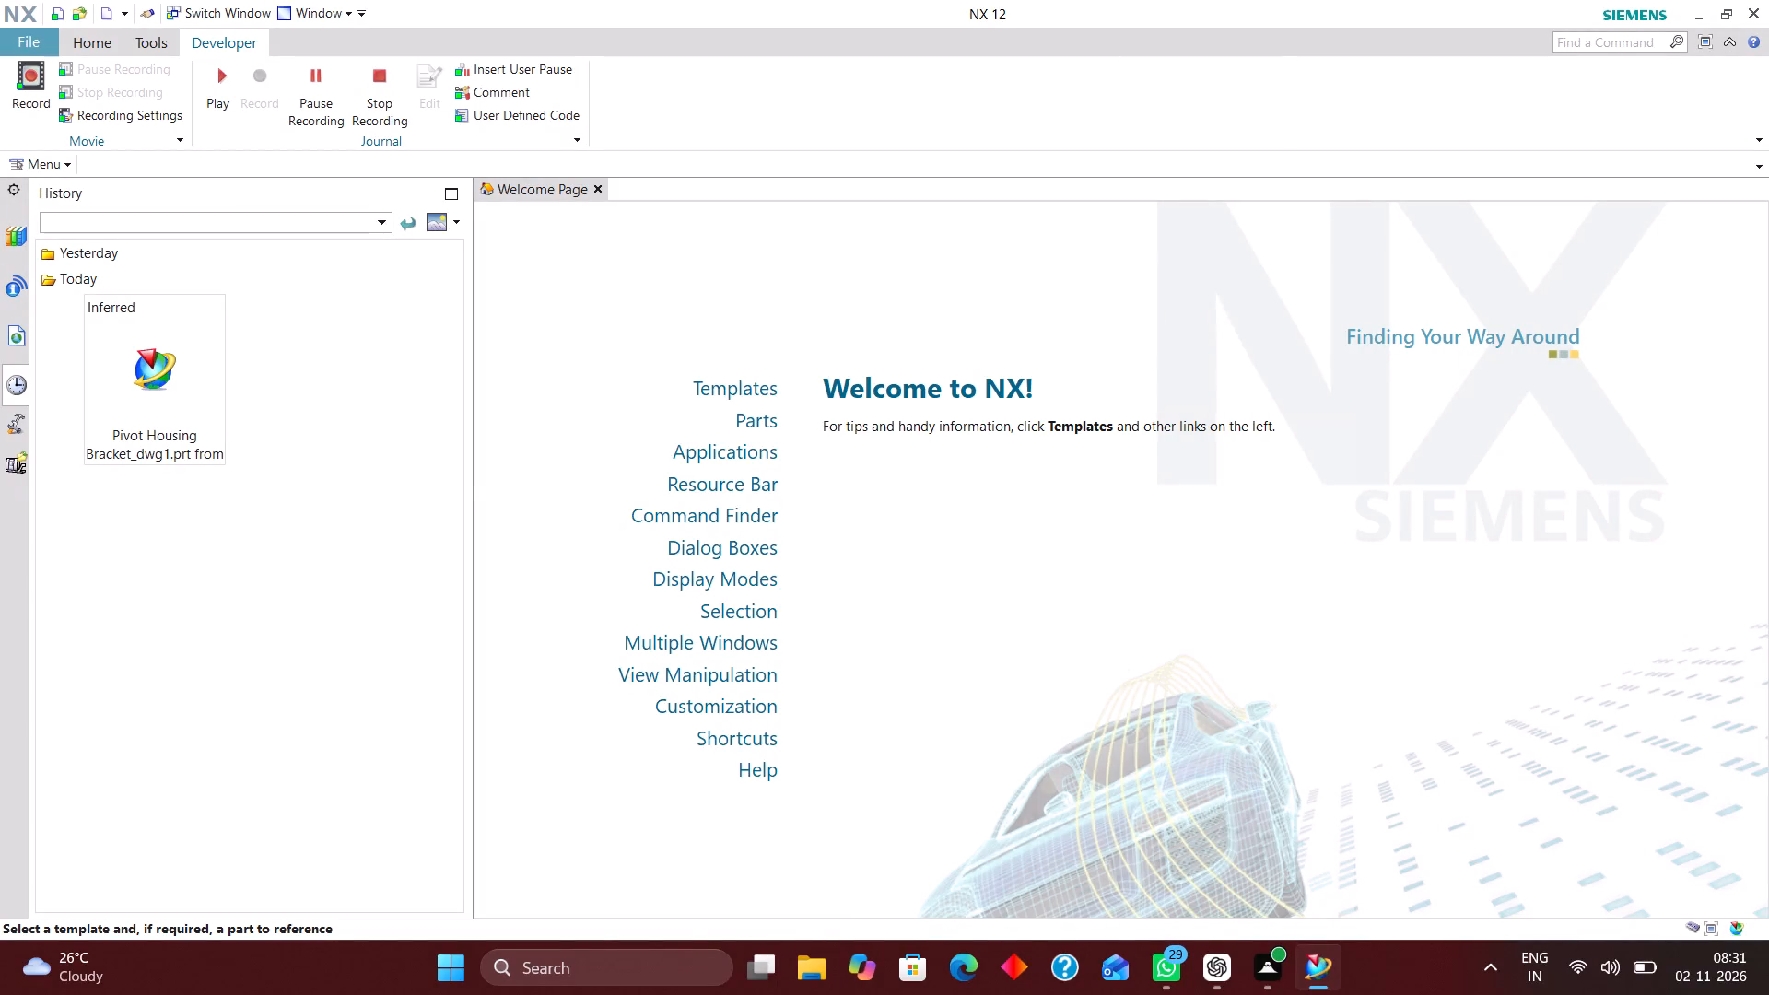
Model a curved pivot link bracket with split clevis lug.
Create a new millimetre Model part, model1.prt, in the Curved Pivot Link Bracket folder inside the desktop's NEW folder.
click(479, 231)
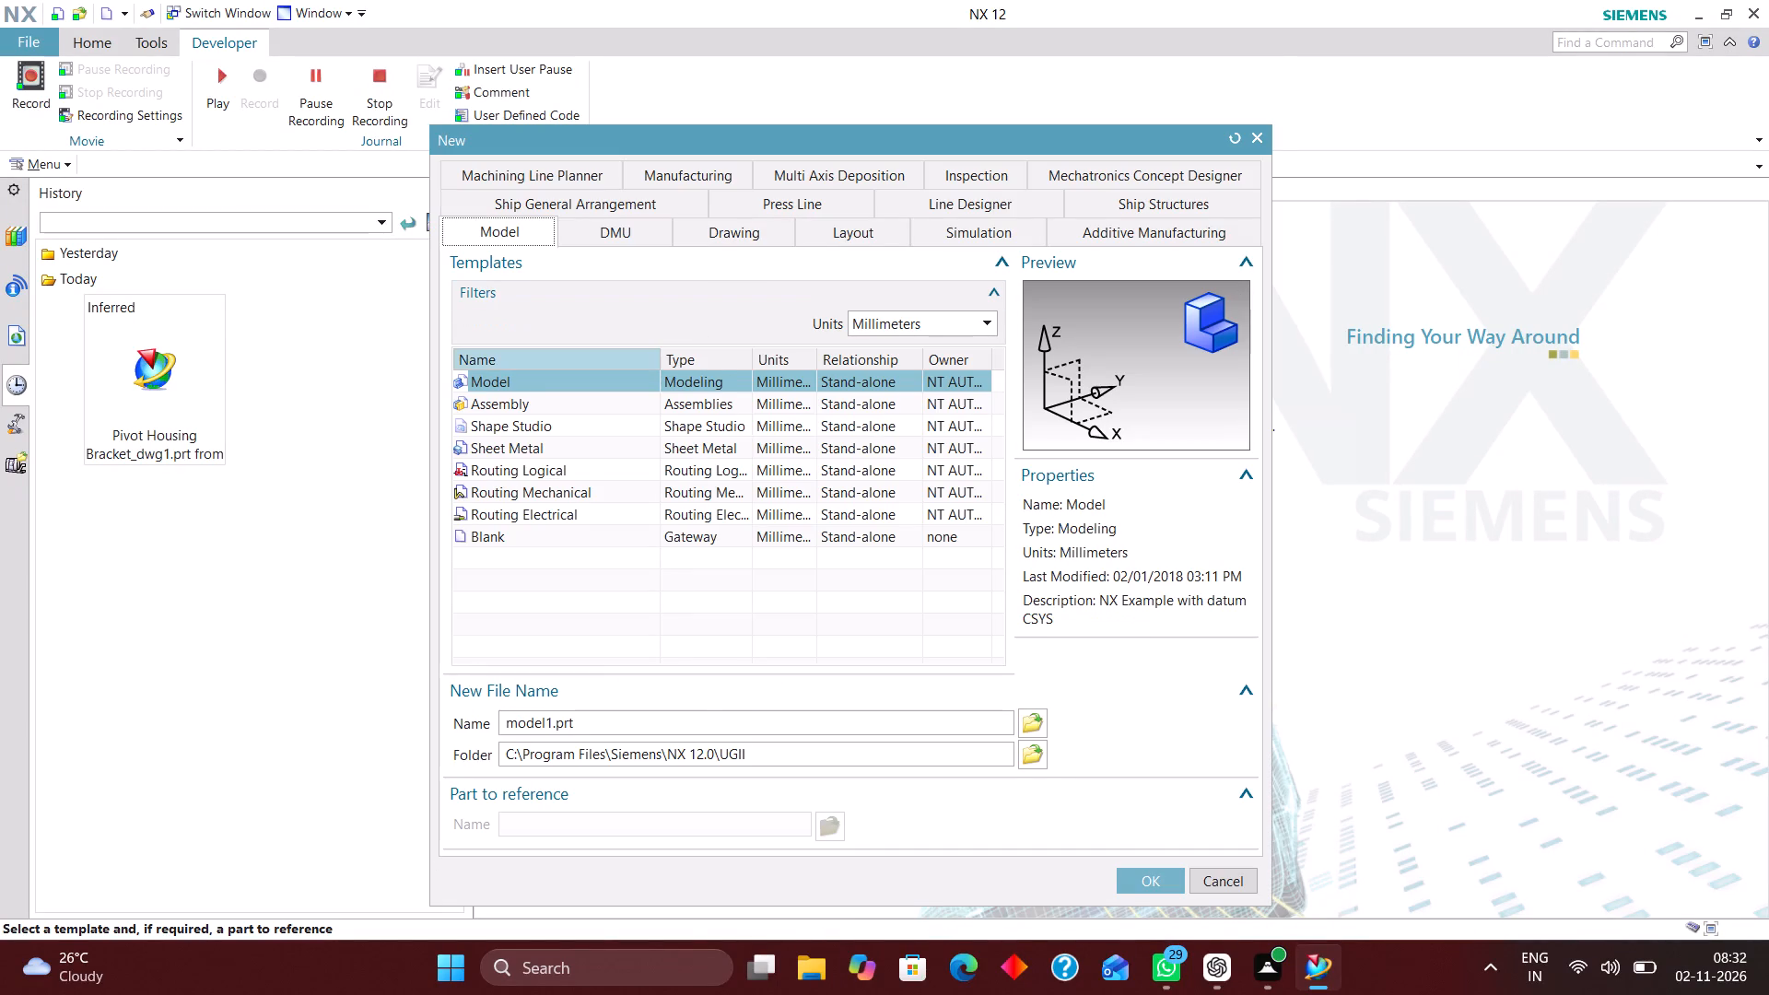
click(1034, 755)
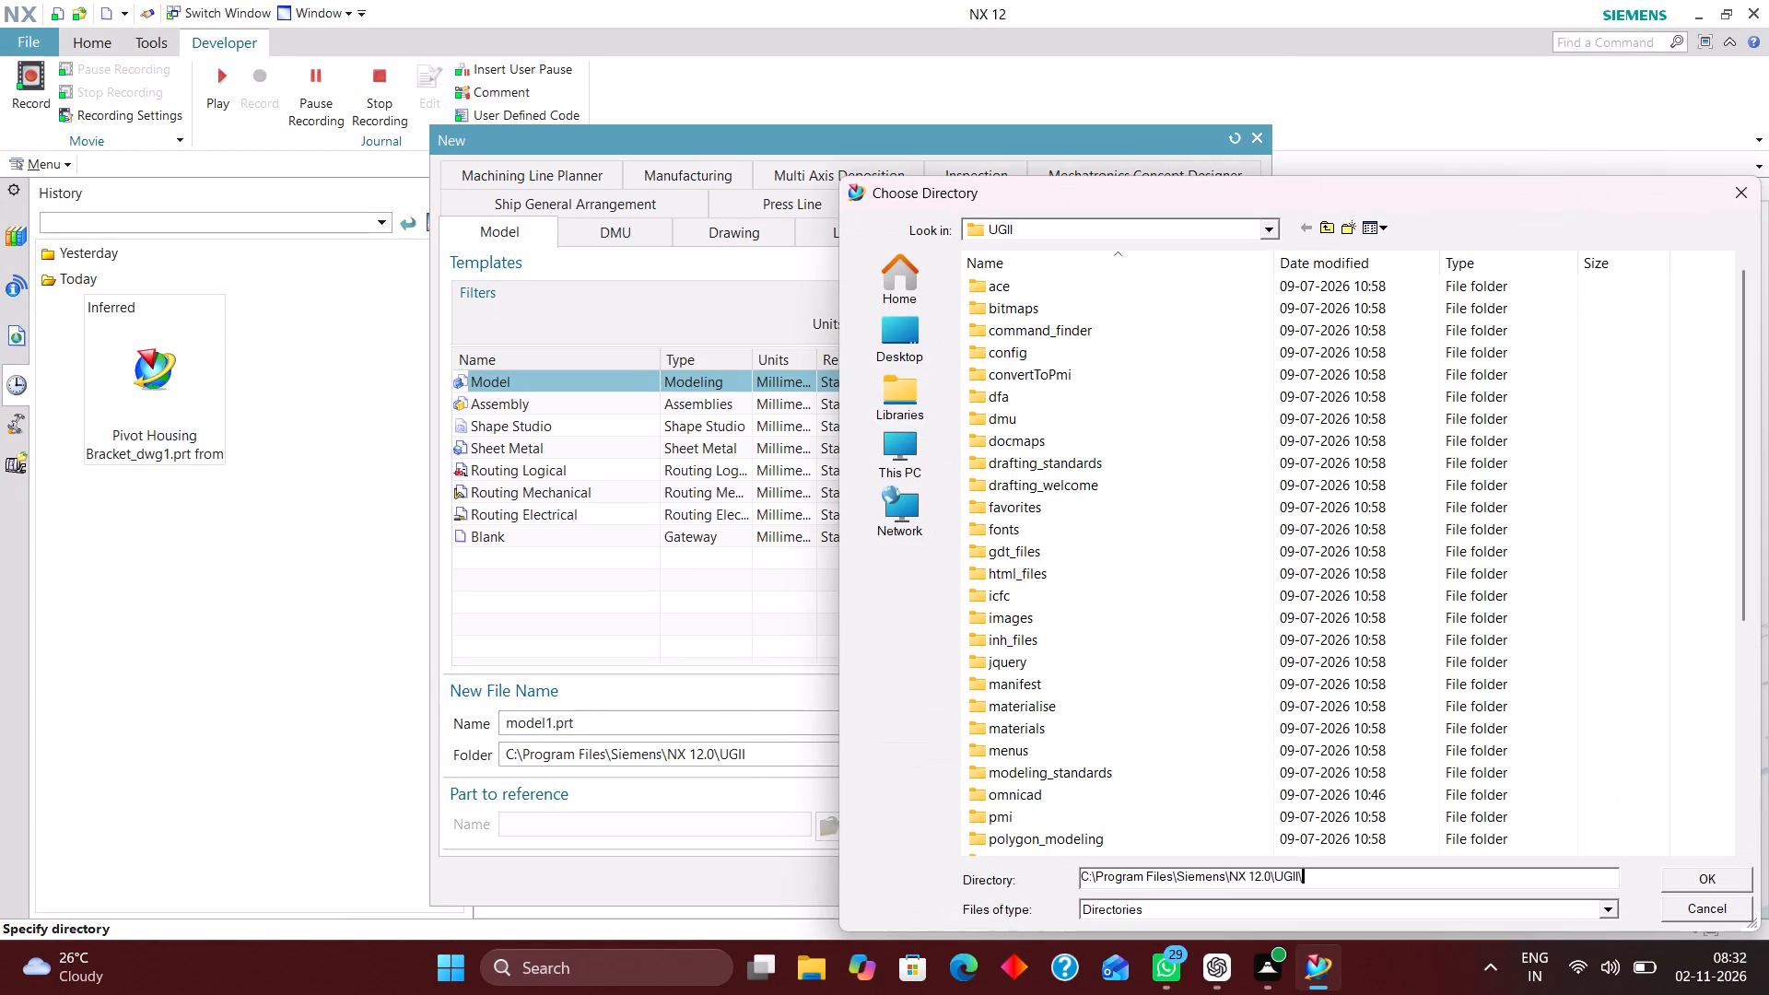
click(896, 349)
double_click(1117, 591)
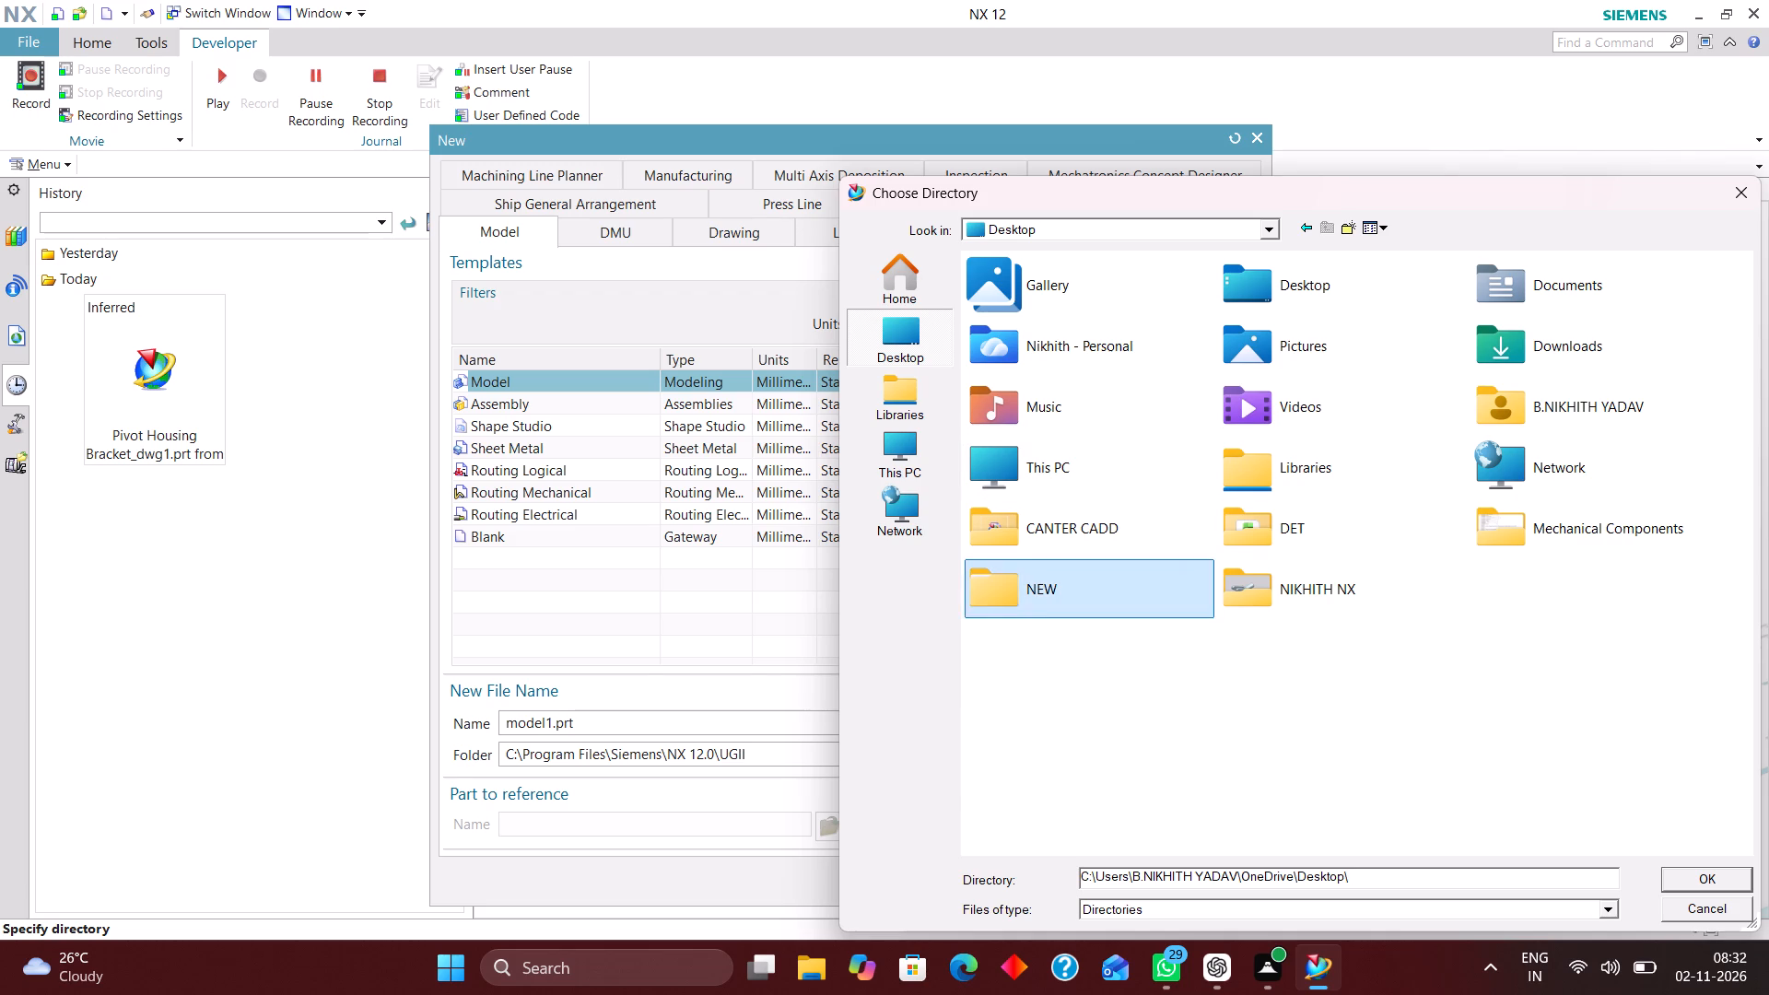
click(1131, 673)
double_click(1111, 601)
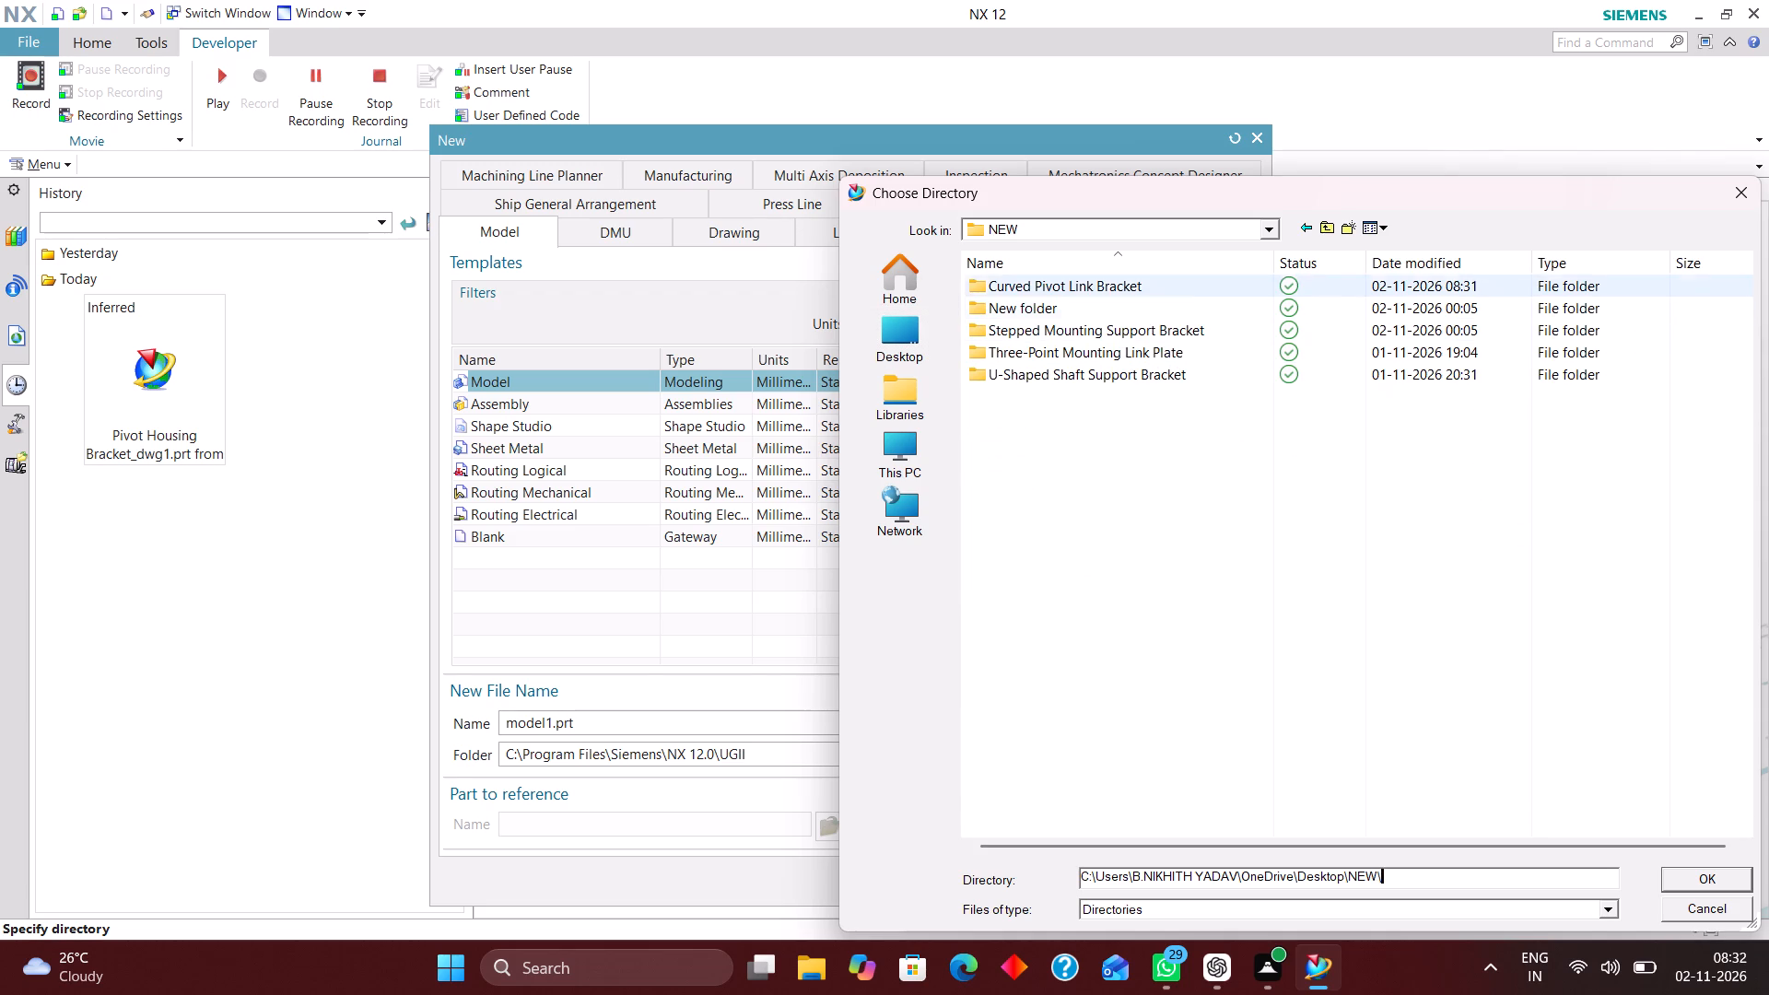
double_click(1093, 286)
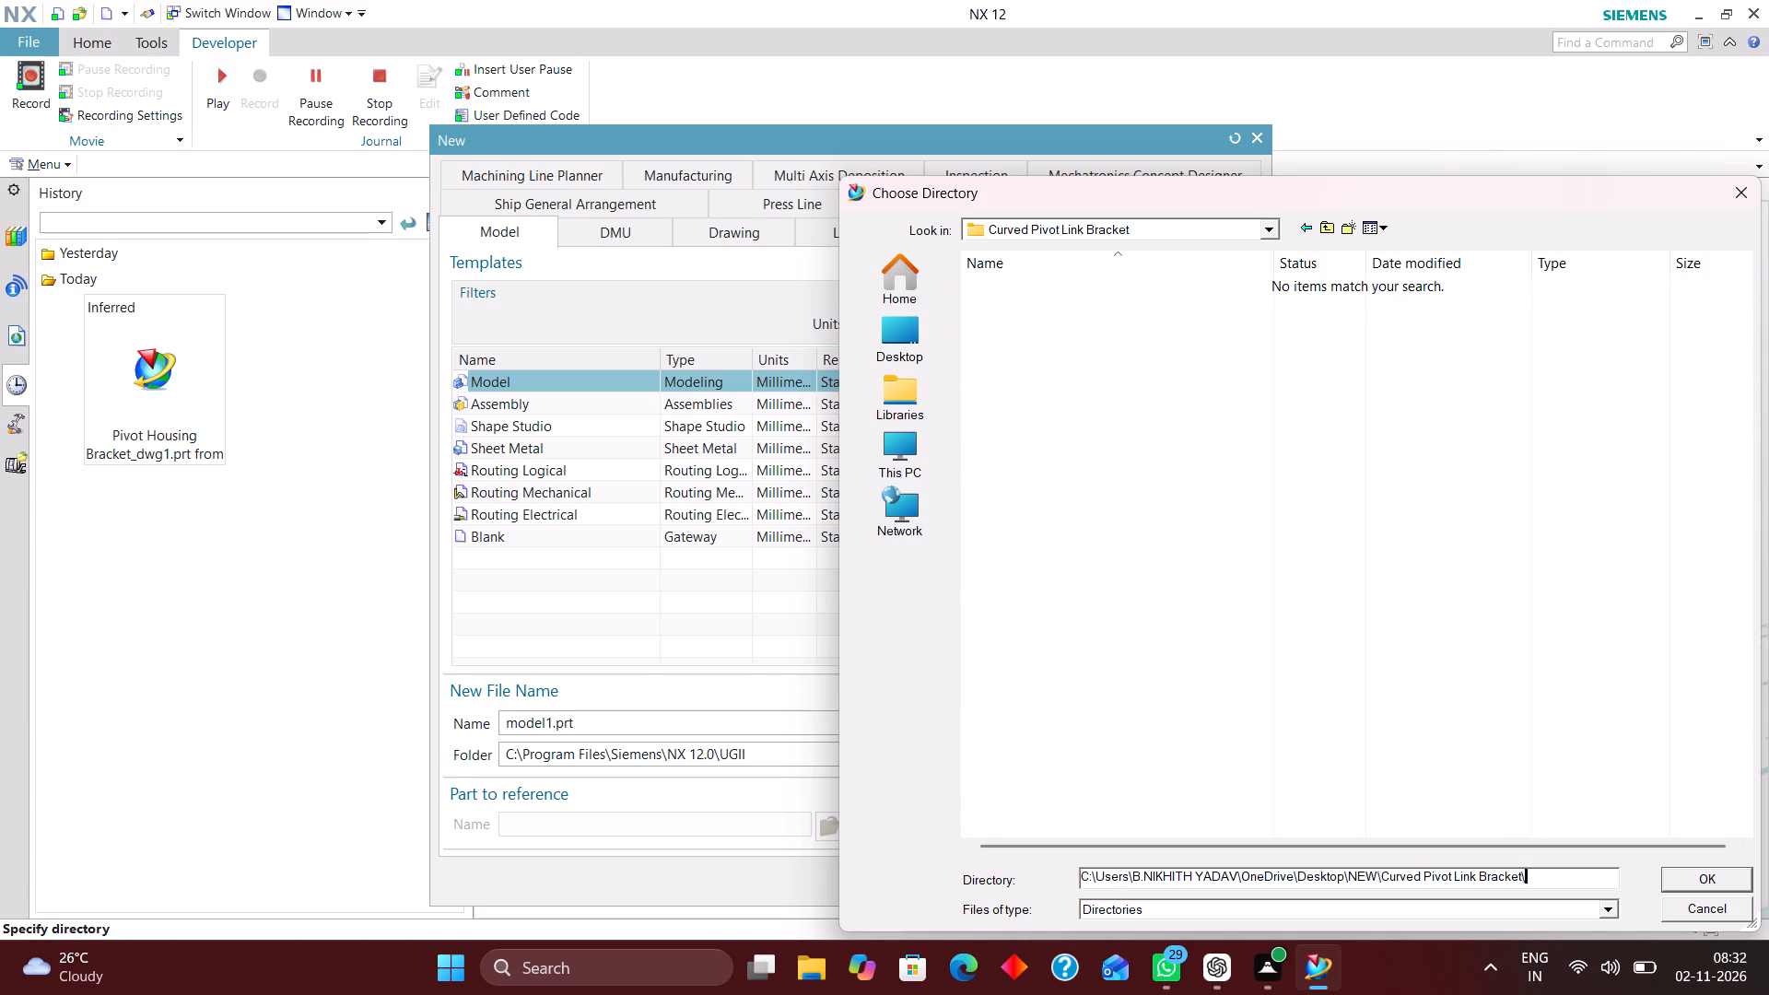
click(1699, 875)
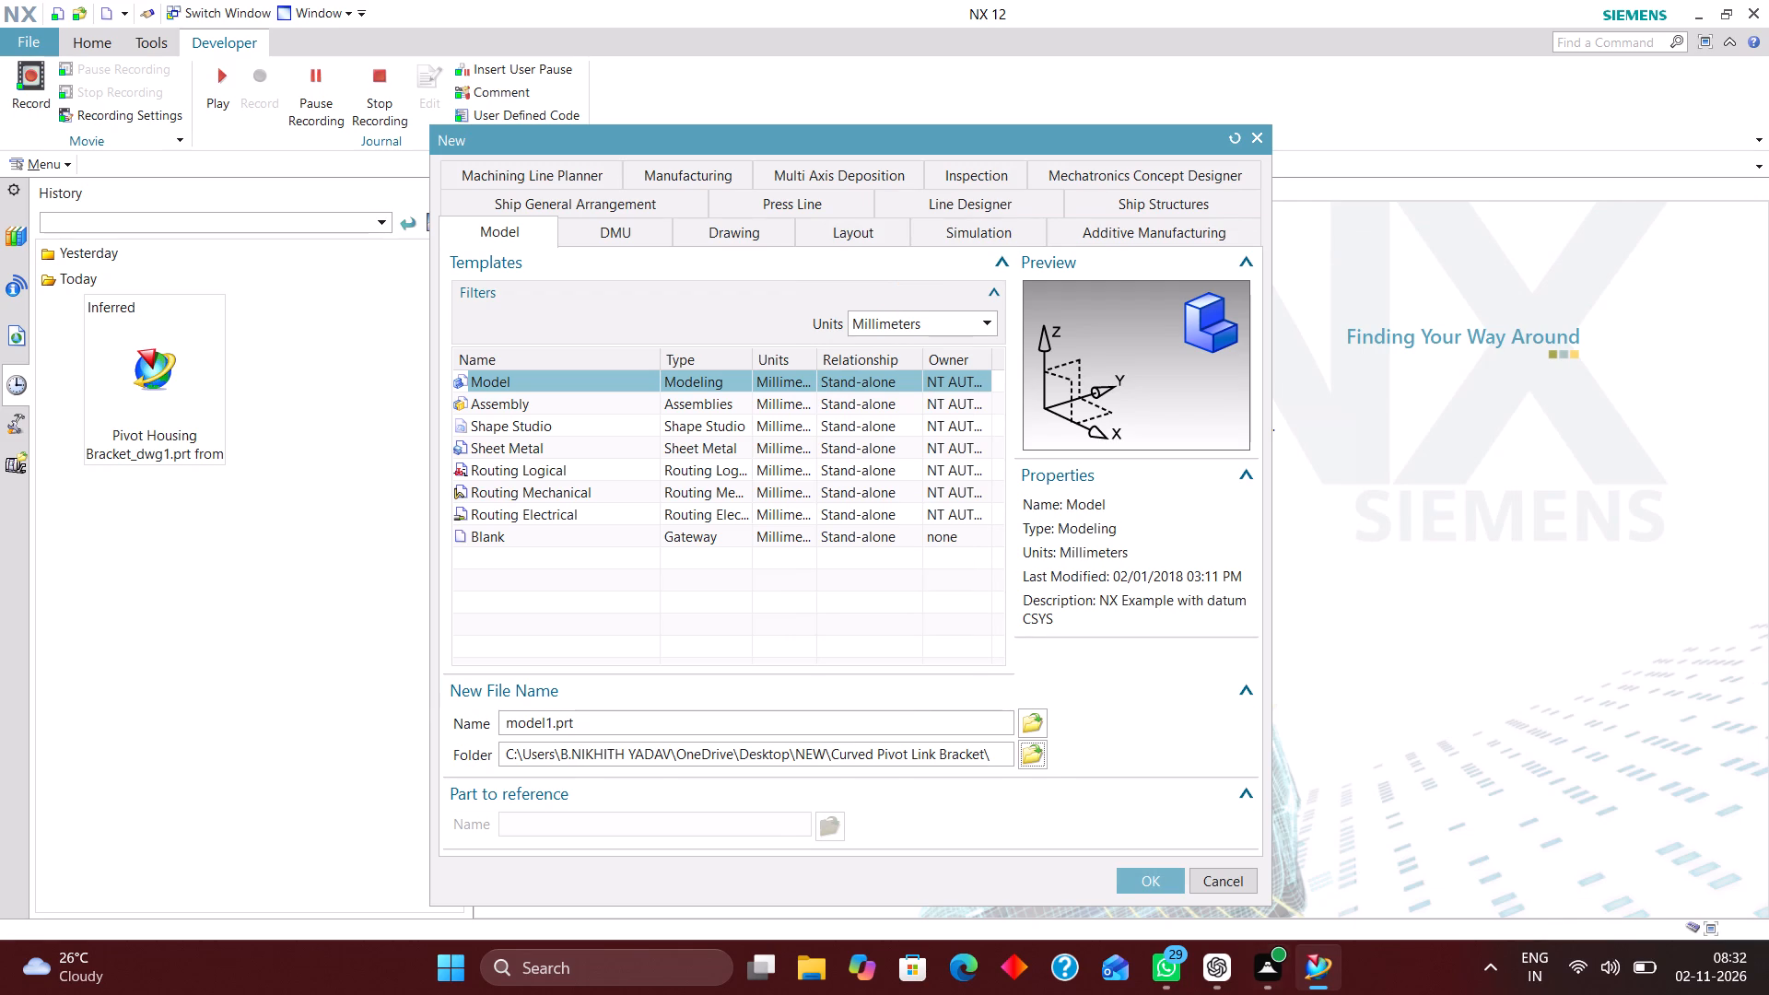
click(1145, 877)
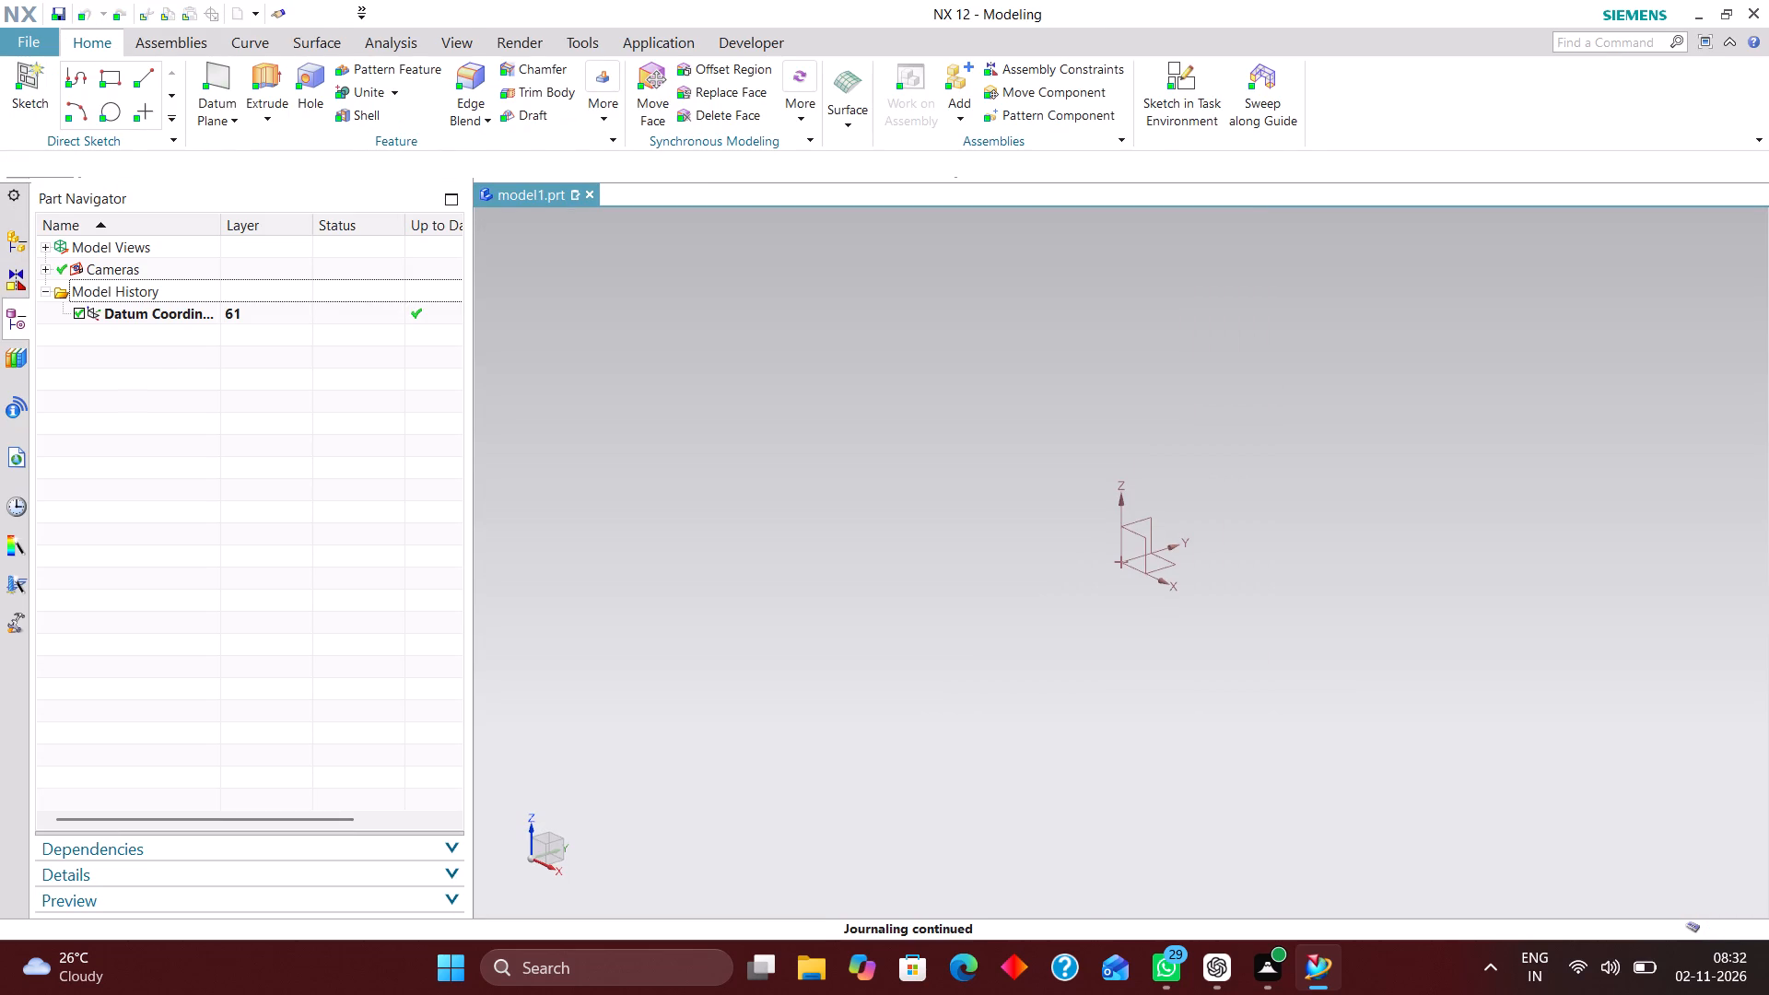
Configure the sketch preferences to show dimension labels as Value and turn off Continuous Auto Dimensioning.
click(63, 168)
click(88, 397)
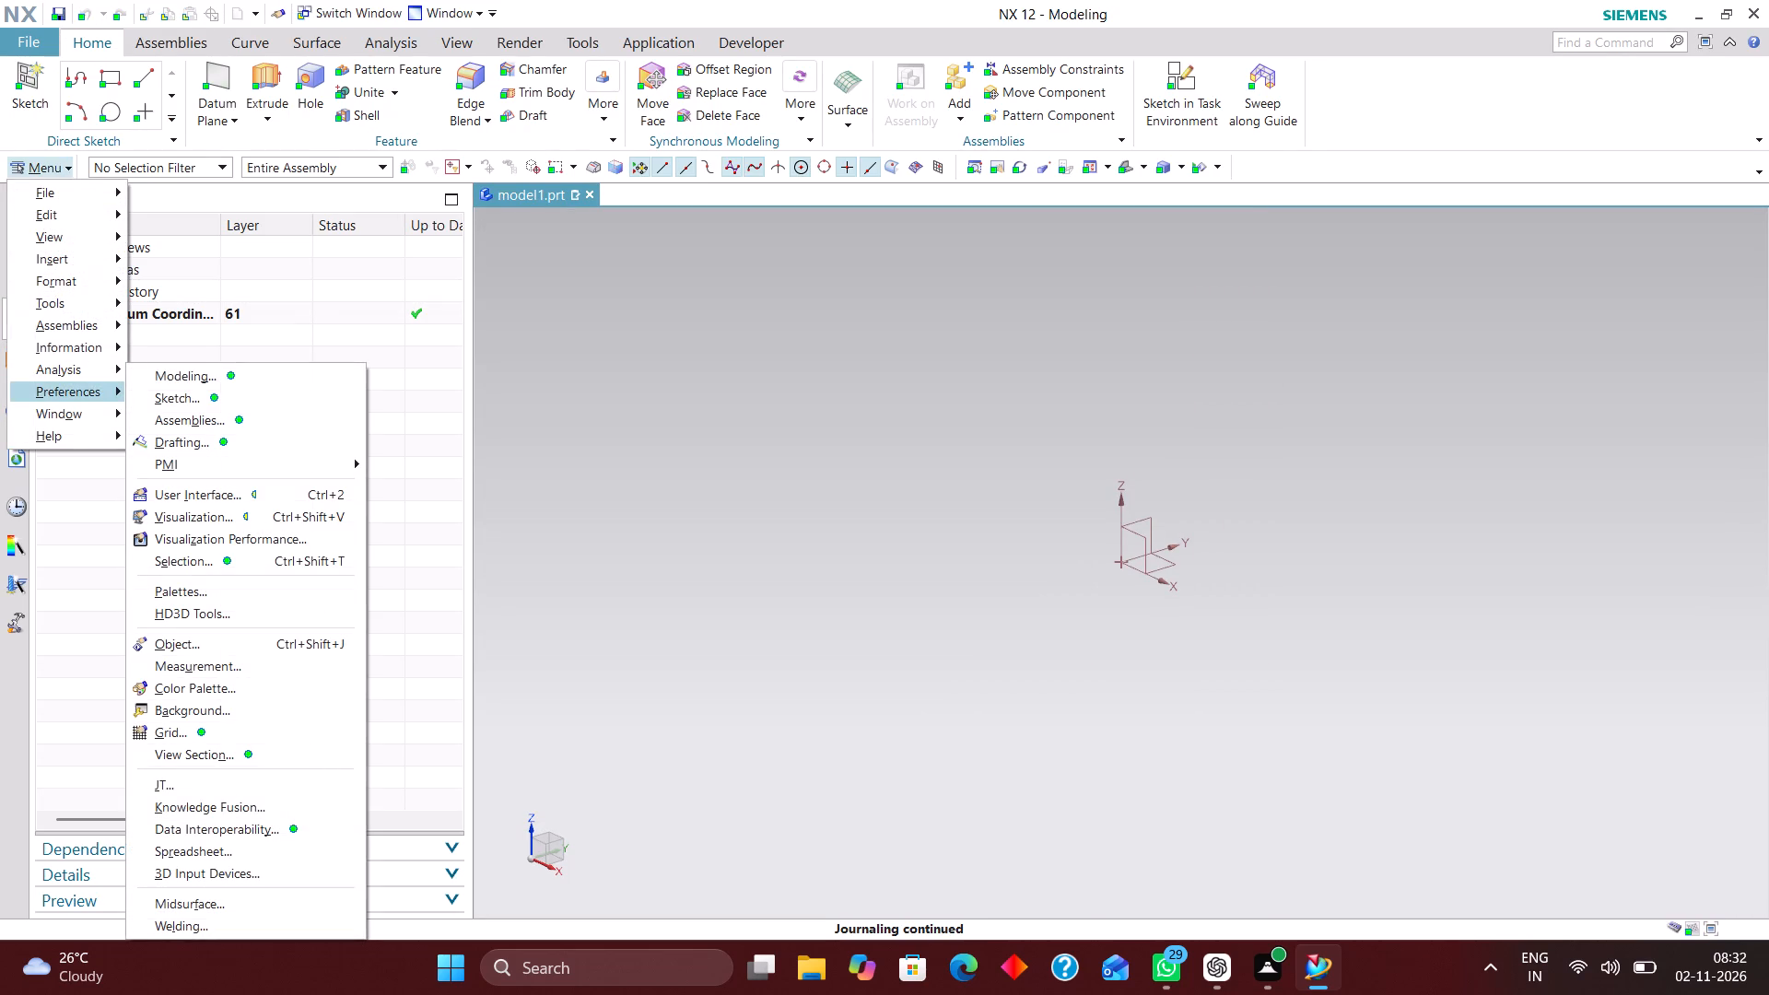
click(178, 395)
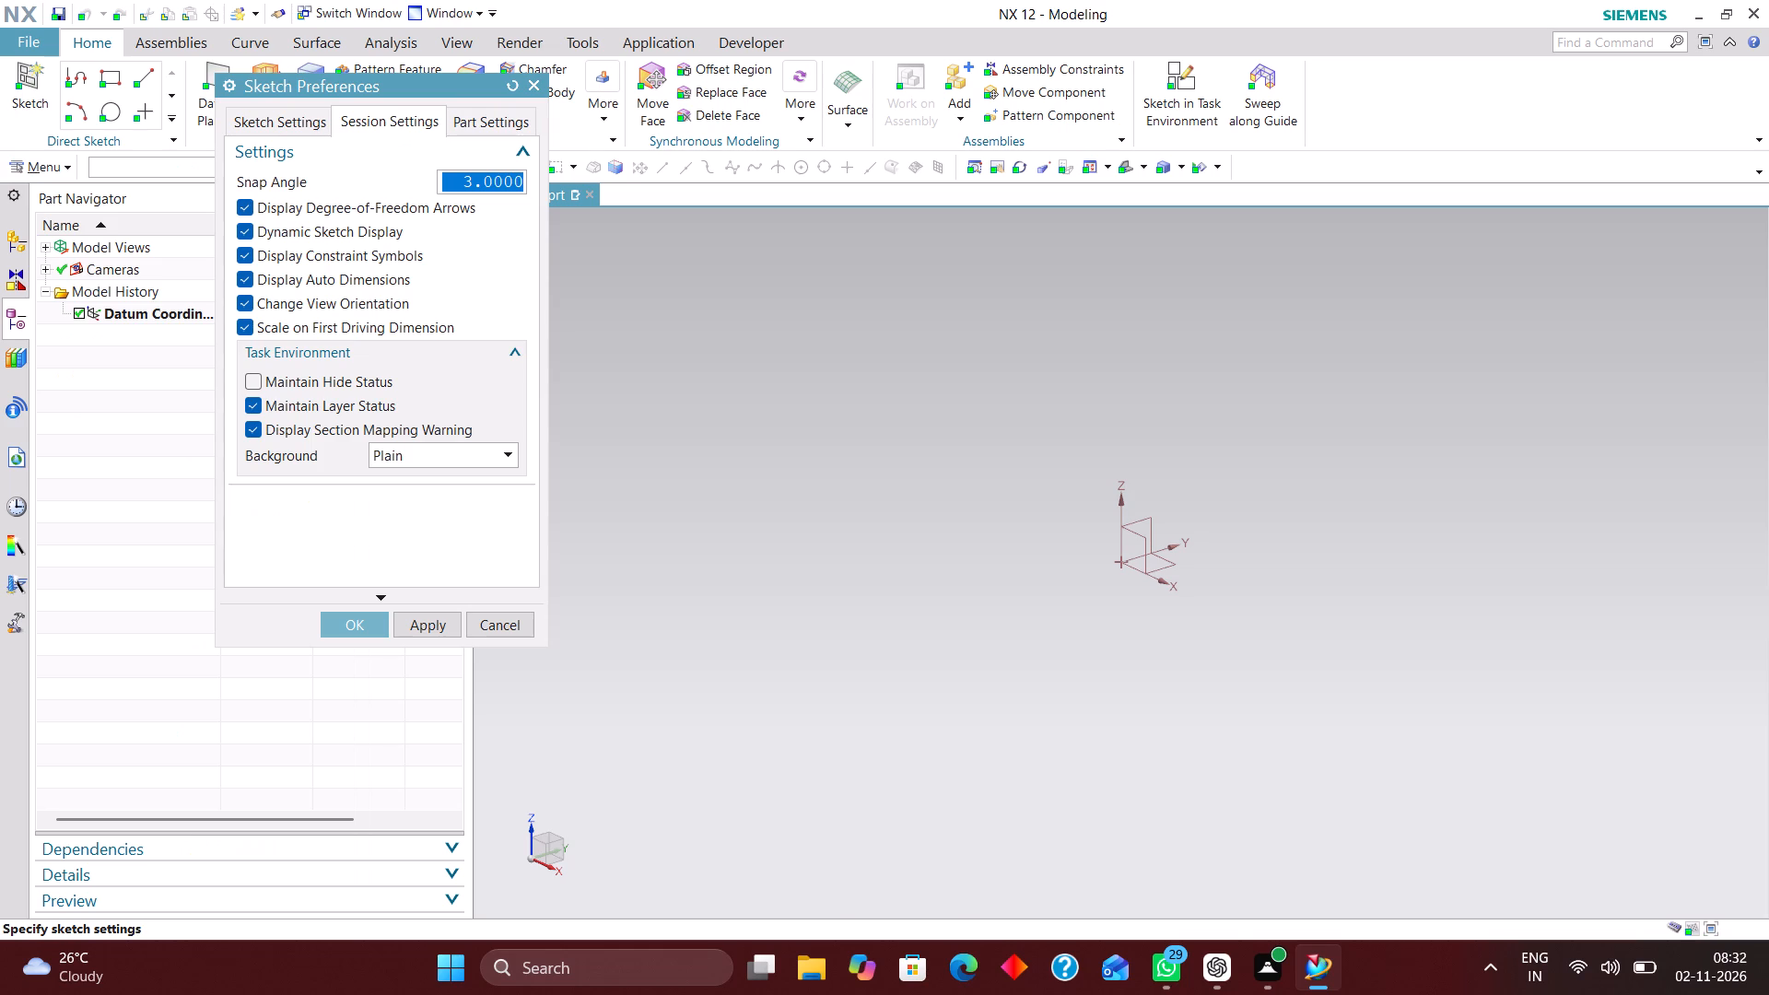
click(314, 286)
click(279, 116)
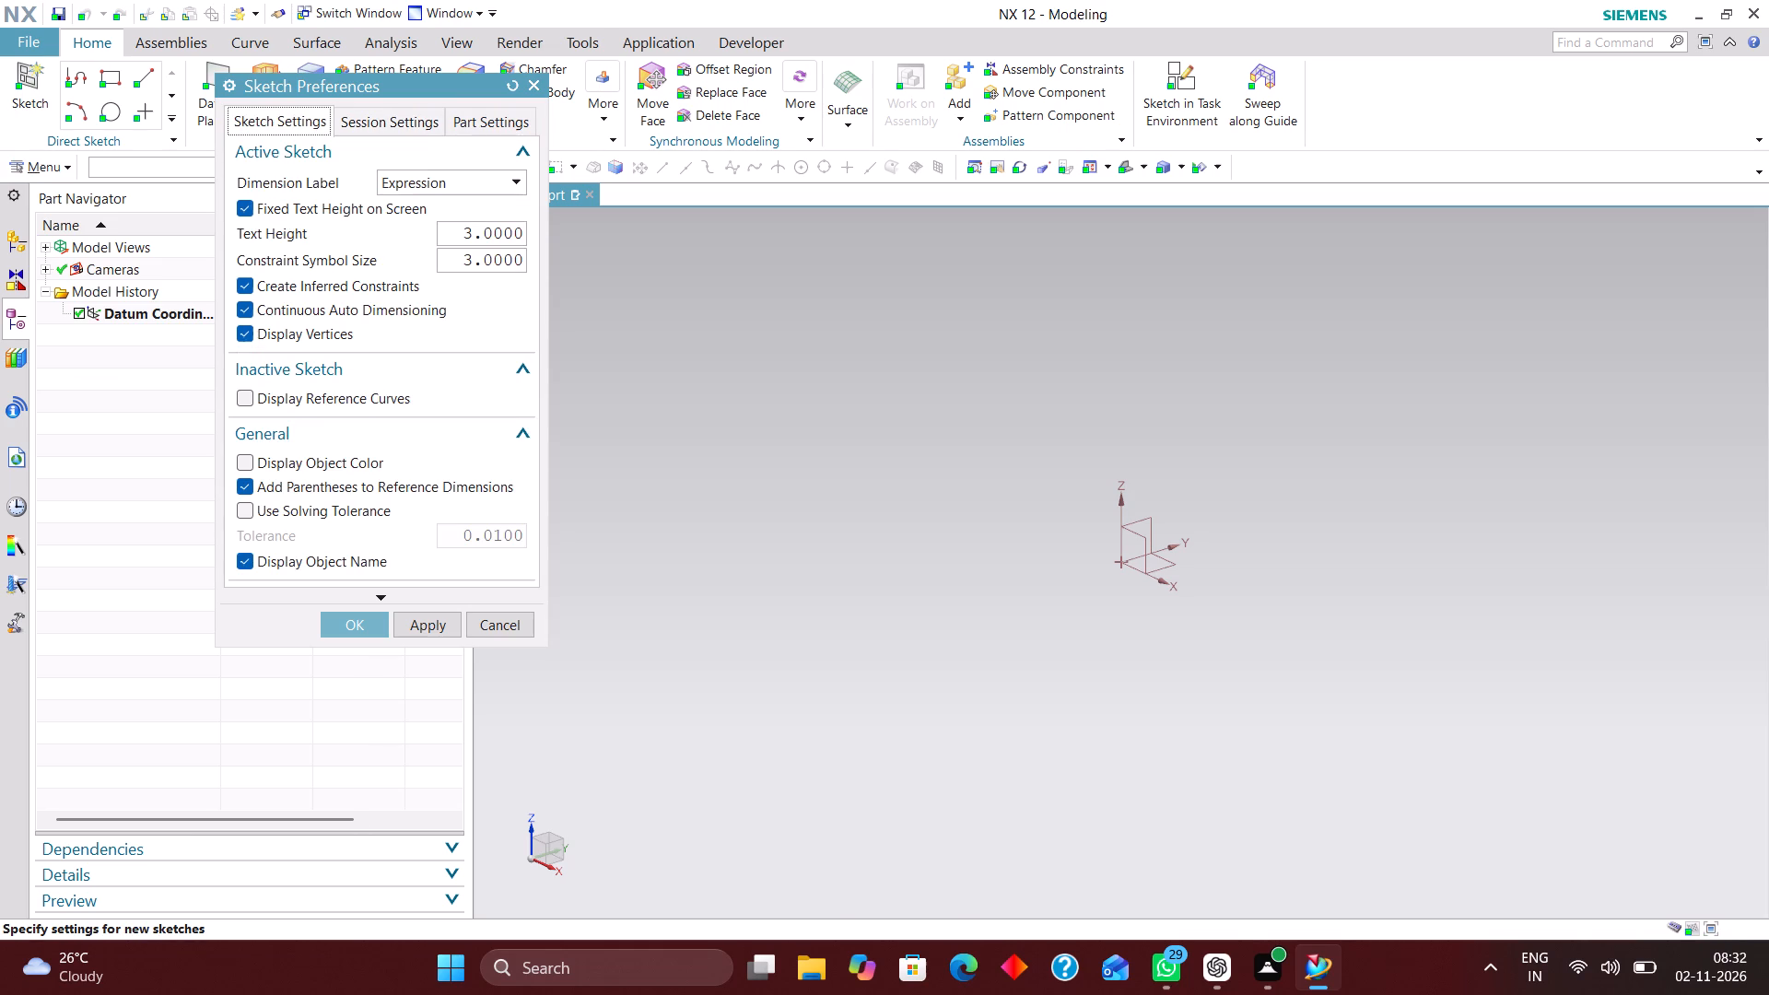
click(472, 180)
click(439, 246)
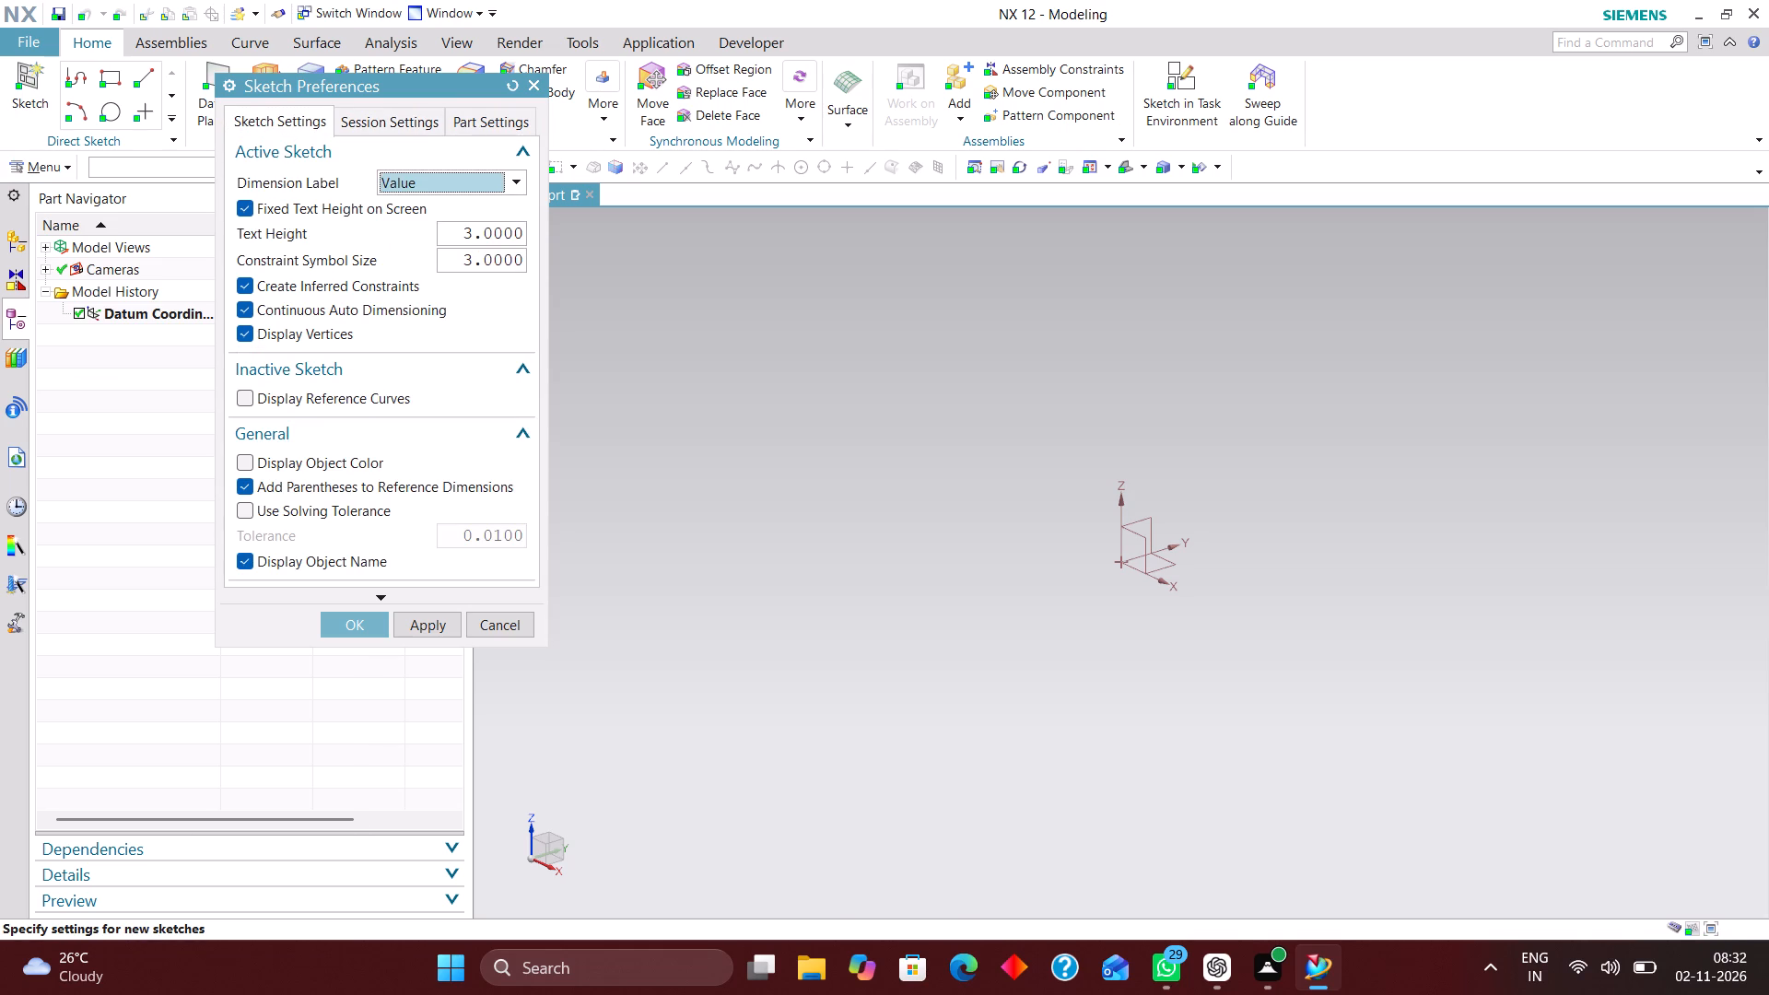
click(328, 312)
click(345, 625)
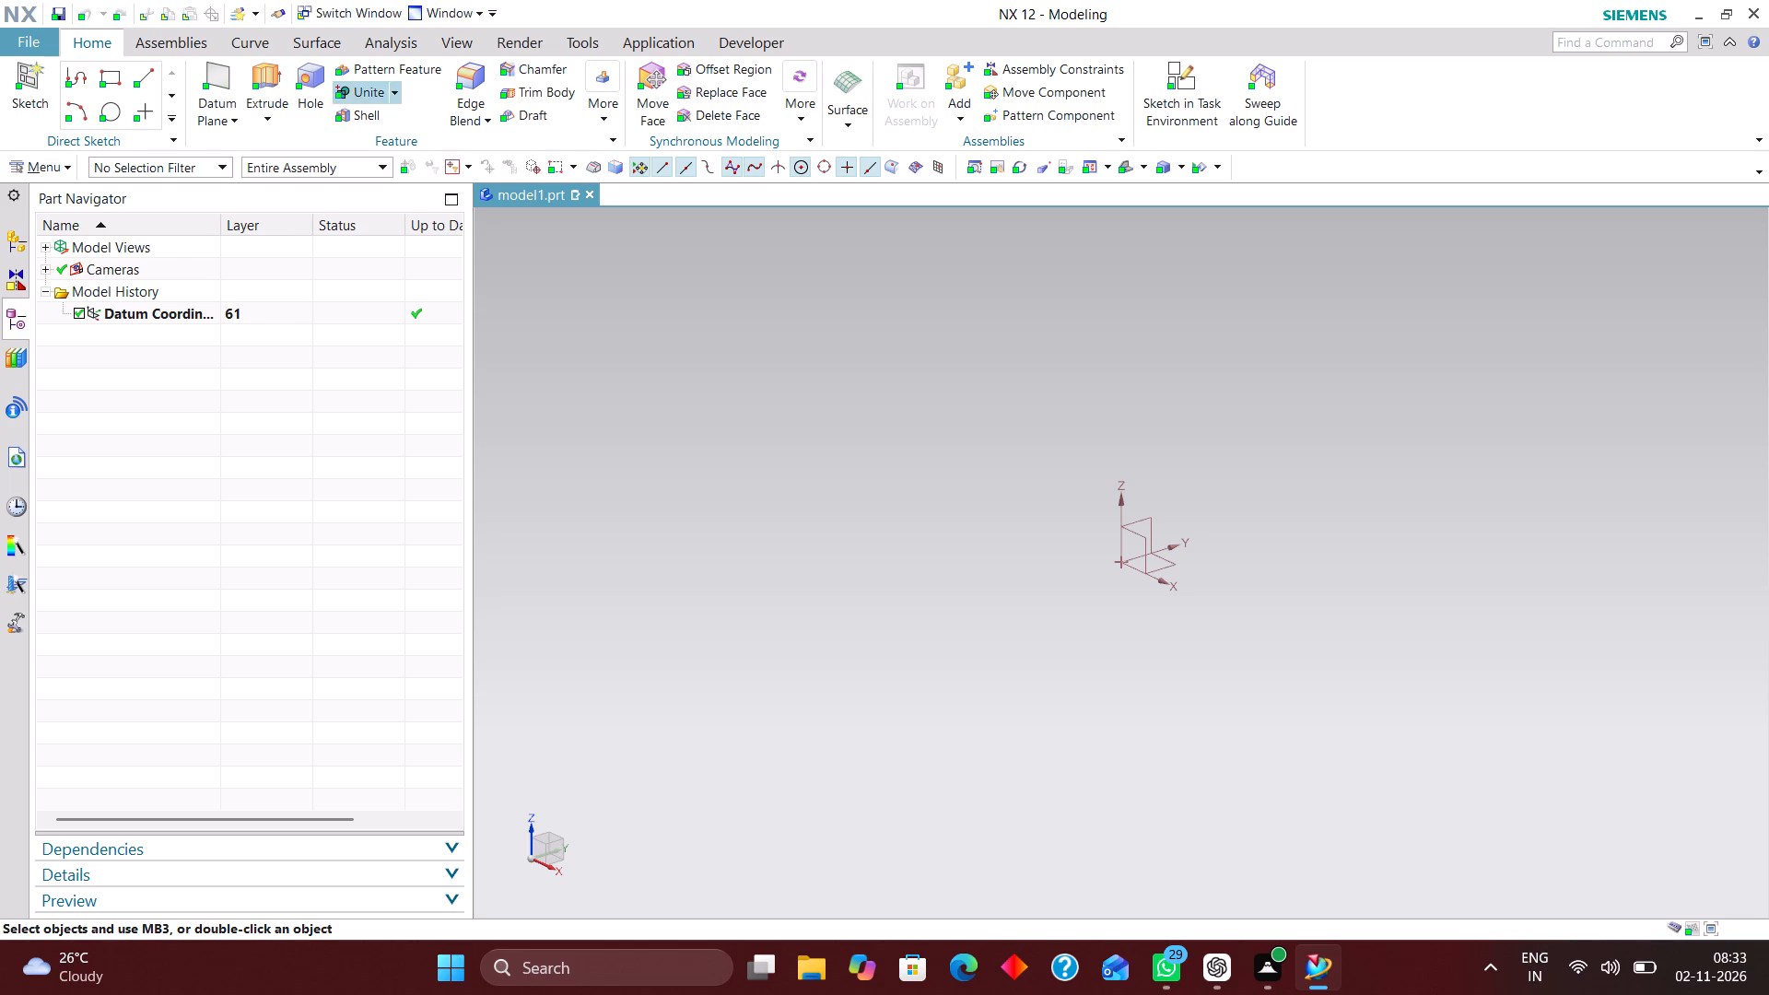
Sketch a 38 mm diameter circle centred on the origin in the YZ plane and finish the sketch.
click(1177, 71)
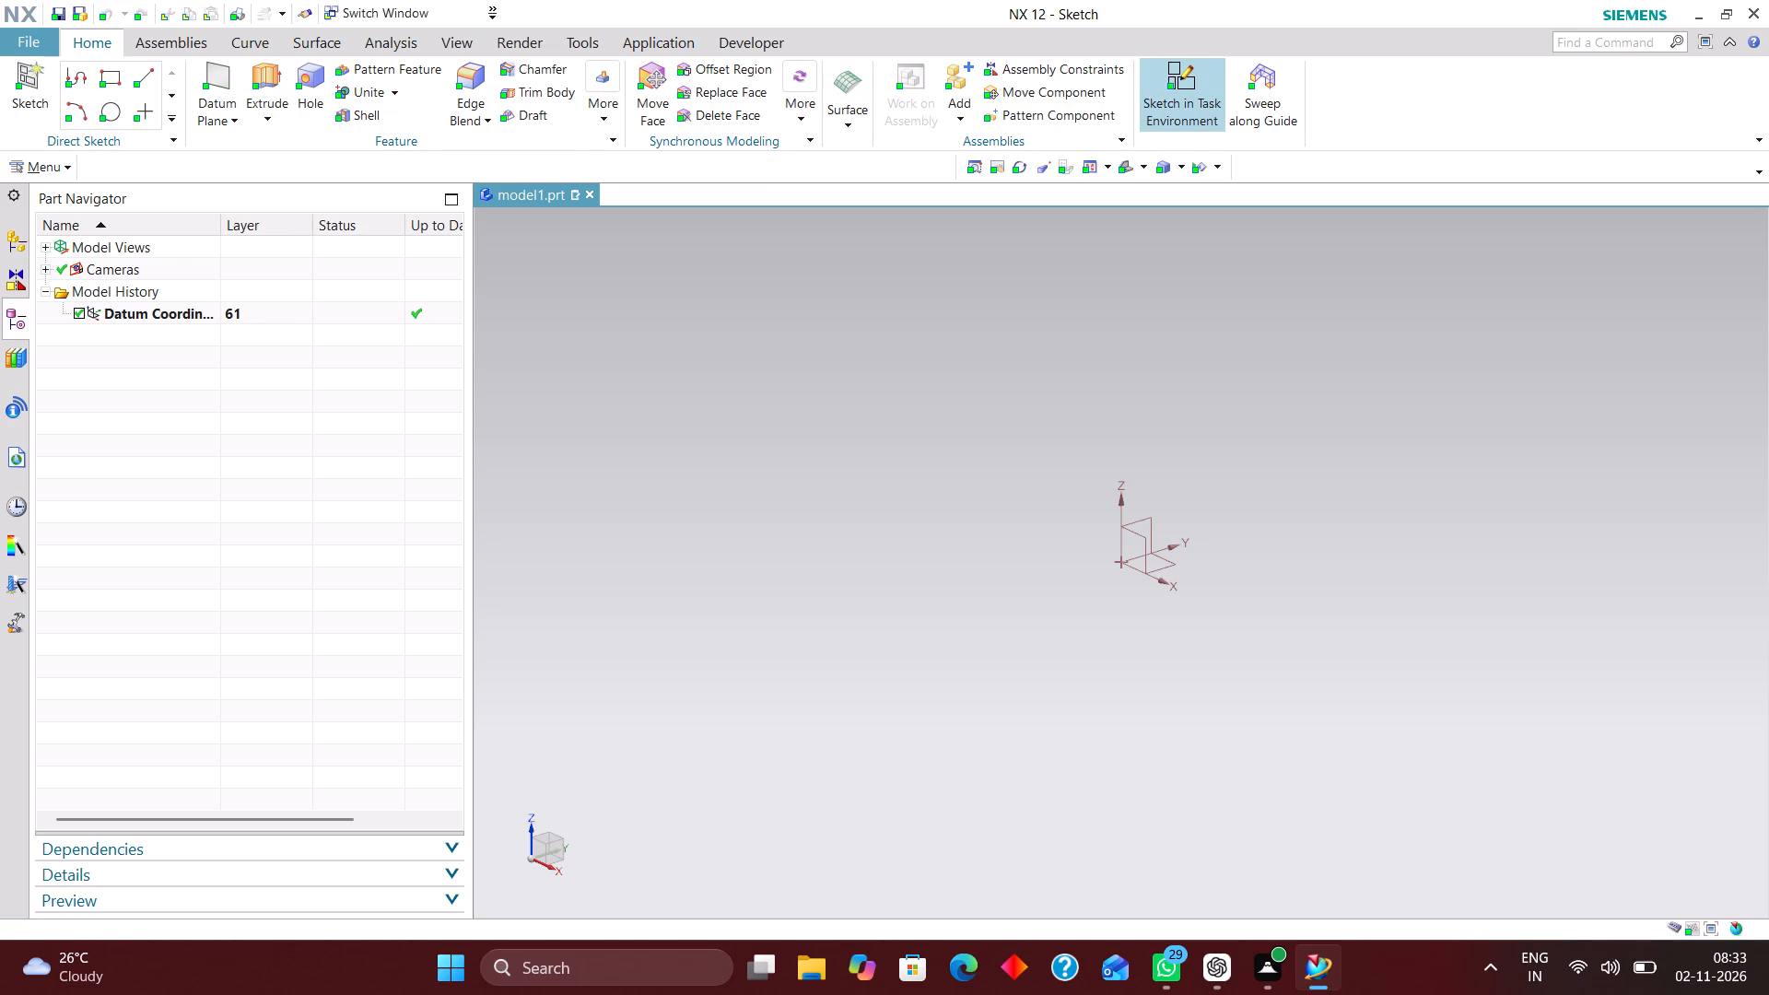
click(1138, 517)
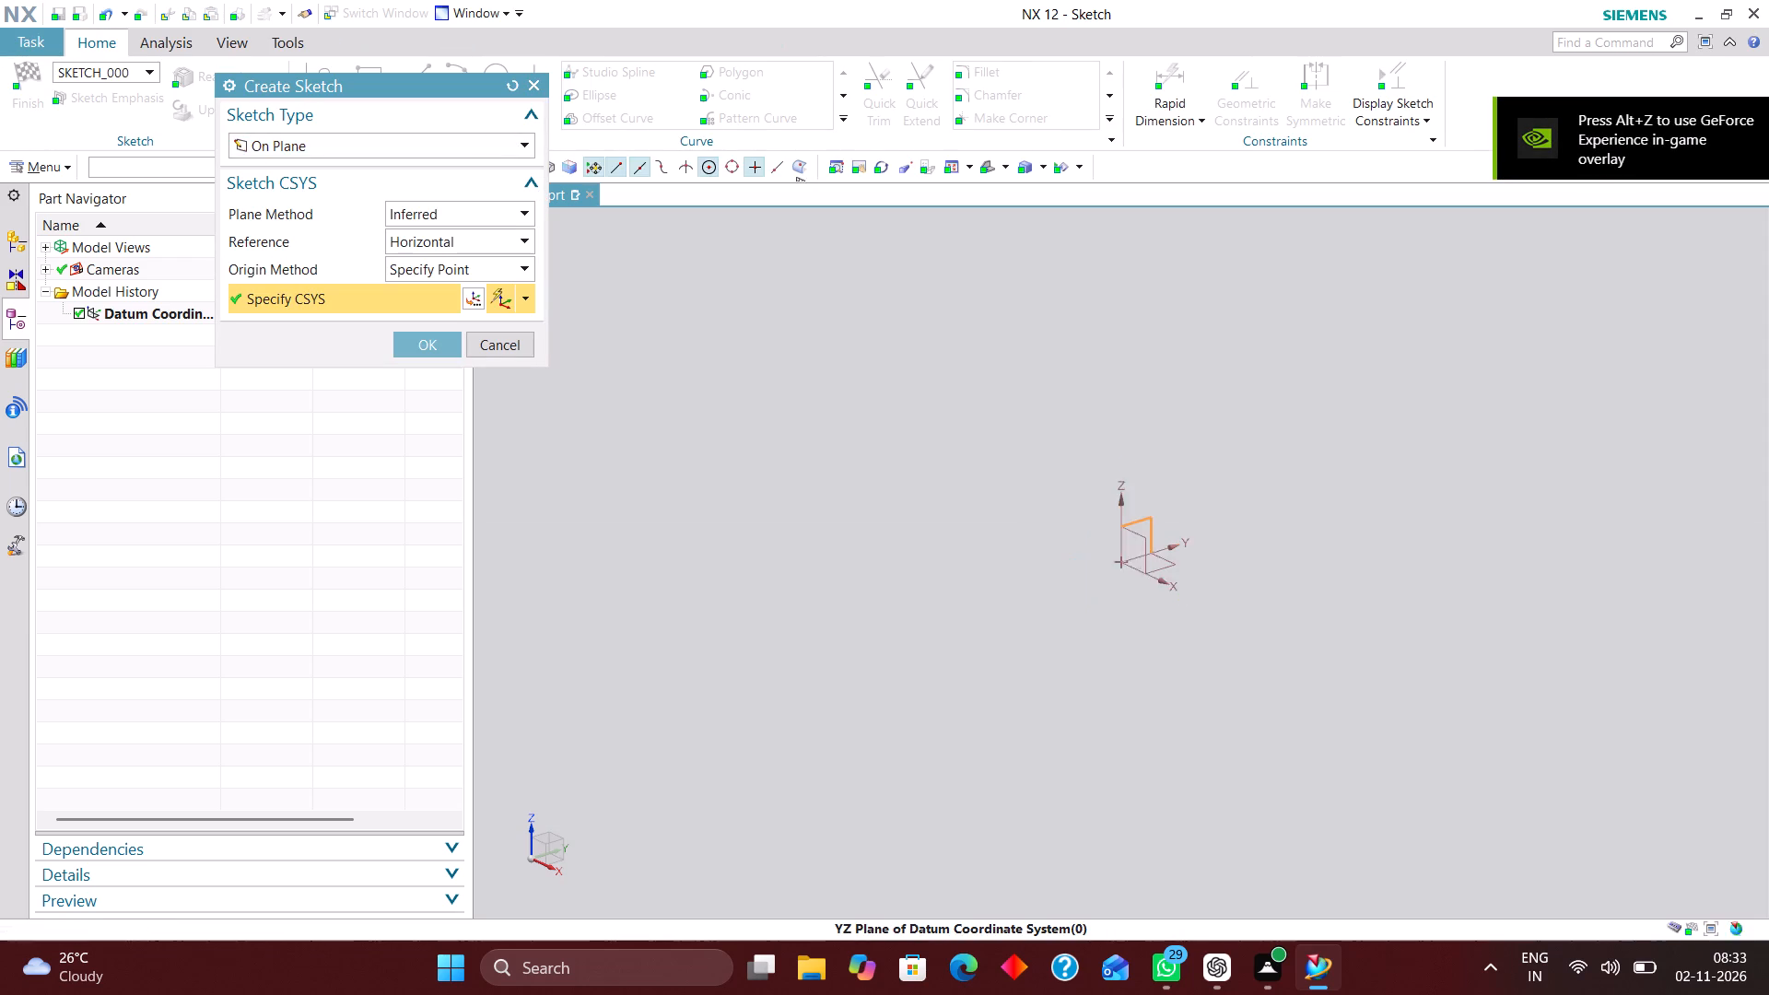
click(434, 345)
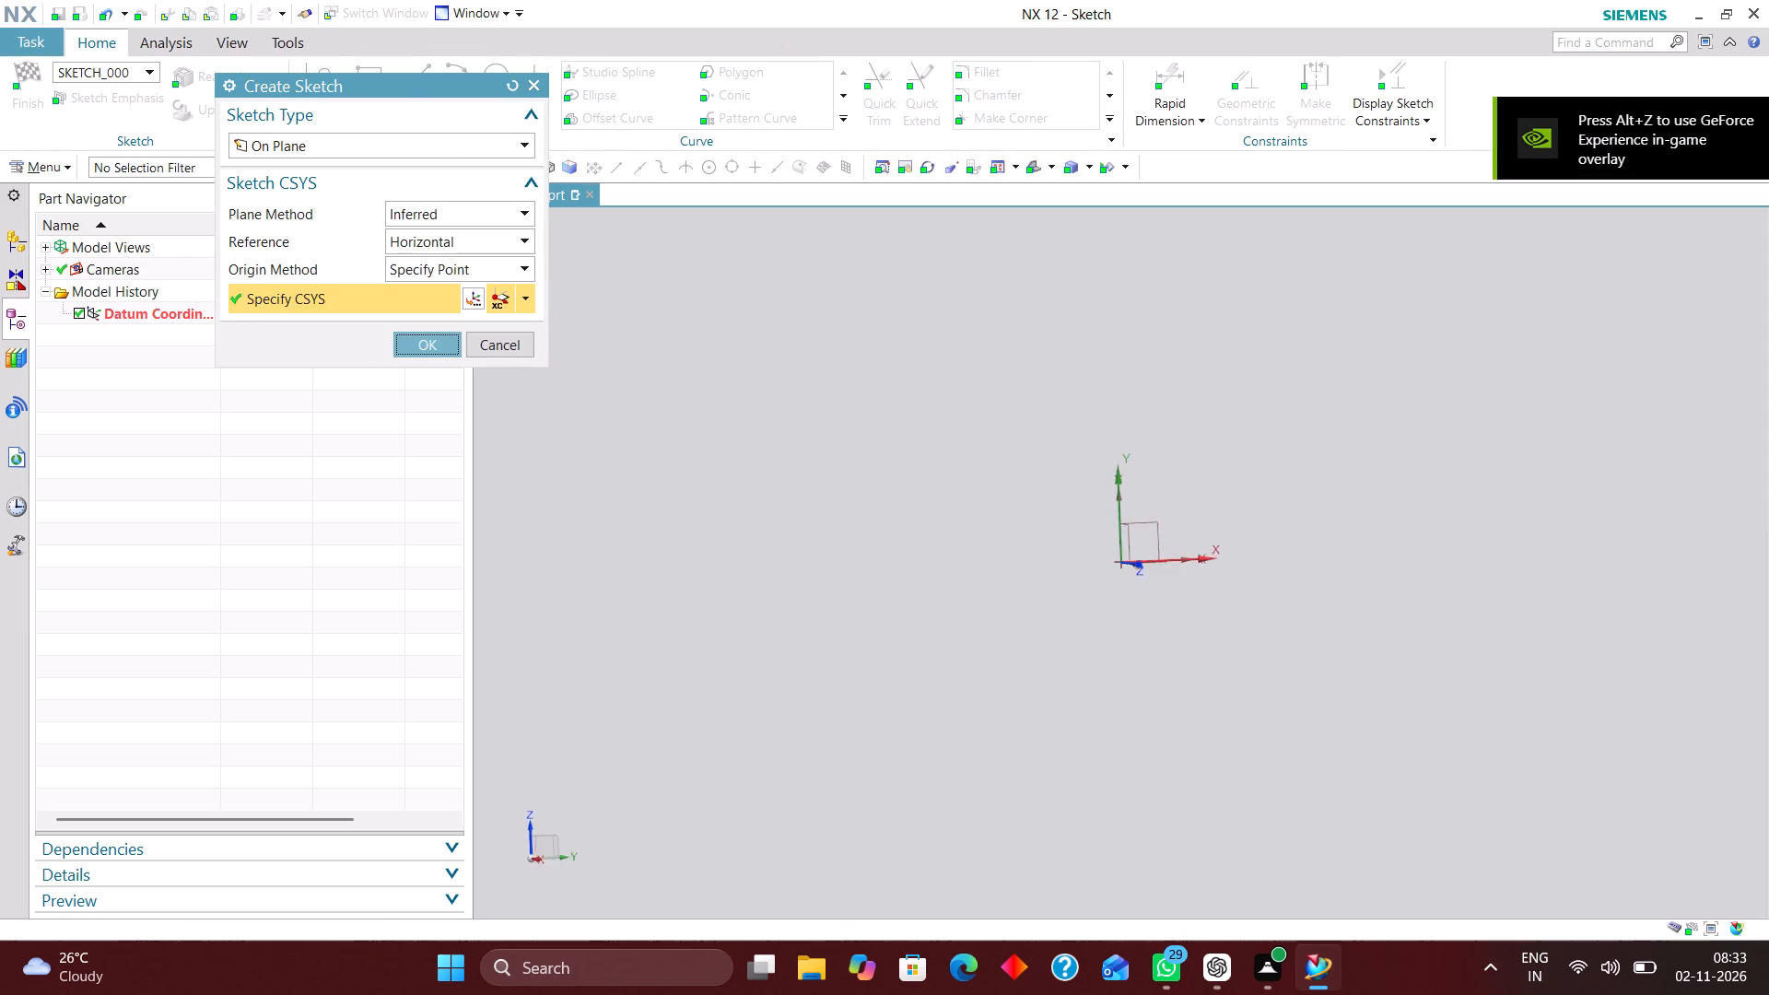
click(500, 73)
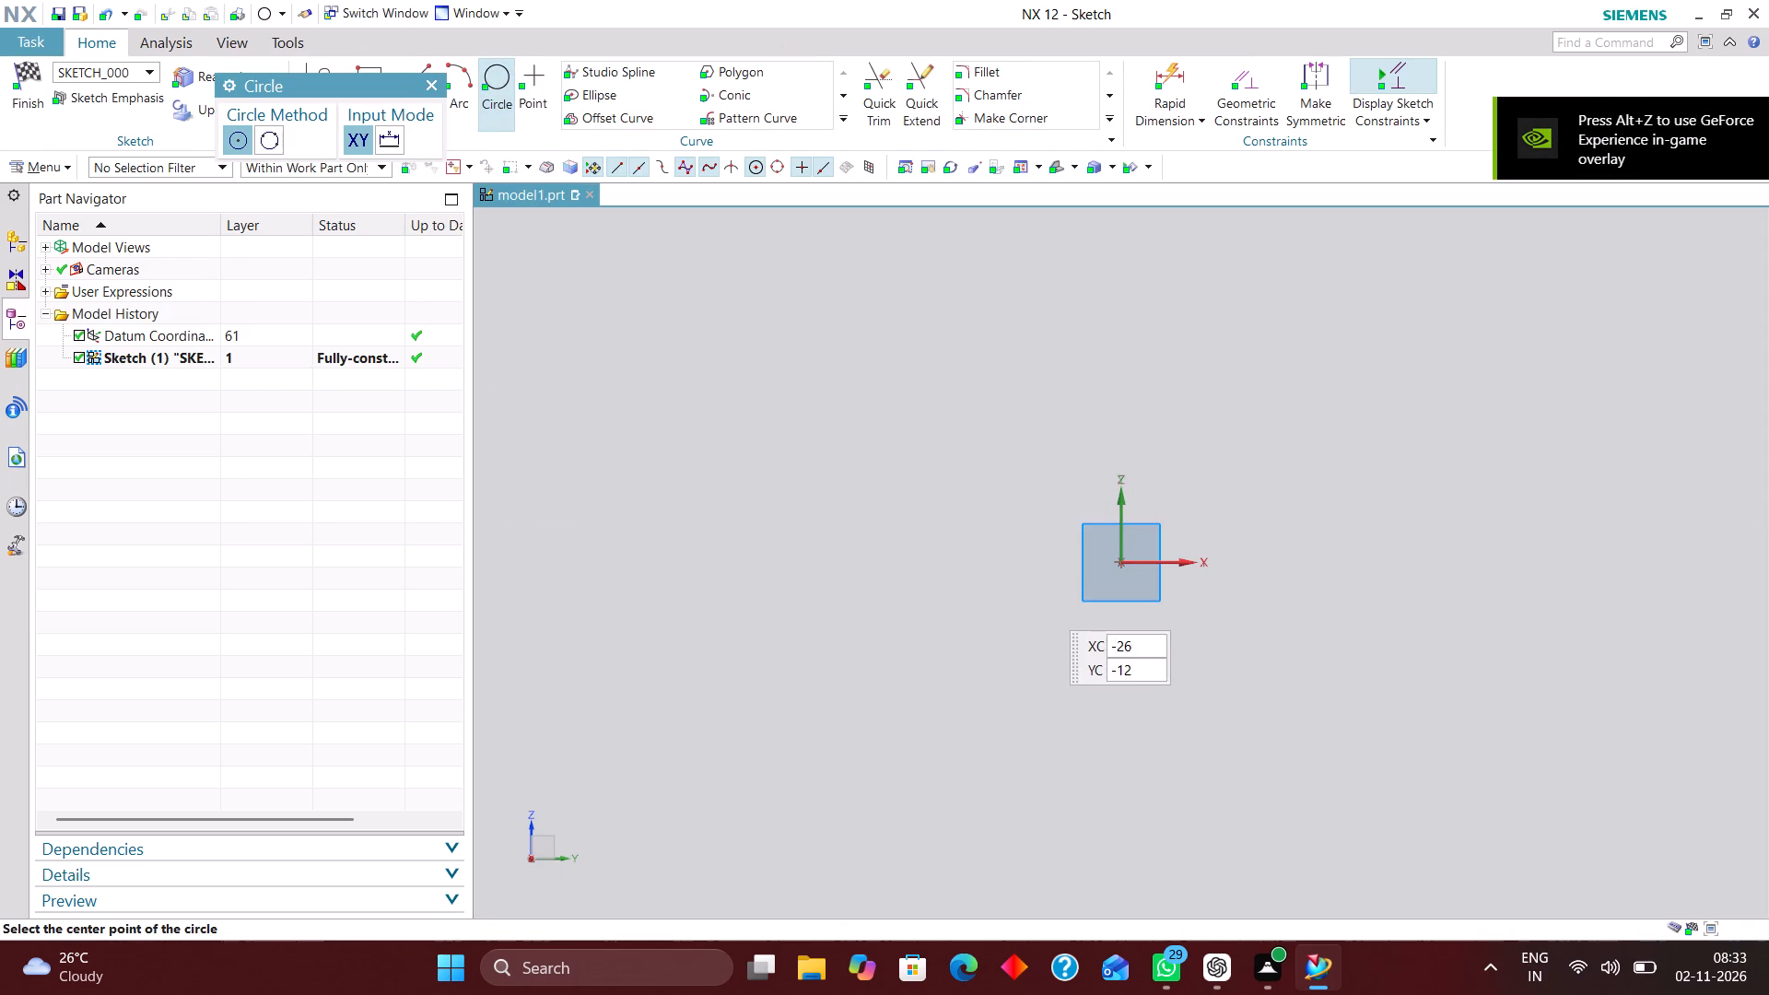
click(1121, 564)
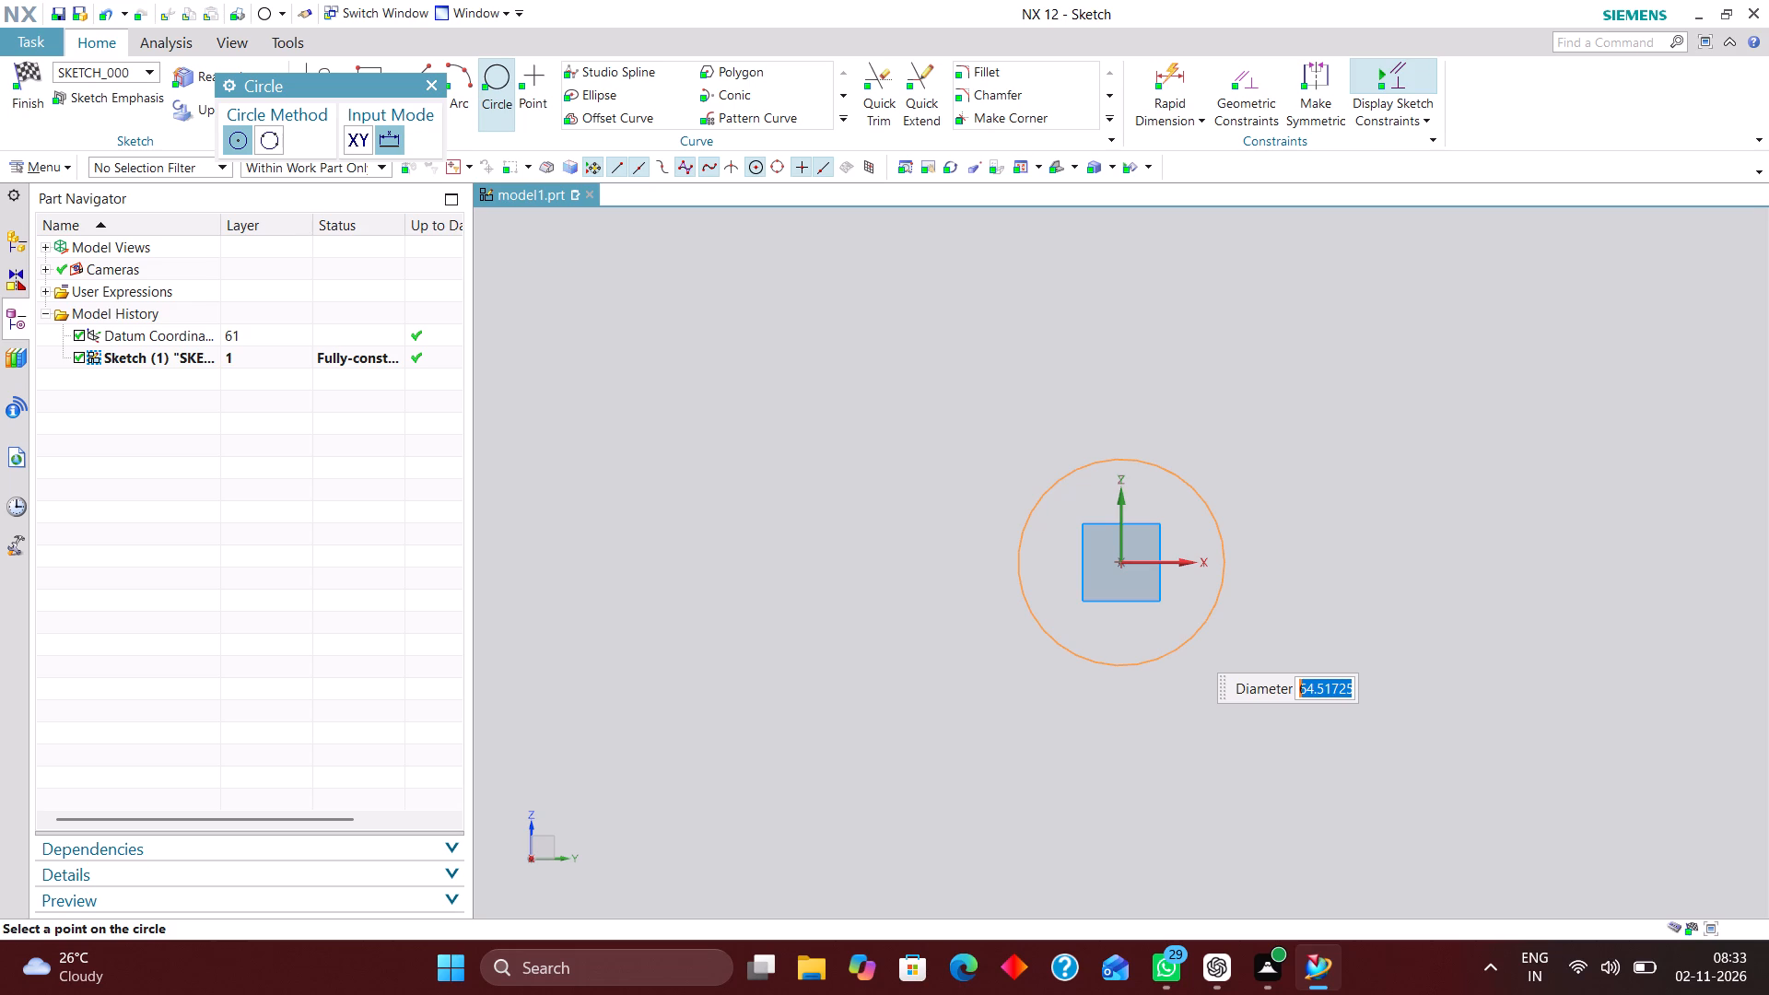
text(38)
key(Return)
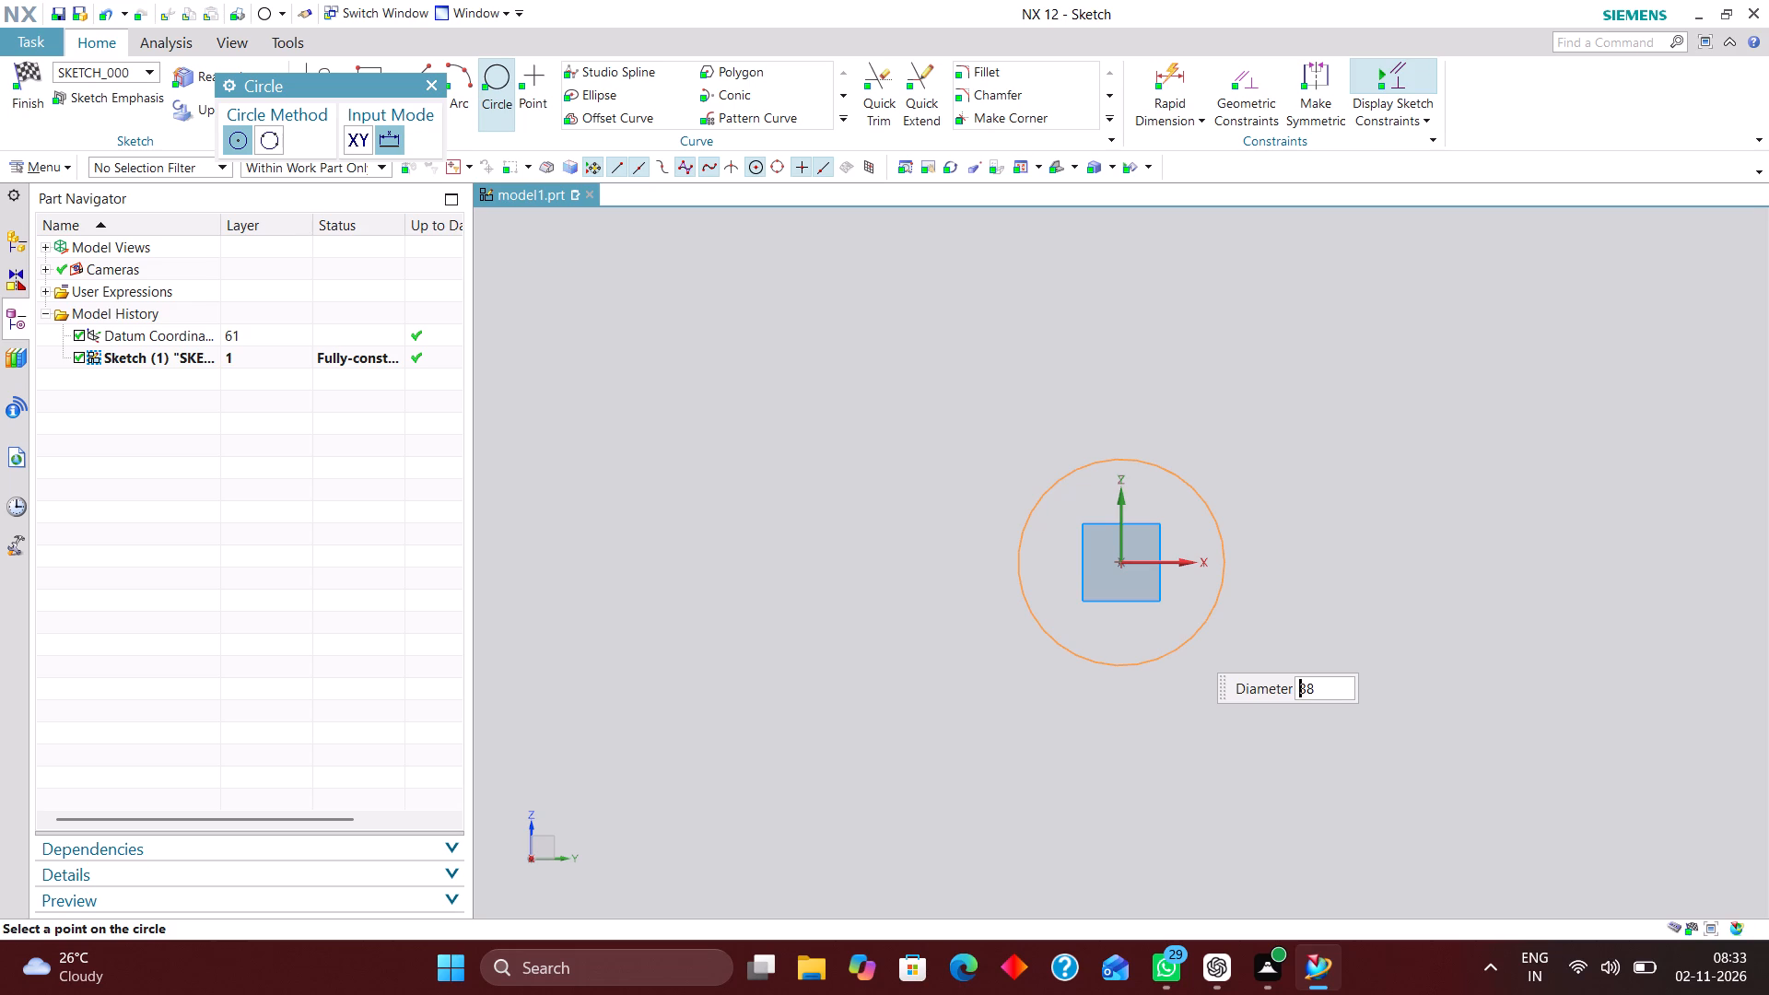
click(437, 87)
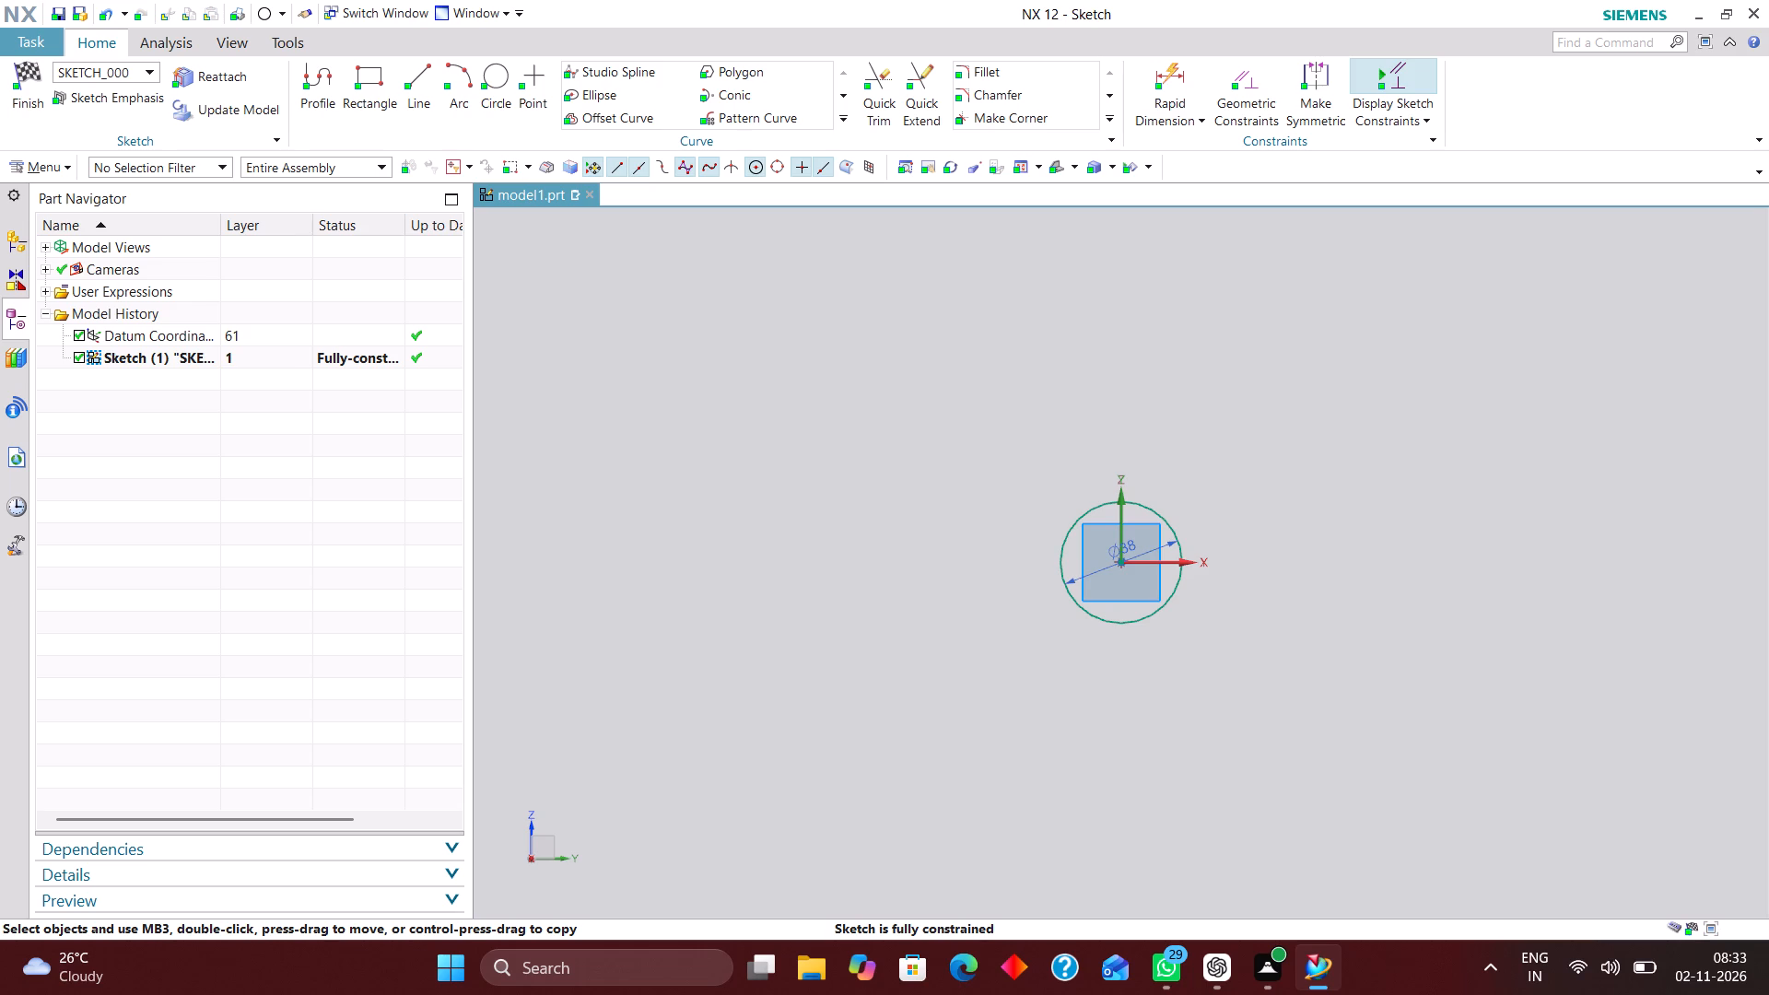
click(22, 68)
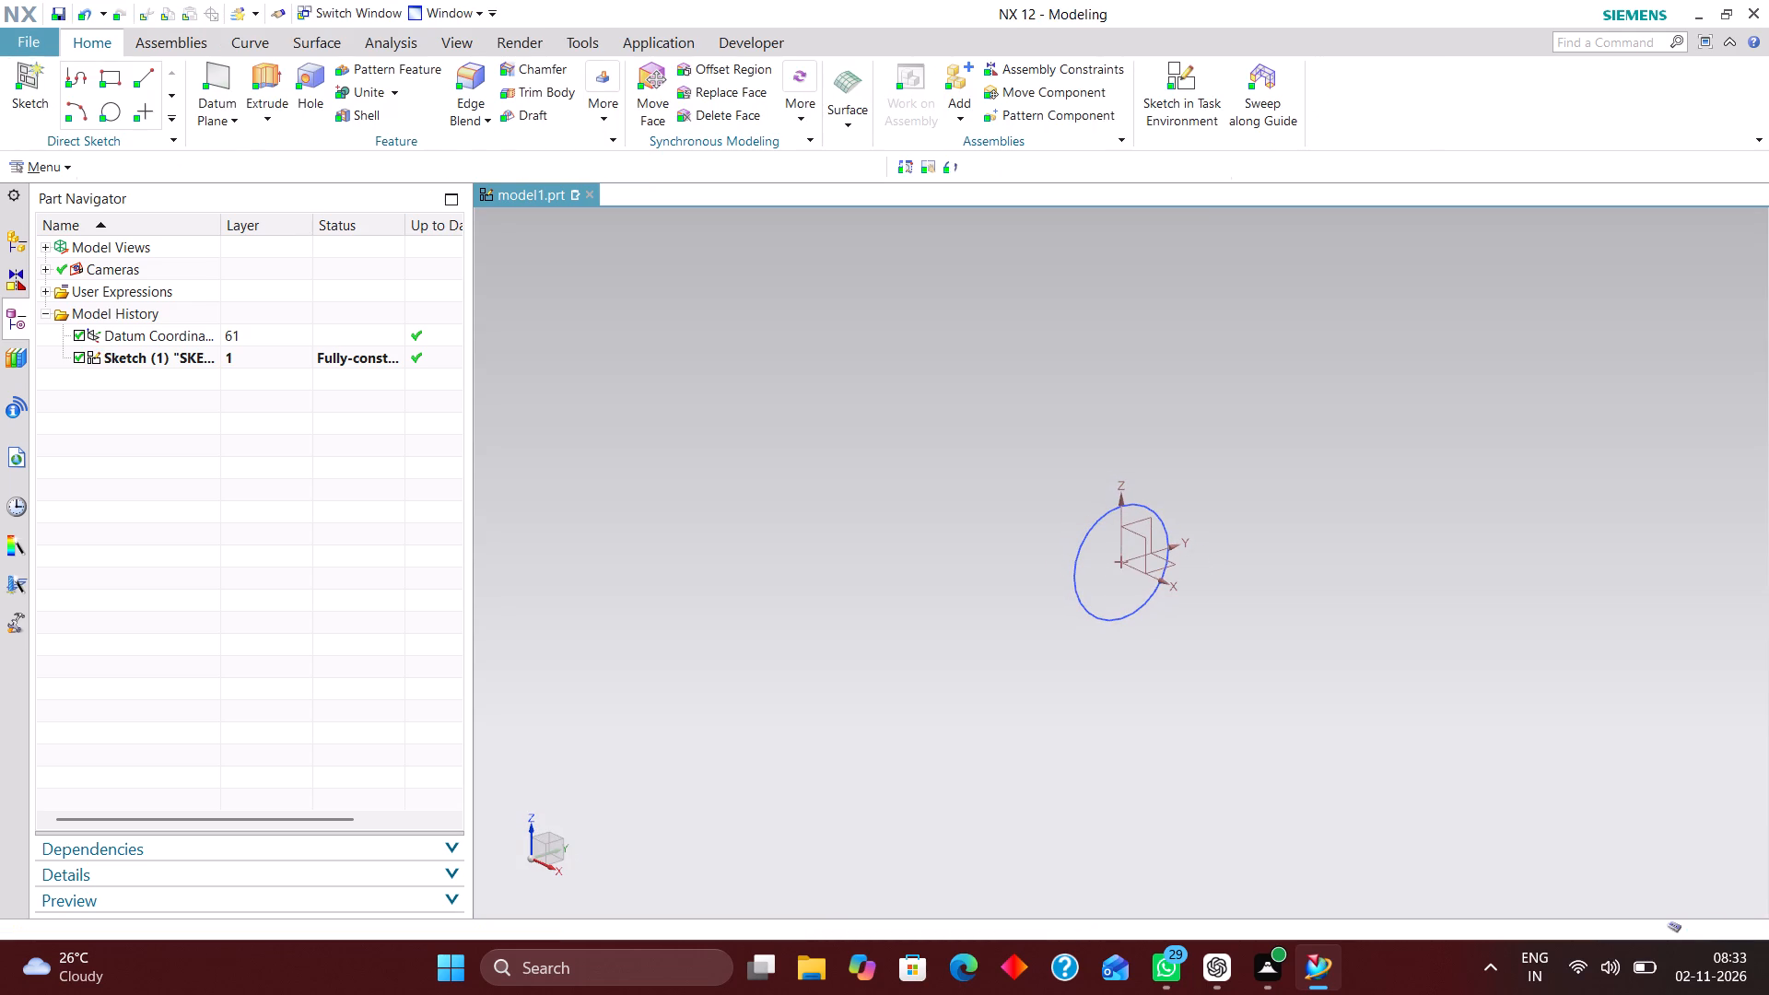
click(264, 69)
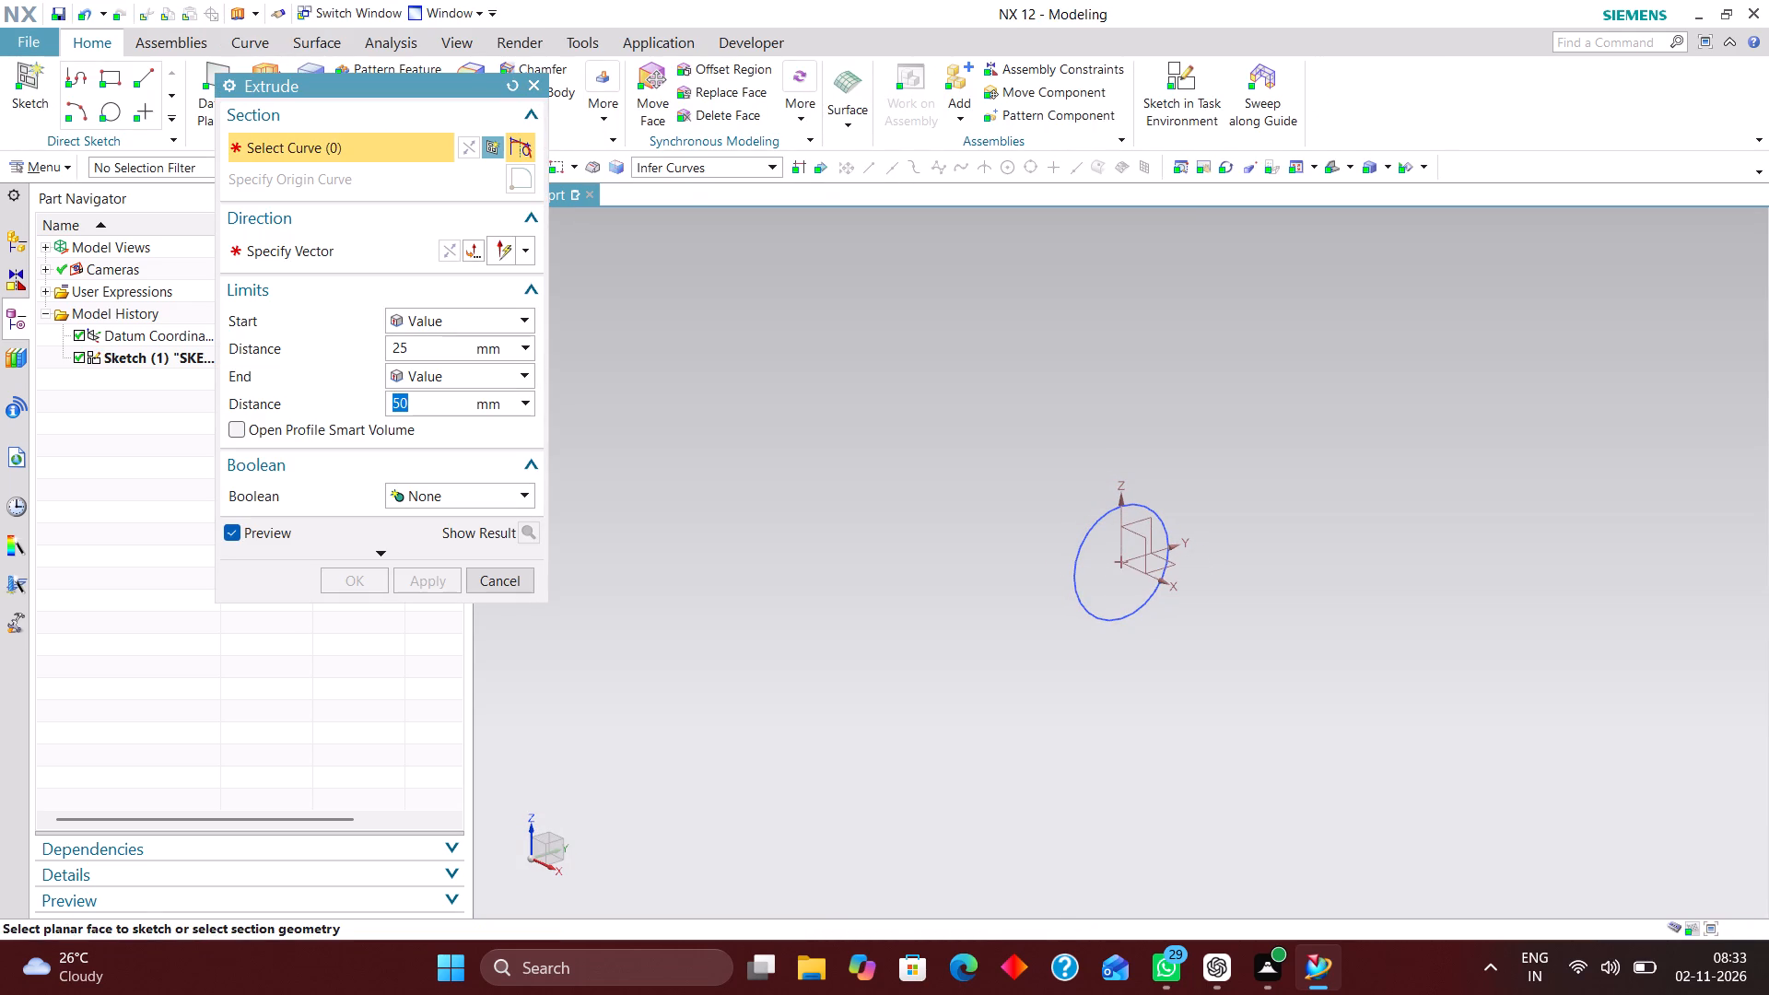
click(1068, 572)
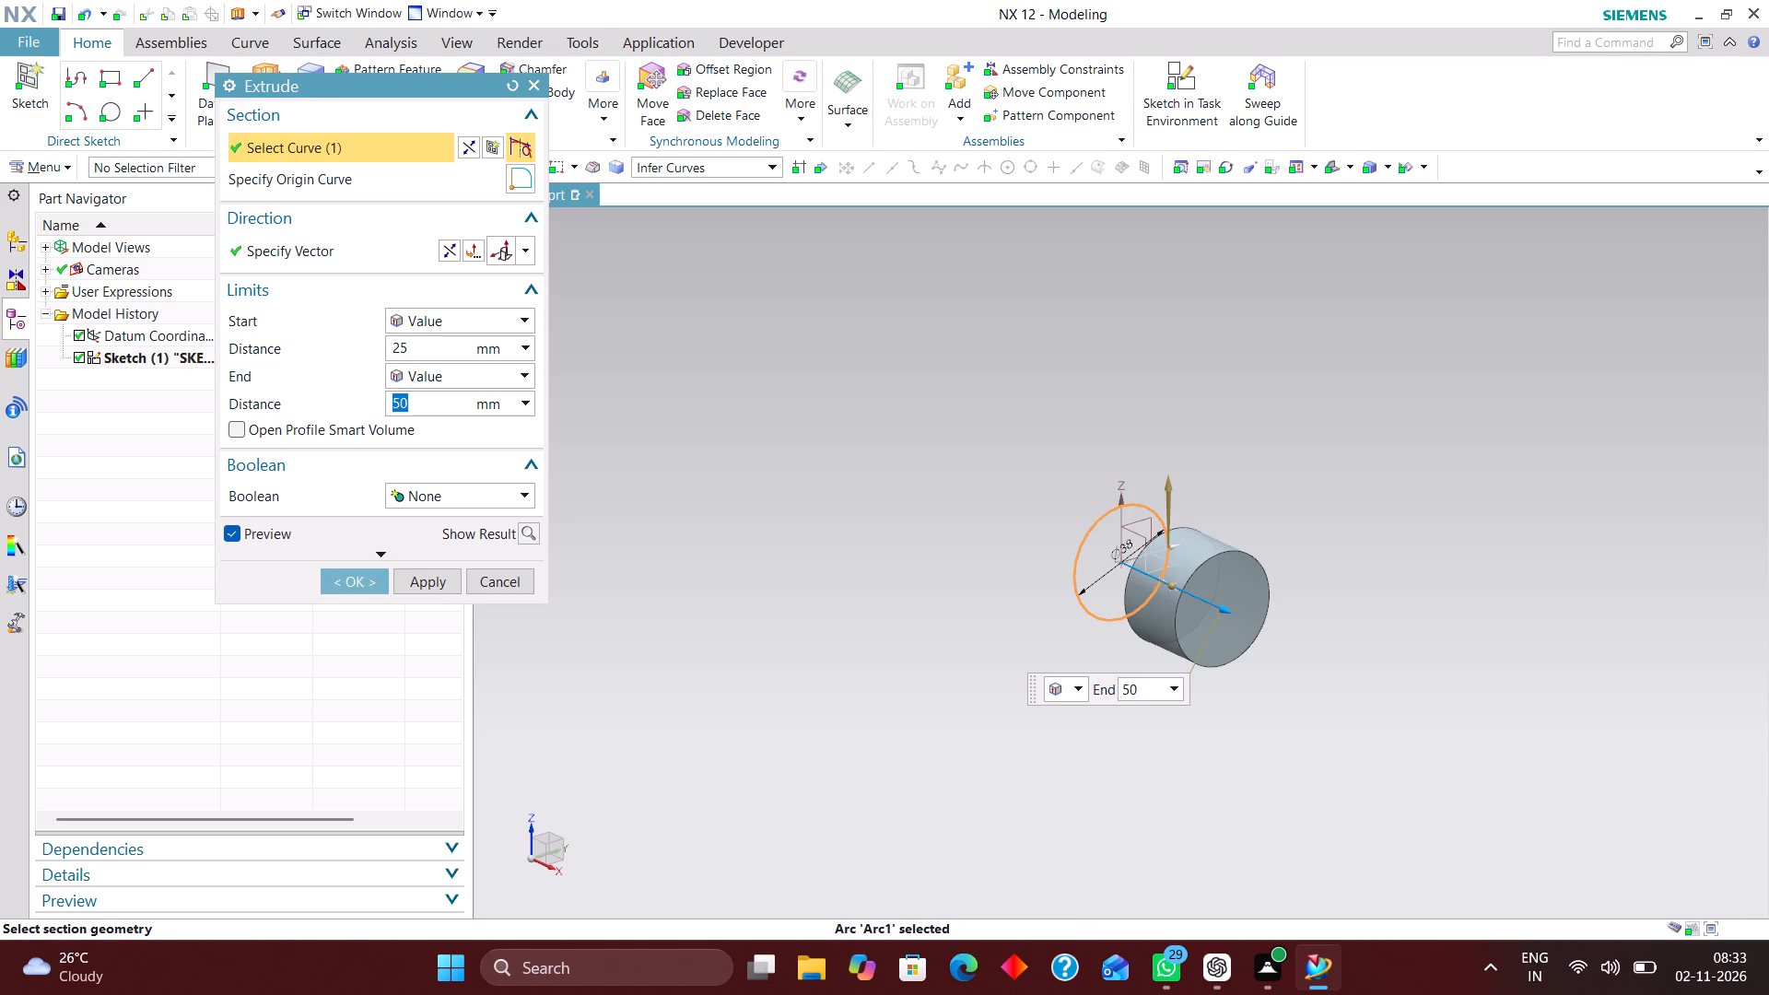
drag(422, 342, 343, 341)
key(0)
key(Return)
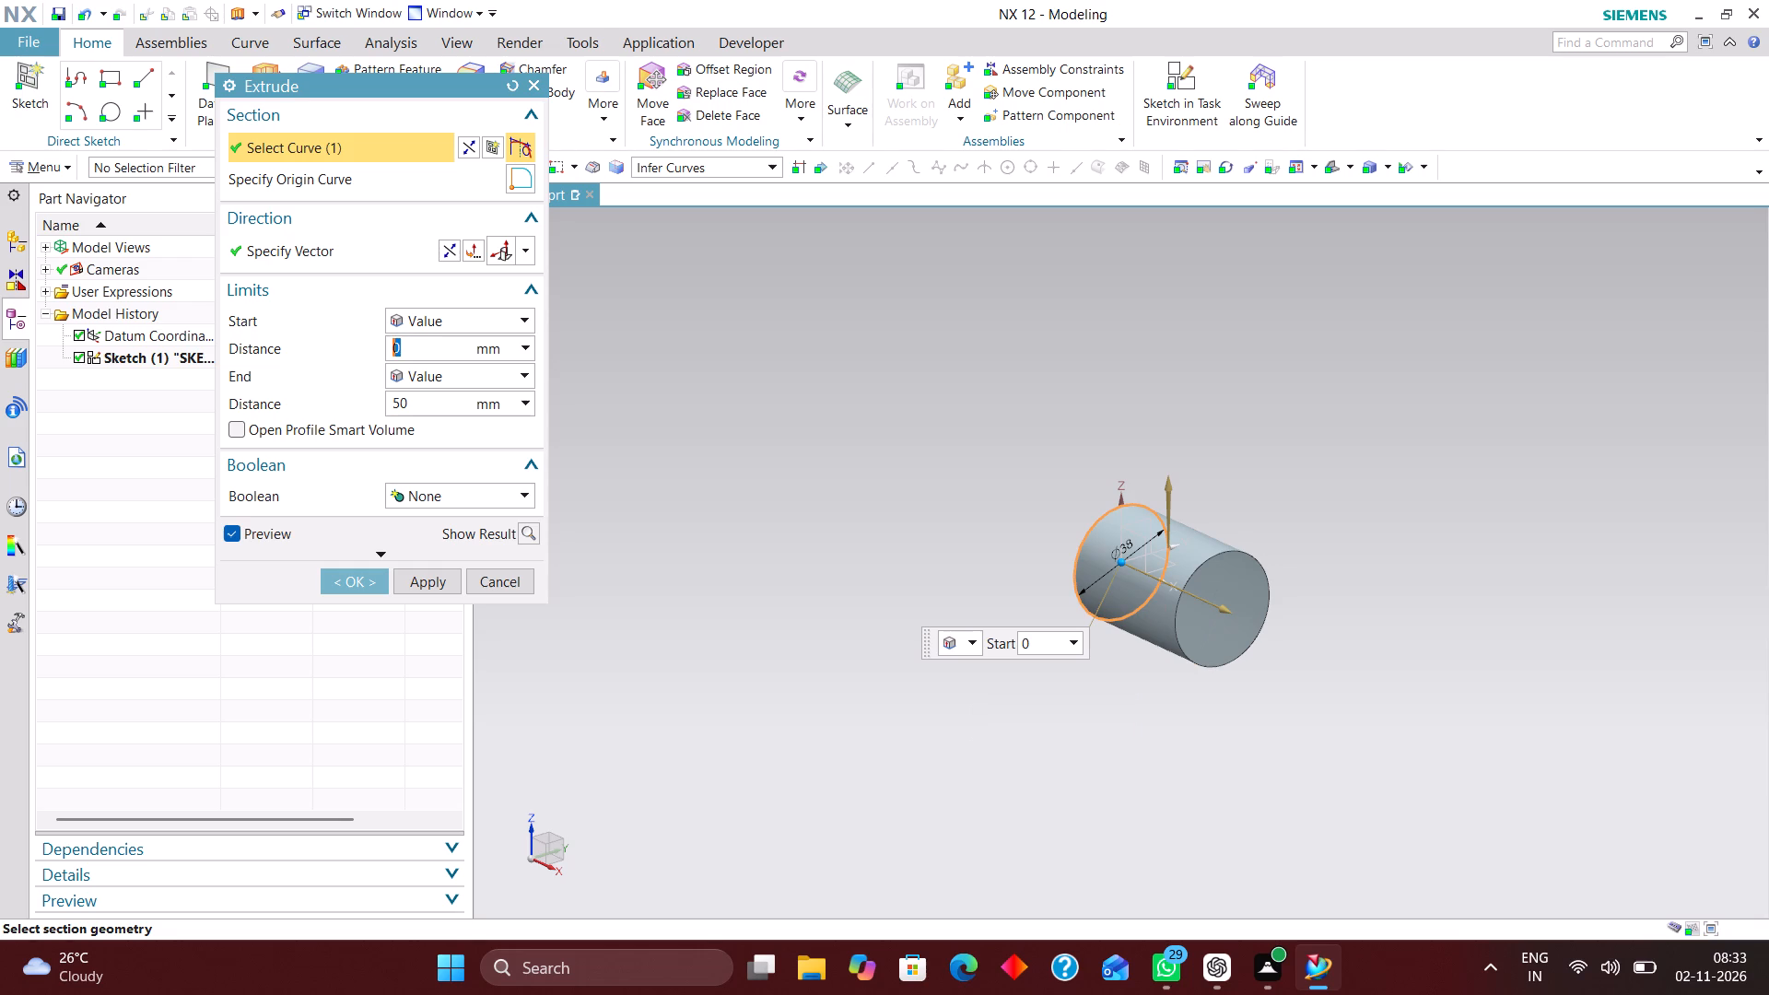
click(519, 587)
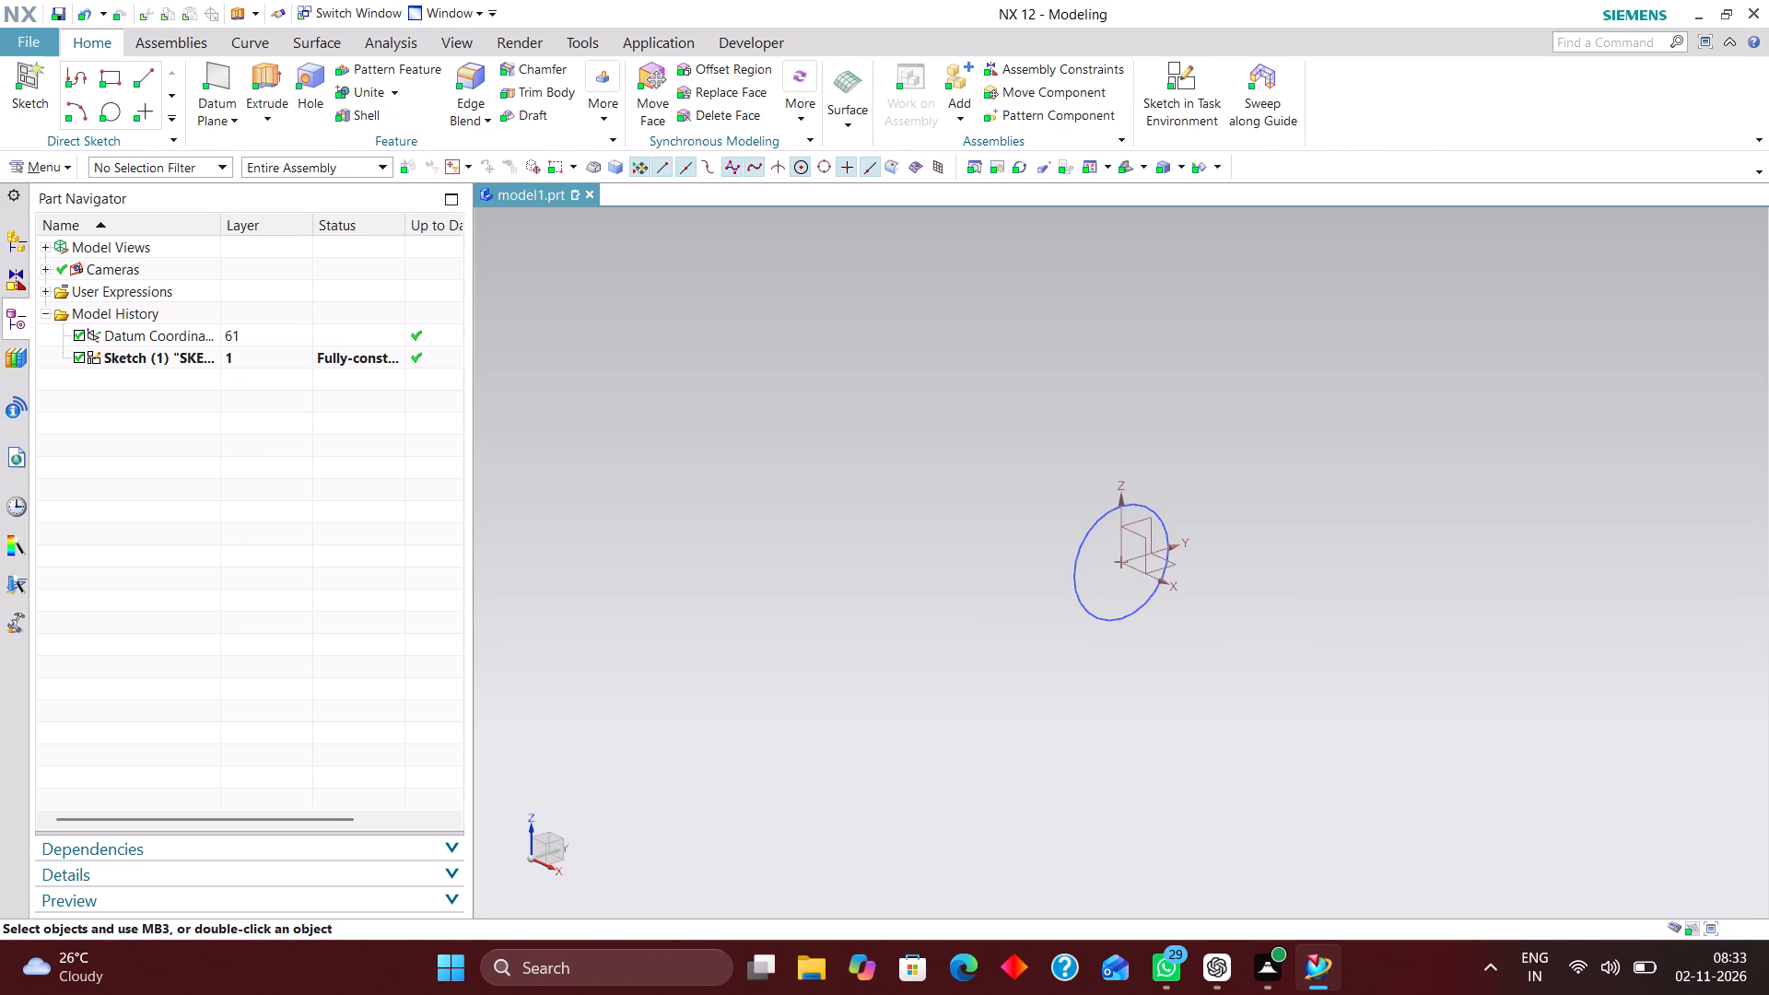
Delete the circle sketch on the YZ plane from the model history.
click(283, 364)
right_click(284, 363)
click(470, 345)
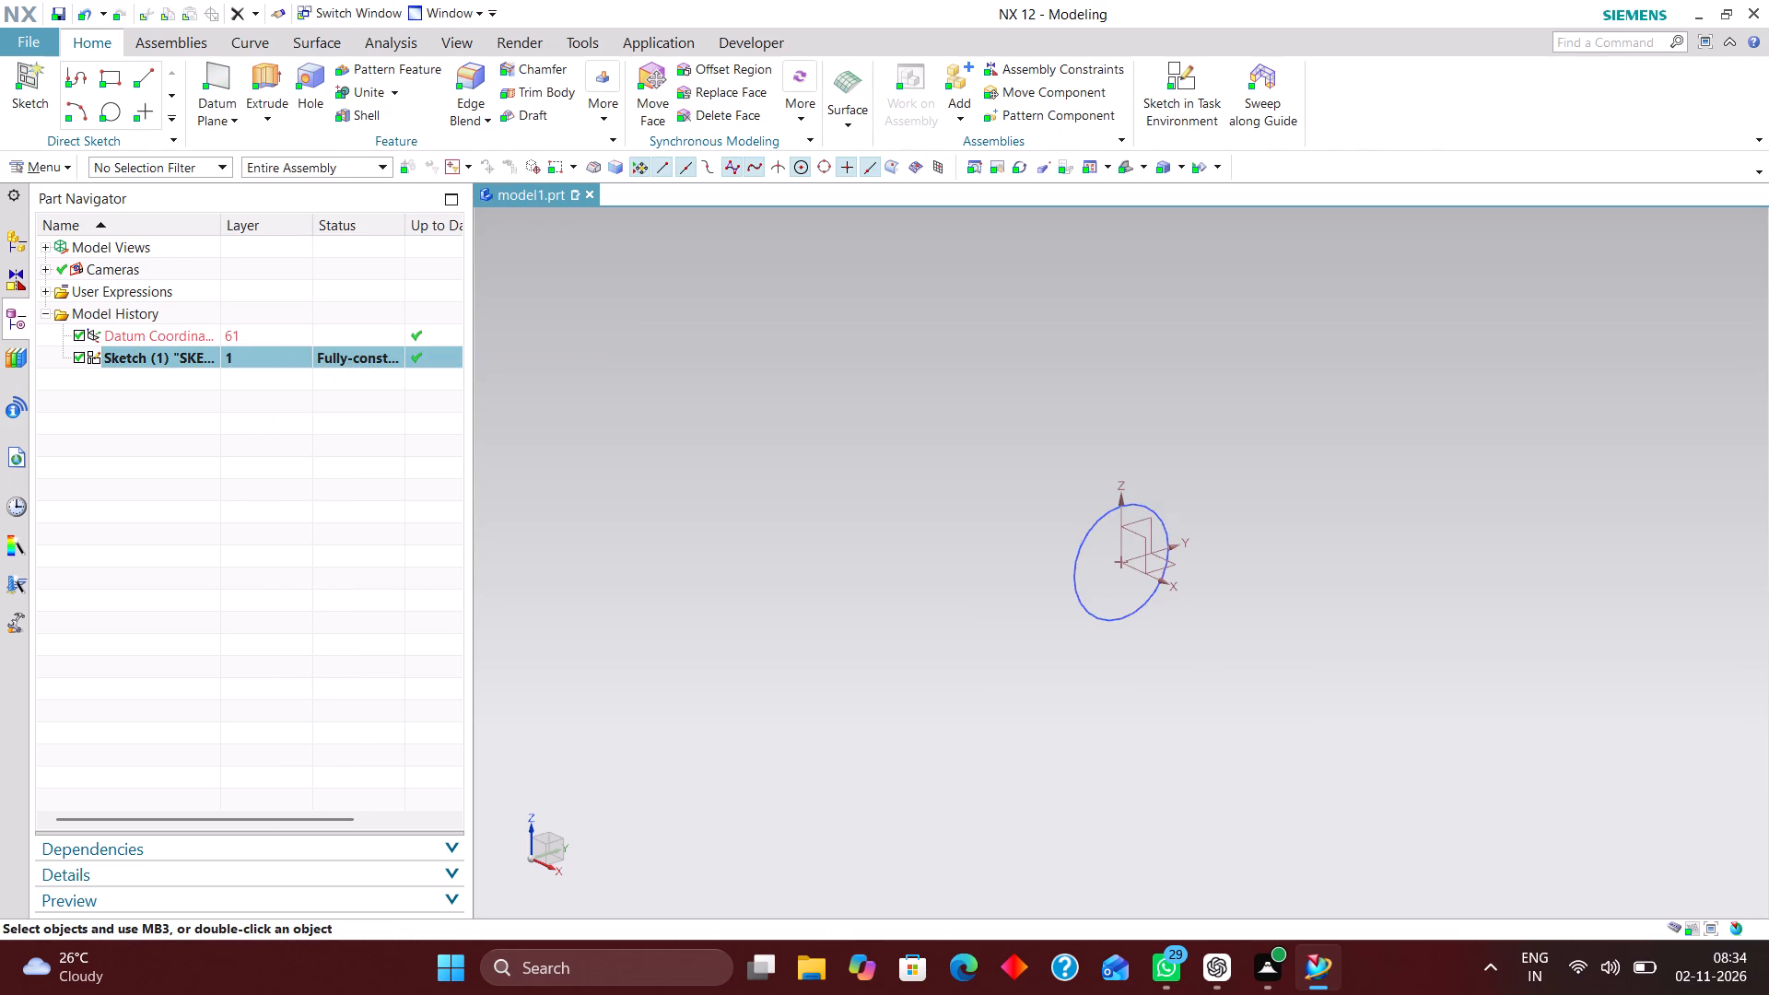
Create a task-environment sketch on the XZ plane and start a circle centred on the origin.
click(1175, 69)
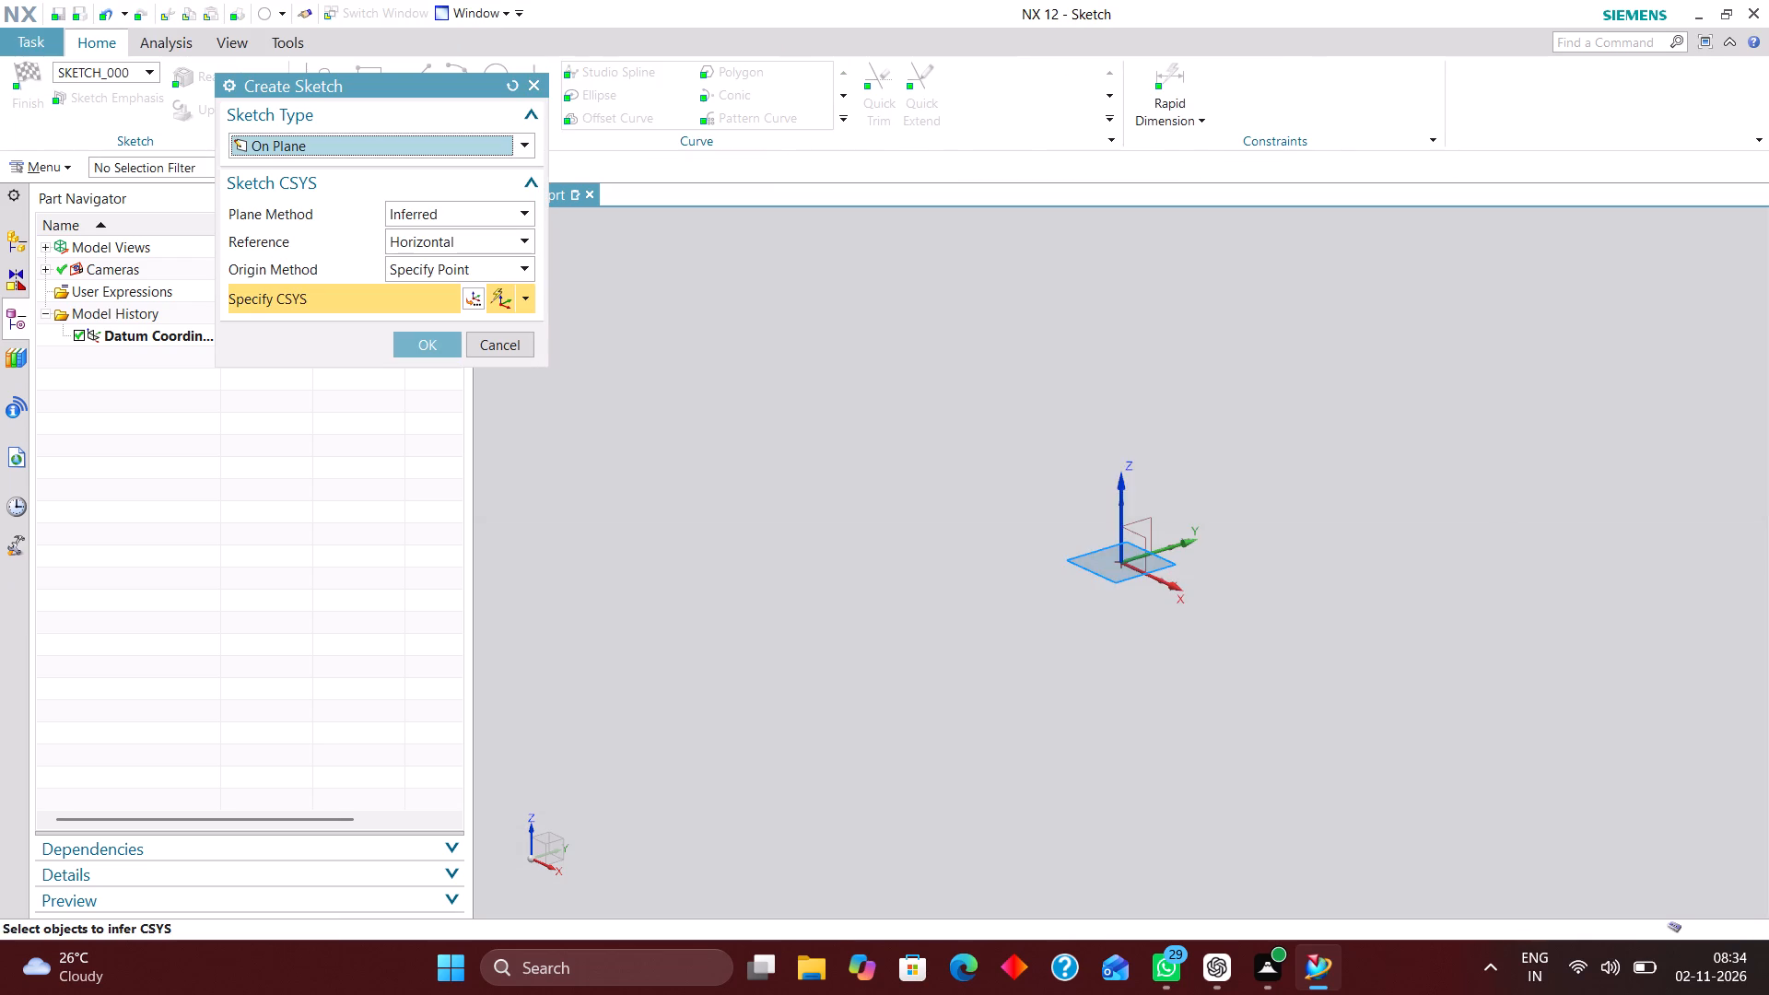
click(1143, 544)
click(427, 345)
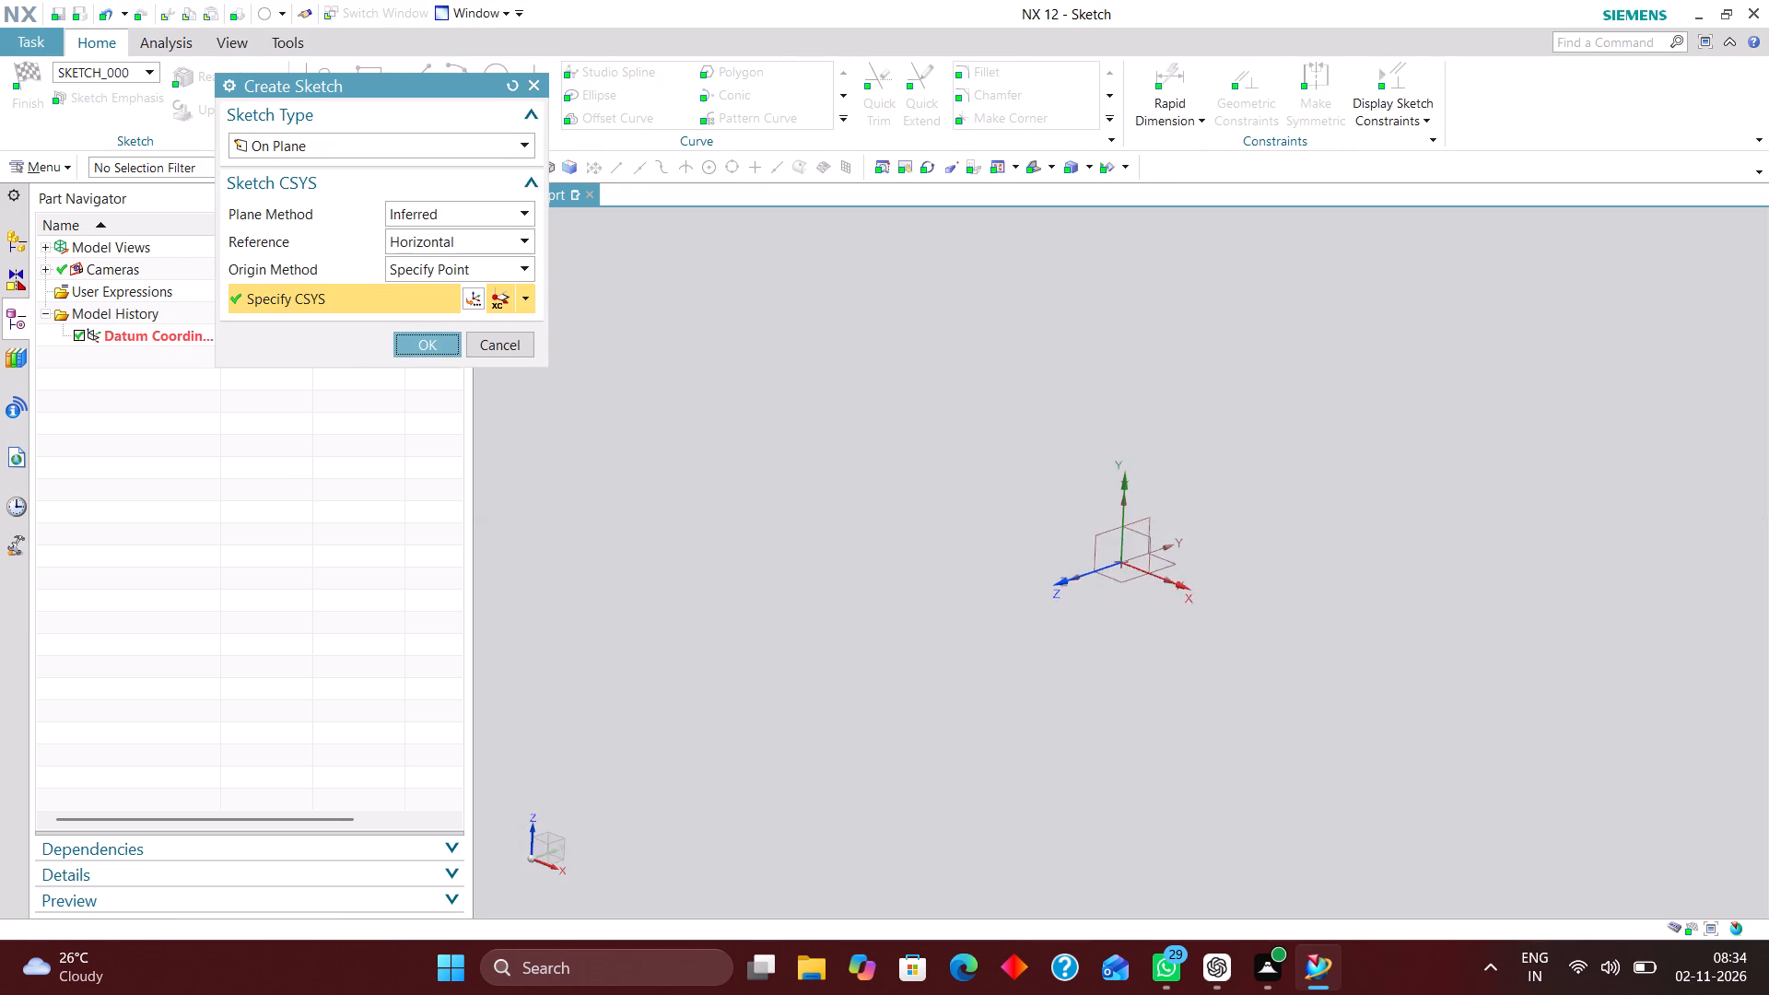
click(488, 79)
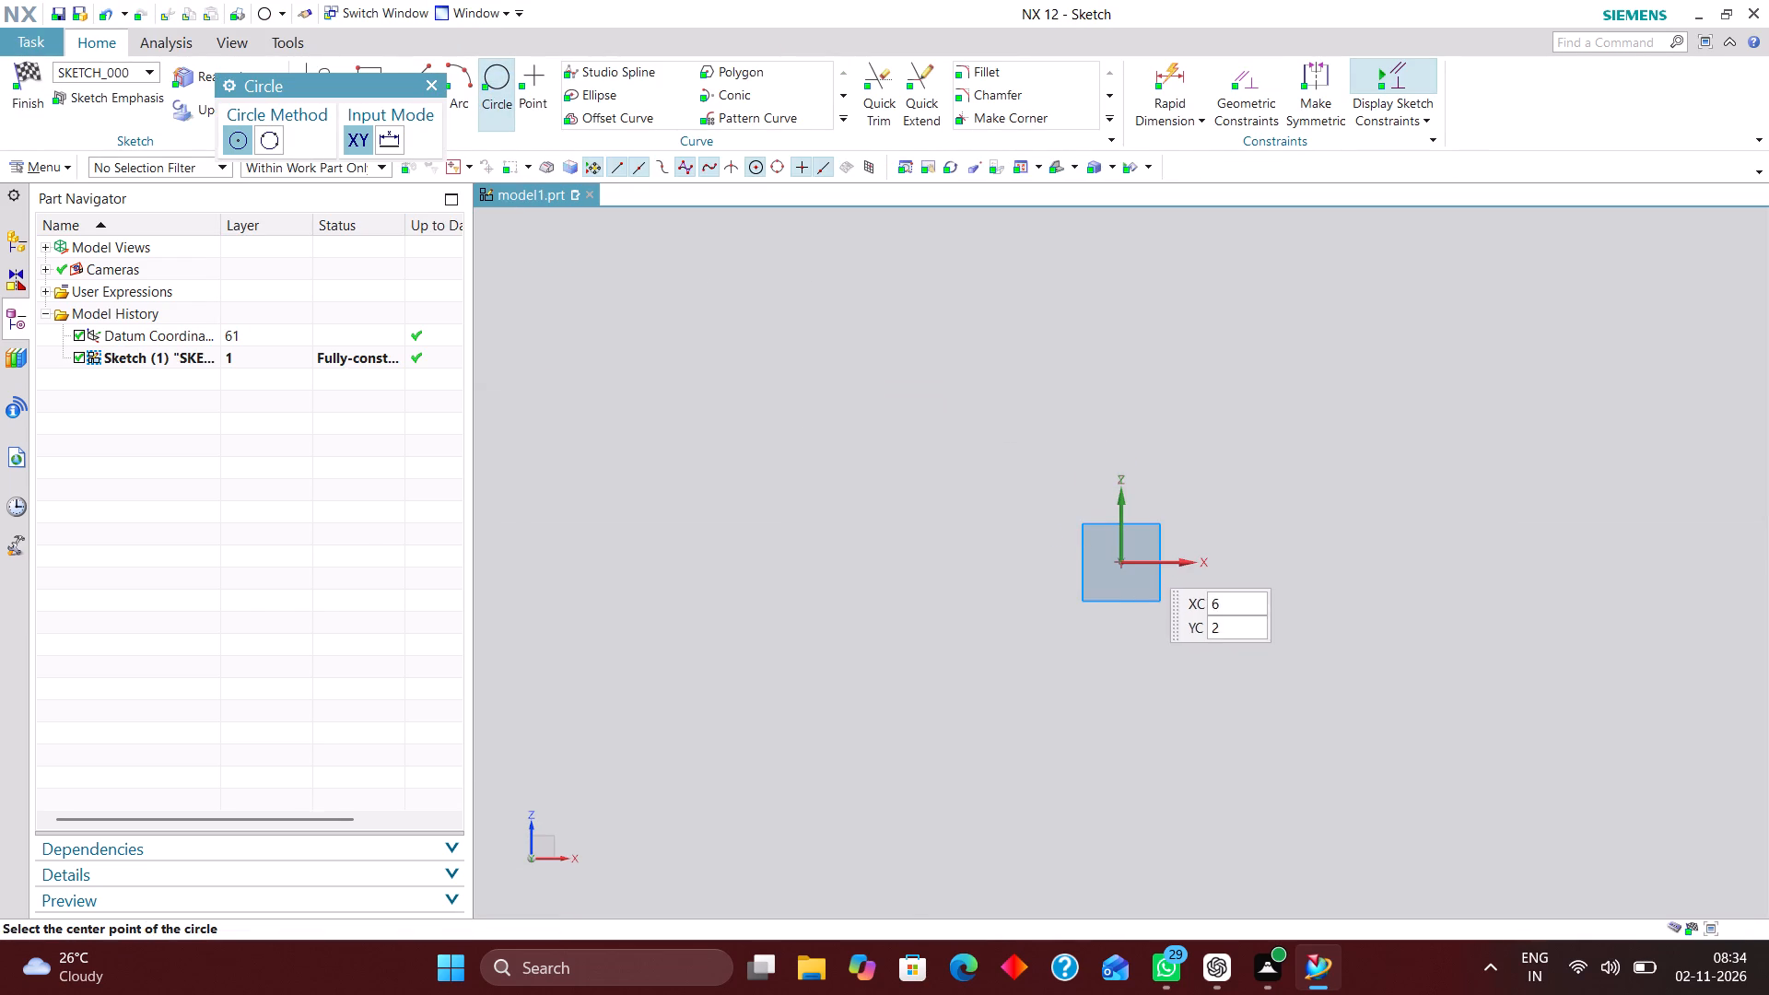
click(1121, 565)
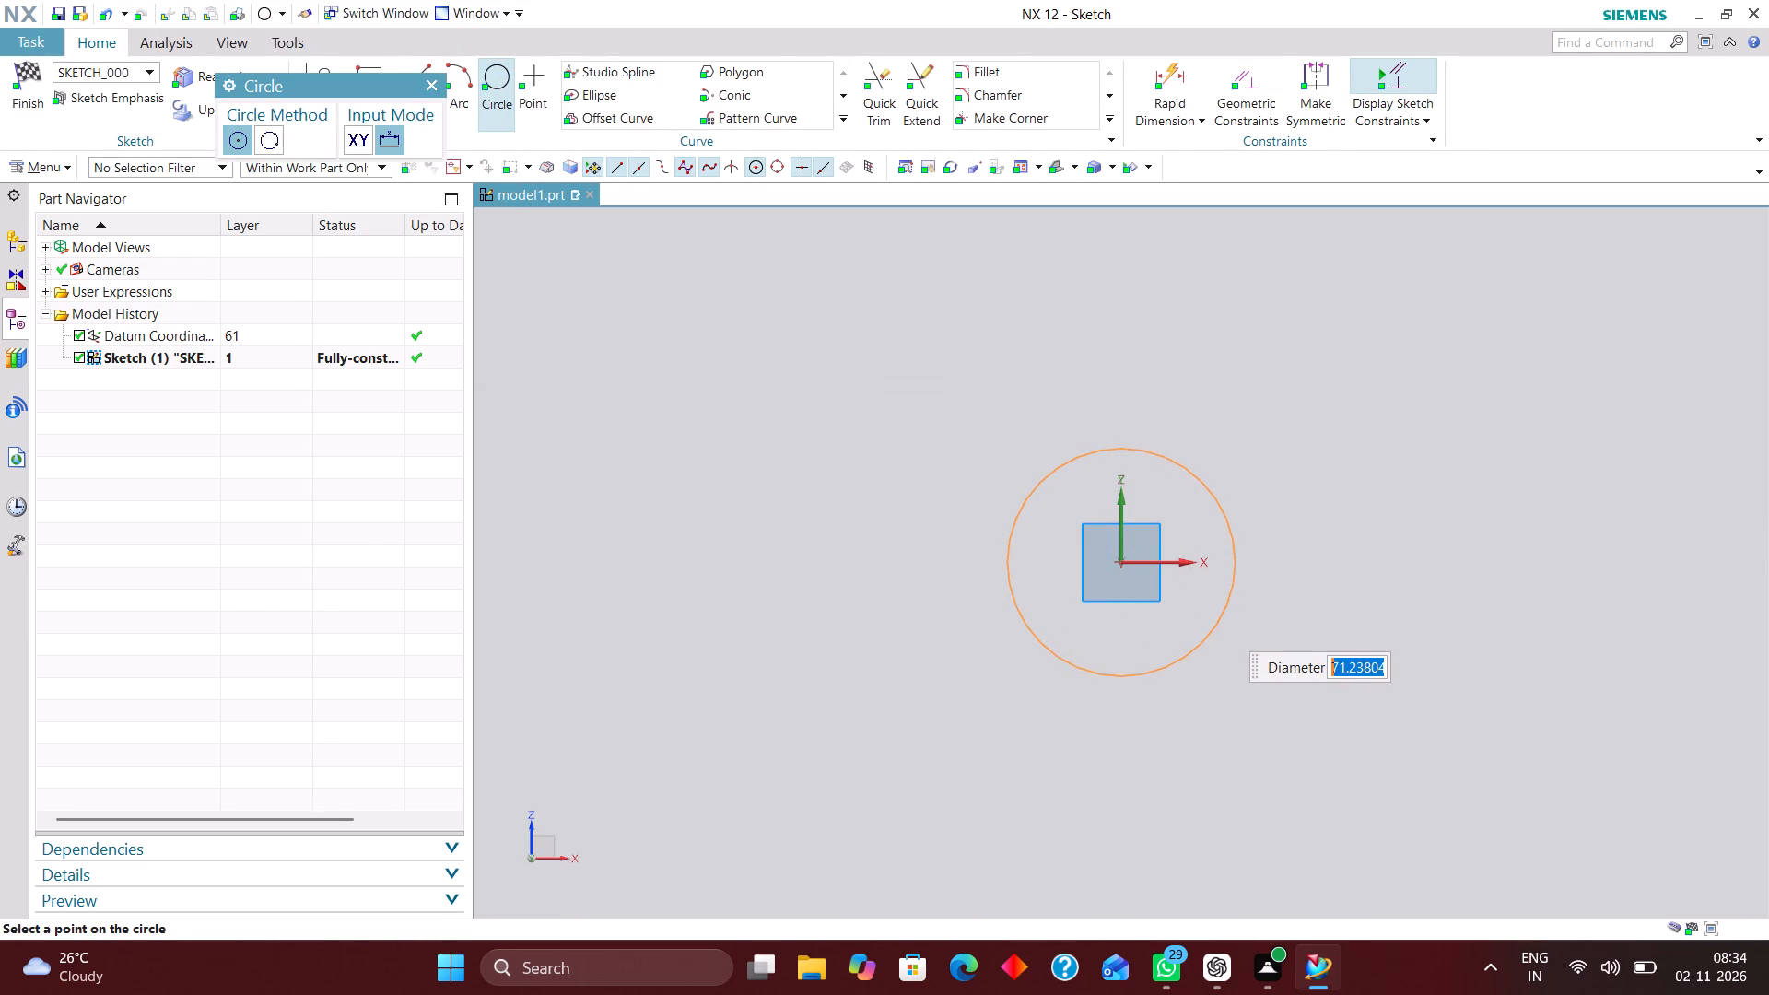
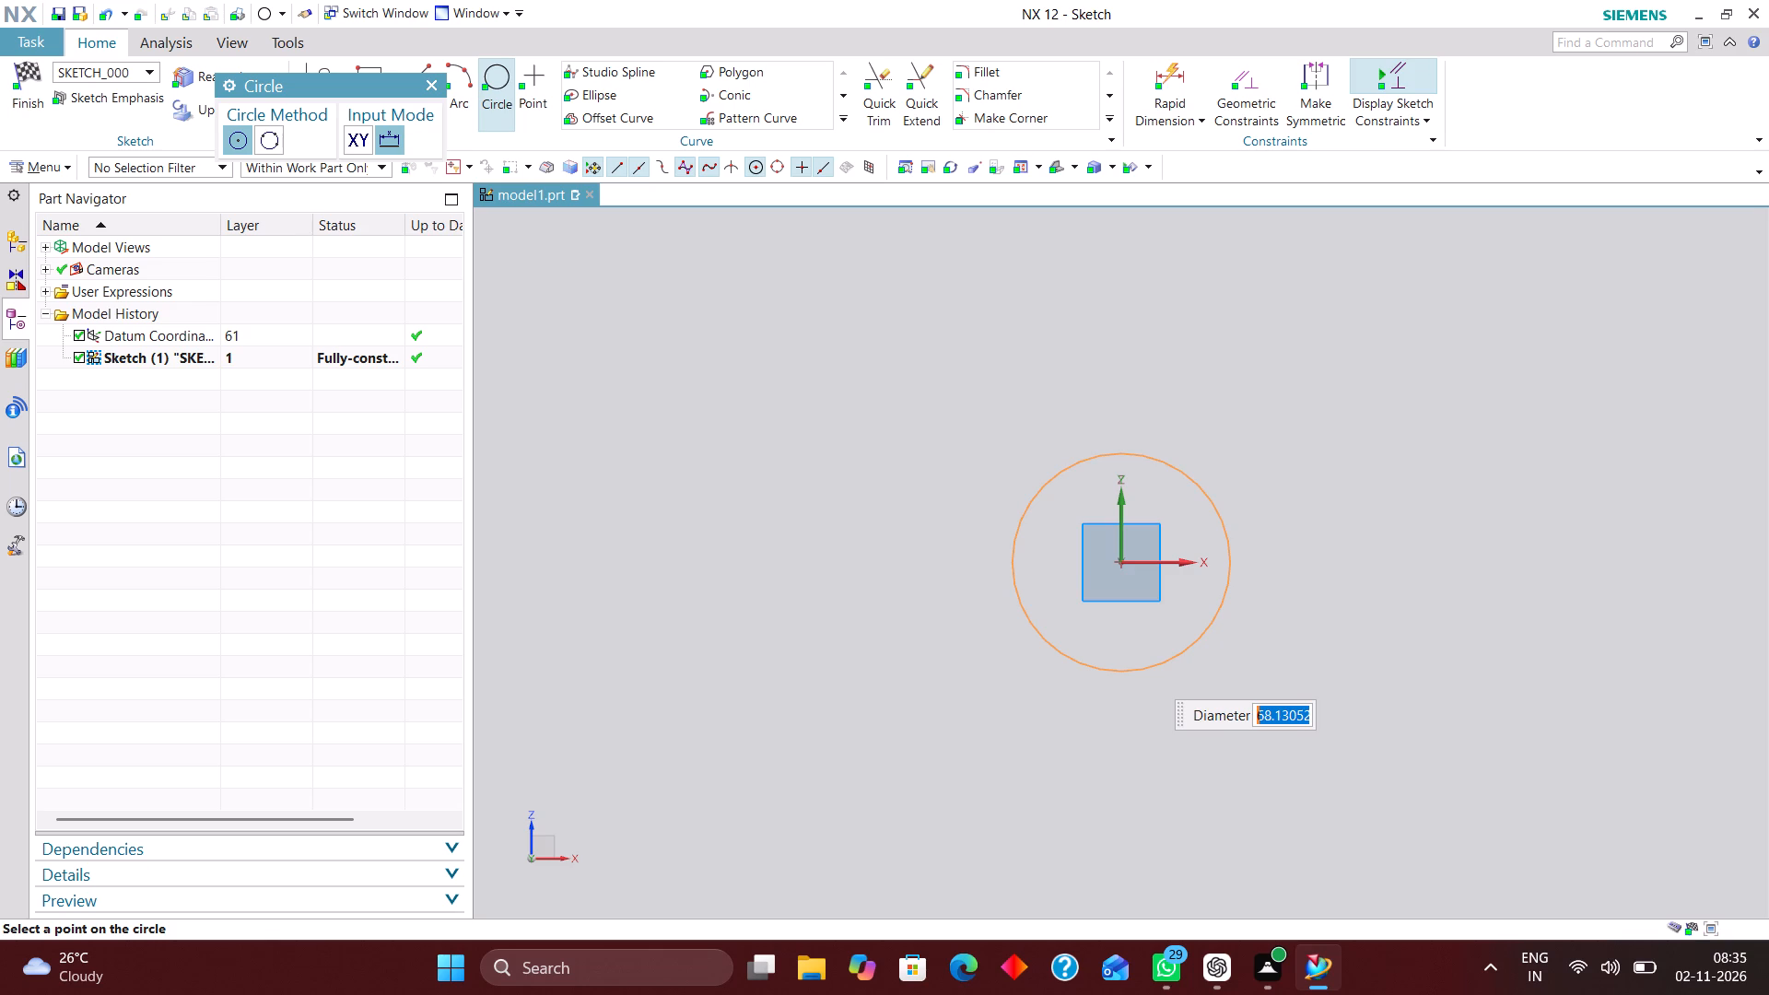
Set the origin-centred circle's diameter to 38 mm and finish the sketch.
text(38)
key(Return)
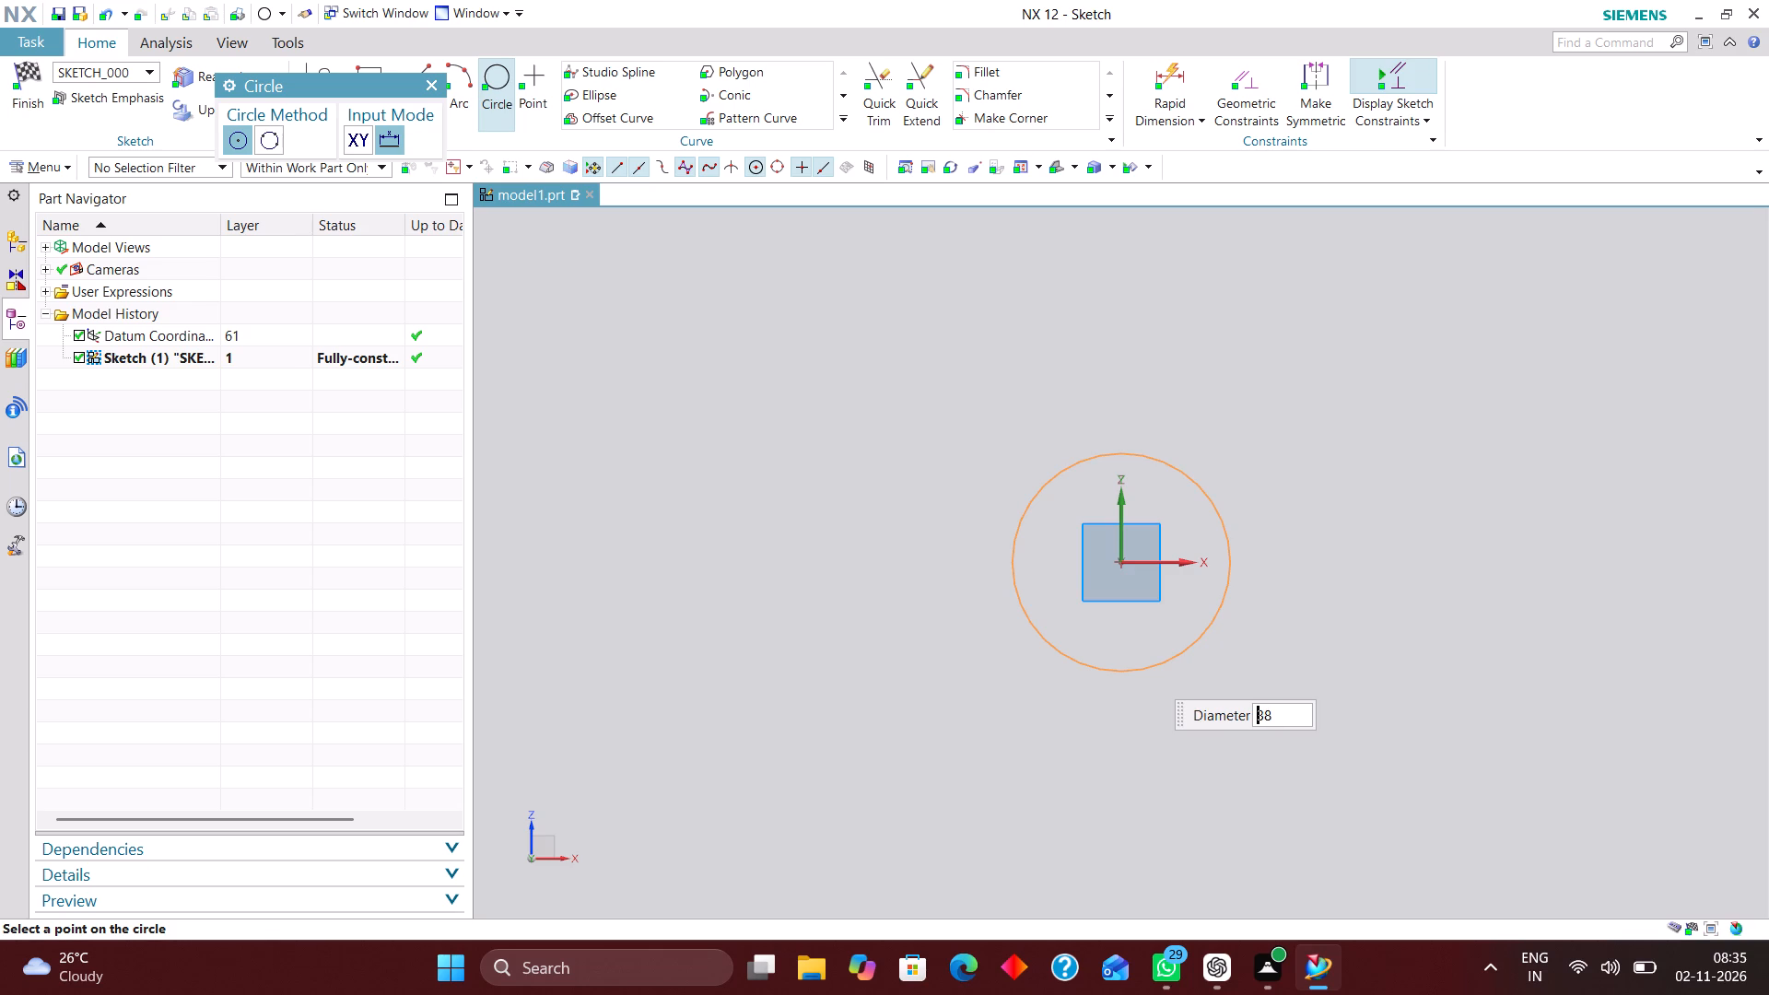
click(432, 84)
click(28, 81)
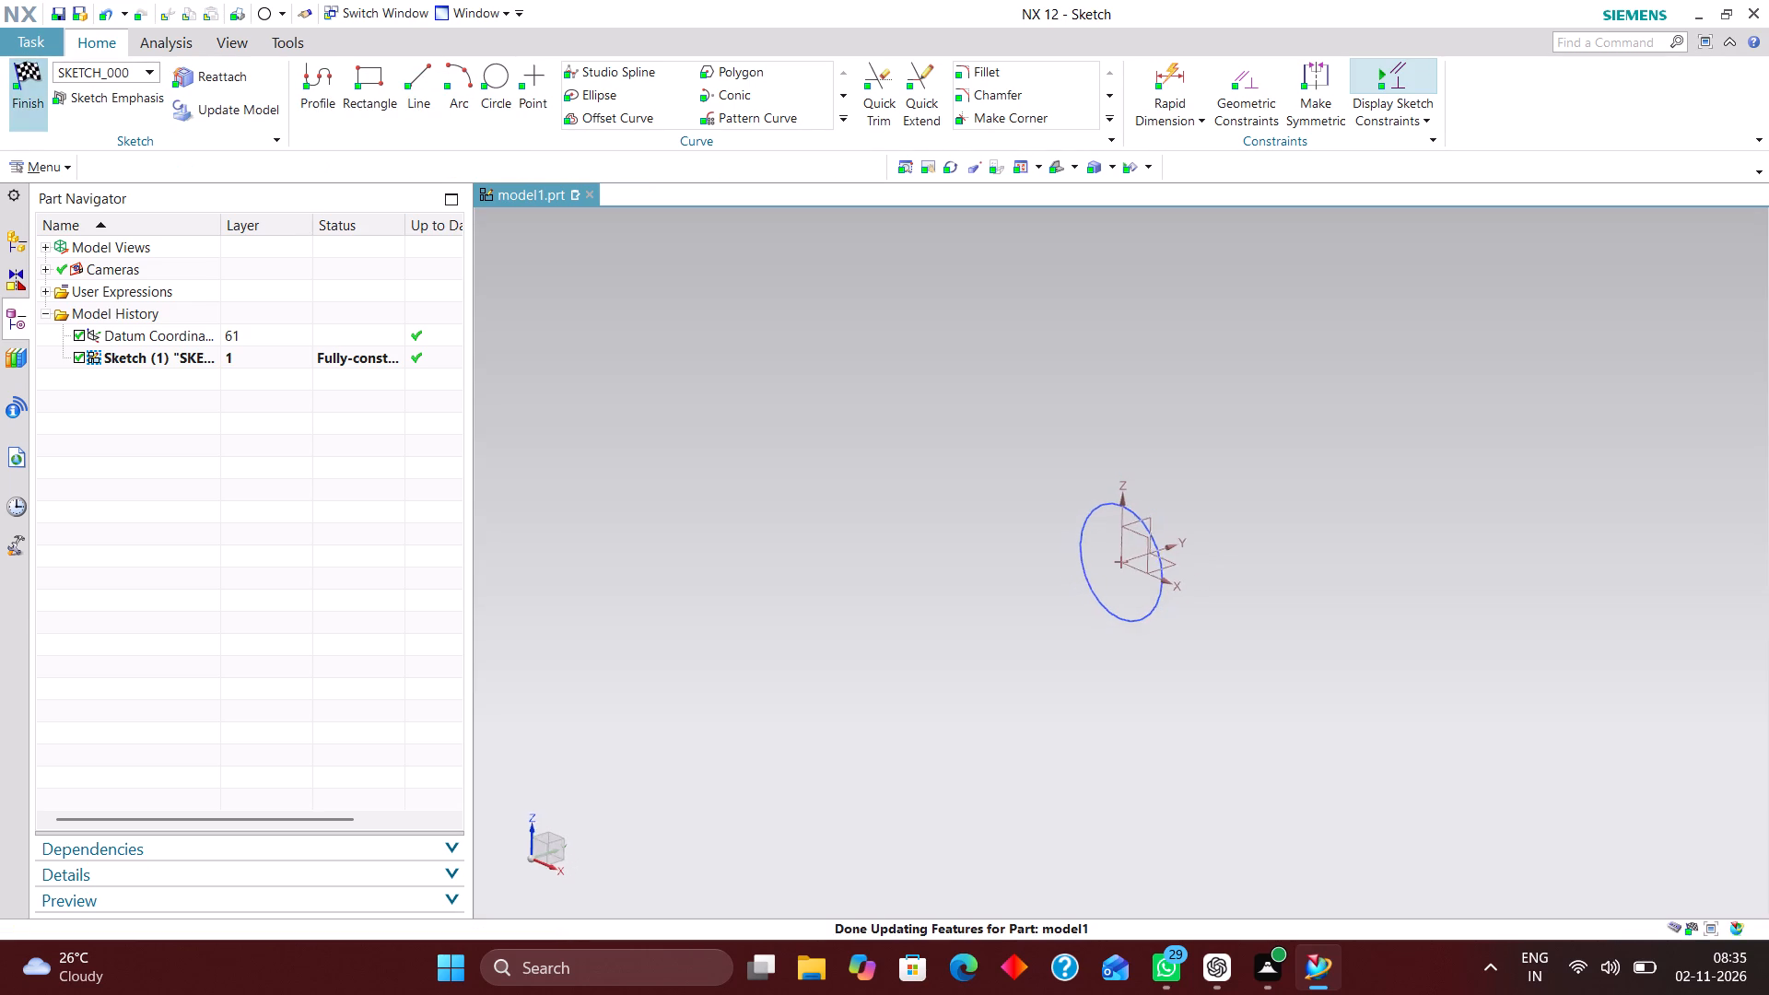
Extrude the 38 mm circle as a new body with a symmetric limit distance of 52/2 mm.
click(254, 71)
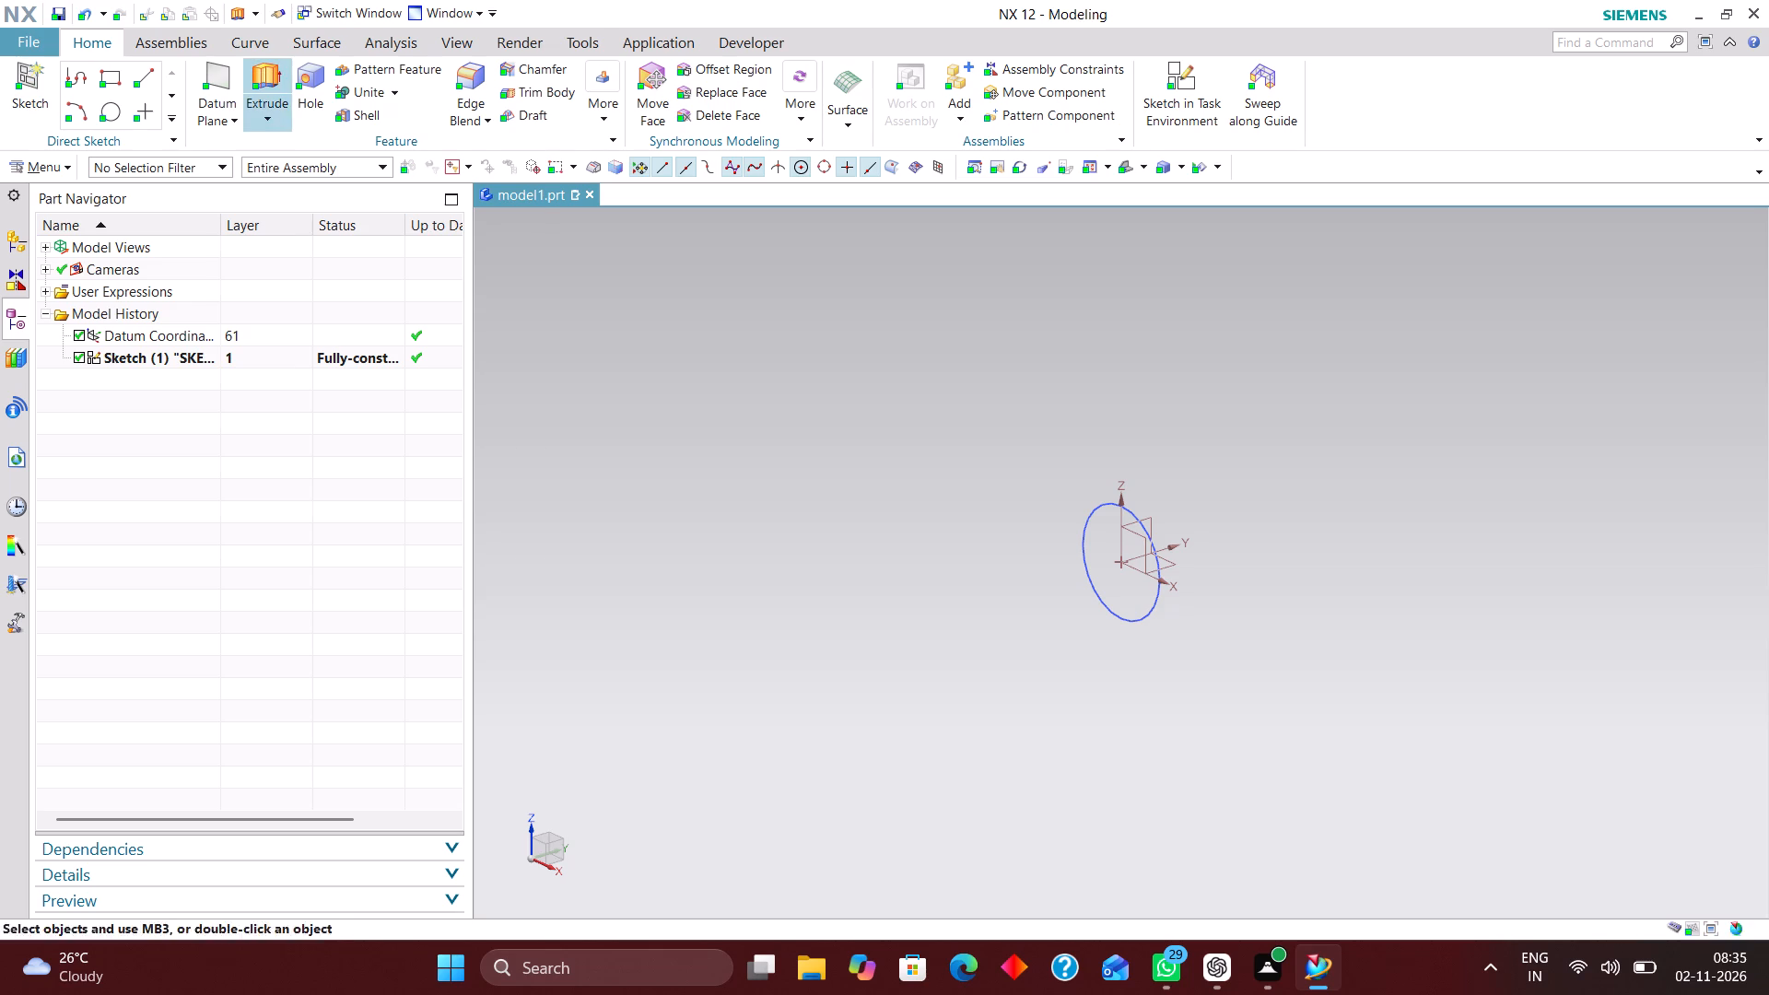
click(1156, 556)
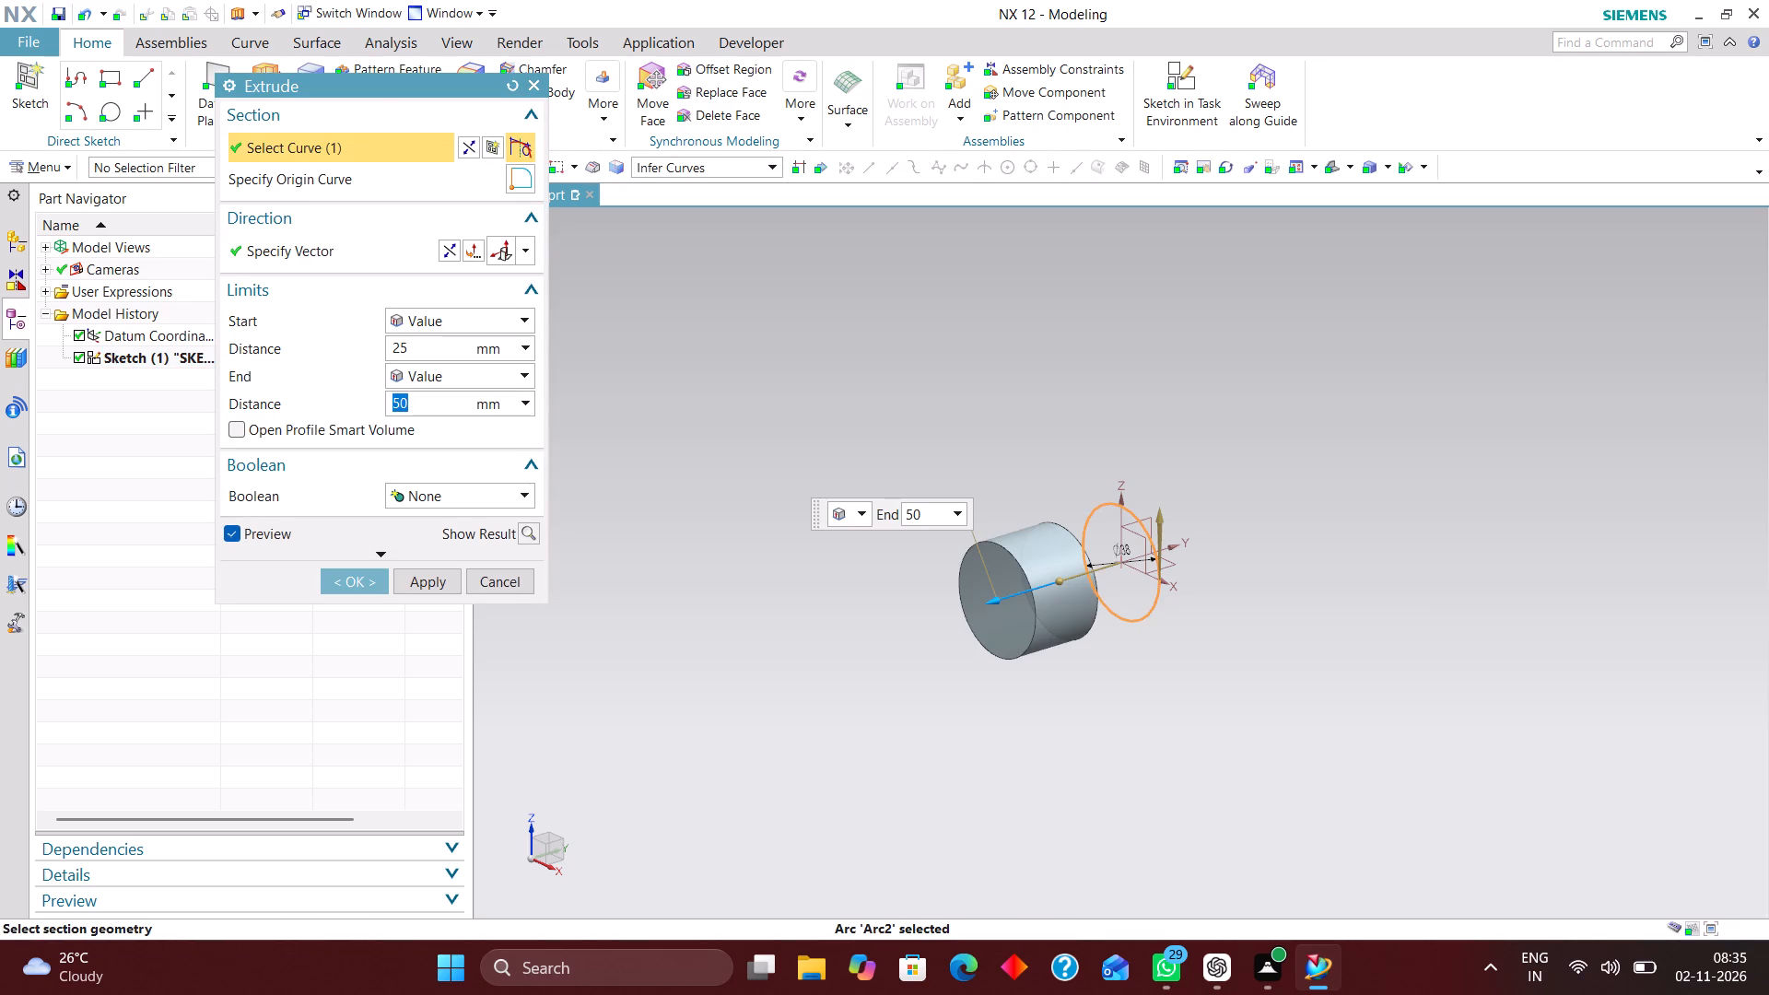
drag(433, 343, 320, 347)
key(0)
key(Return)
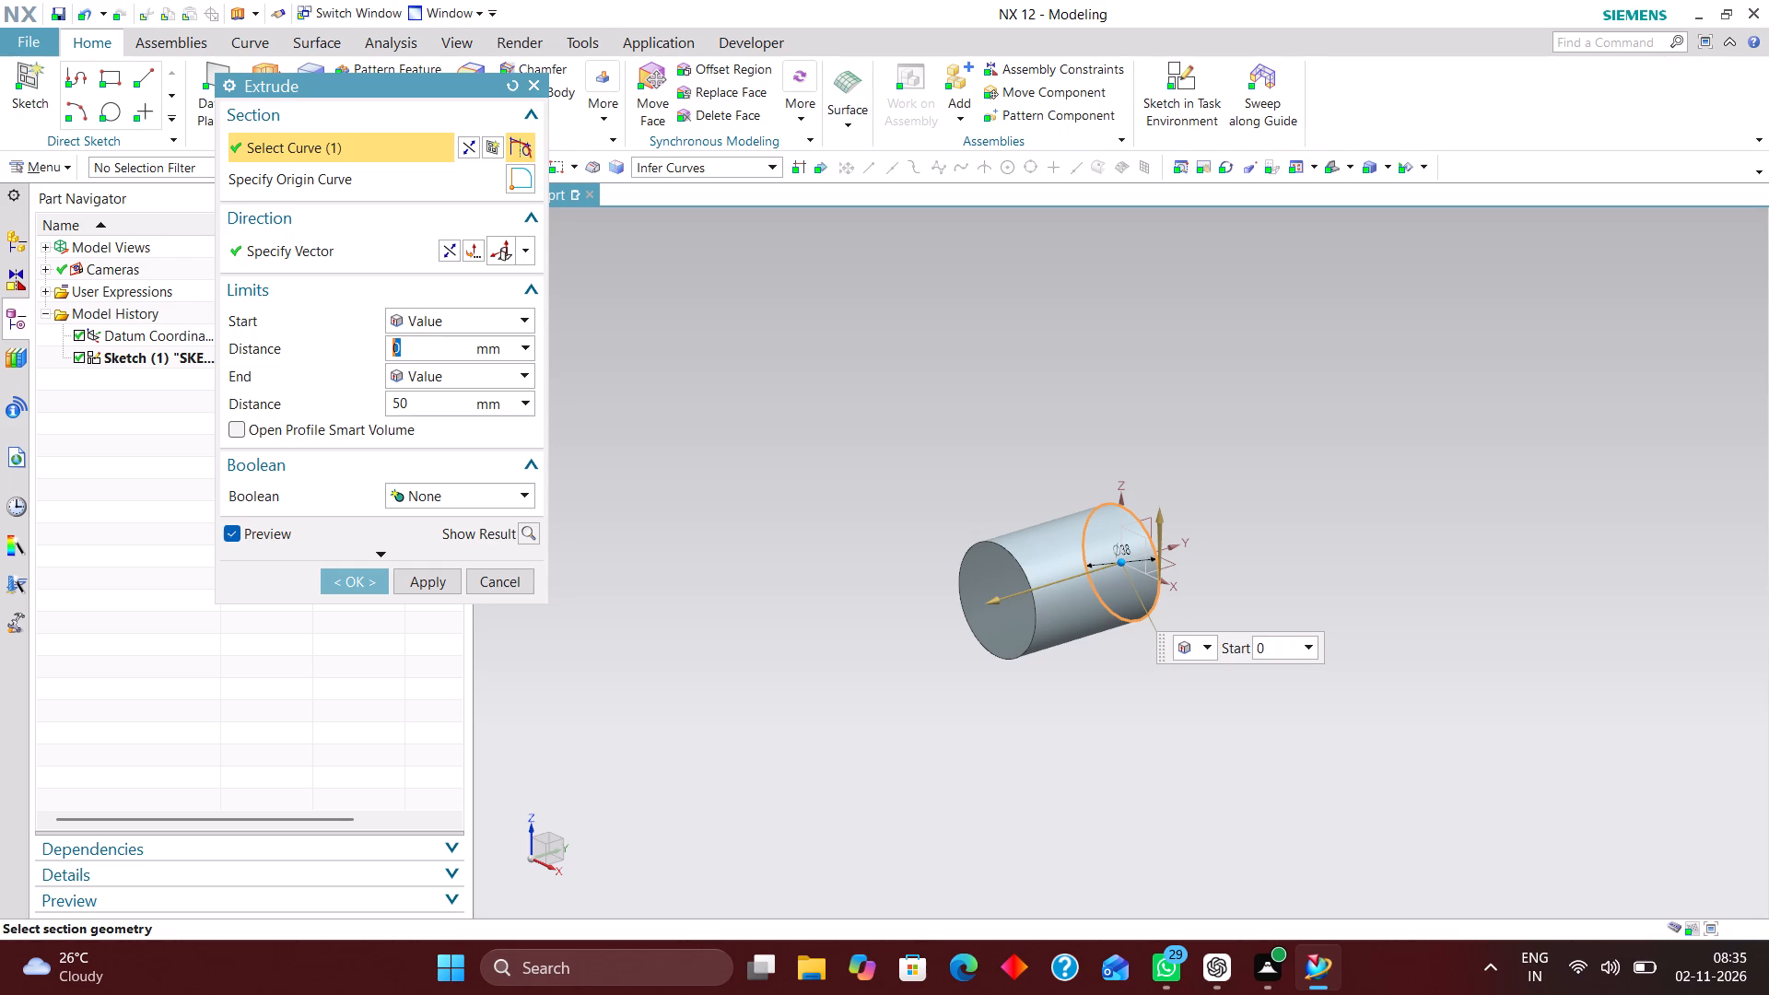
click(476, 326)
click(474, 357)
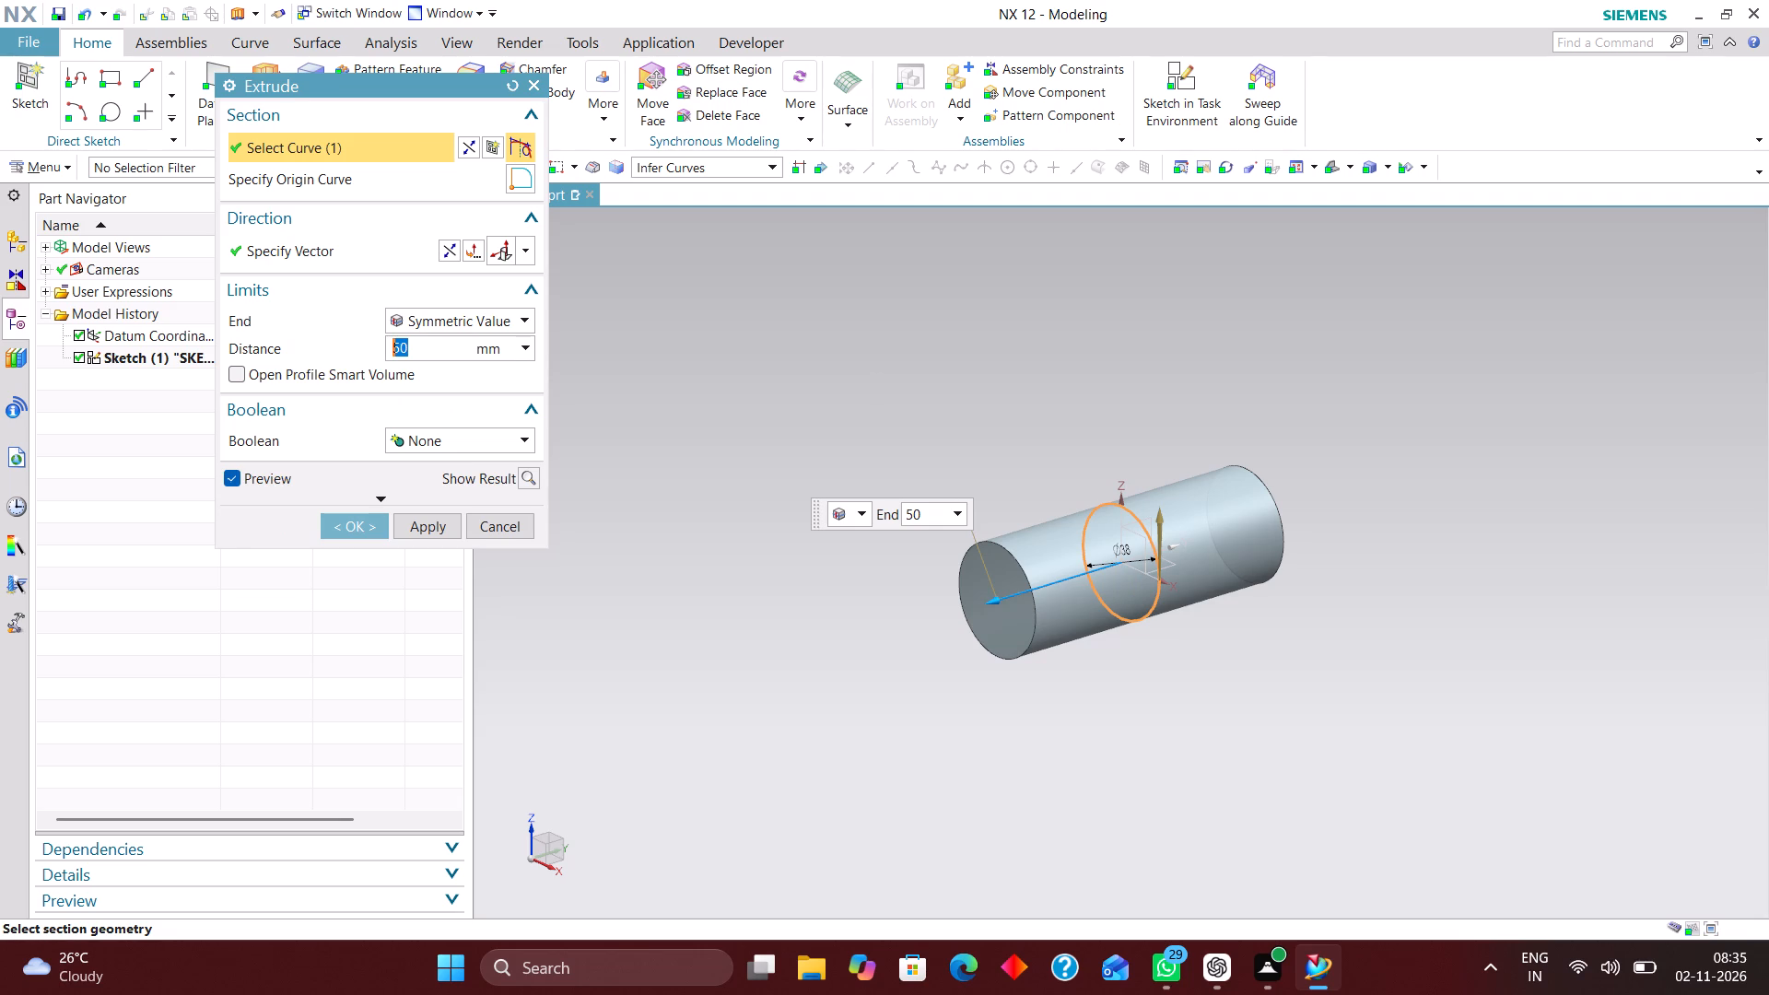
text(52/2)
key(Return)
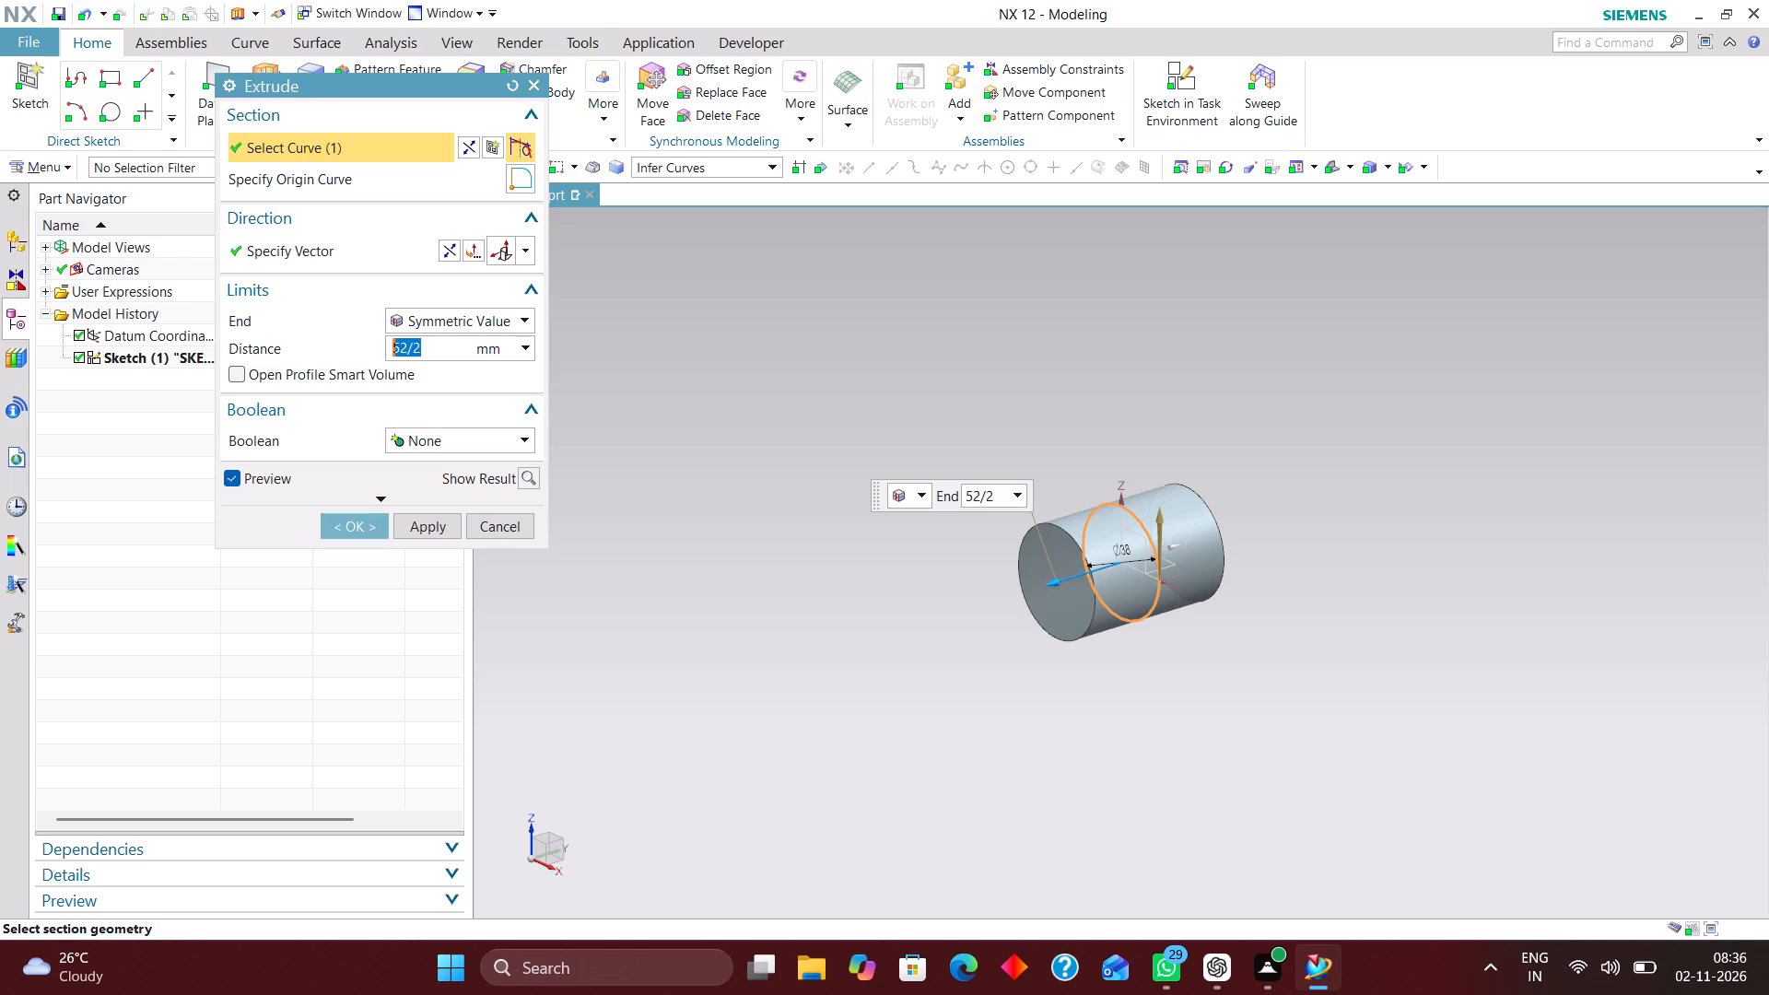
click(357, 522)
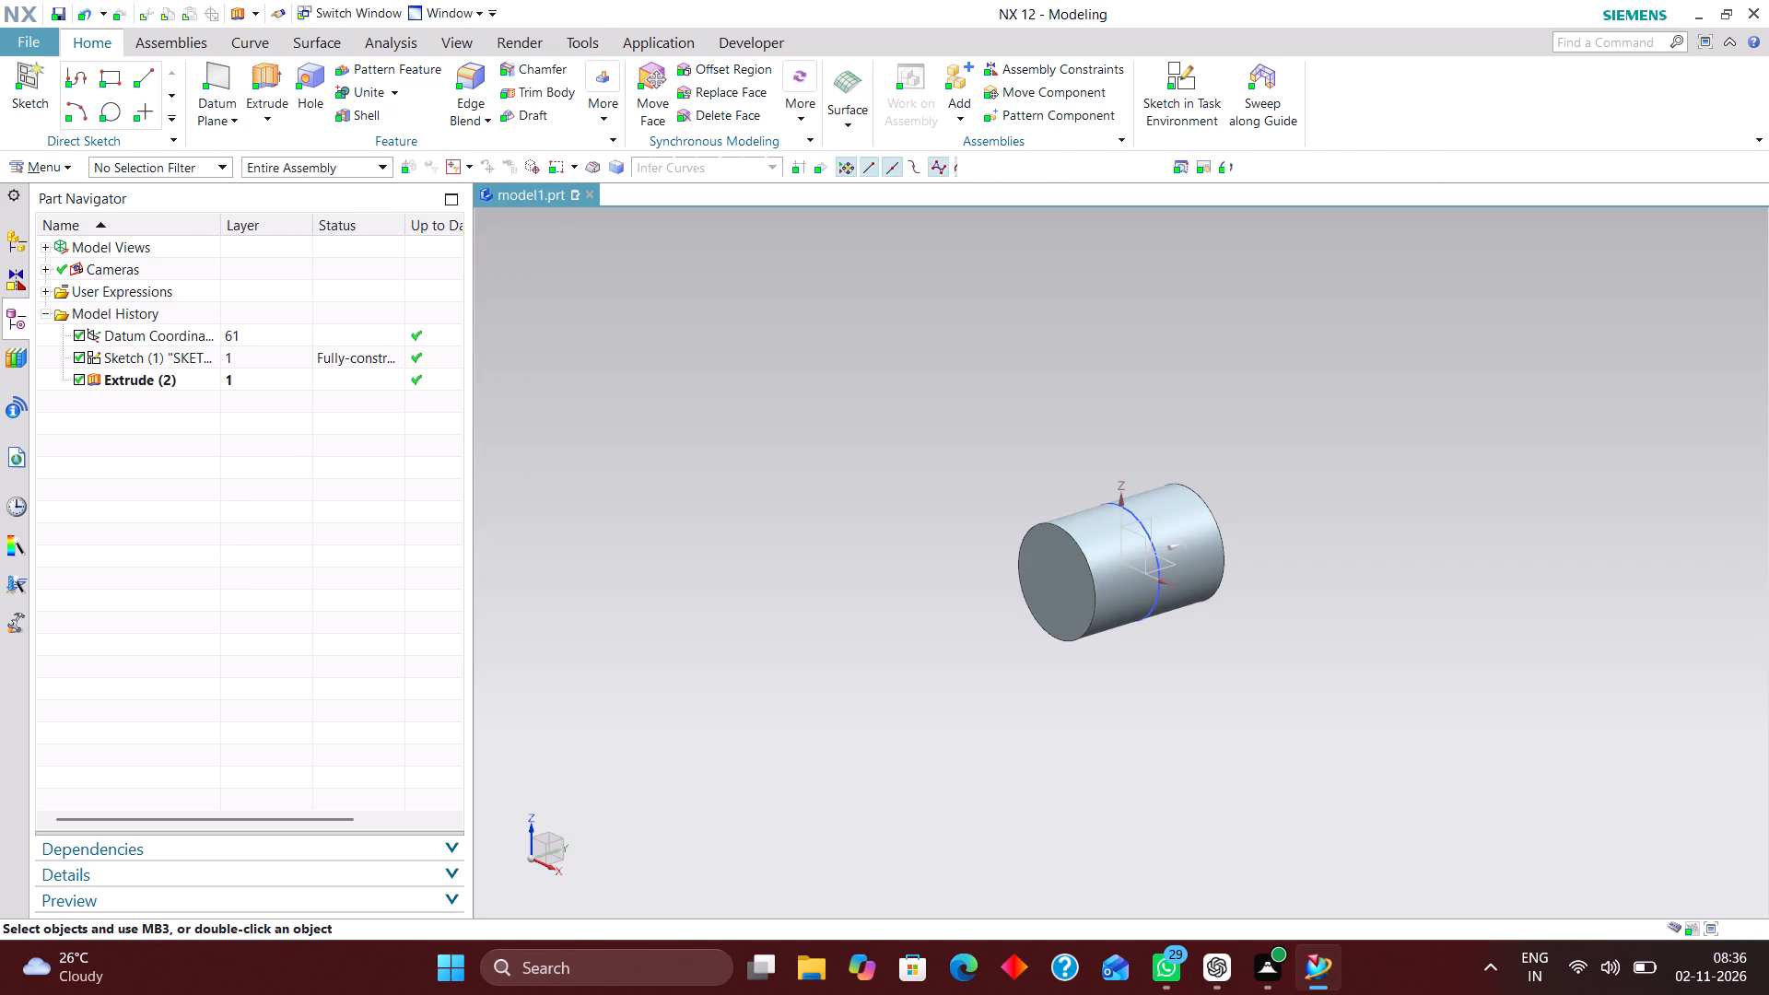
Hide the circle sketch used for the extruded cylinder.
right_drag(1157, 603, 1152, 678)
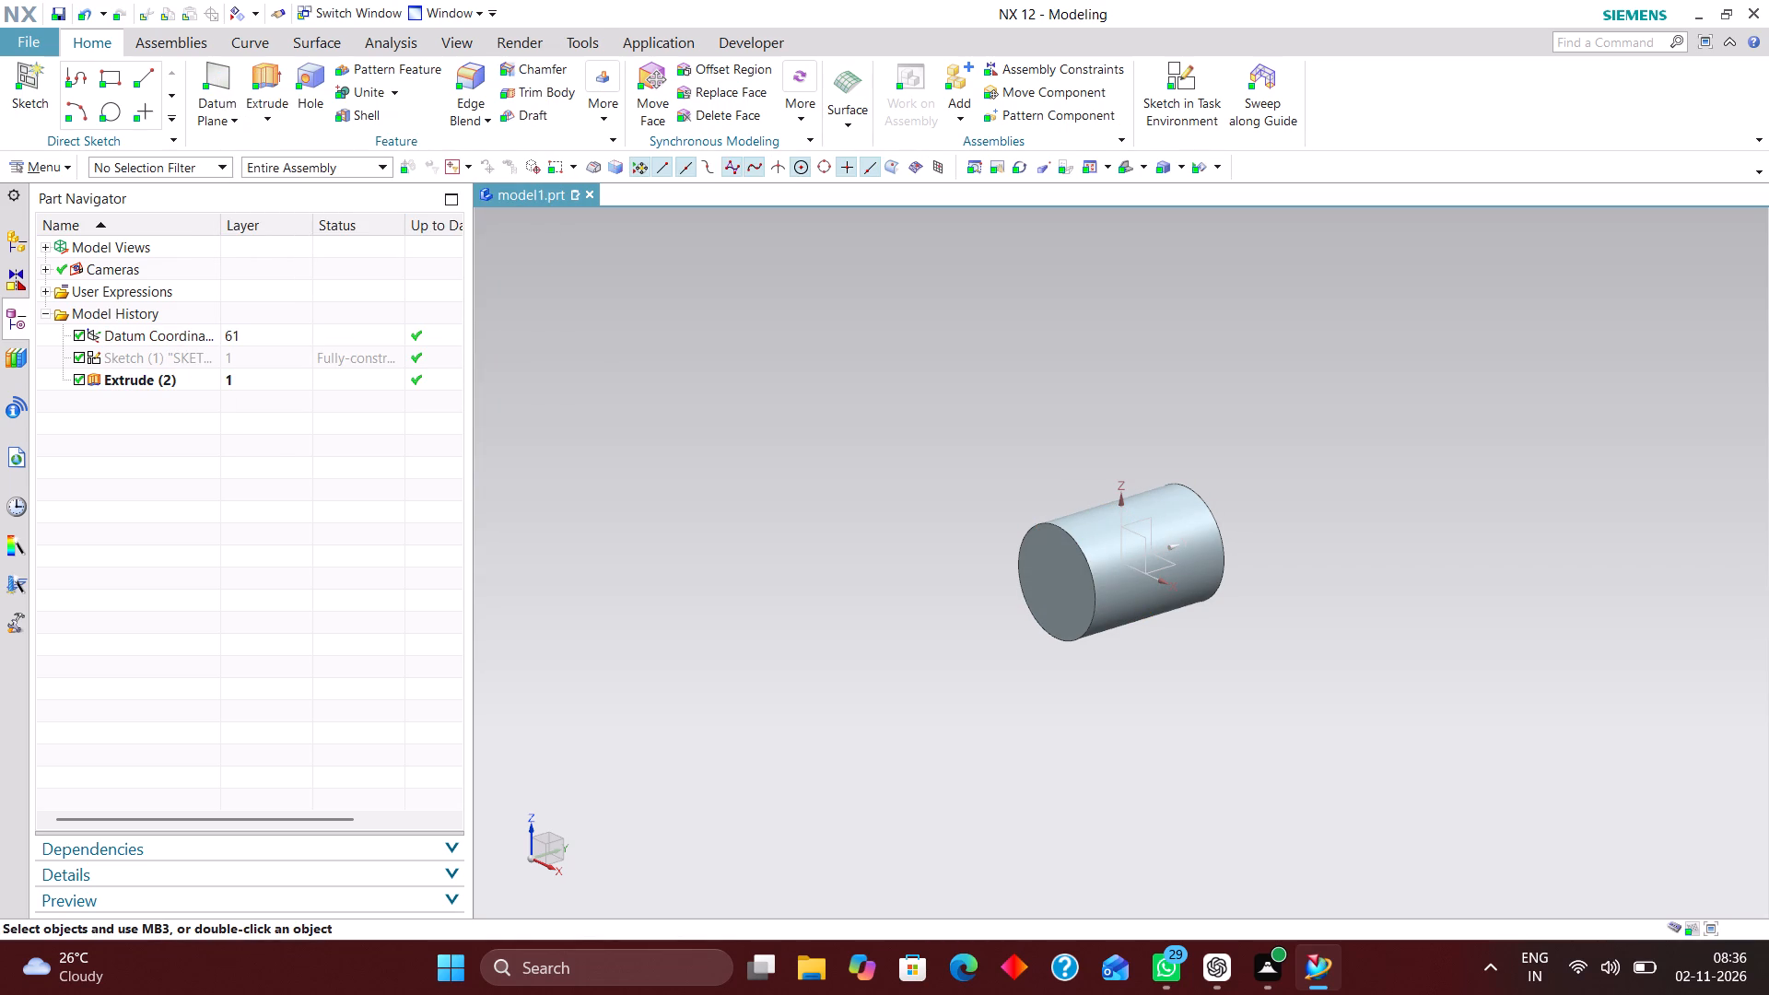
Create a task-environment sketch on the XZ plane through the cylinder's centre.
click(1186, 79)
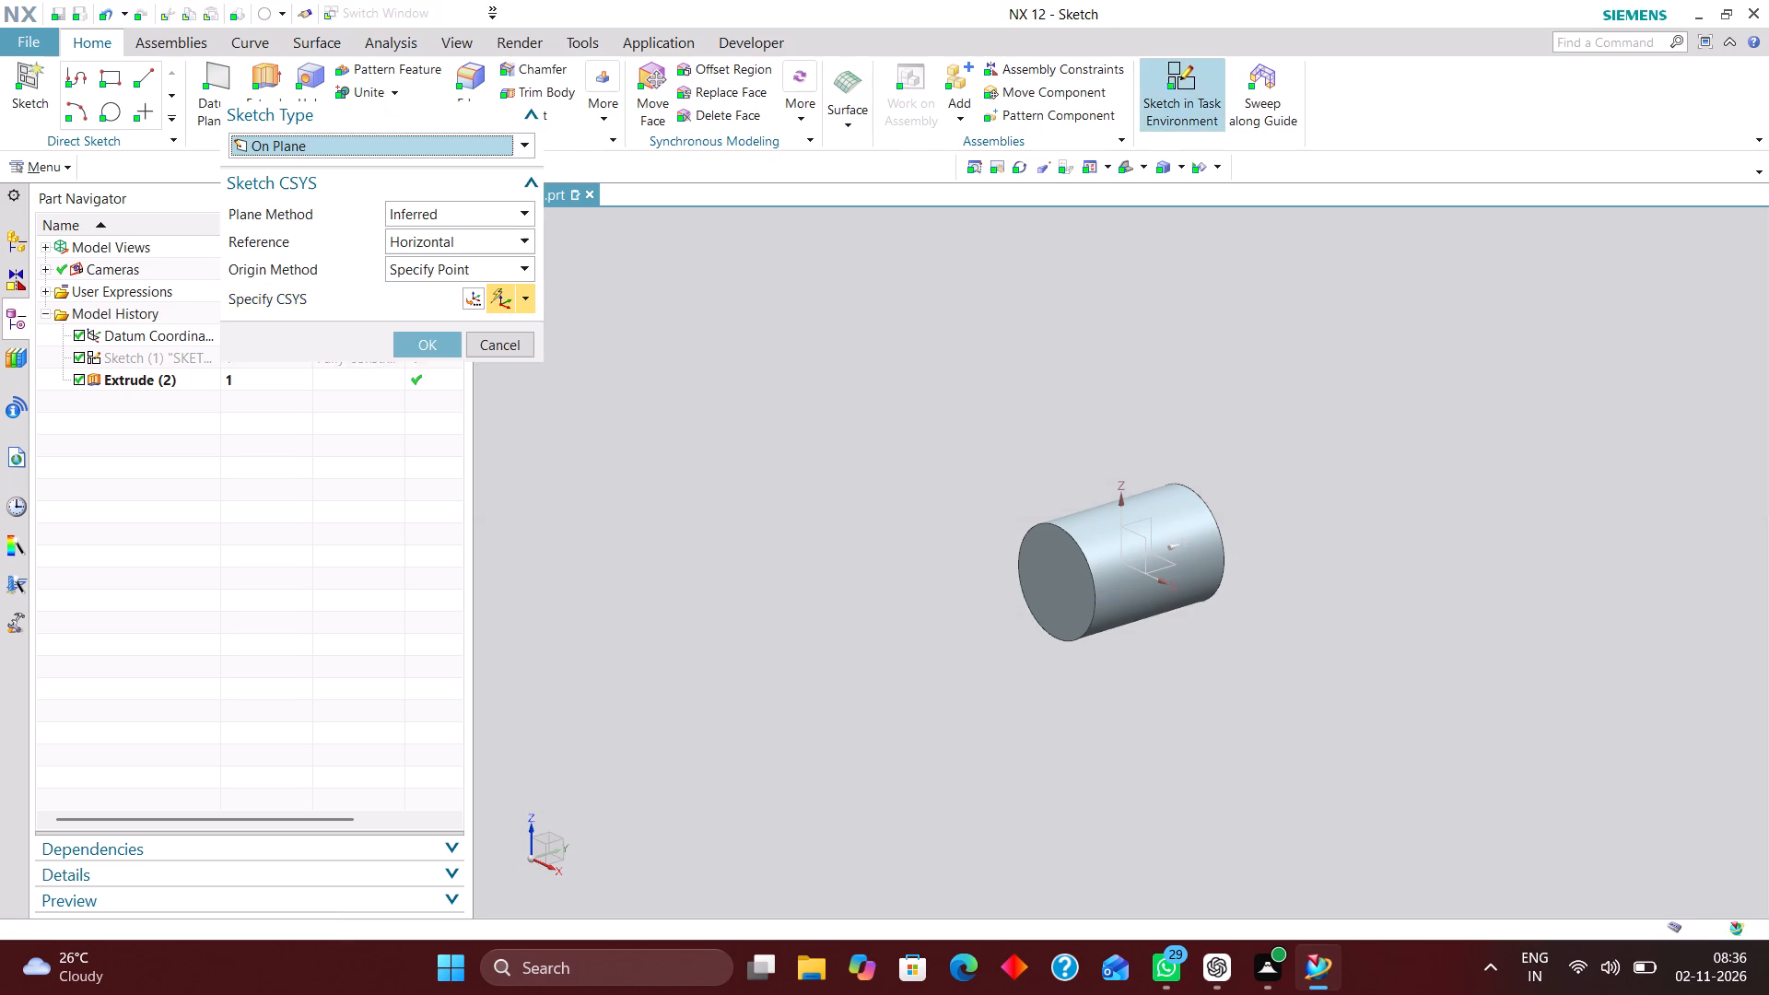
click(1146, 543)
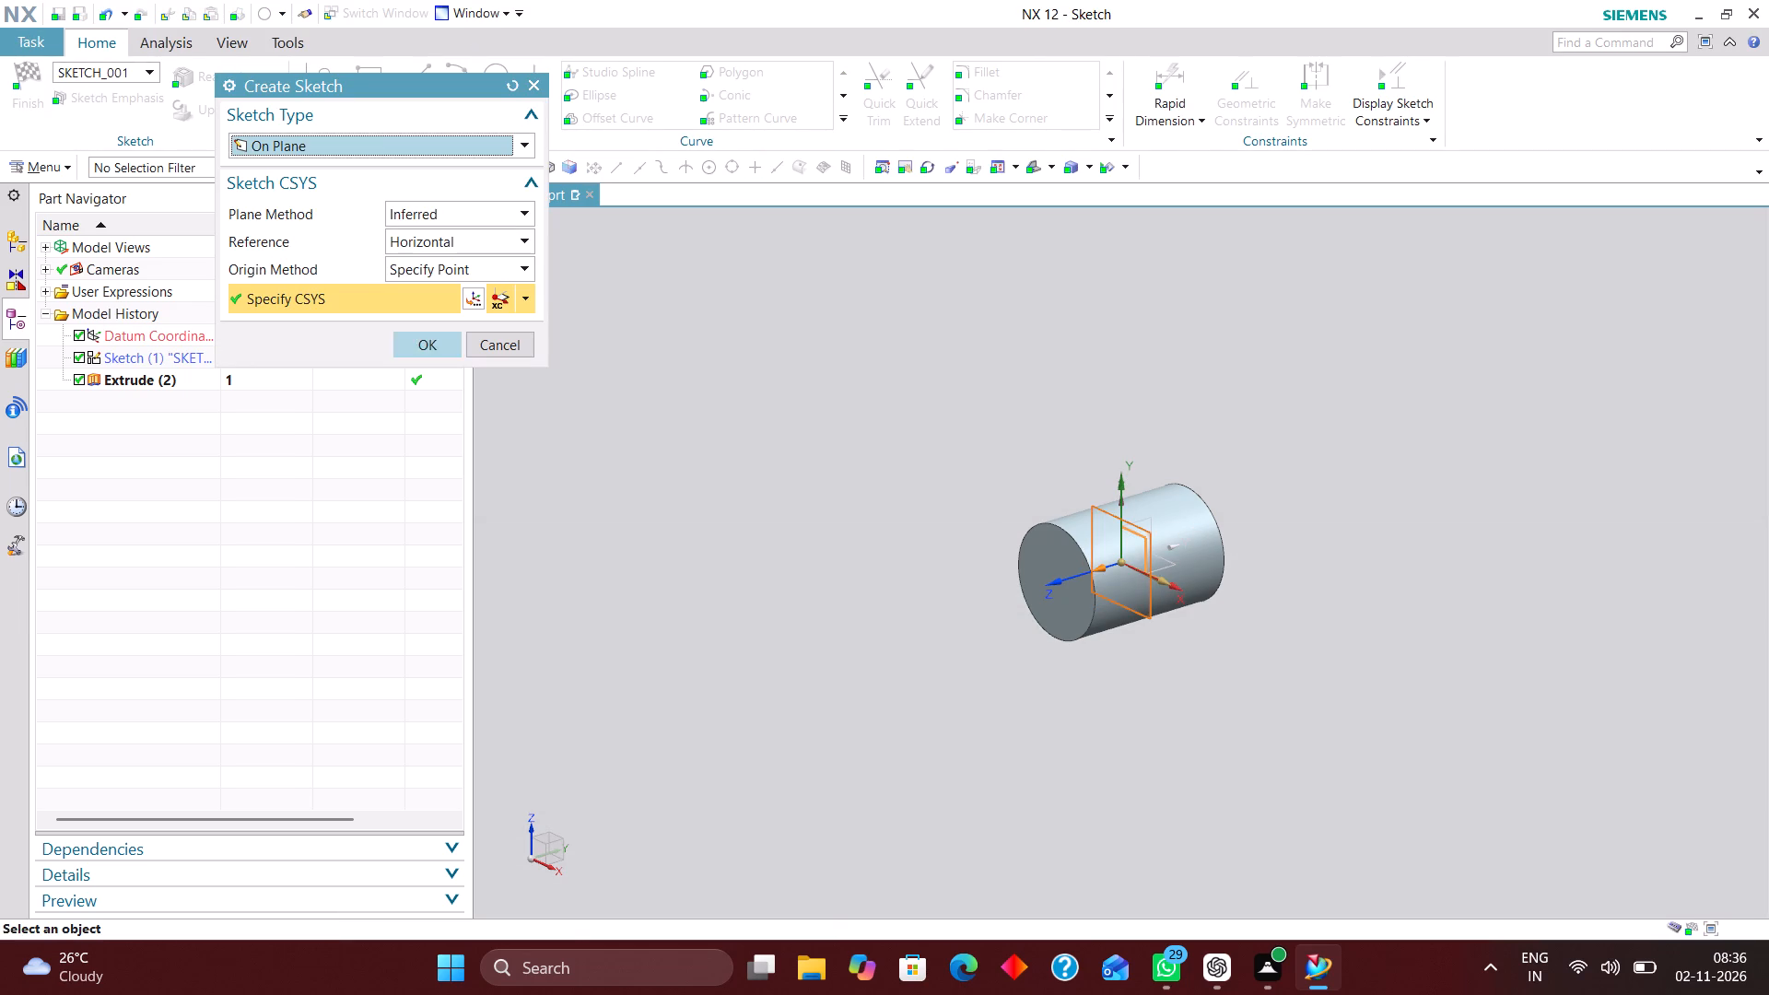
drag(445, 351, 436, 343)
scroll(973, 509, down, 2)
scroll(973, 479, up, 2)
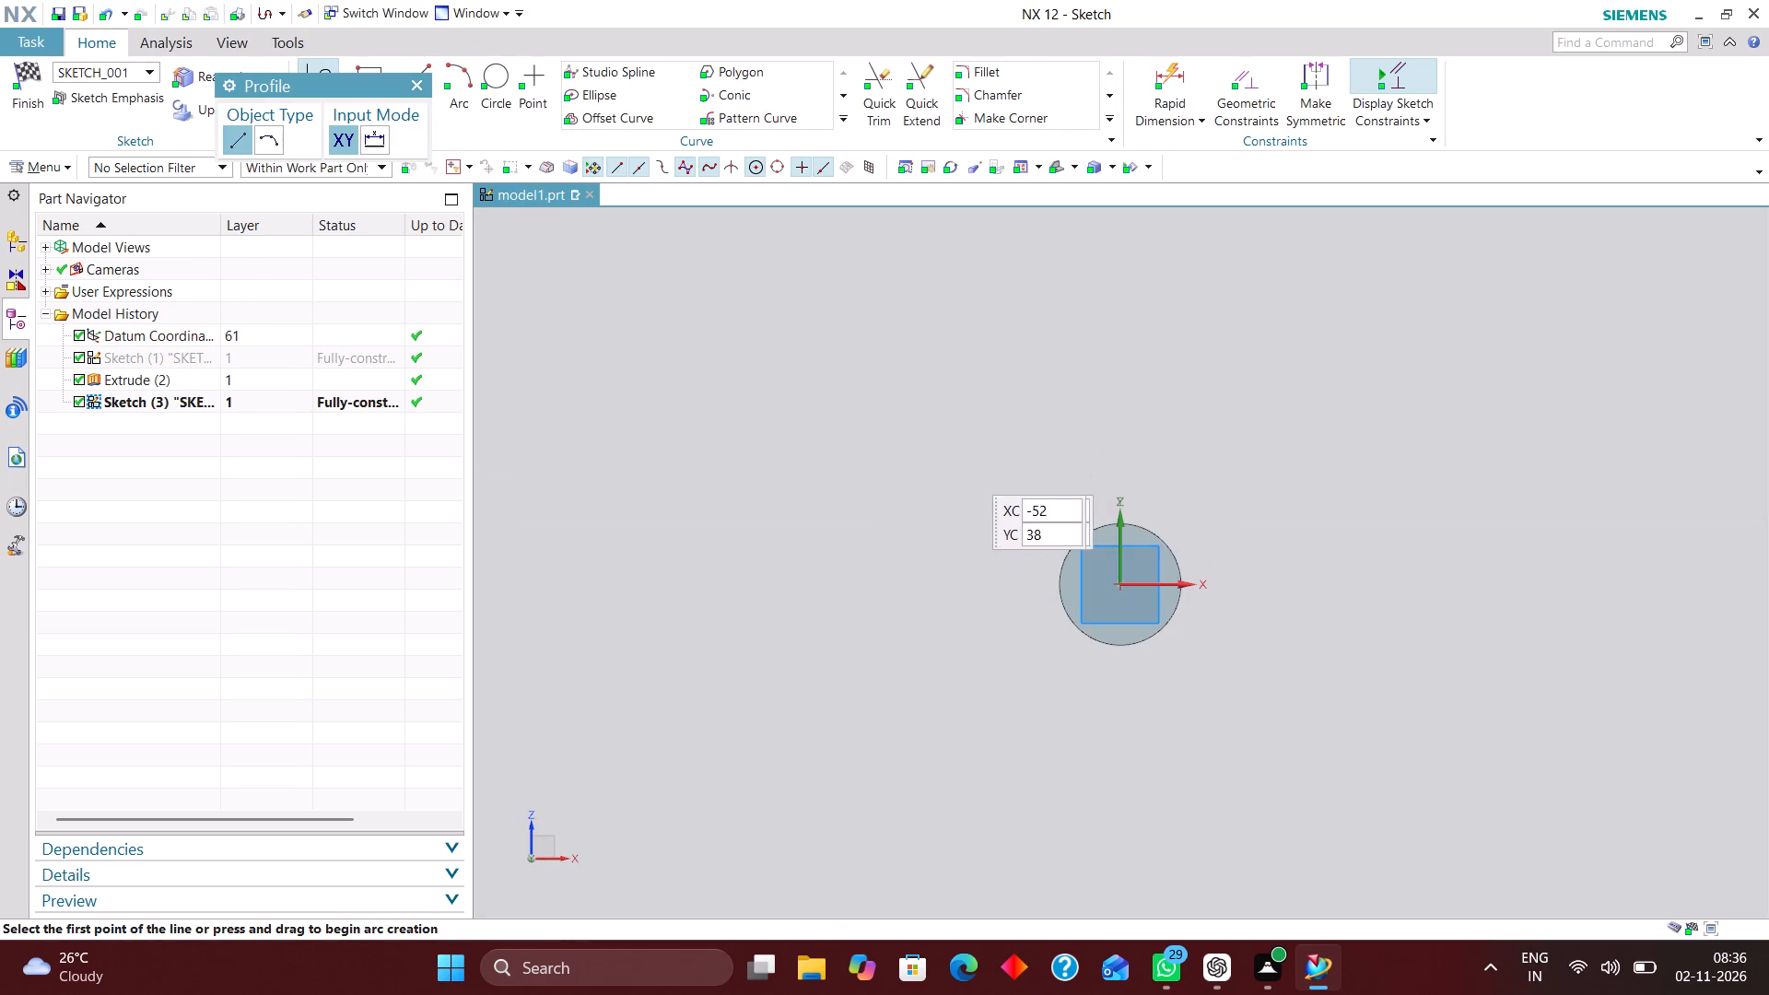
Draw a closed L-shaped line profile ending inside the cylinder, about 92 mm along the bottom, 114 mm tall and 15 mm across the top.
drag(339, 91, 347, 202)
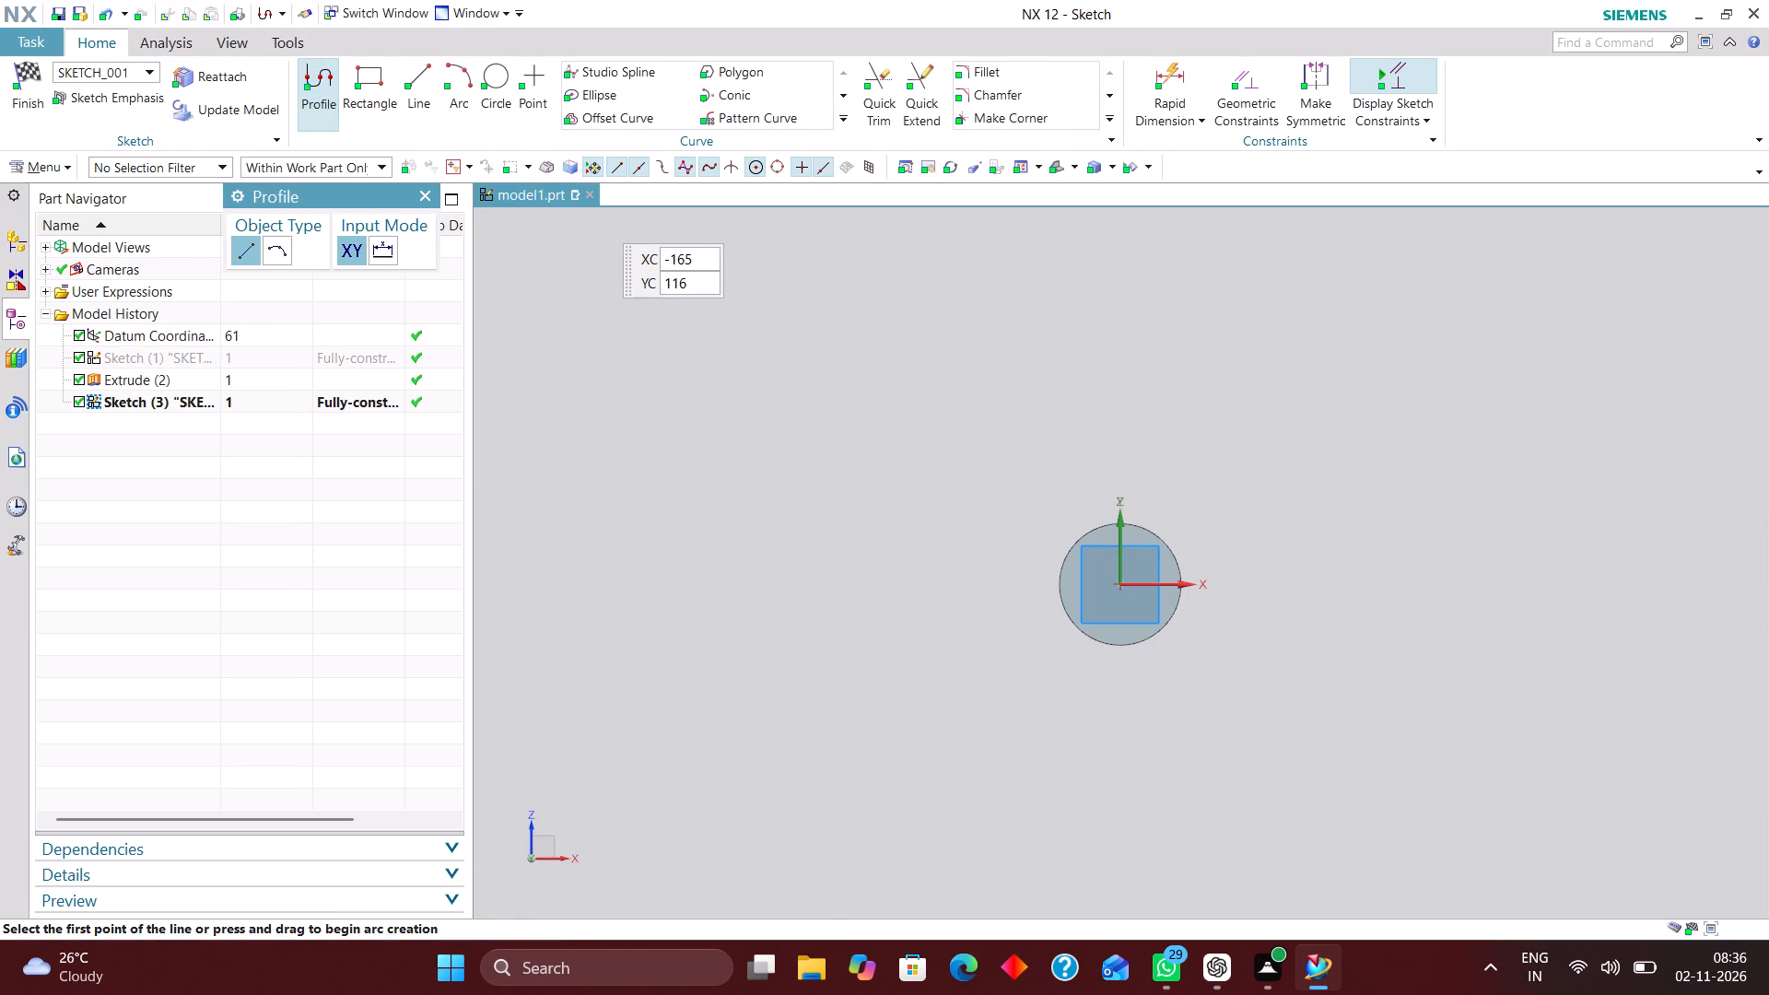
click(412, 66)
click(838, 324)
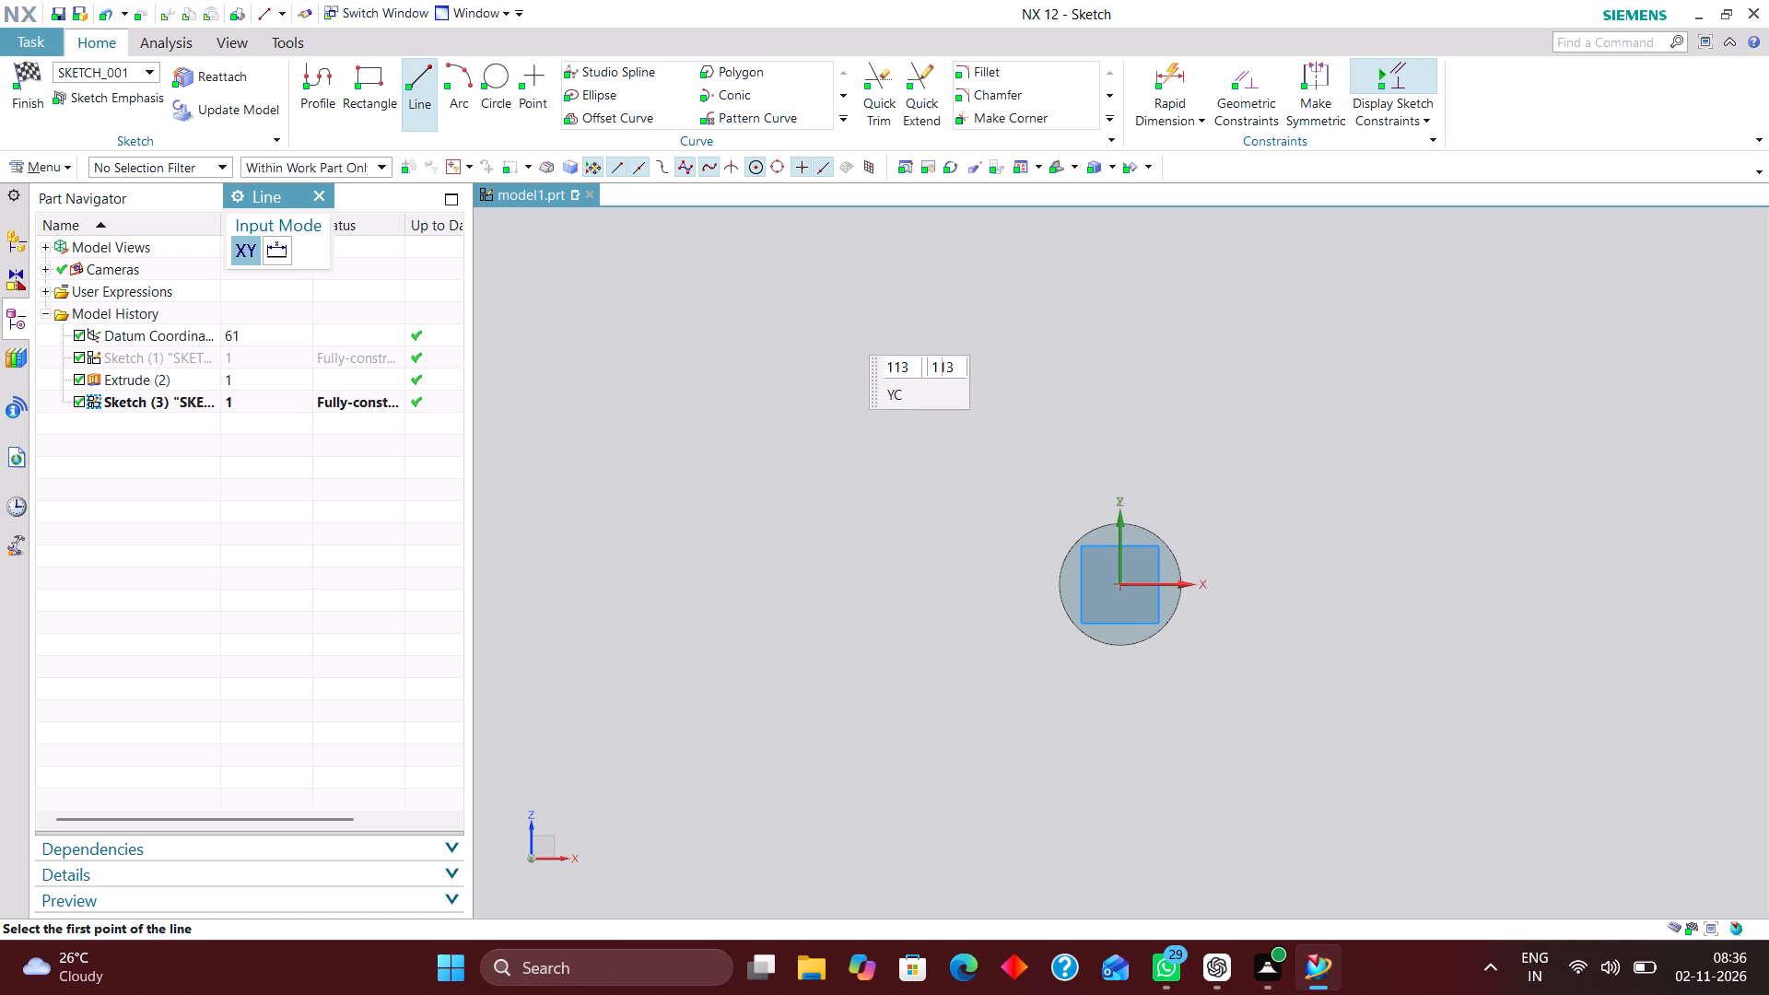
click(849, 581)
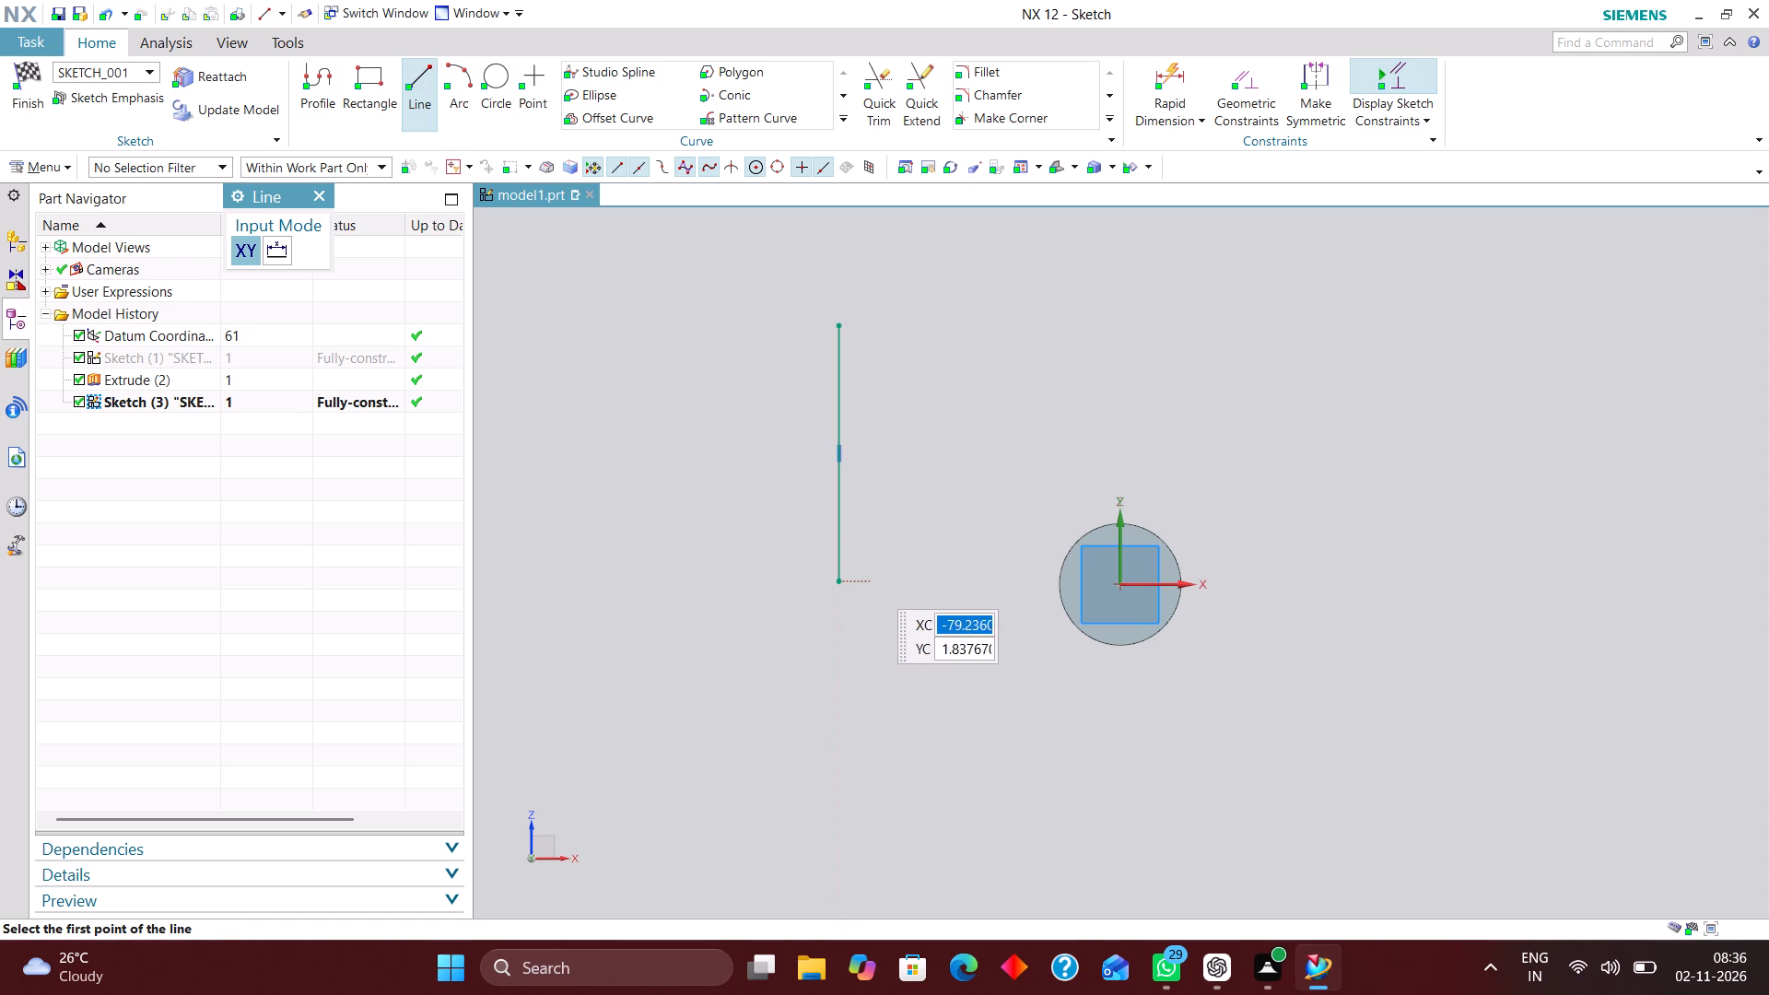
click(837, 584)
click(1084, 588)
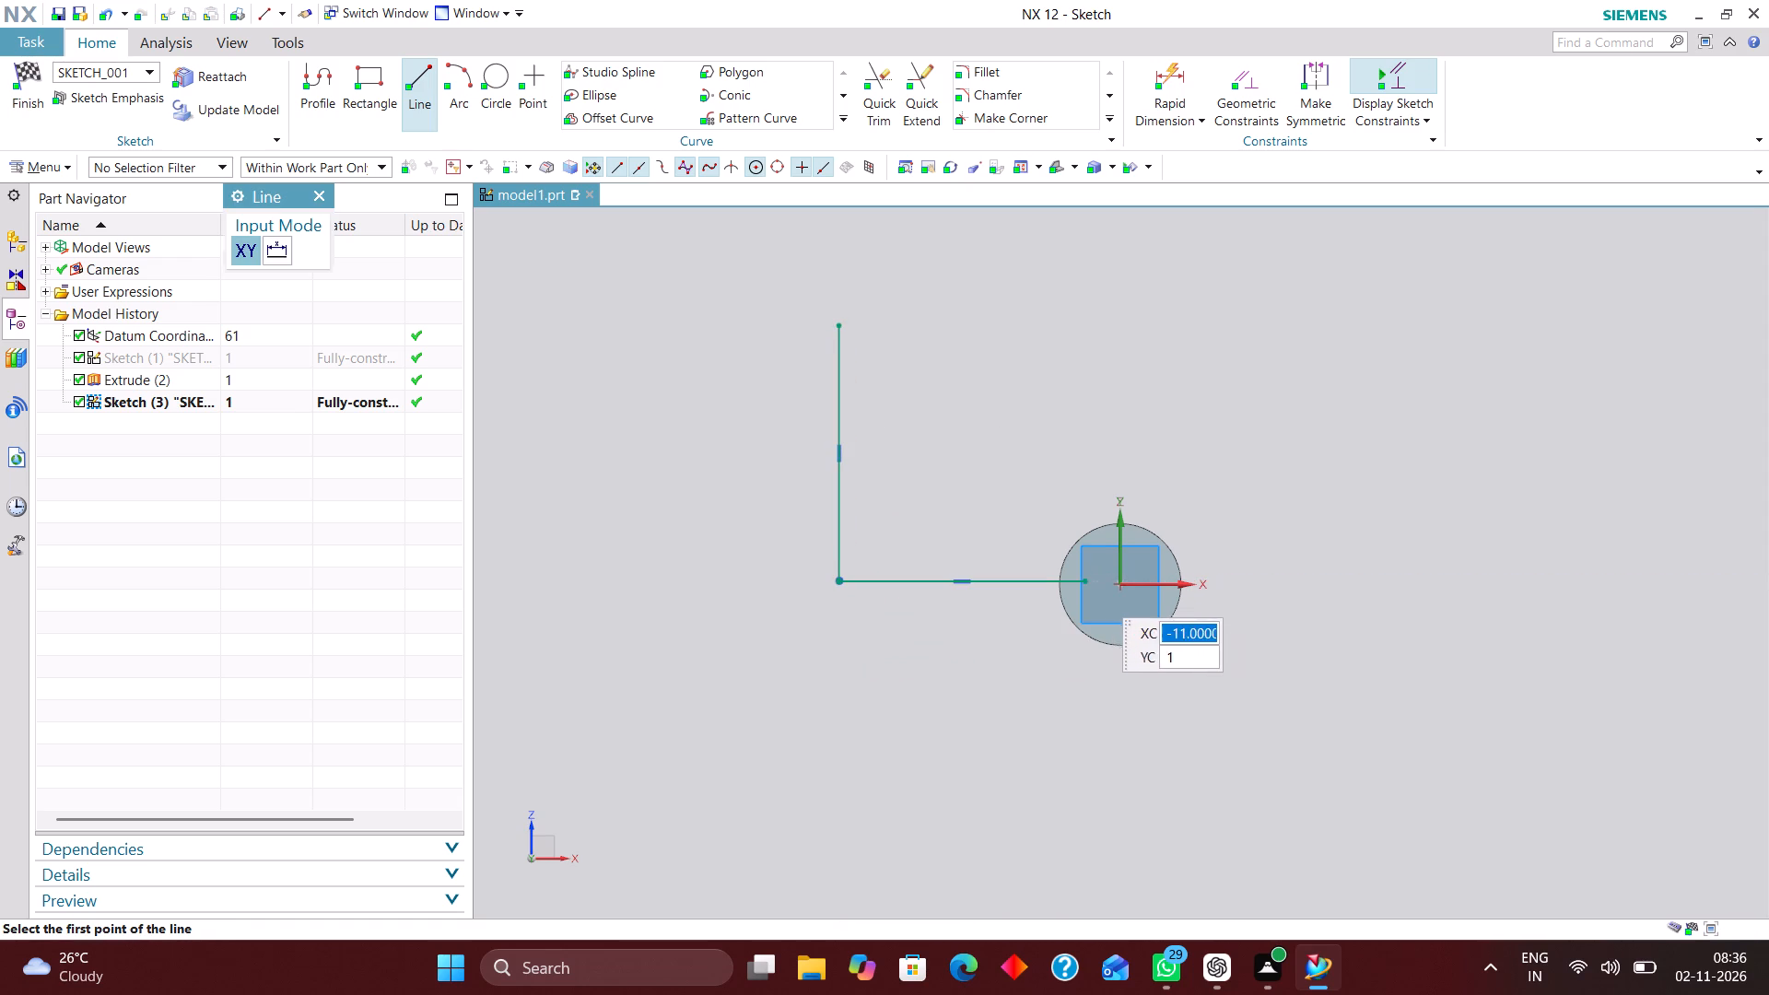
click(1086, 579)
click(1089, 691)
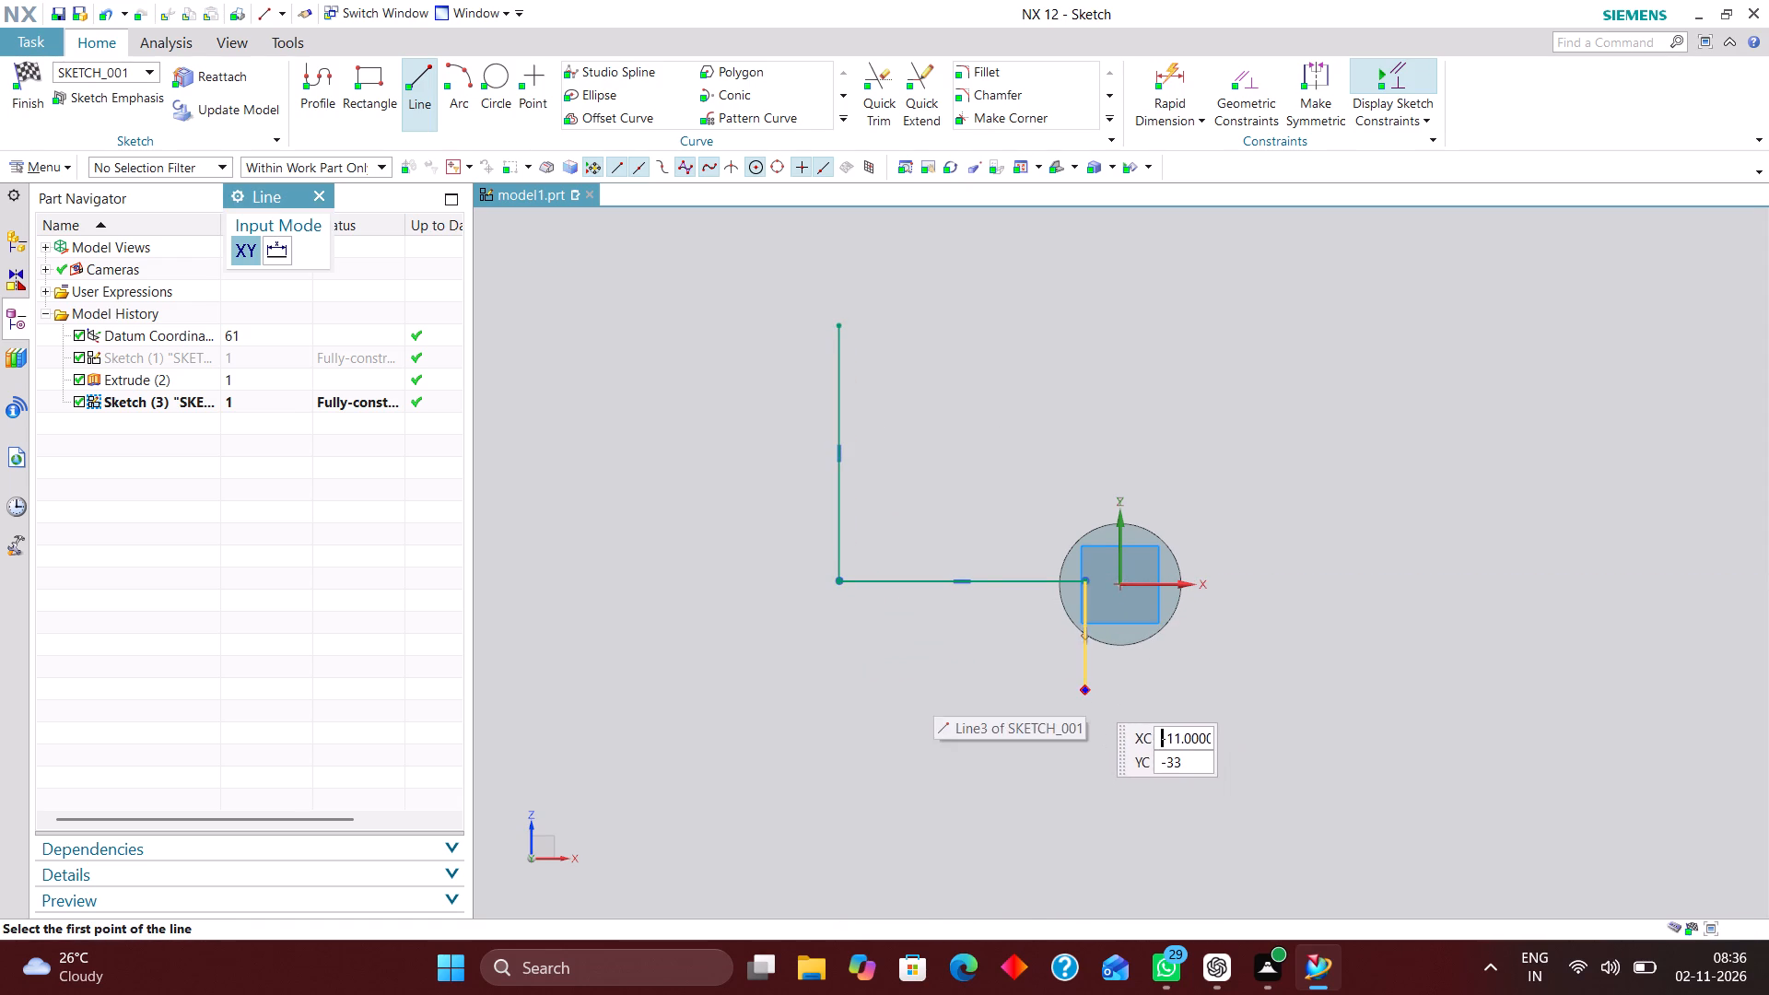
click(1086, 691)
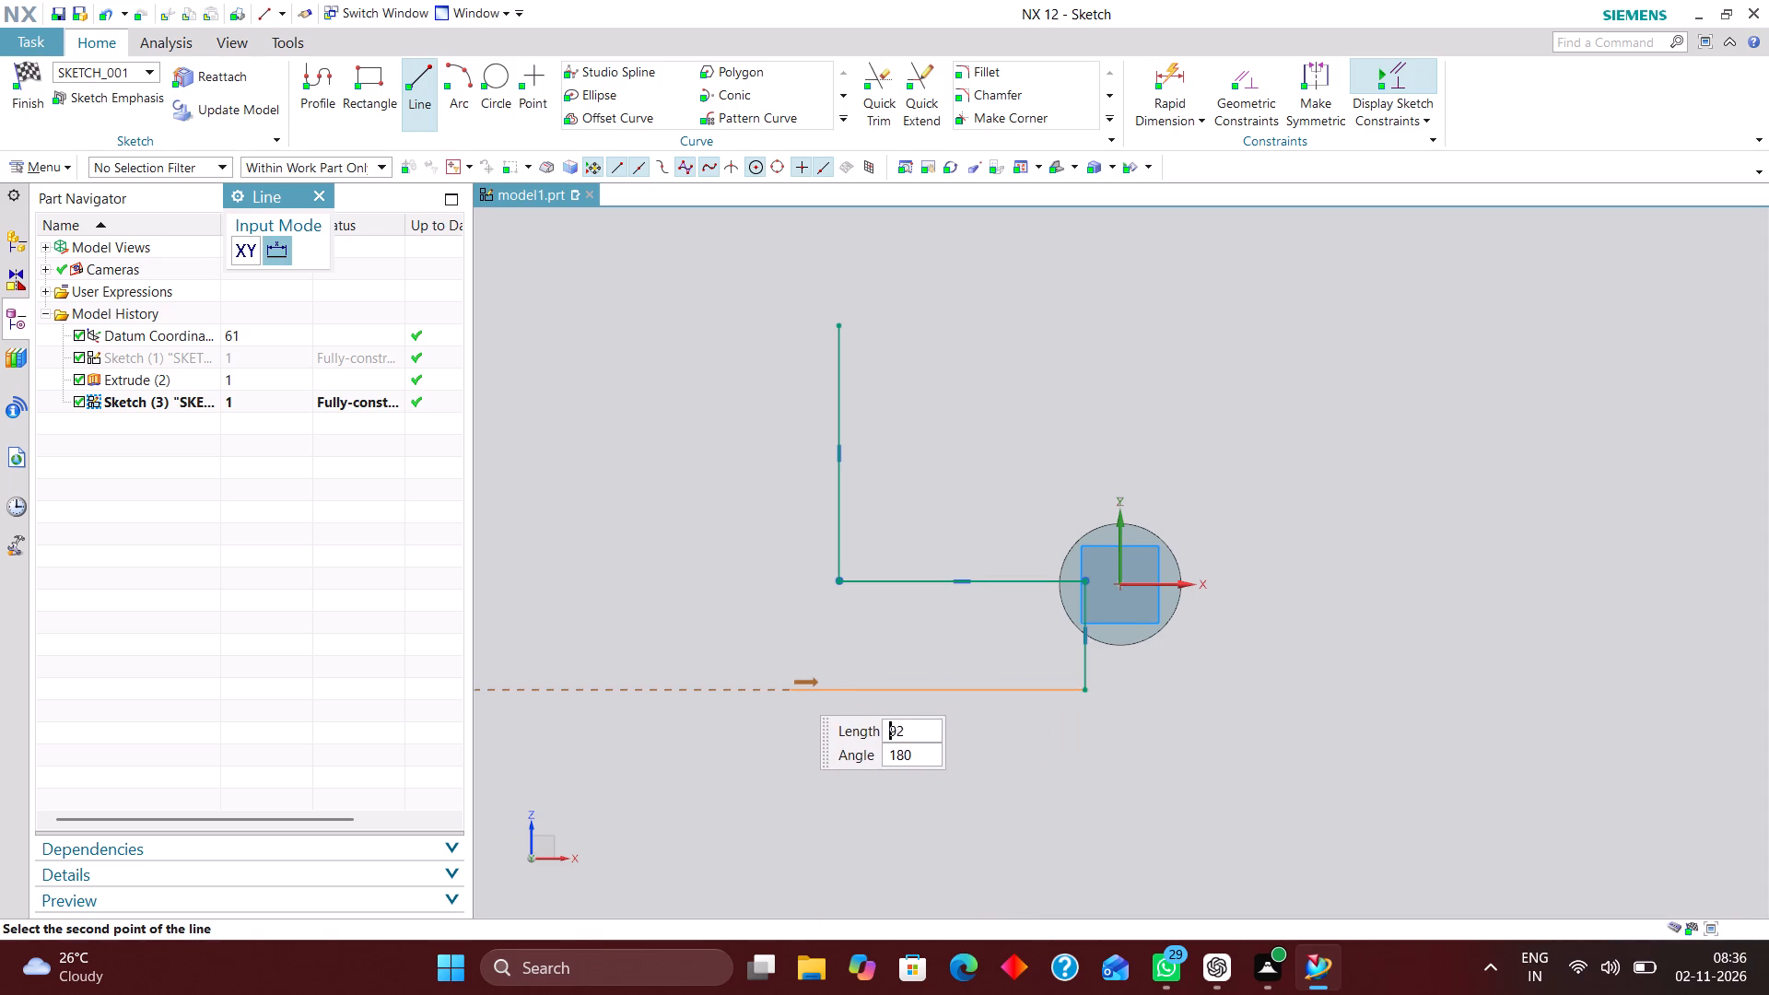
click(790, 685)
click(788, 691)
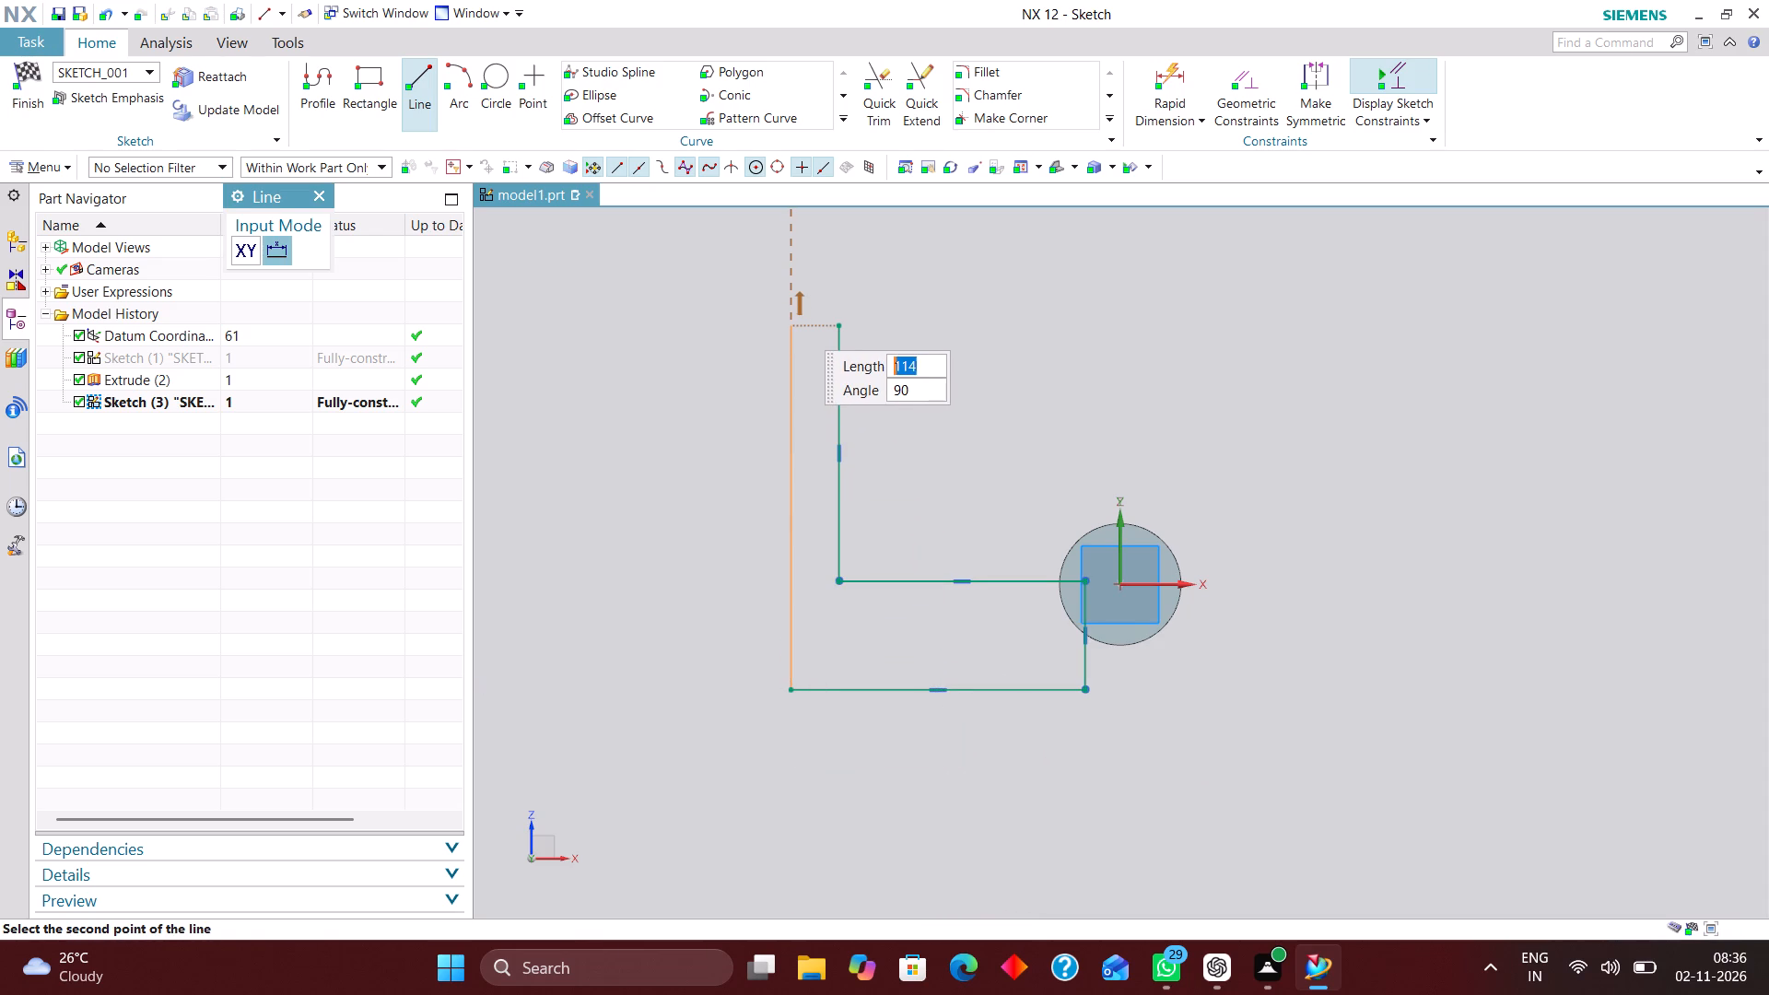
click(794, 323)
click(791, 321)
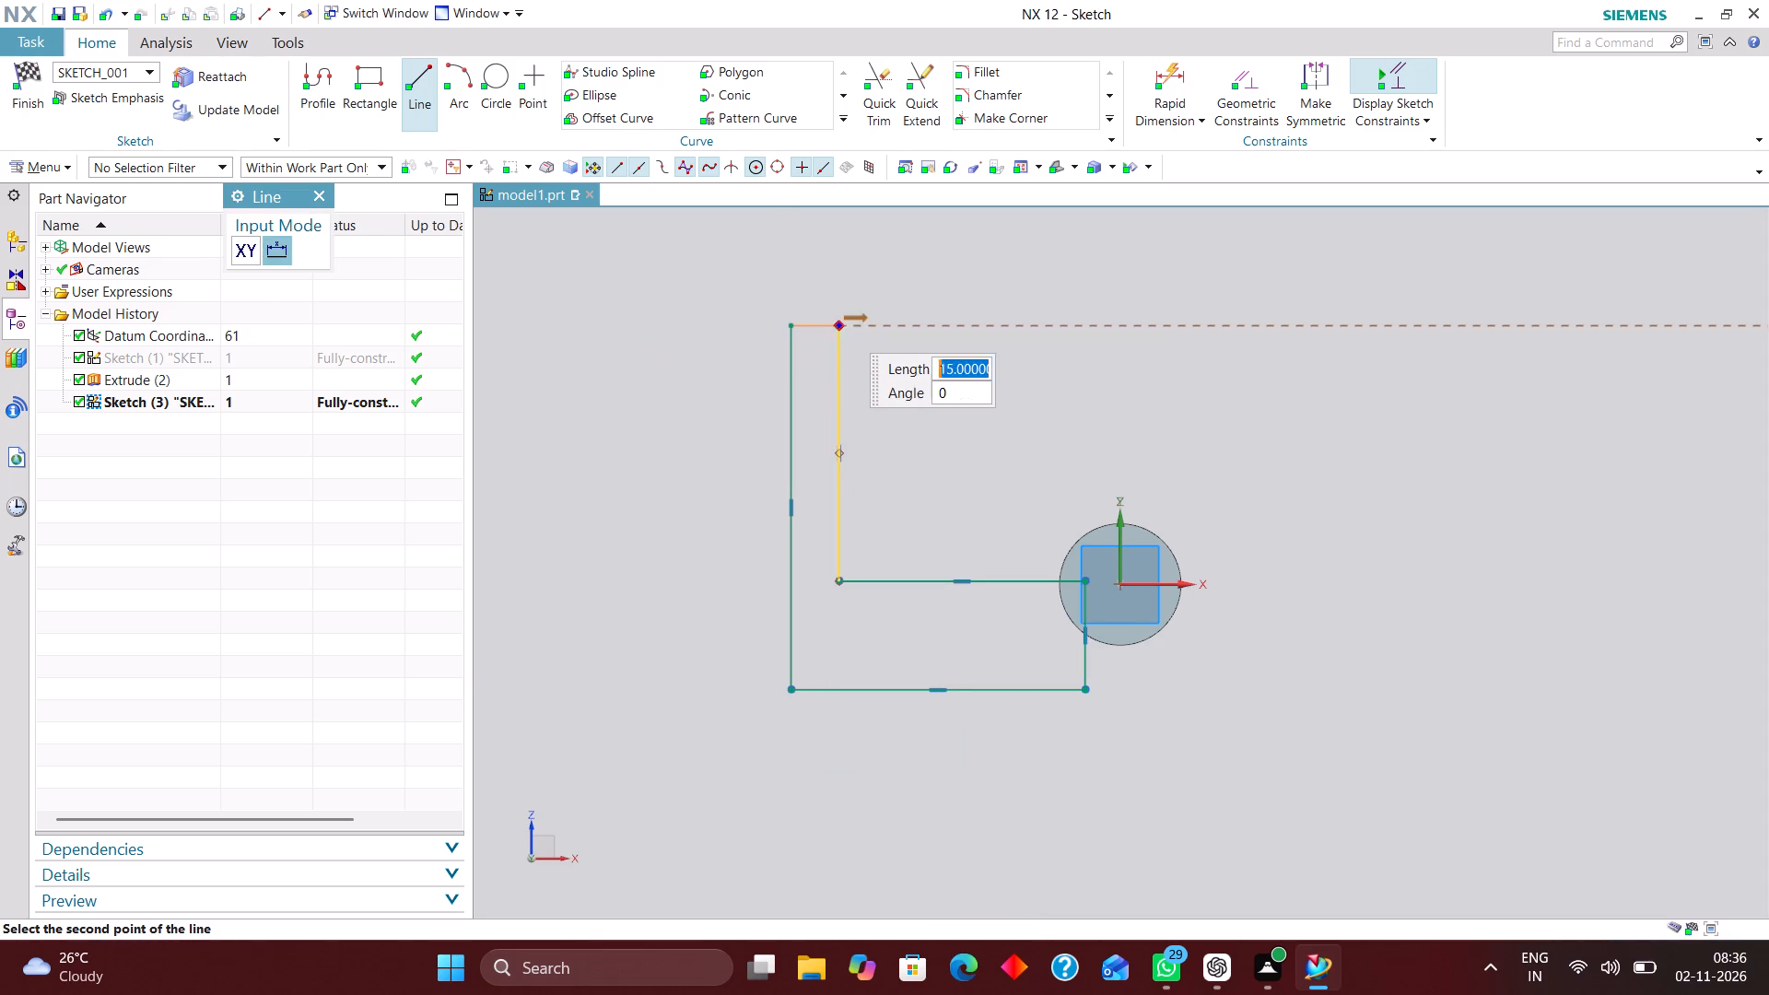
click(839, 322)
click(318, 191)
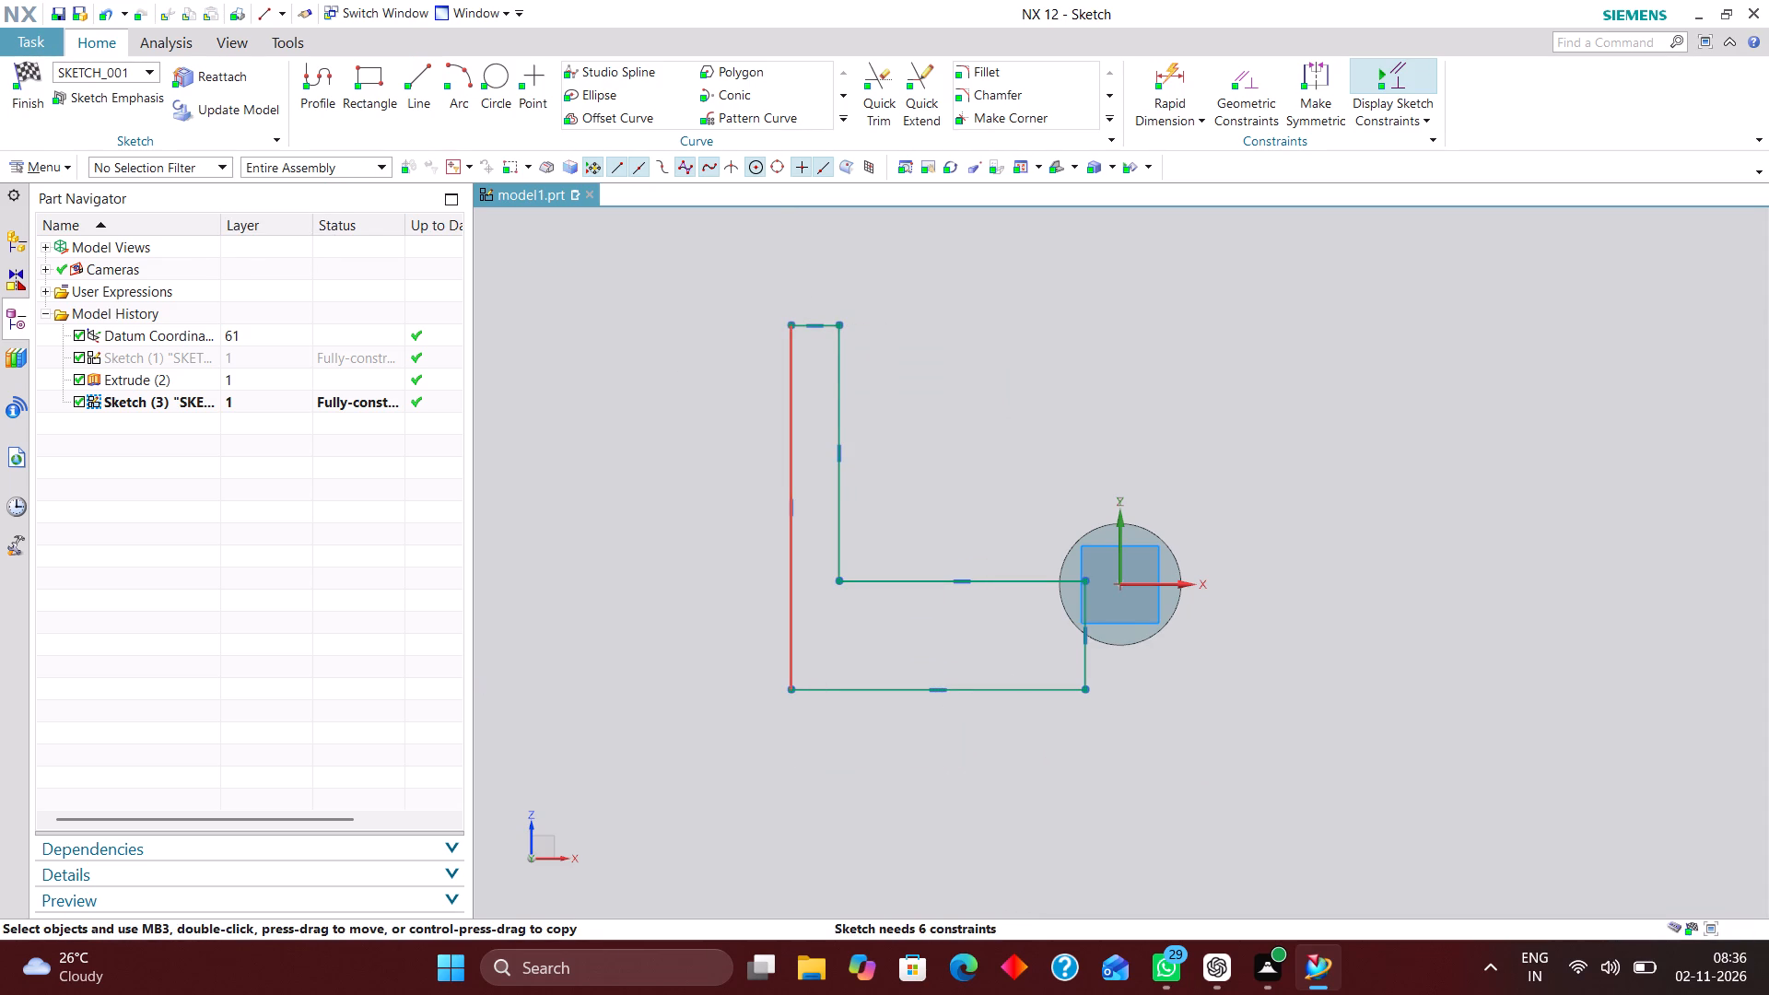
Reshape the L profile by widening the vertical leg and moving the horizontal leg's edges near the cylinder's upper and lower extents.
drag(793, 582, 737, 549)
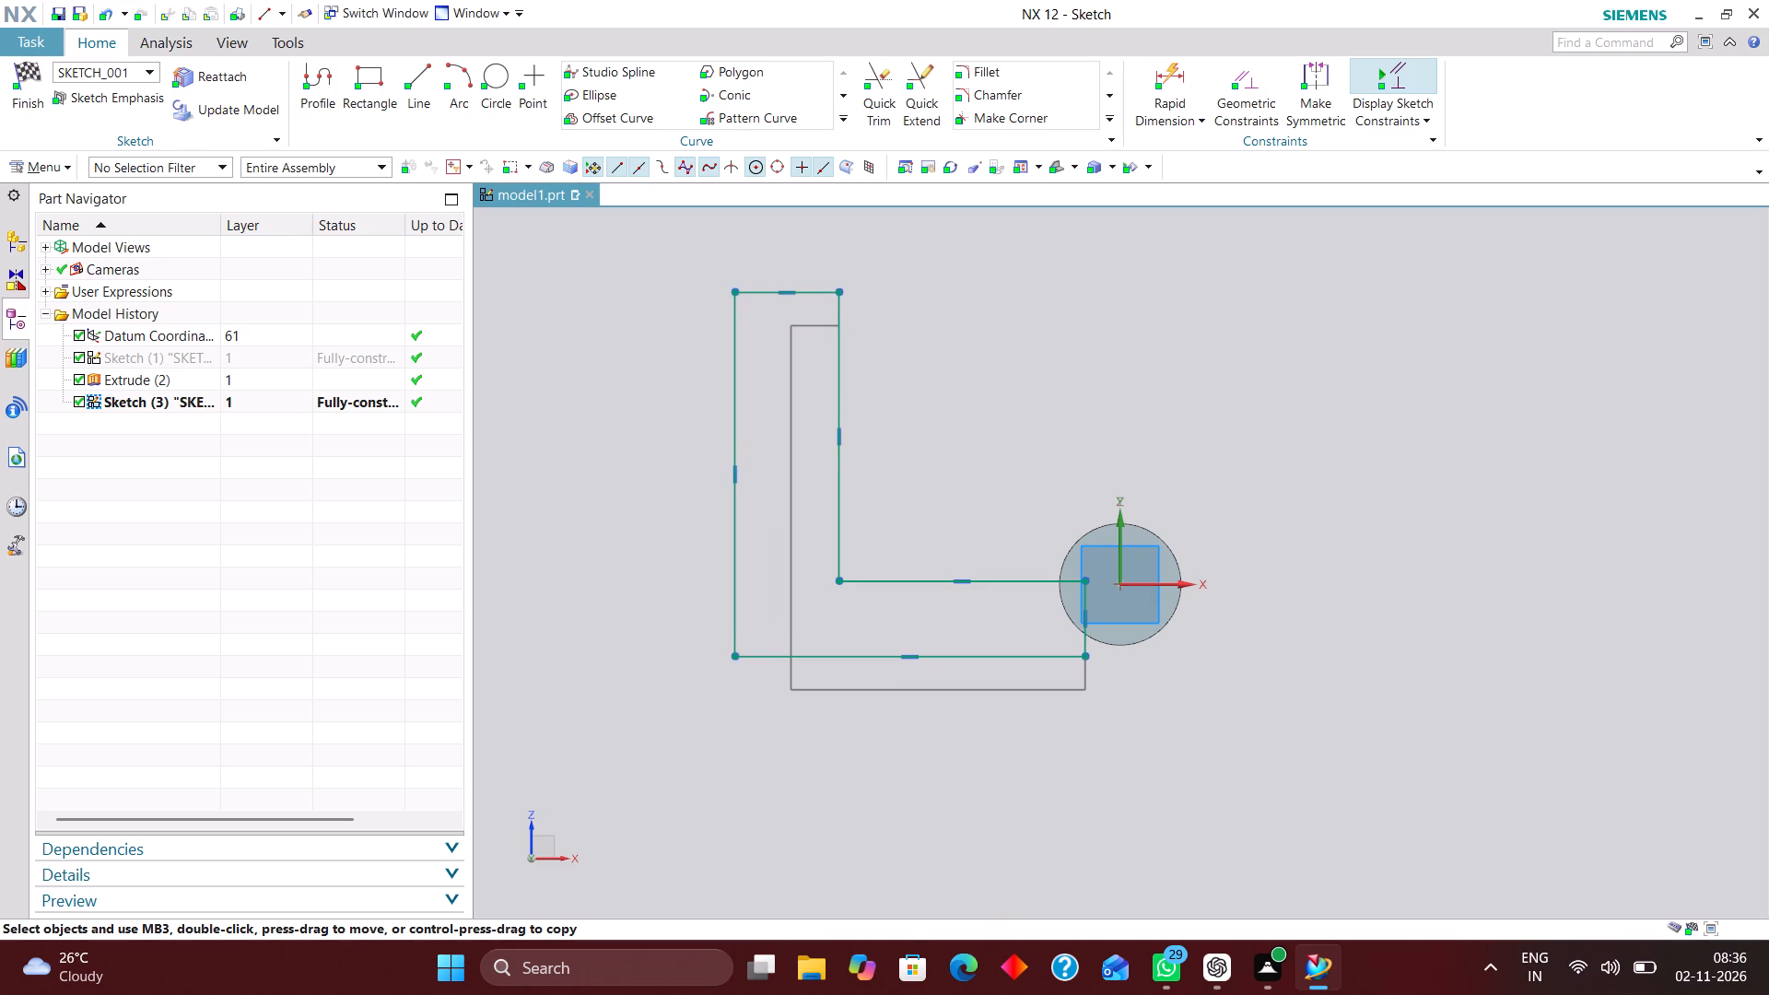
drag(737, 549, 737, 550)
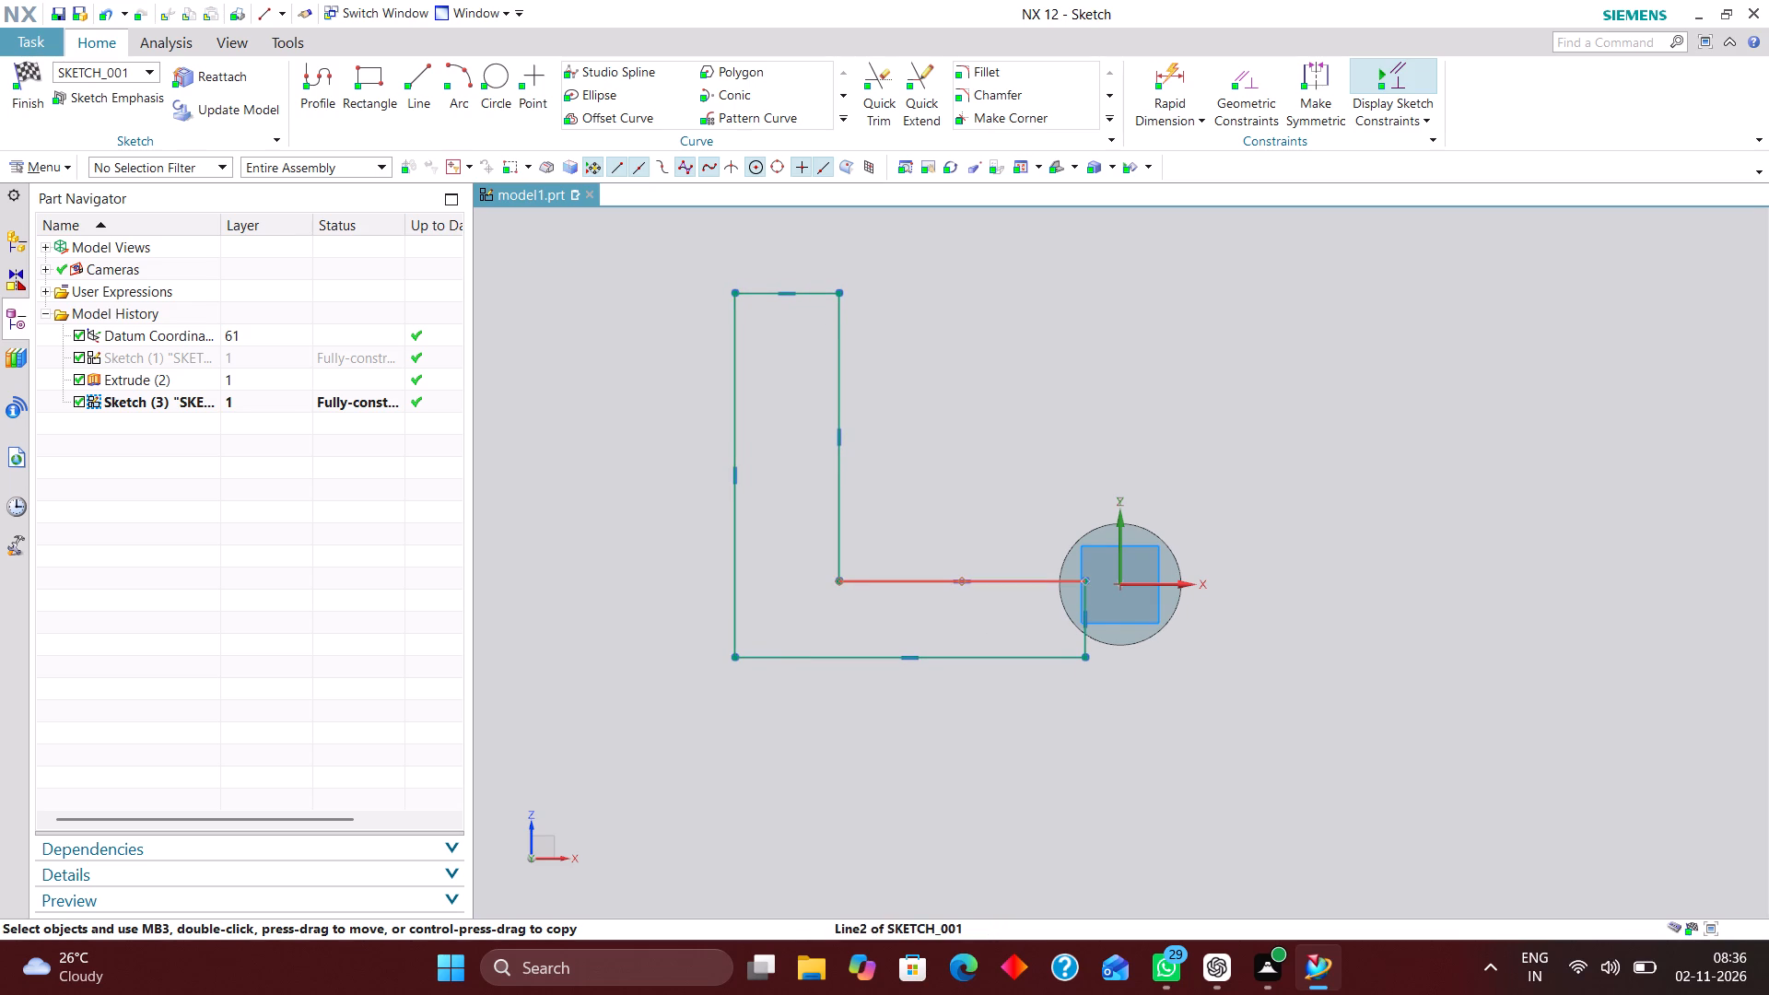
drag(998, 583, 988, 526)
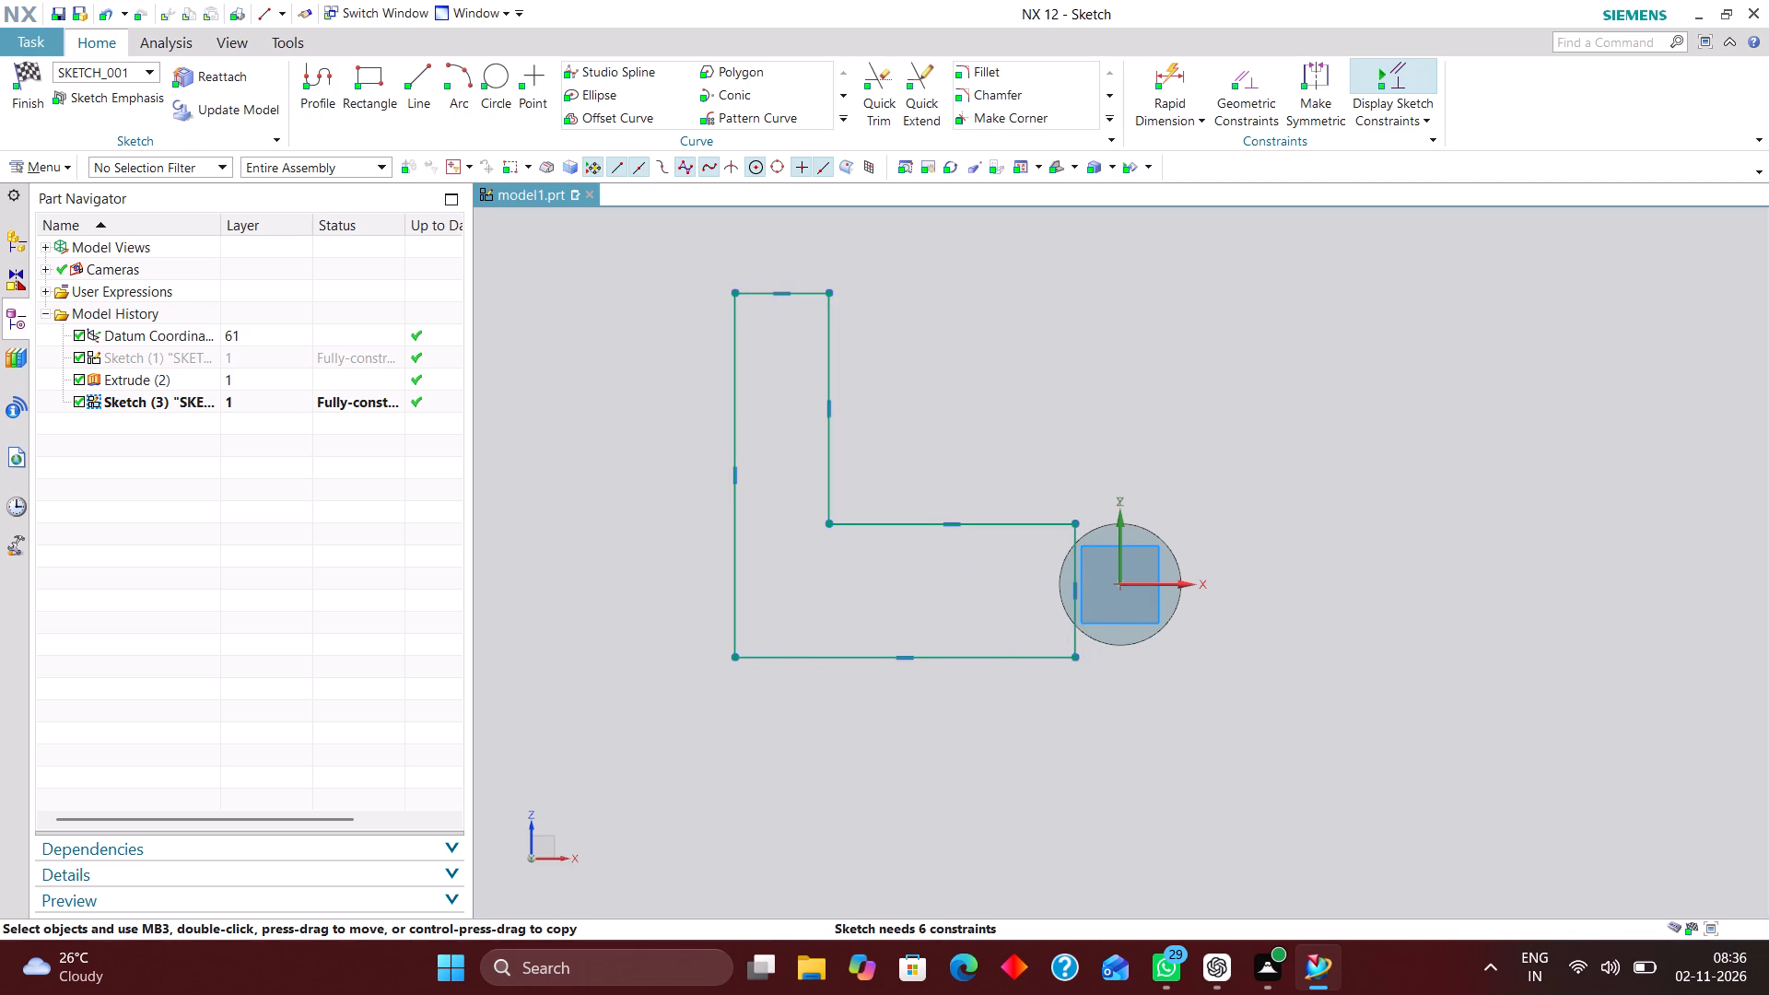
drag(996, 657, 994, 635)
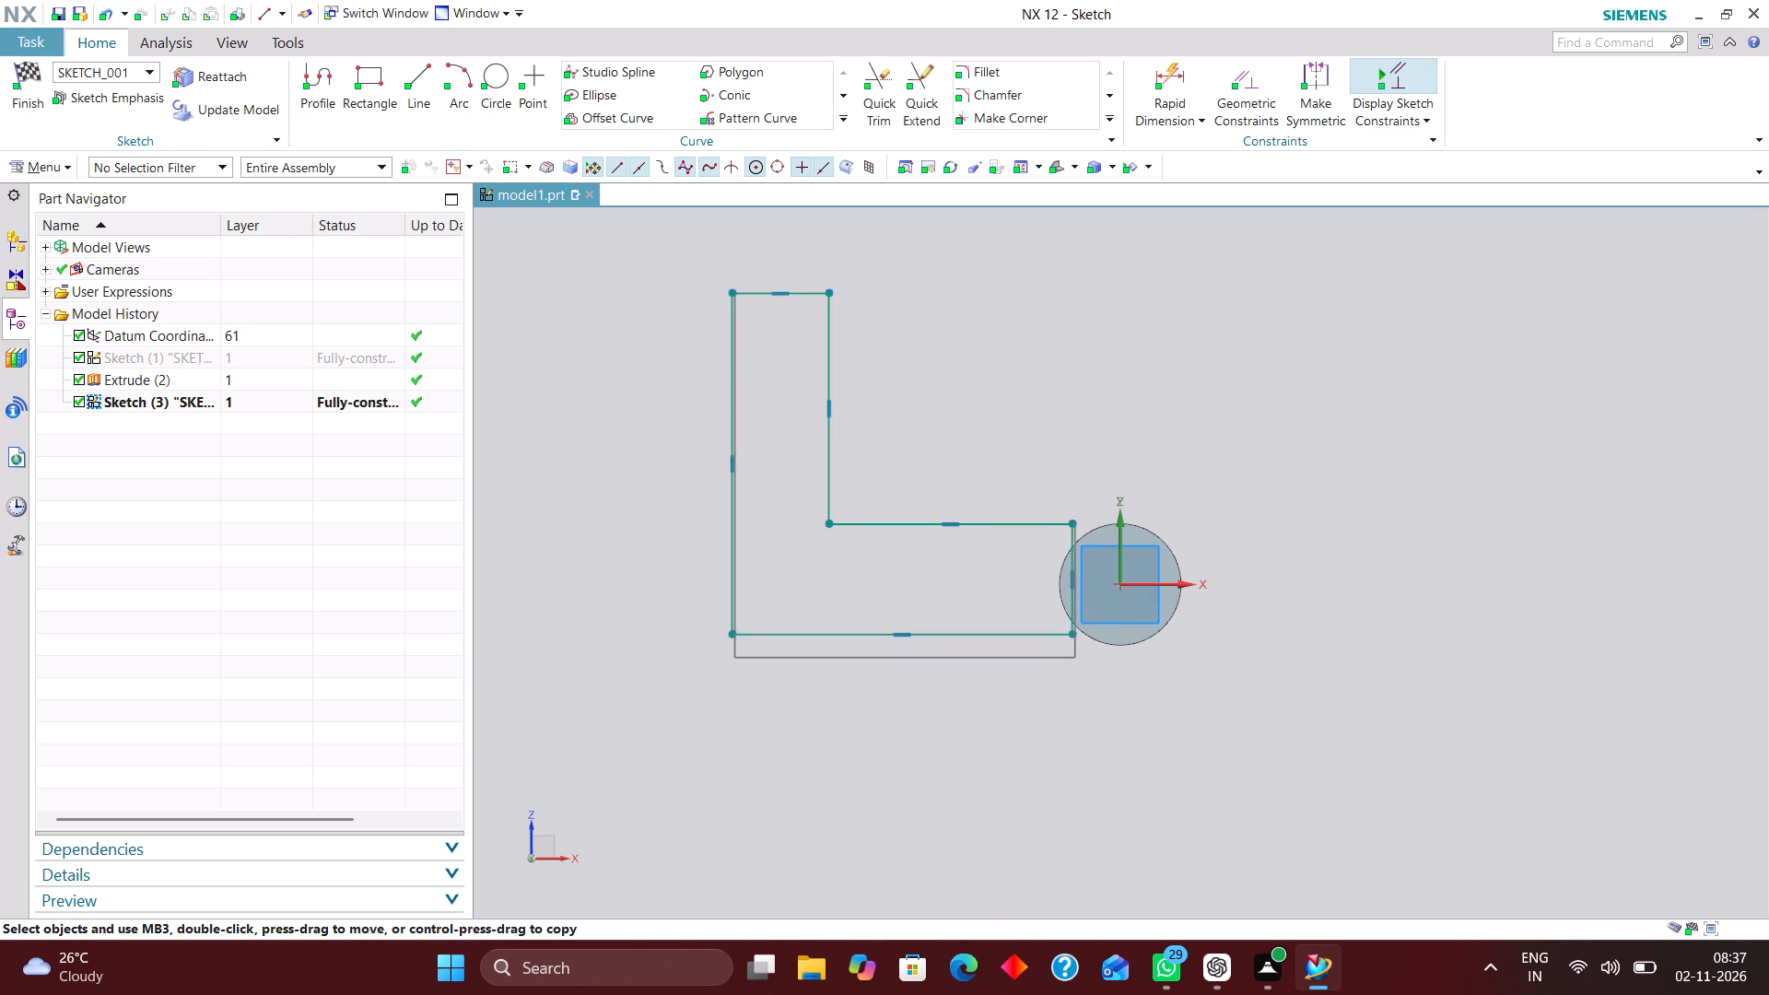
drag(994, 635, 999, 639)
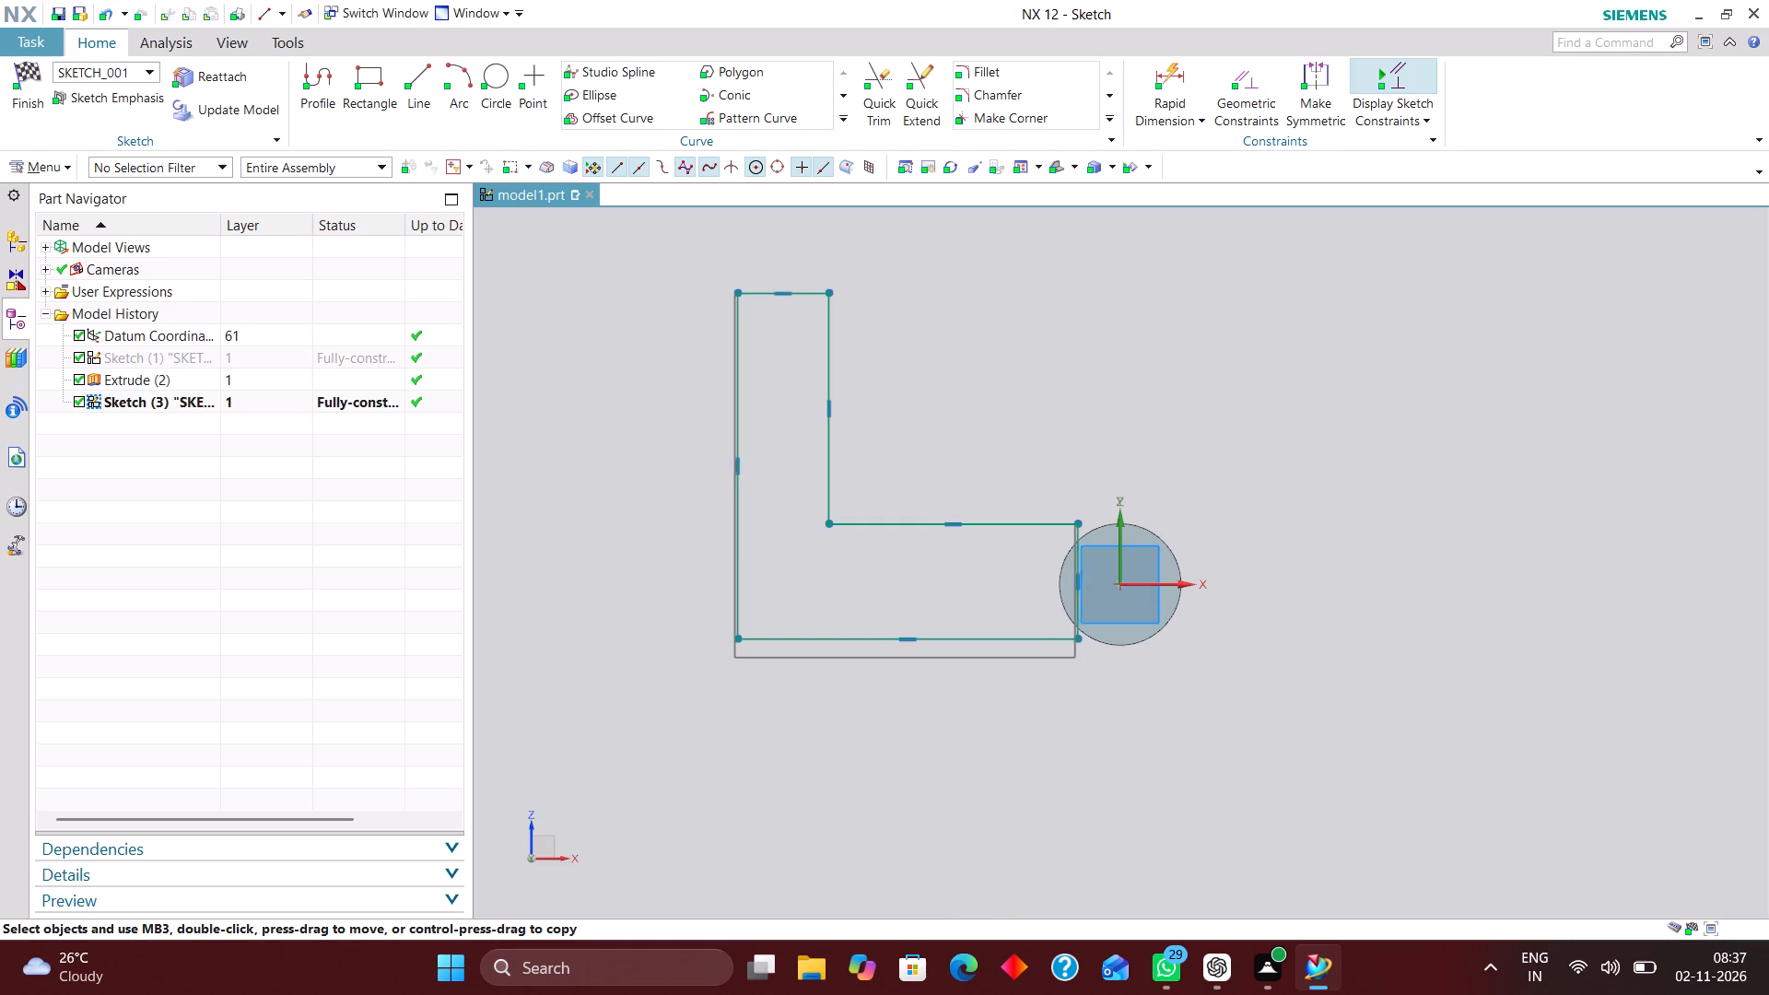
drag(999, 639, 1003, 639)
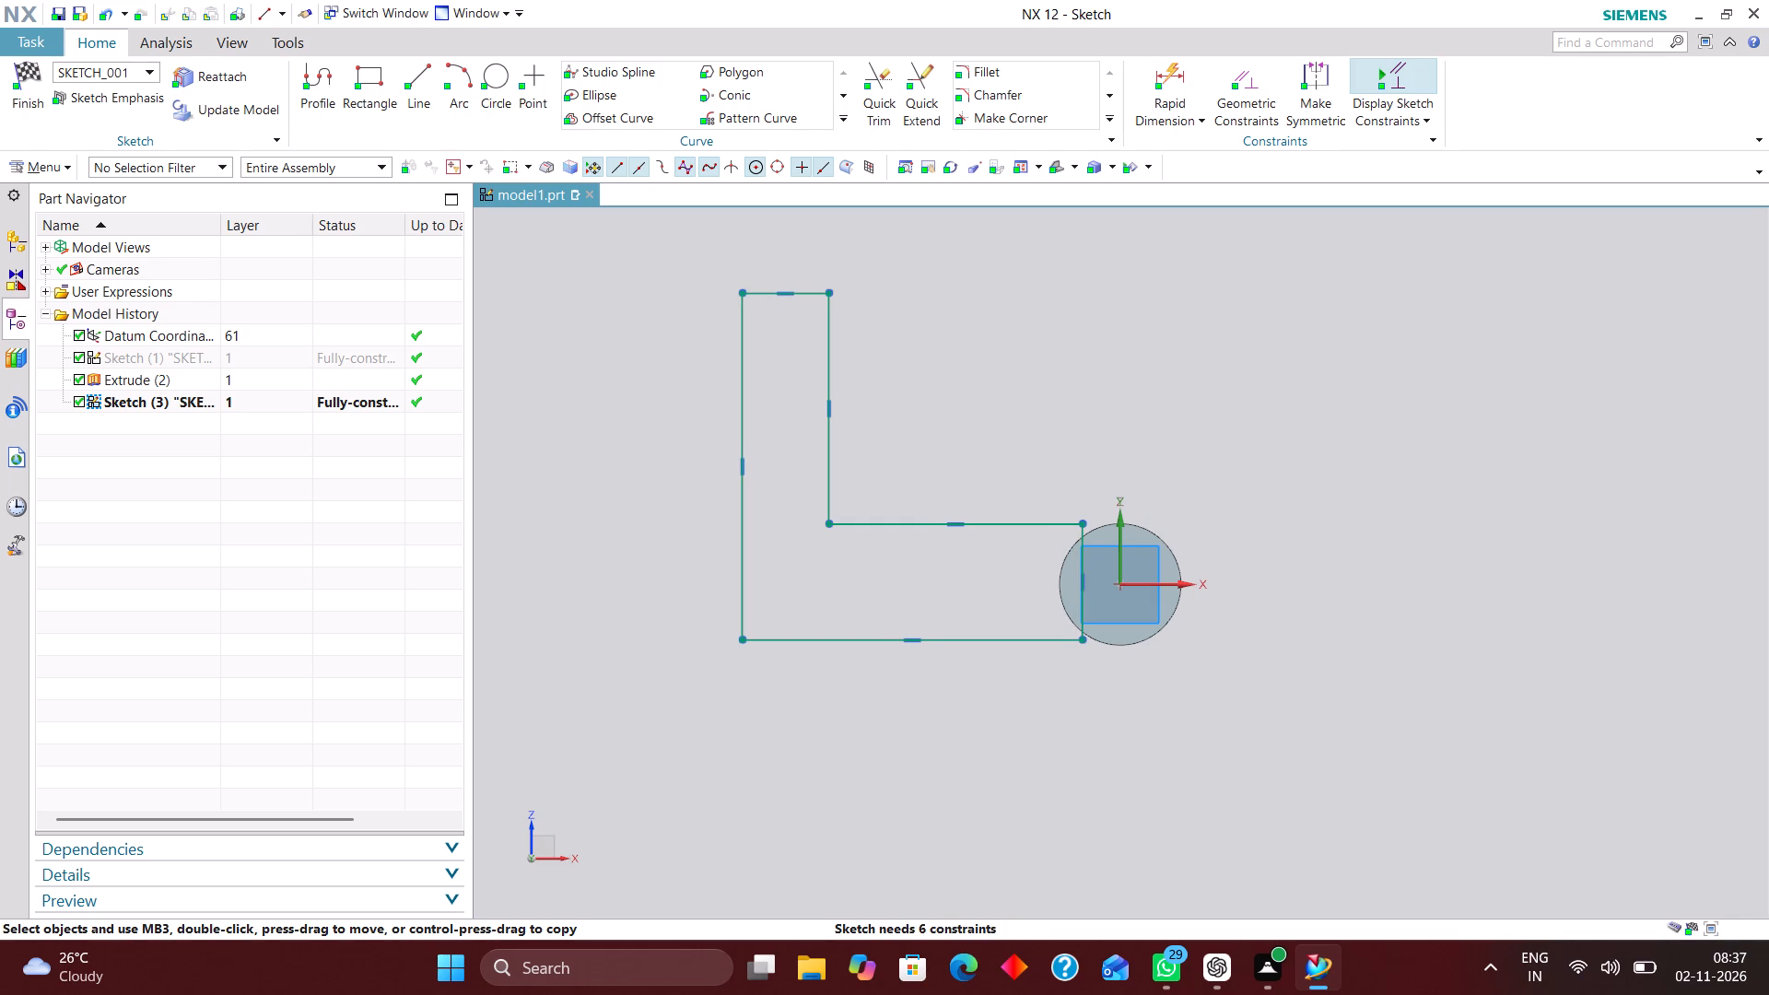
Sketch a 38 mm diameter circle centred on the sketch origin.
click(497, 83)
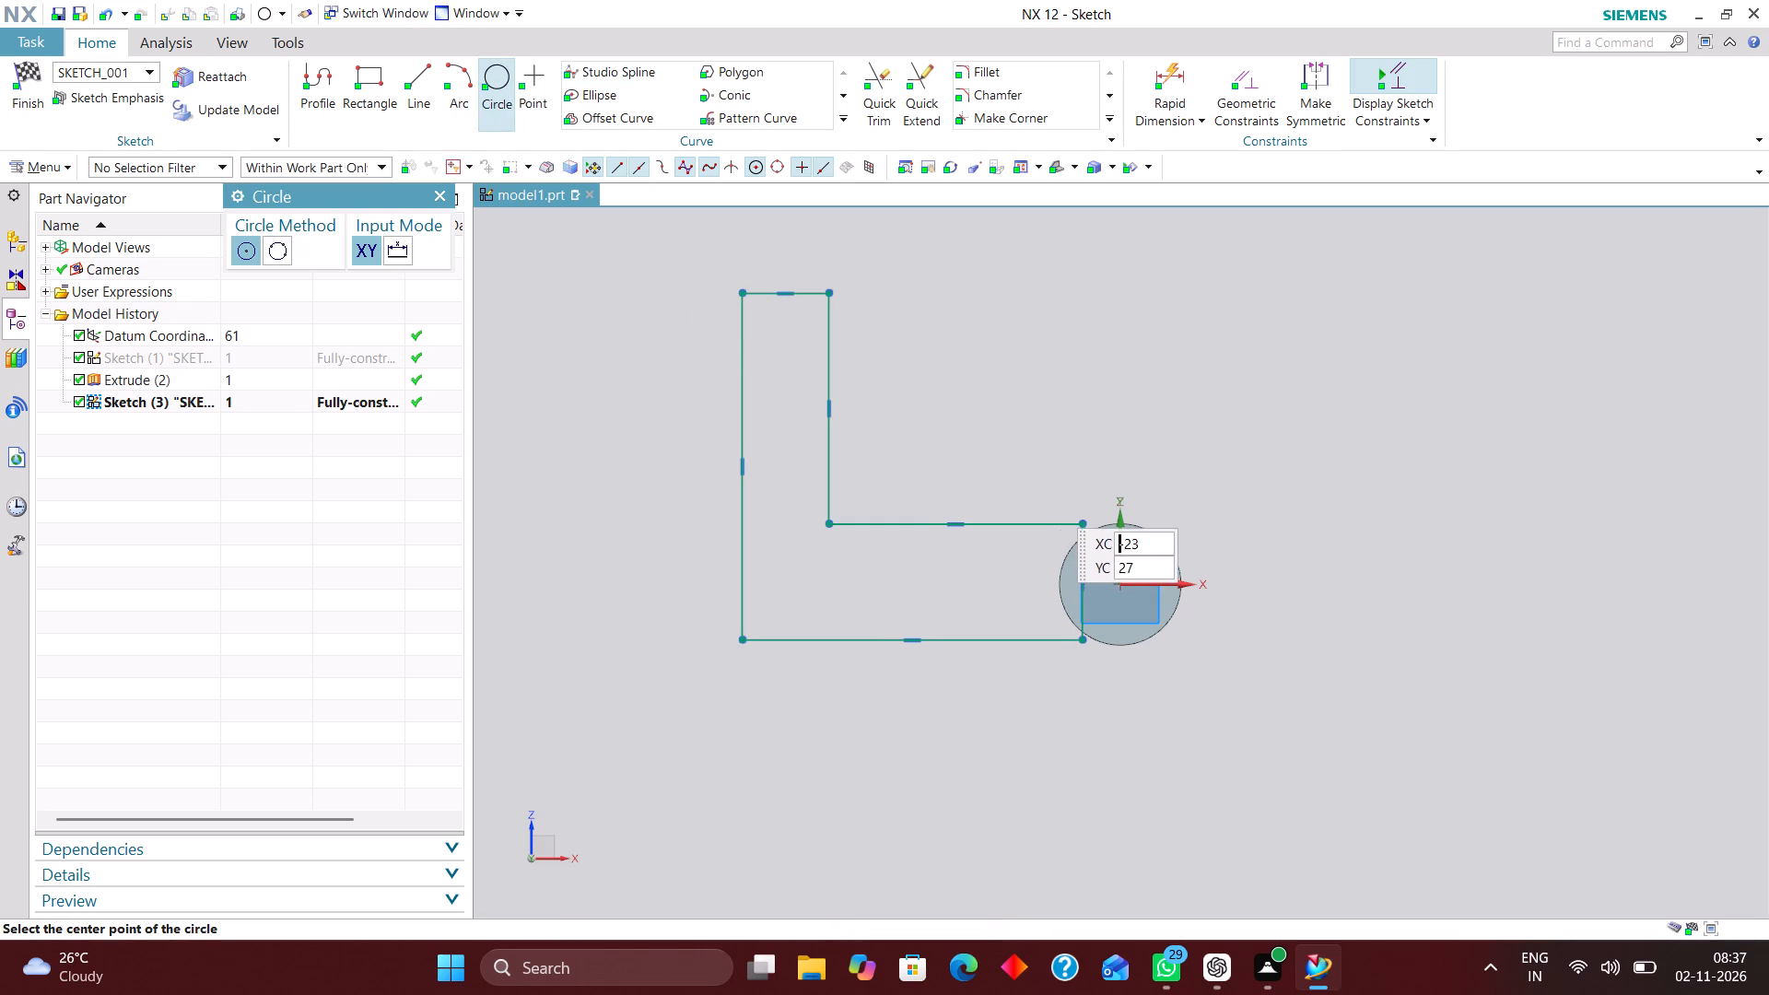
click(1121, 587)
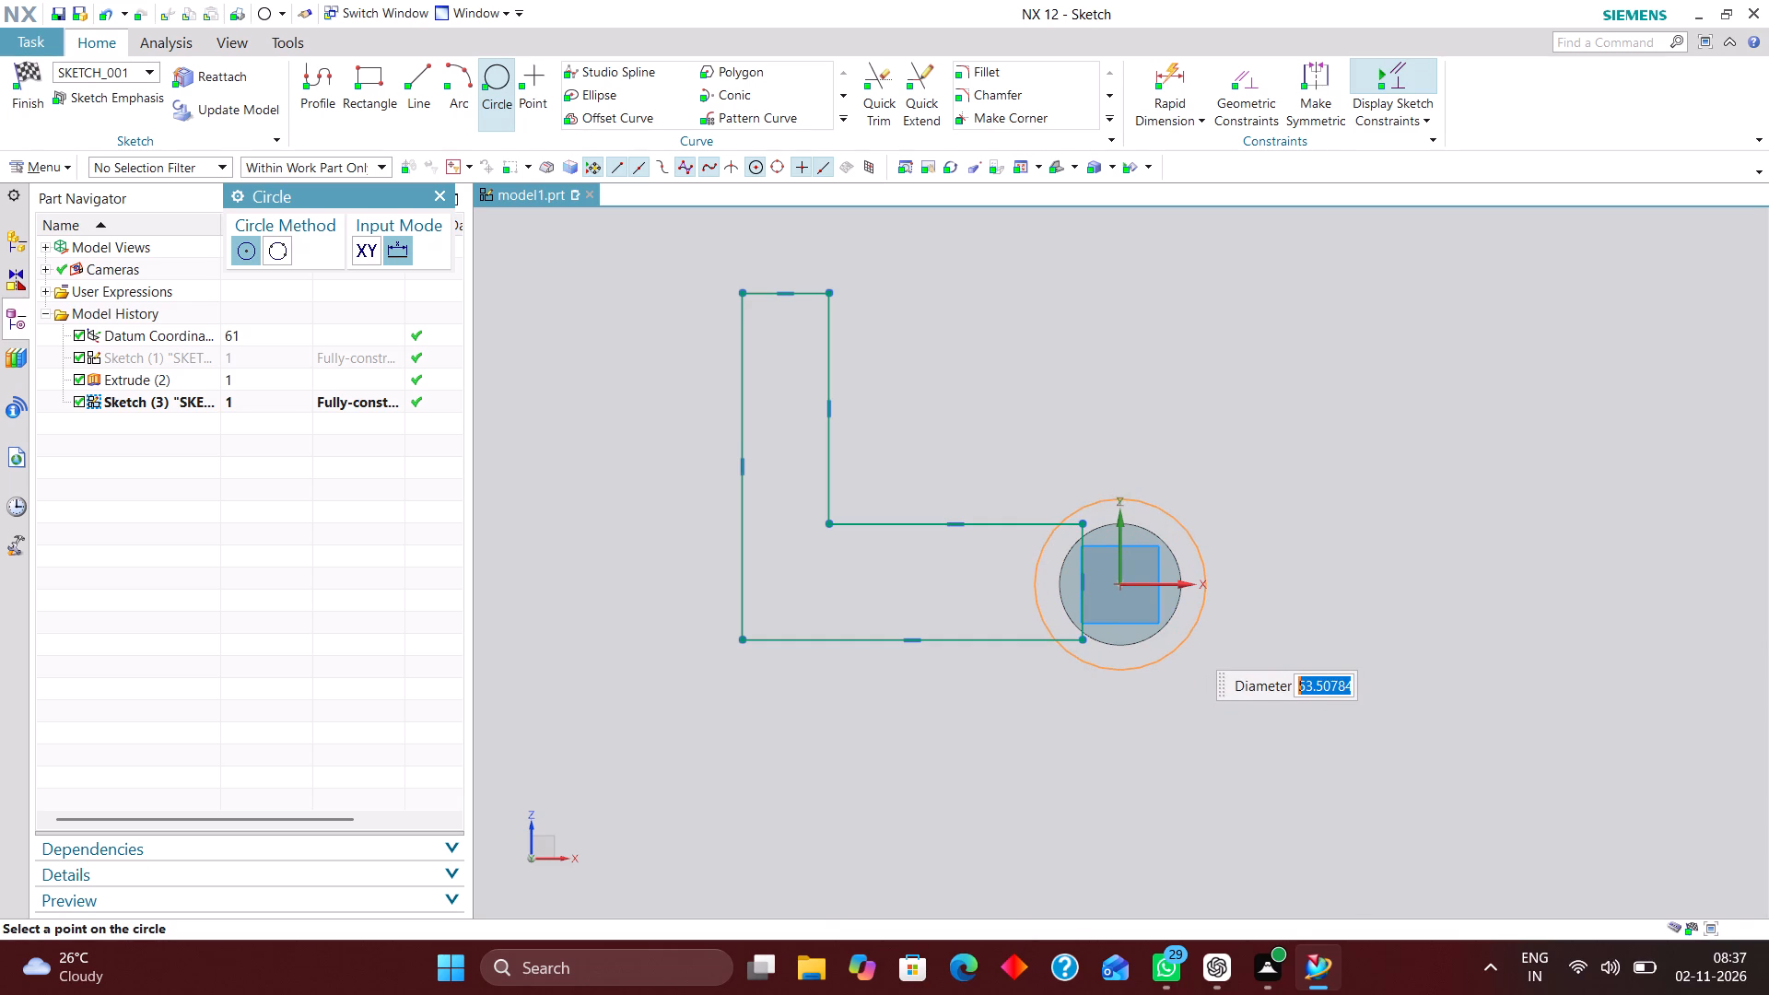
text(38)
key(Return)
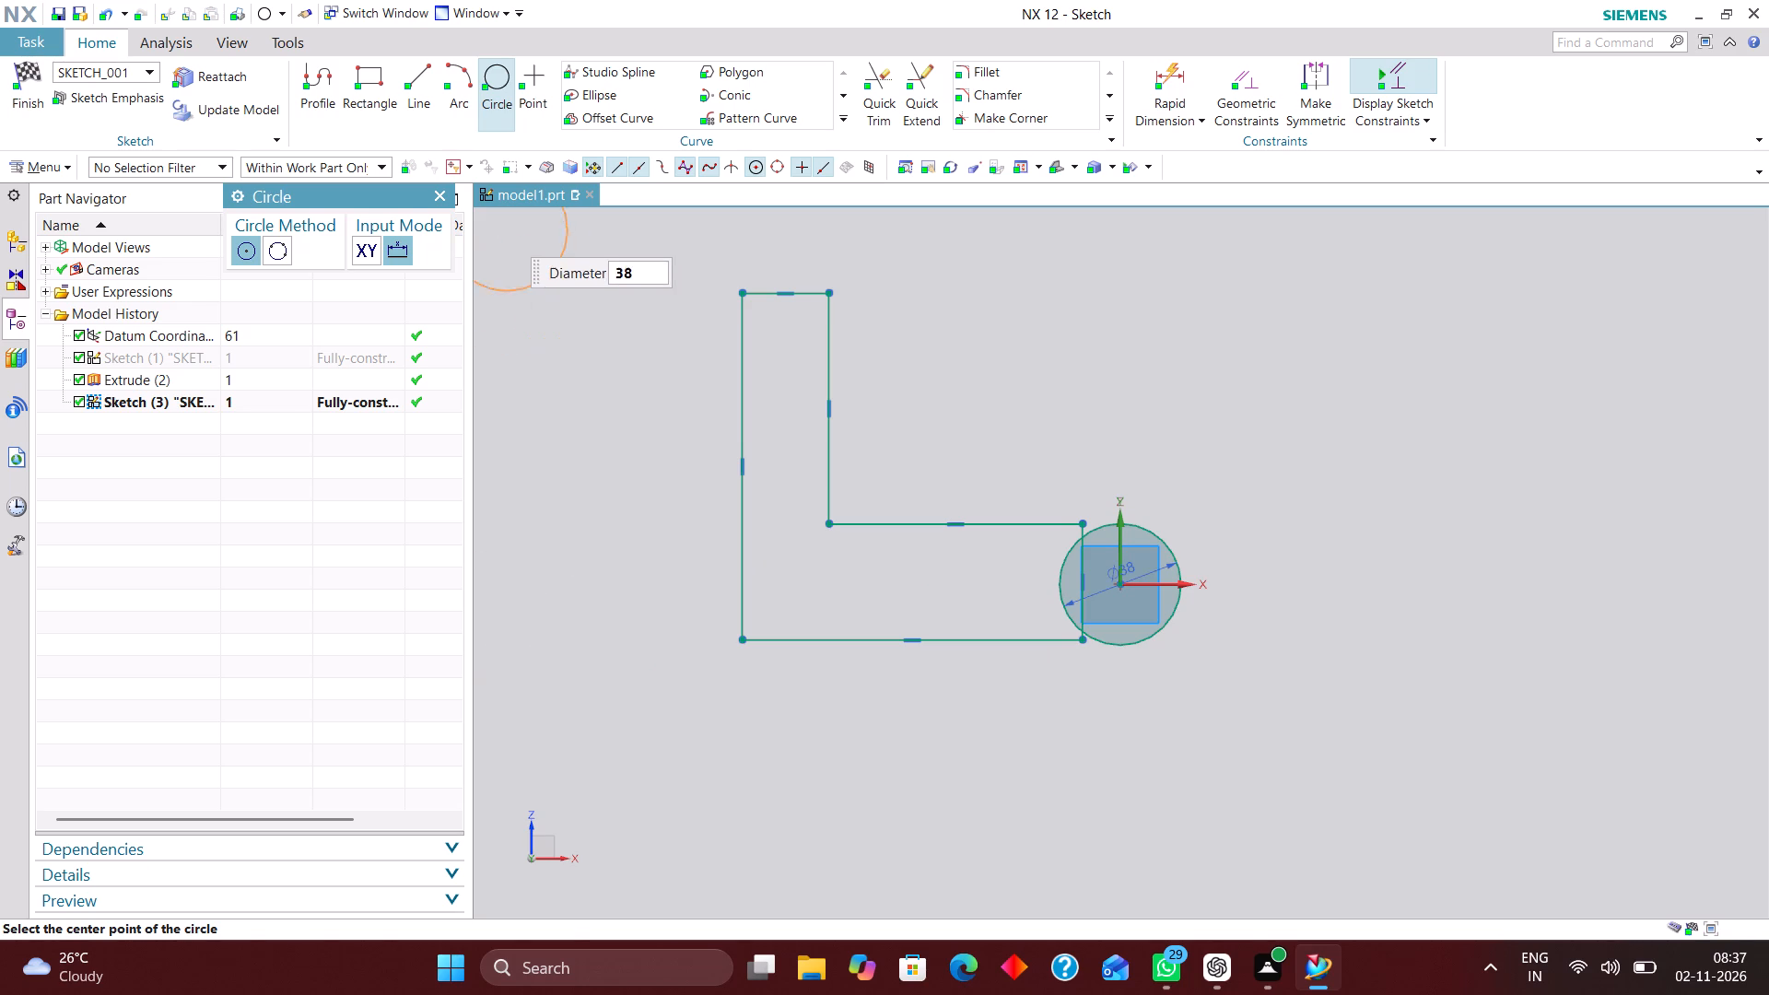
click(442, 199)
Make the horizontal leg's upper and lower lines tangent to the 38 mm circle.
click(1252, 77)
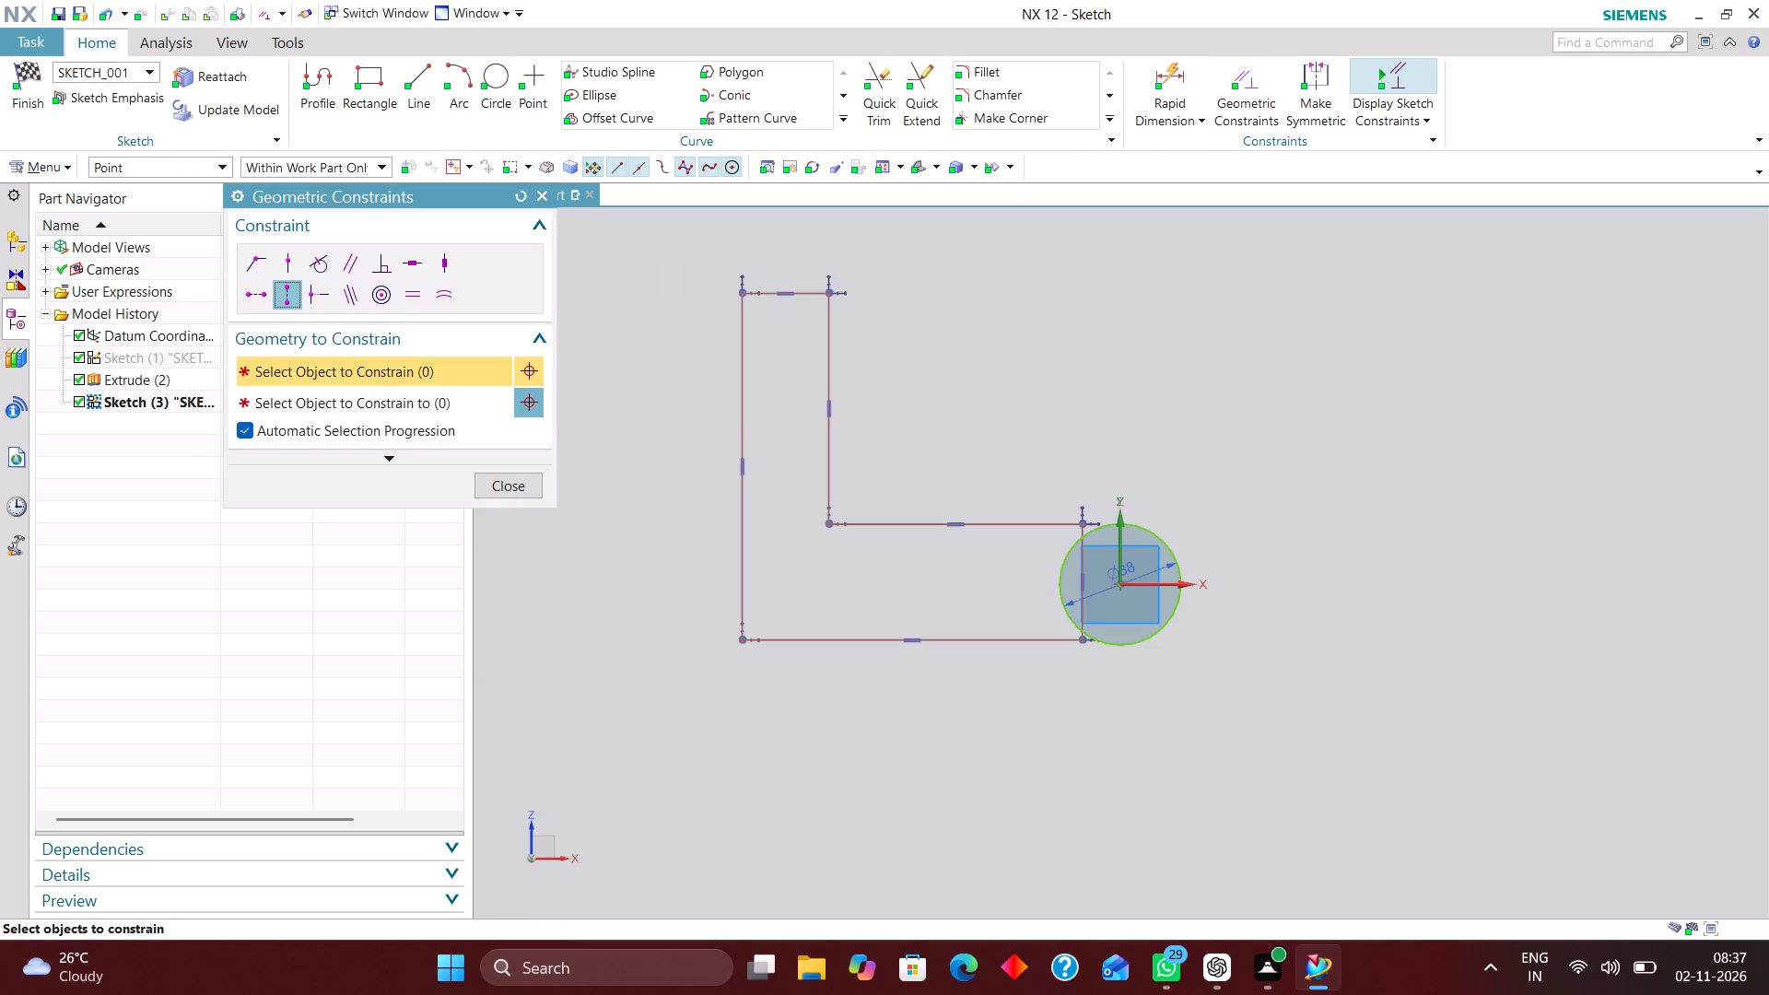
click(315, 259)
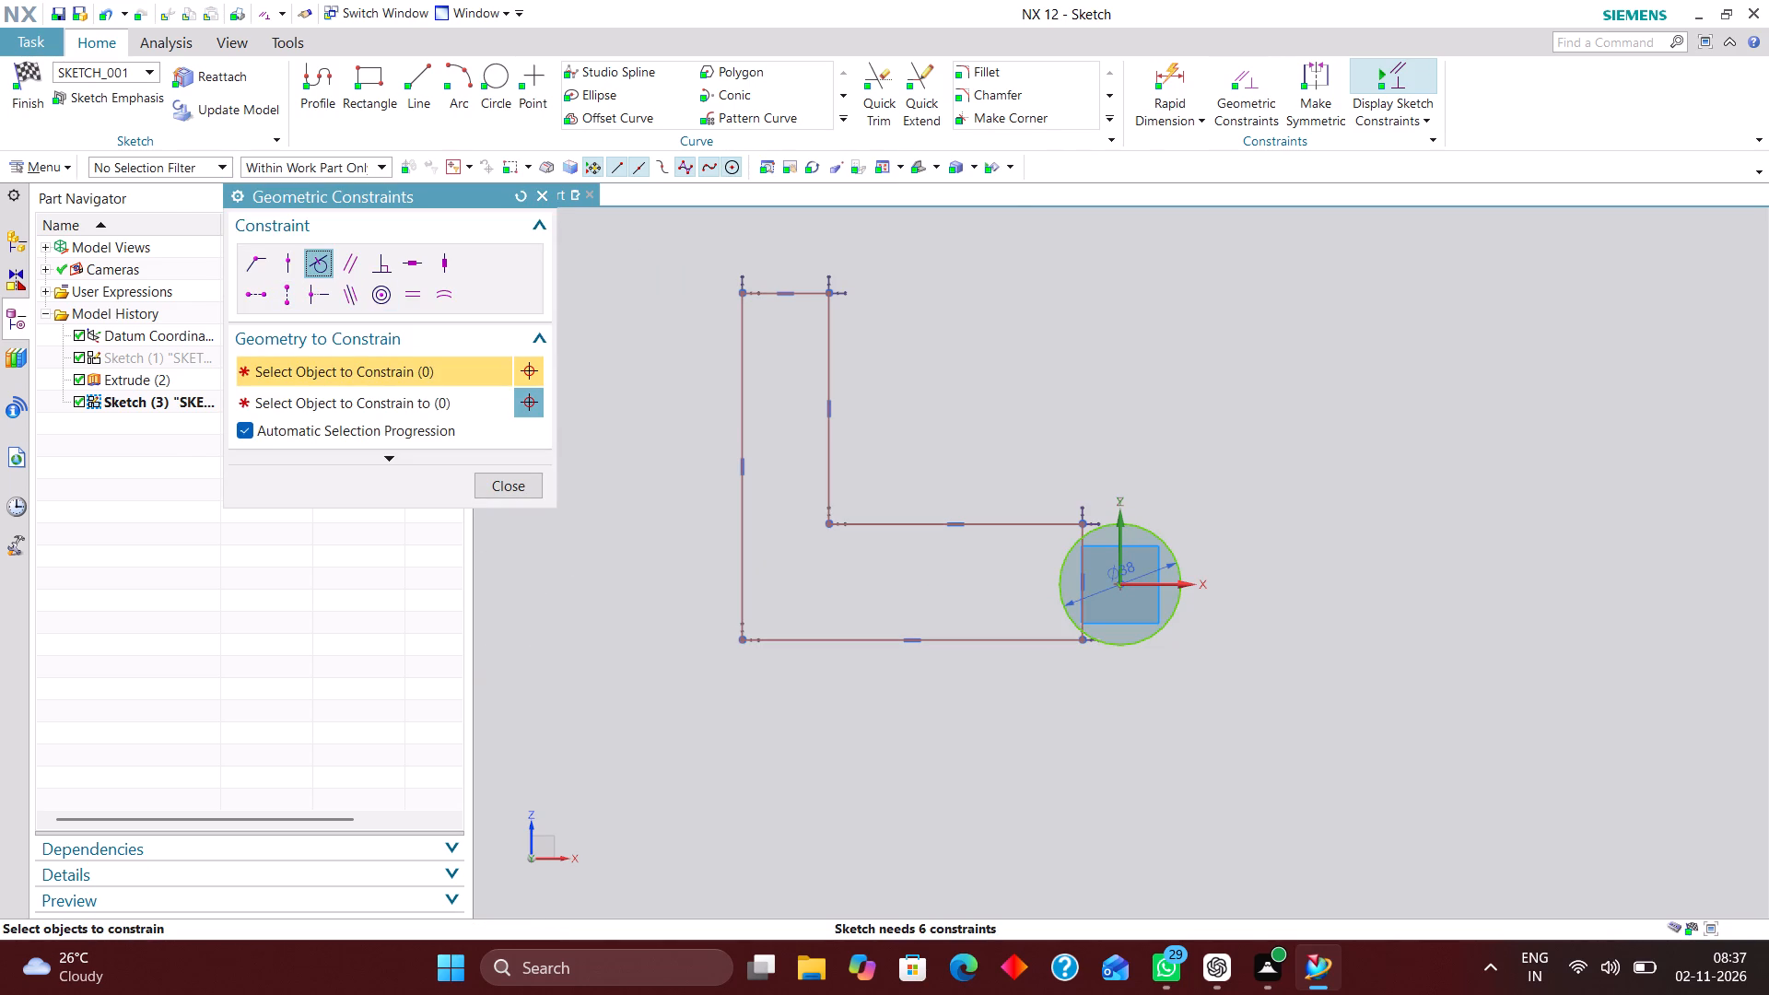
click(1156, 529)
click(1060, 521)
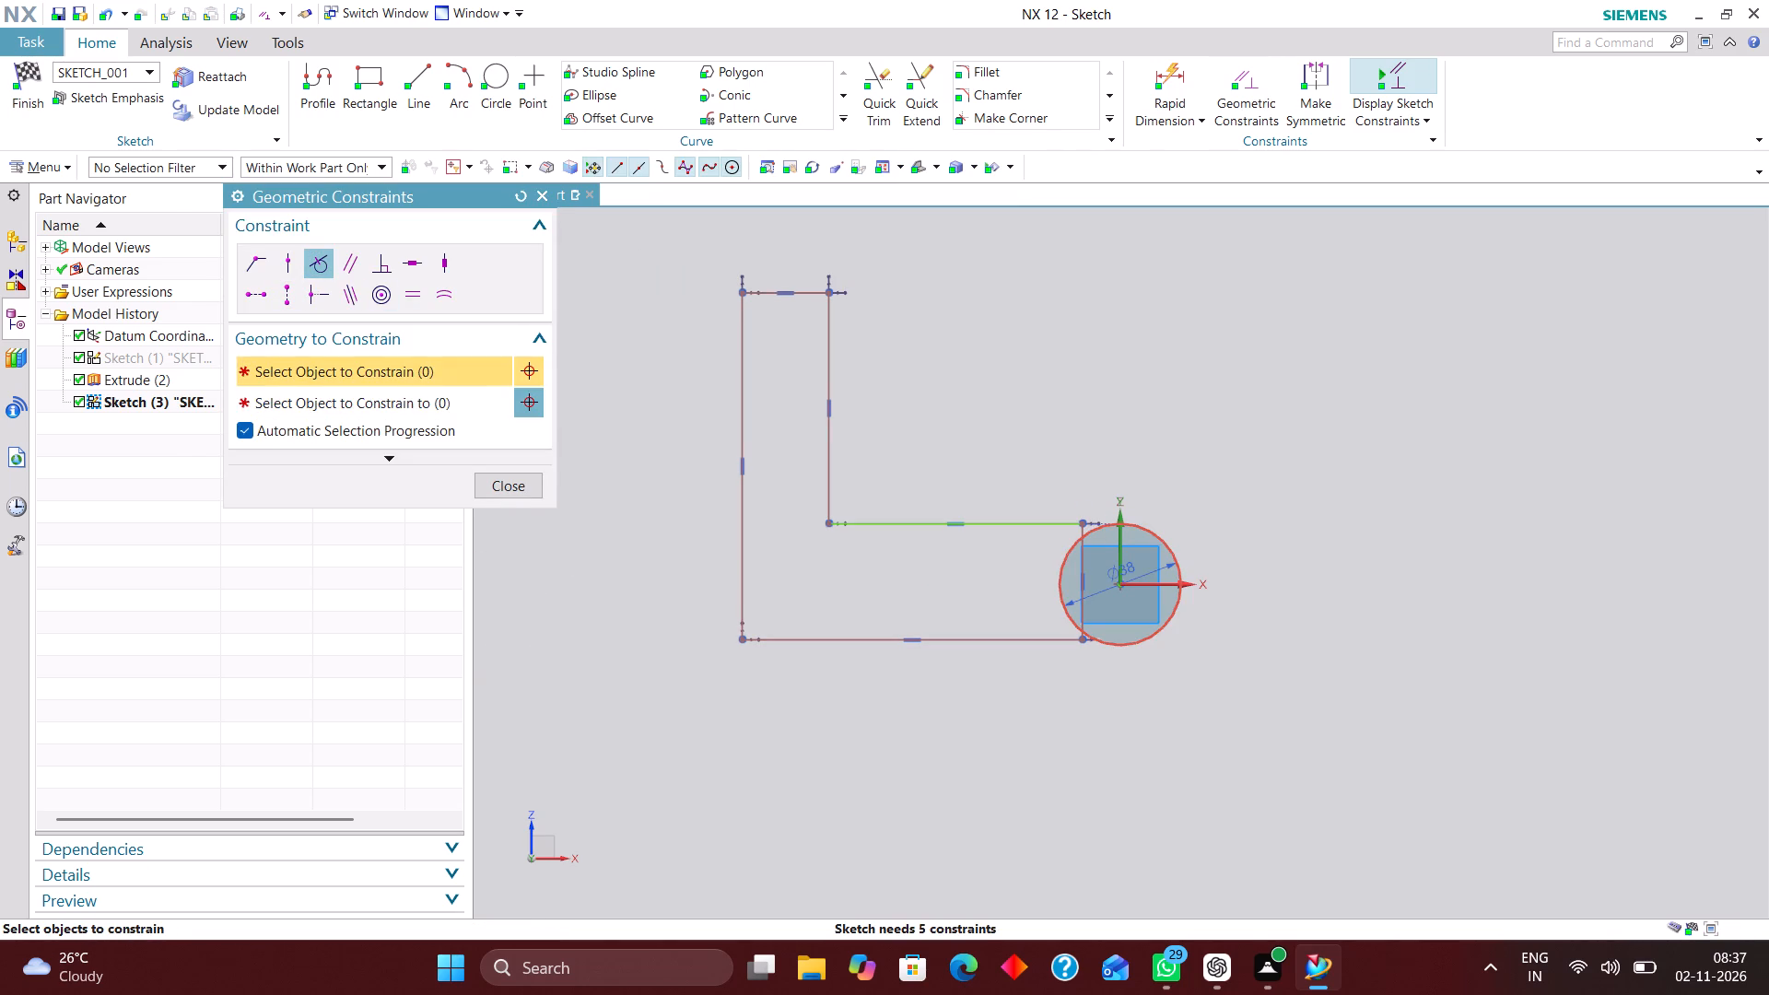
click(1144, 642)
click(1041, 639)
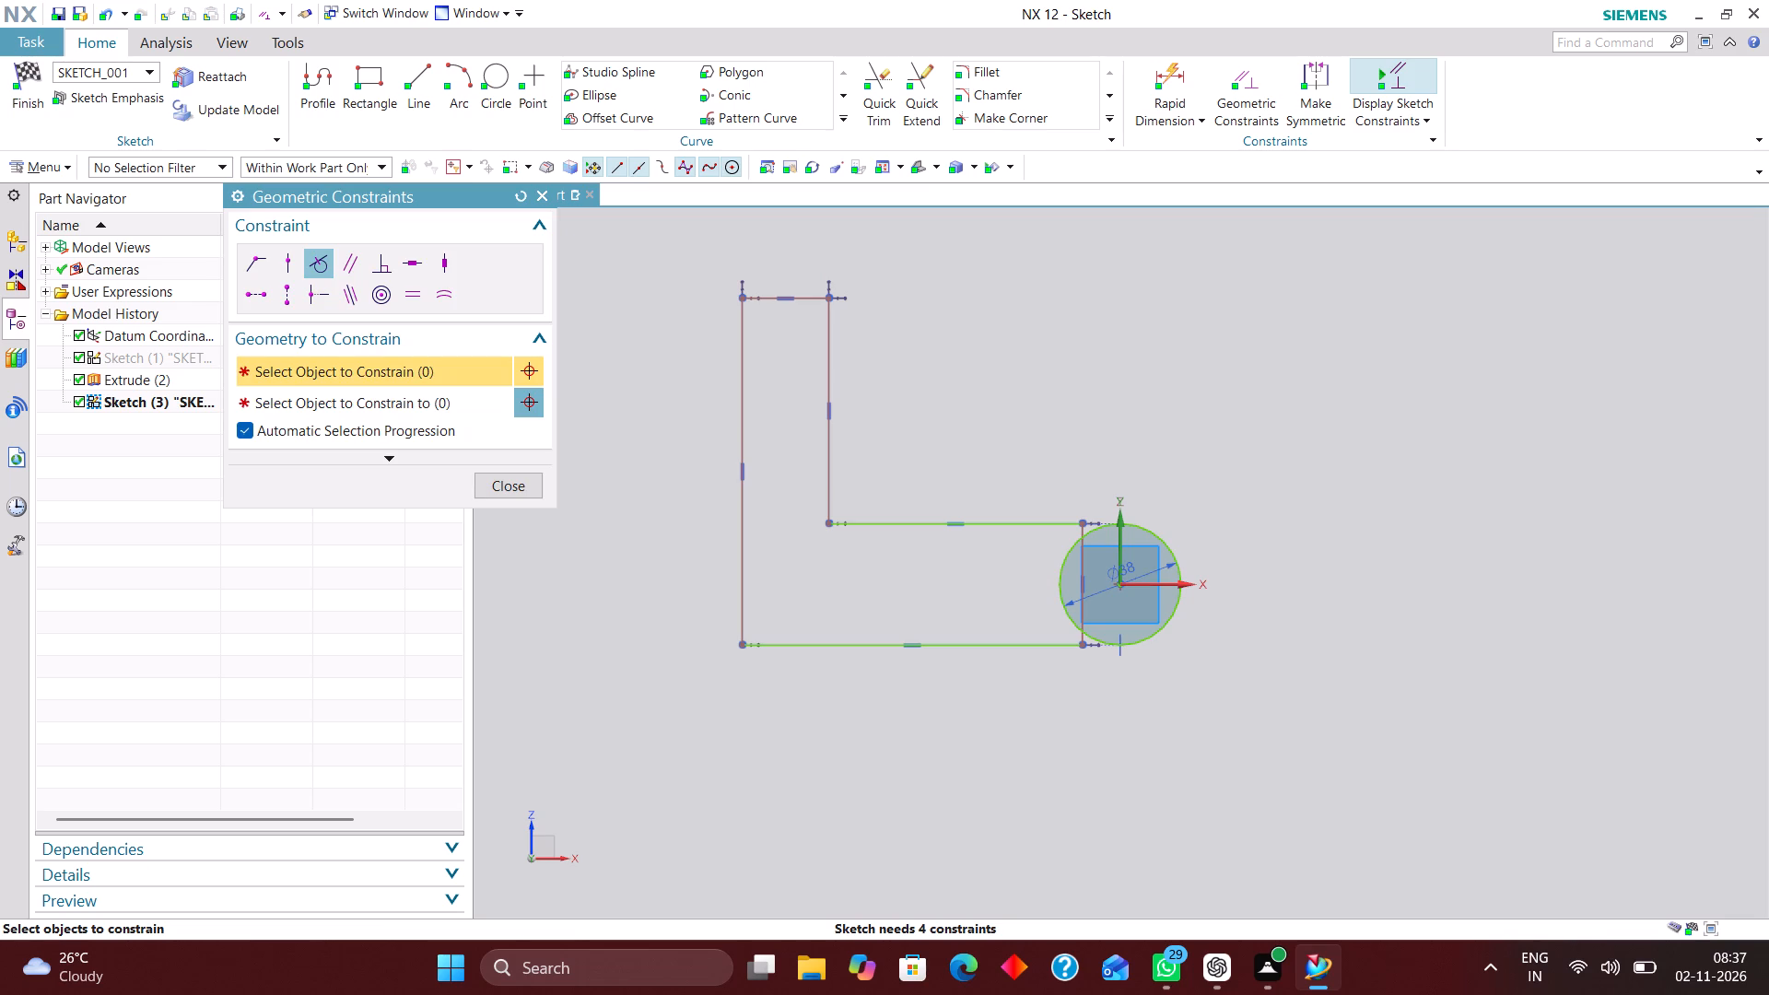
click(504, 488)
Delete the short vertical line that closes the horizontal leg inside the 38 mm circle.
click(1102, 578)
scroll(1110, 565, up, 2)
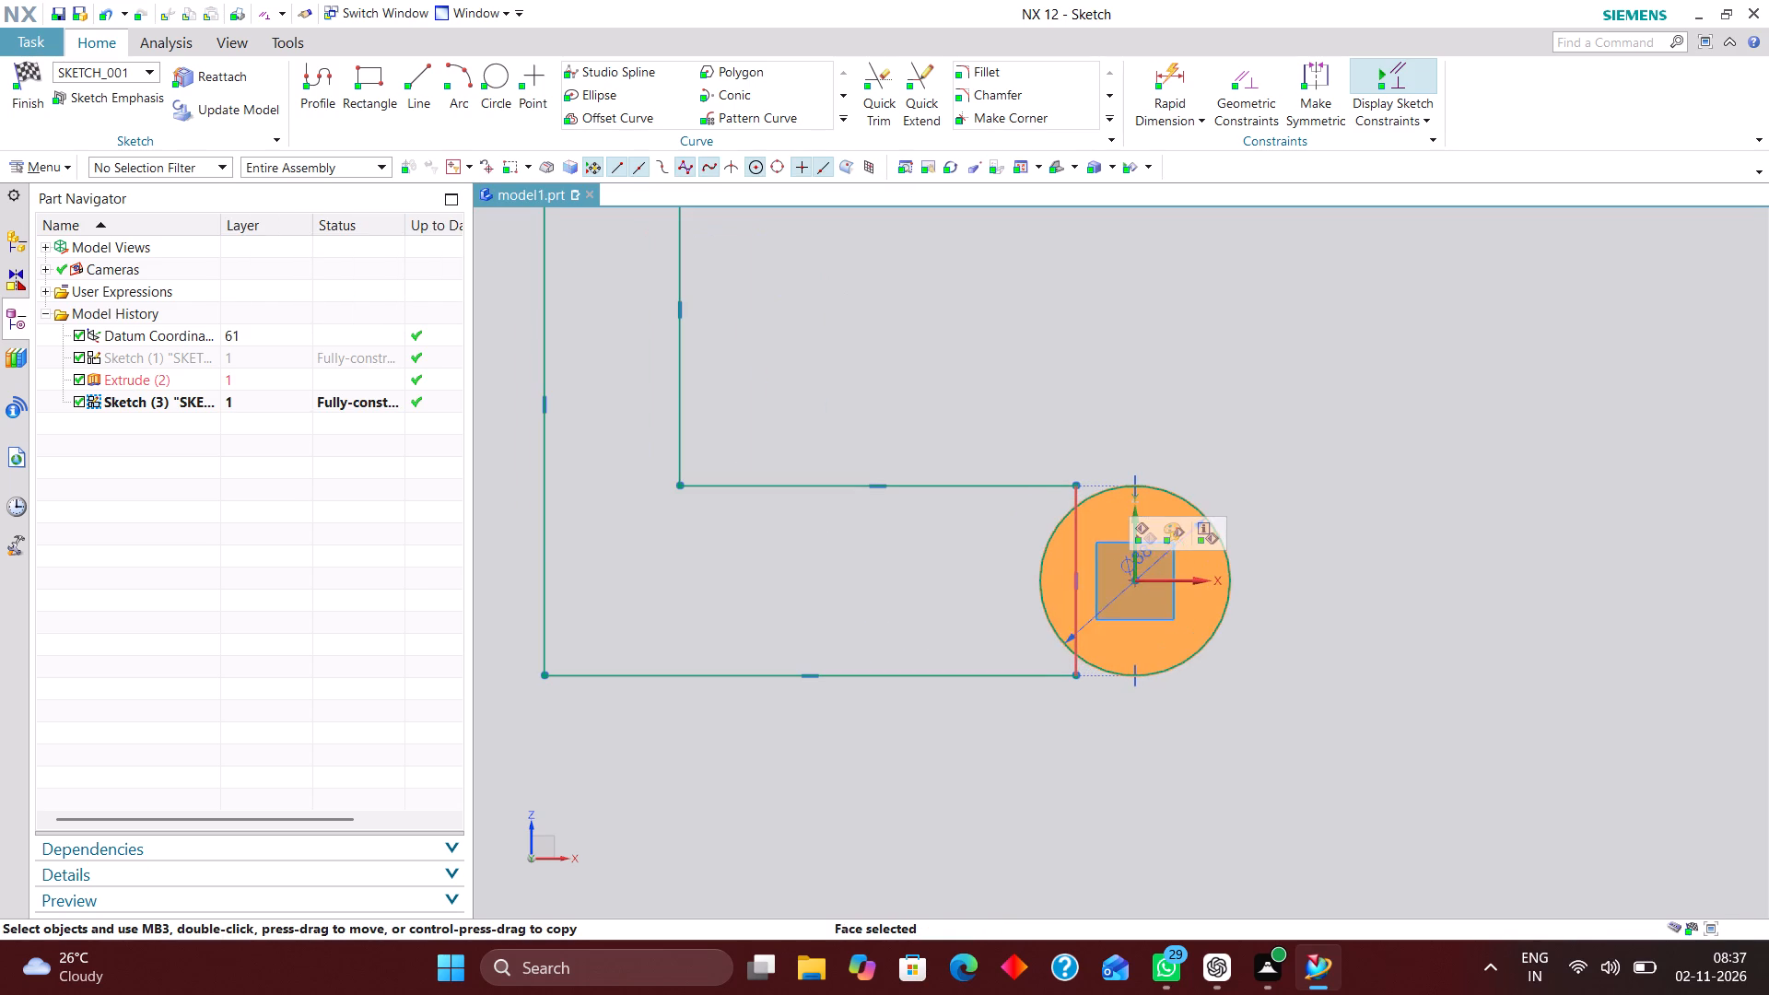
right_drag(1138, 619, 1142, 673)
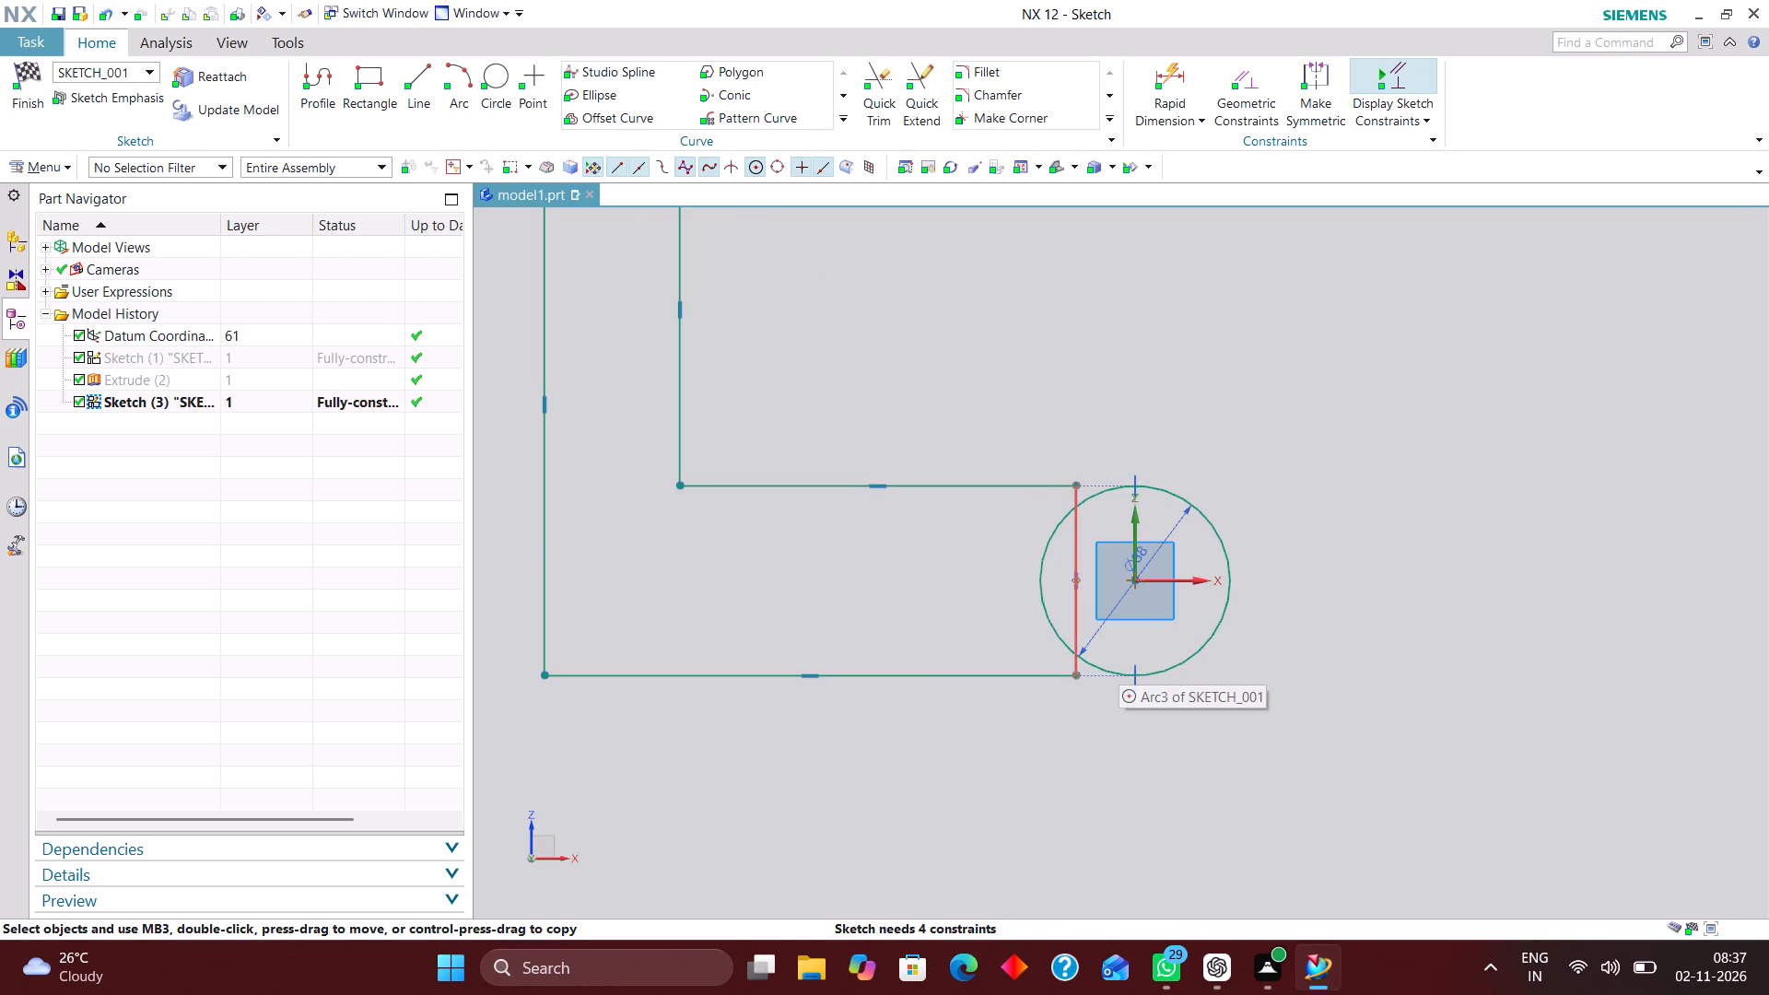
right_drag(1075, 606, 1011, 594)
Constrain the open ends of the horizontal leg's upper and lower lines to lie on the 38 mm circle.
click(1227, 78)
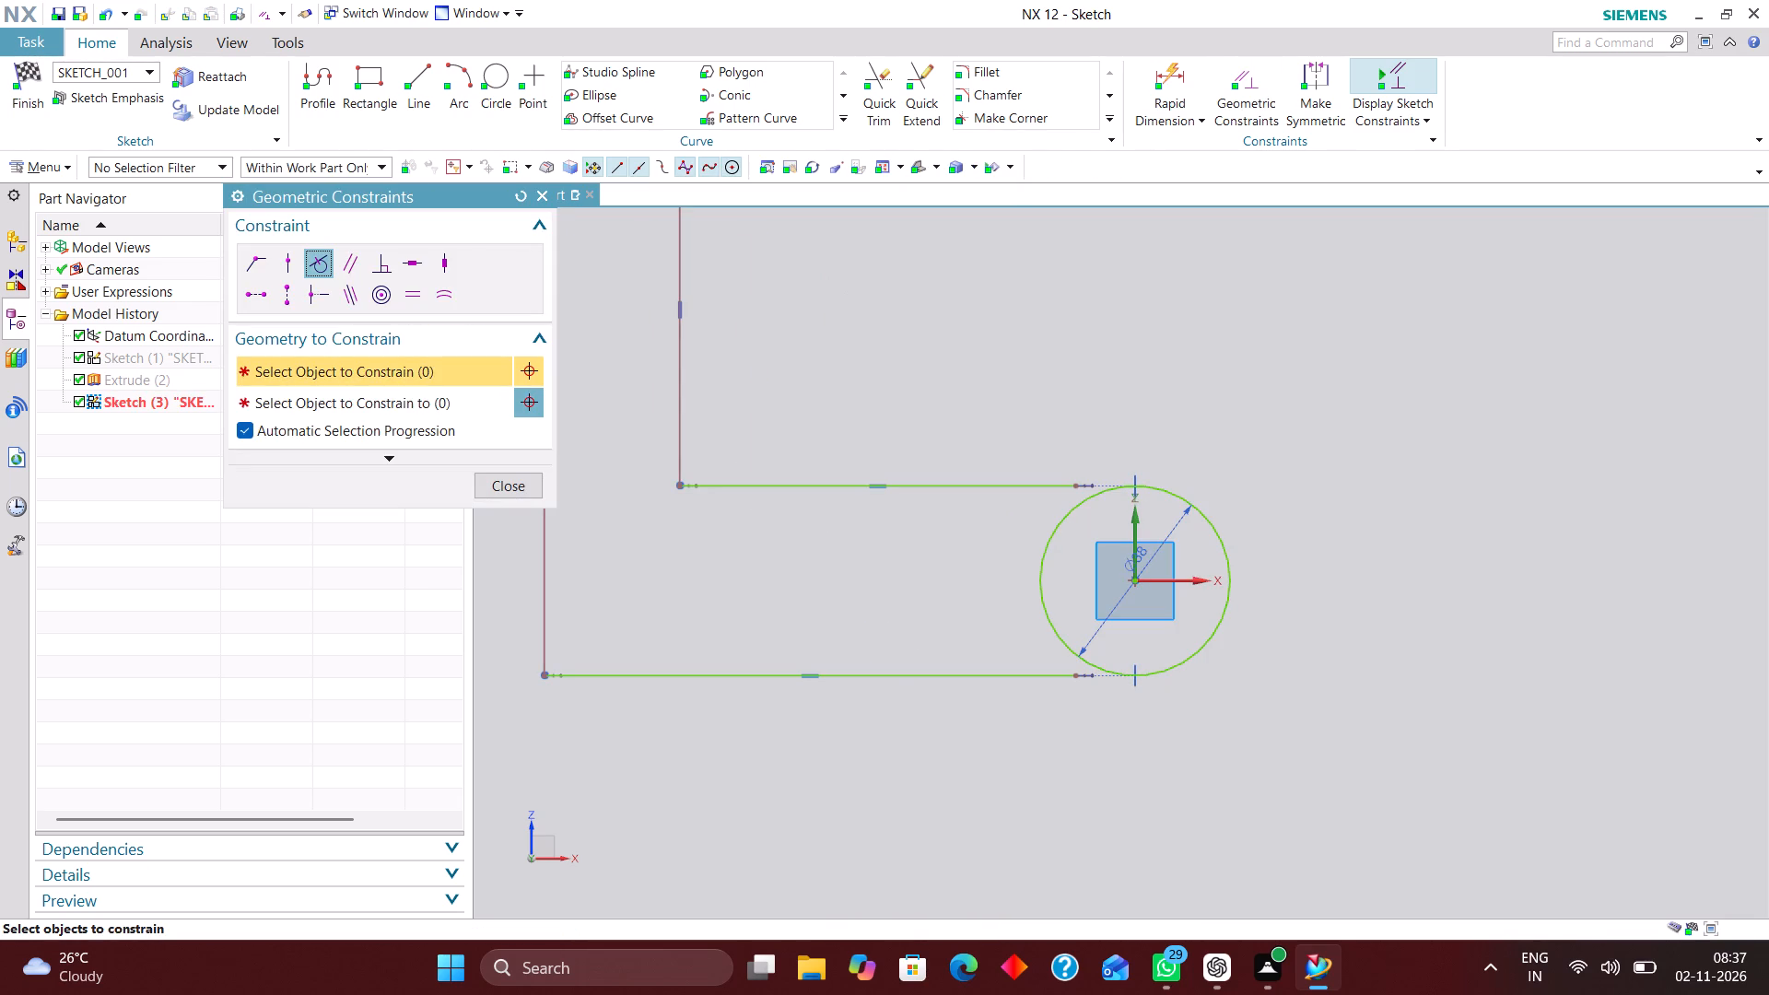
click(284, 264)
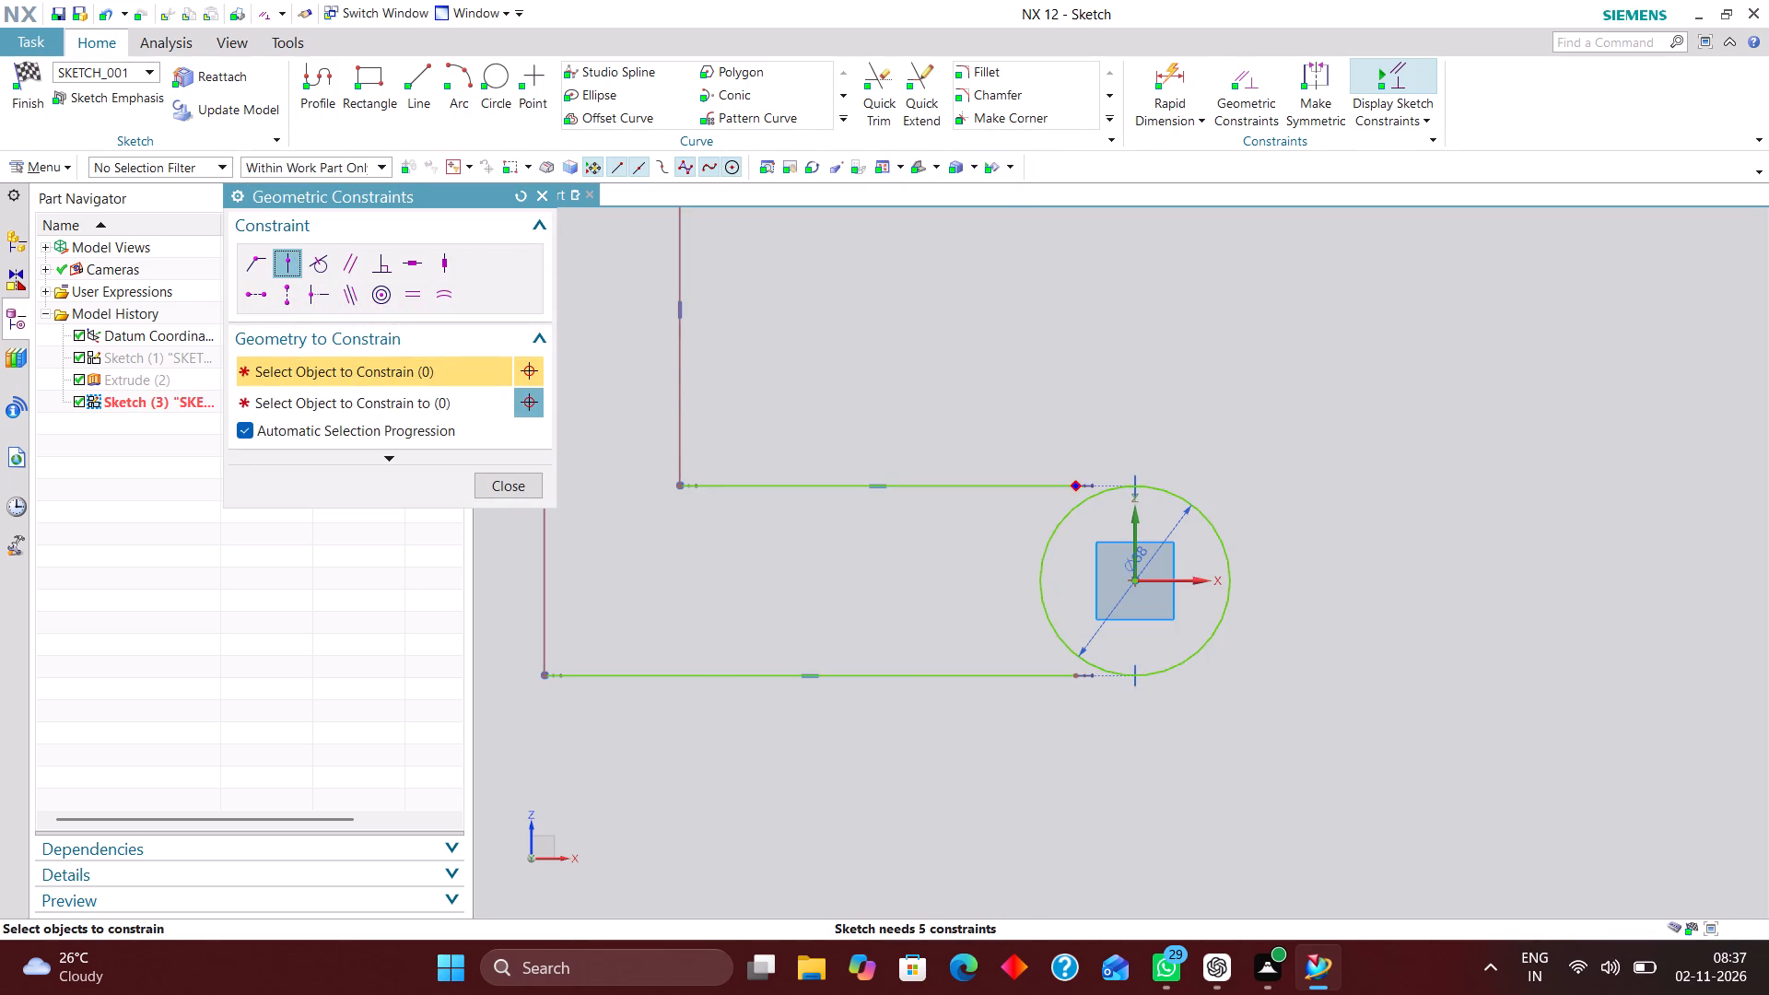
click(1079, 486)
click(1074, 515)
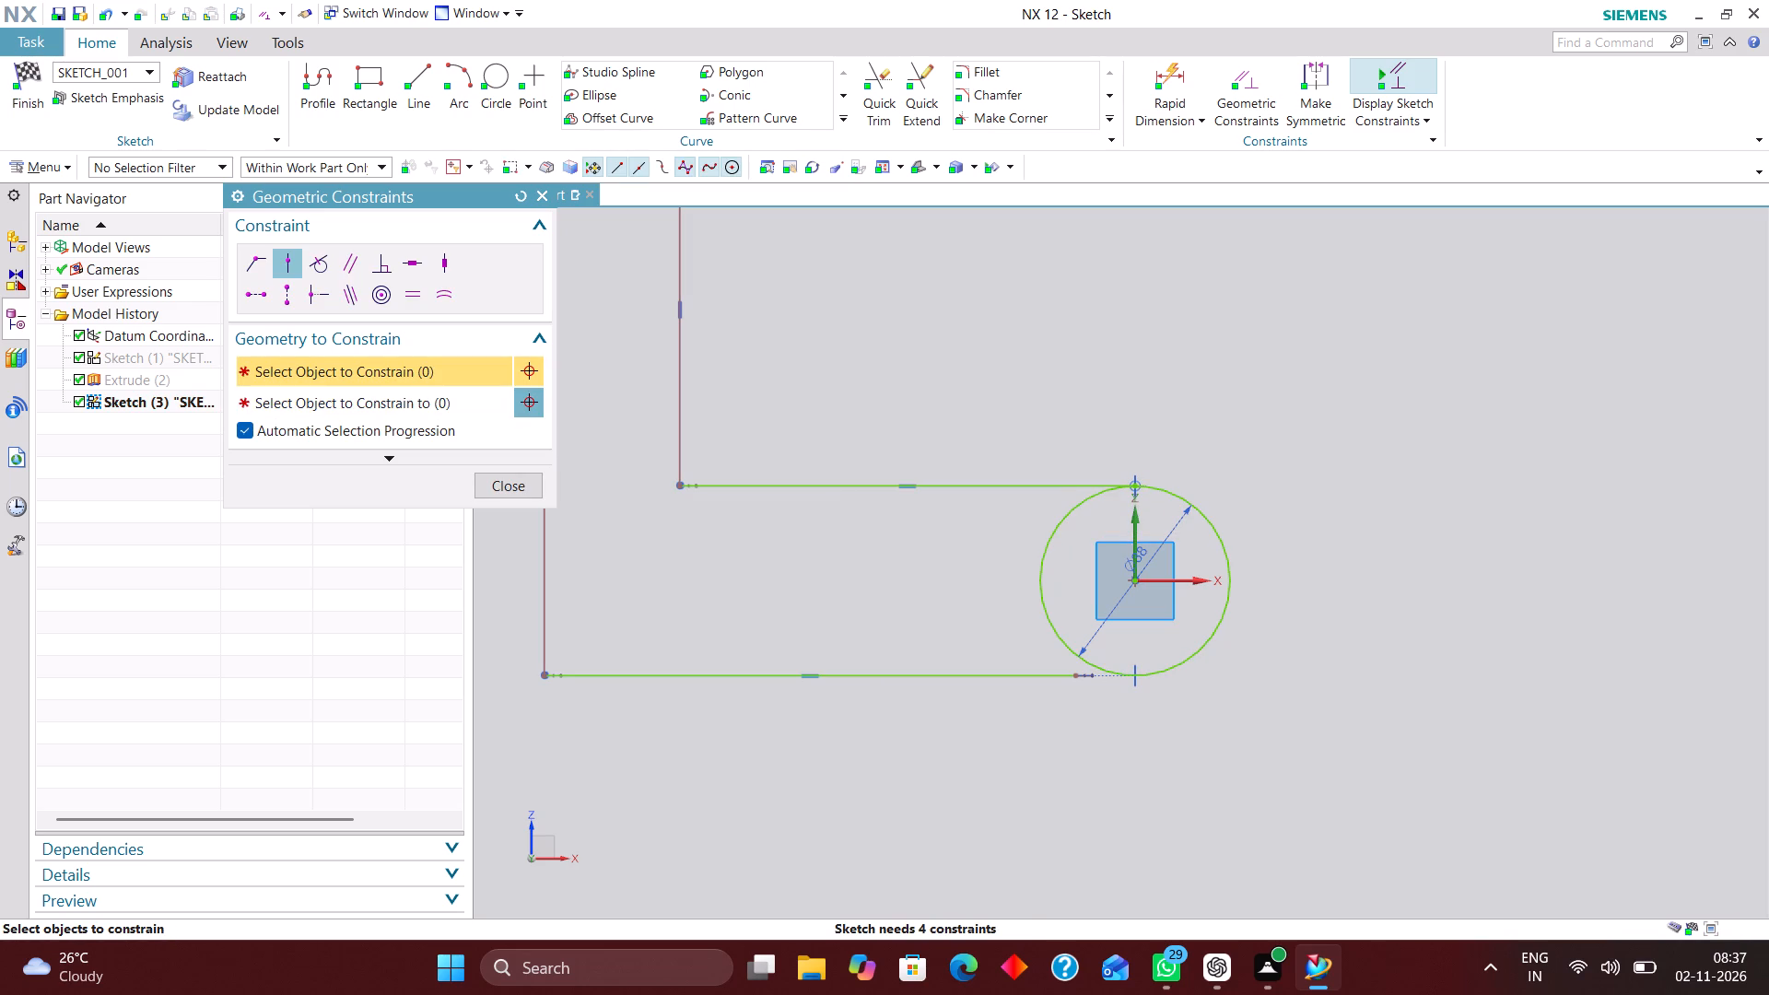
click(1078, 678)
click(1168, 662)
click(512, 483)
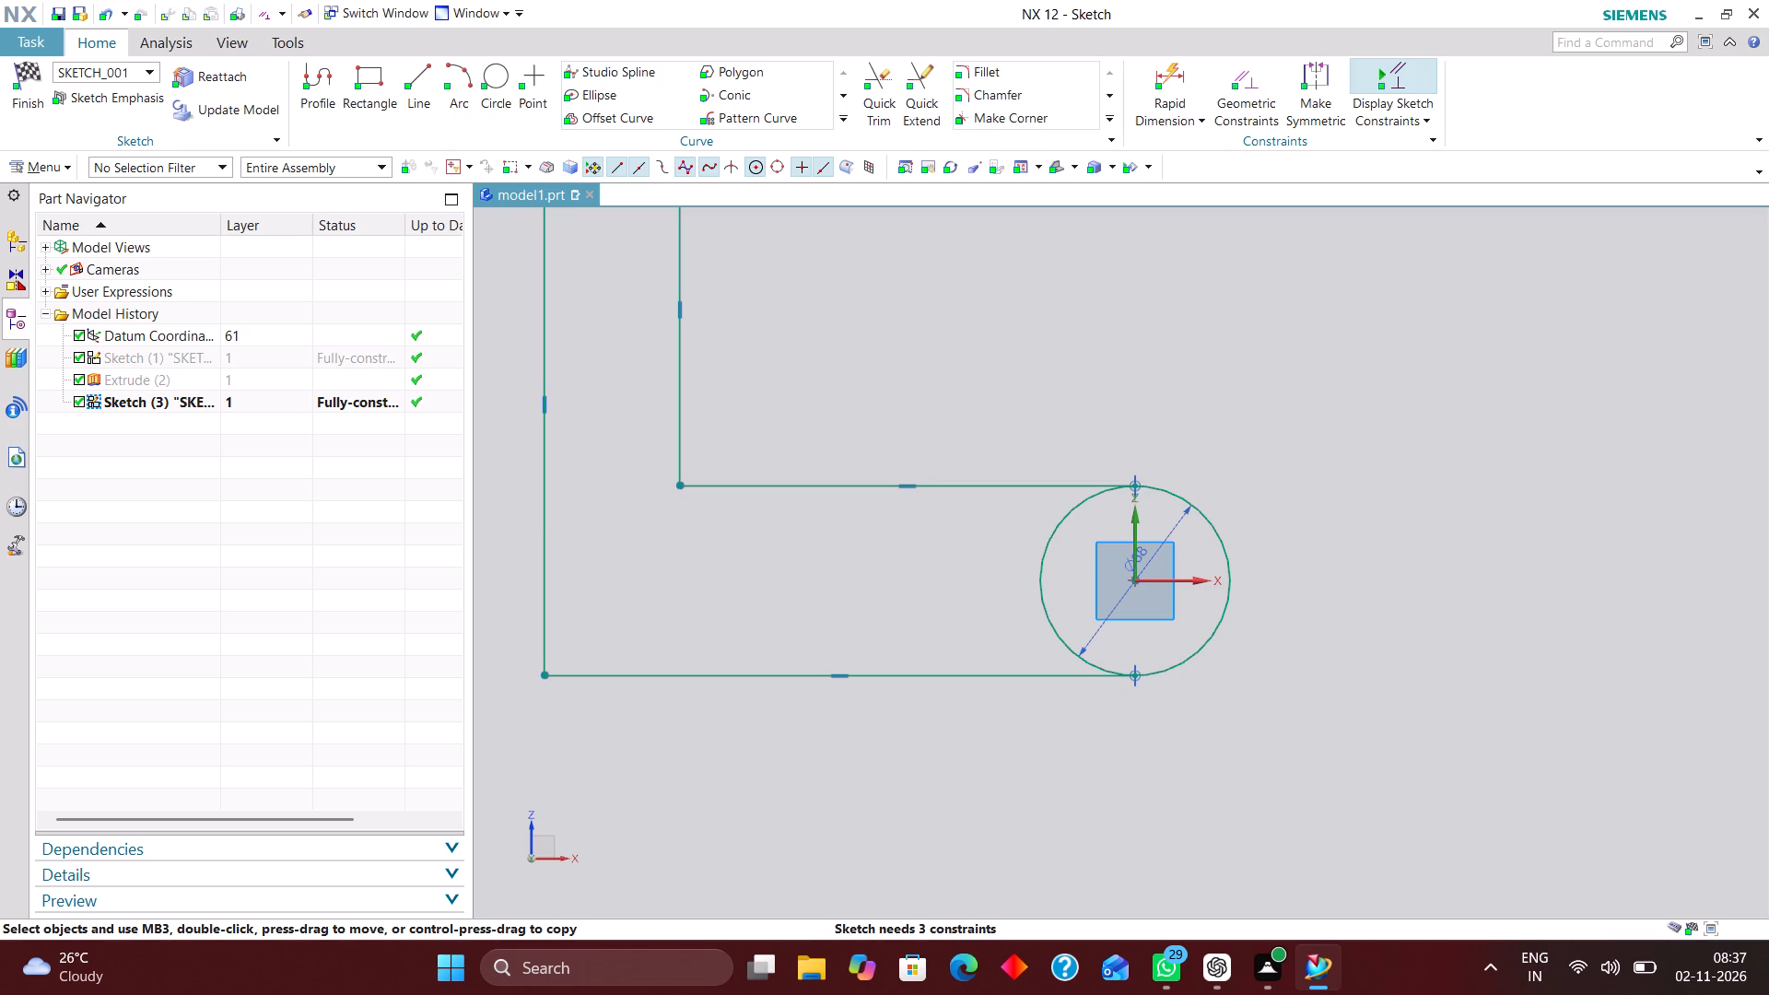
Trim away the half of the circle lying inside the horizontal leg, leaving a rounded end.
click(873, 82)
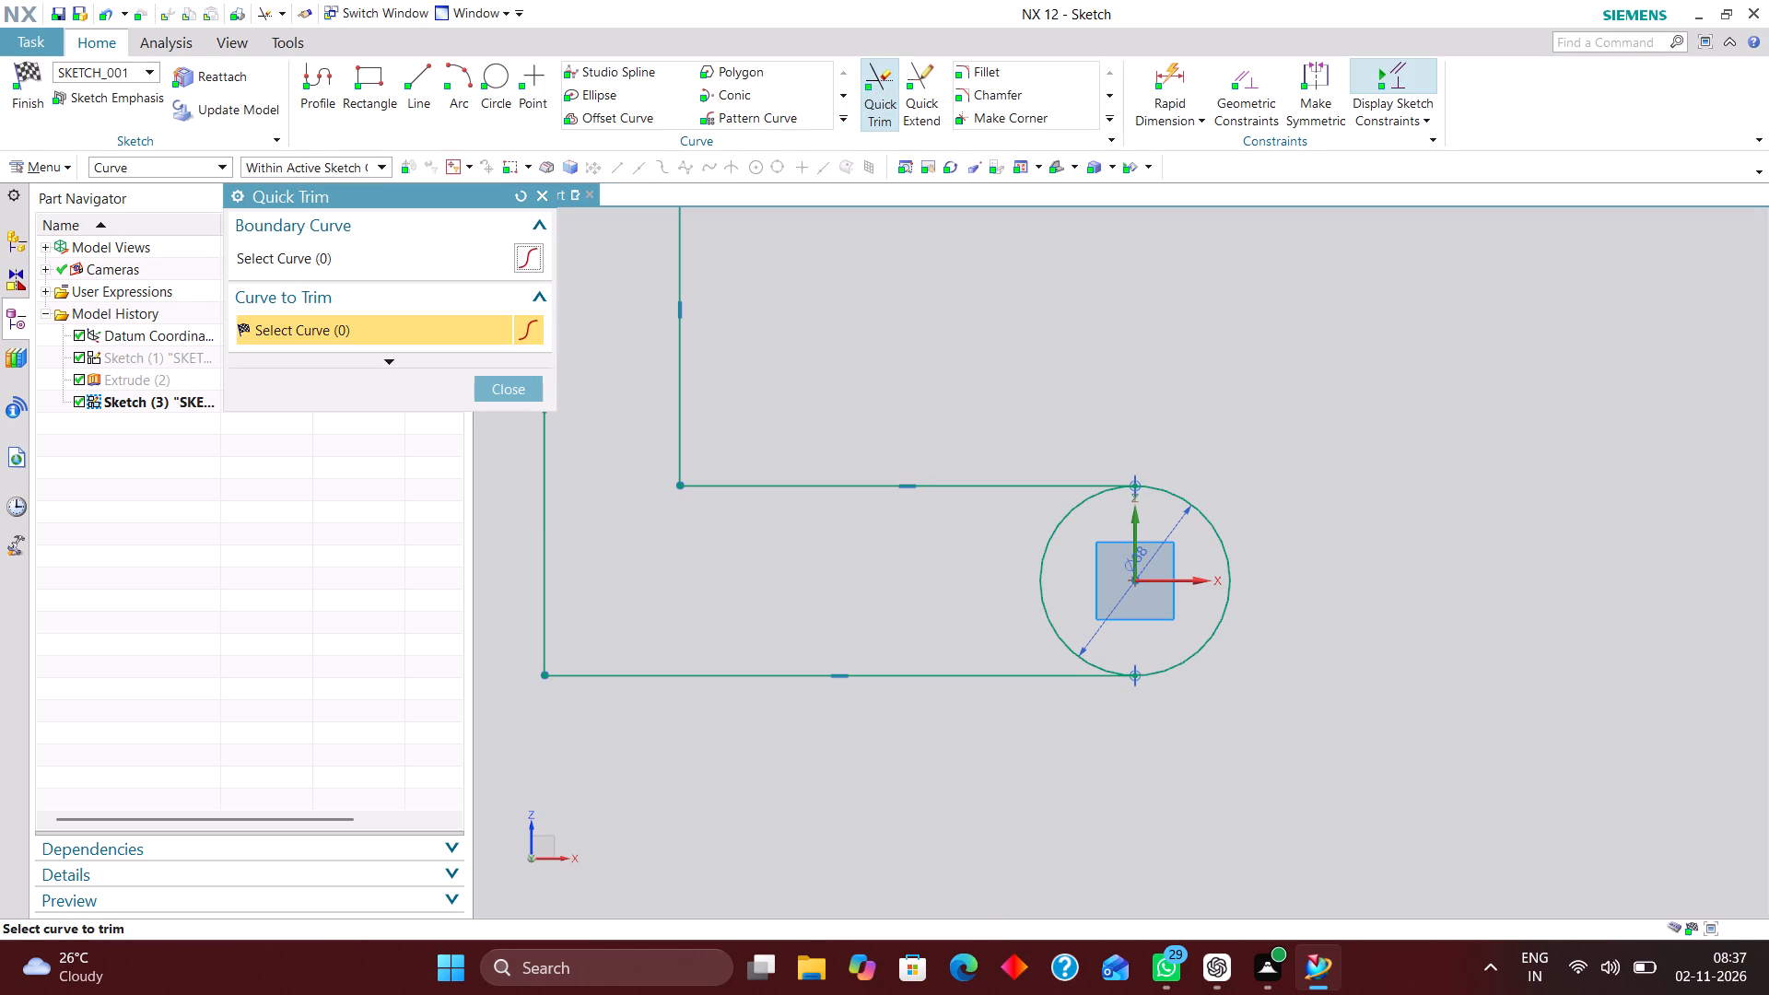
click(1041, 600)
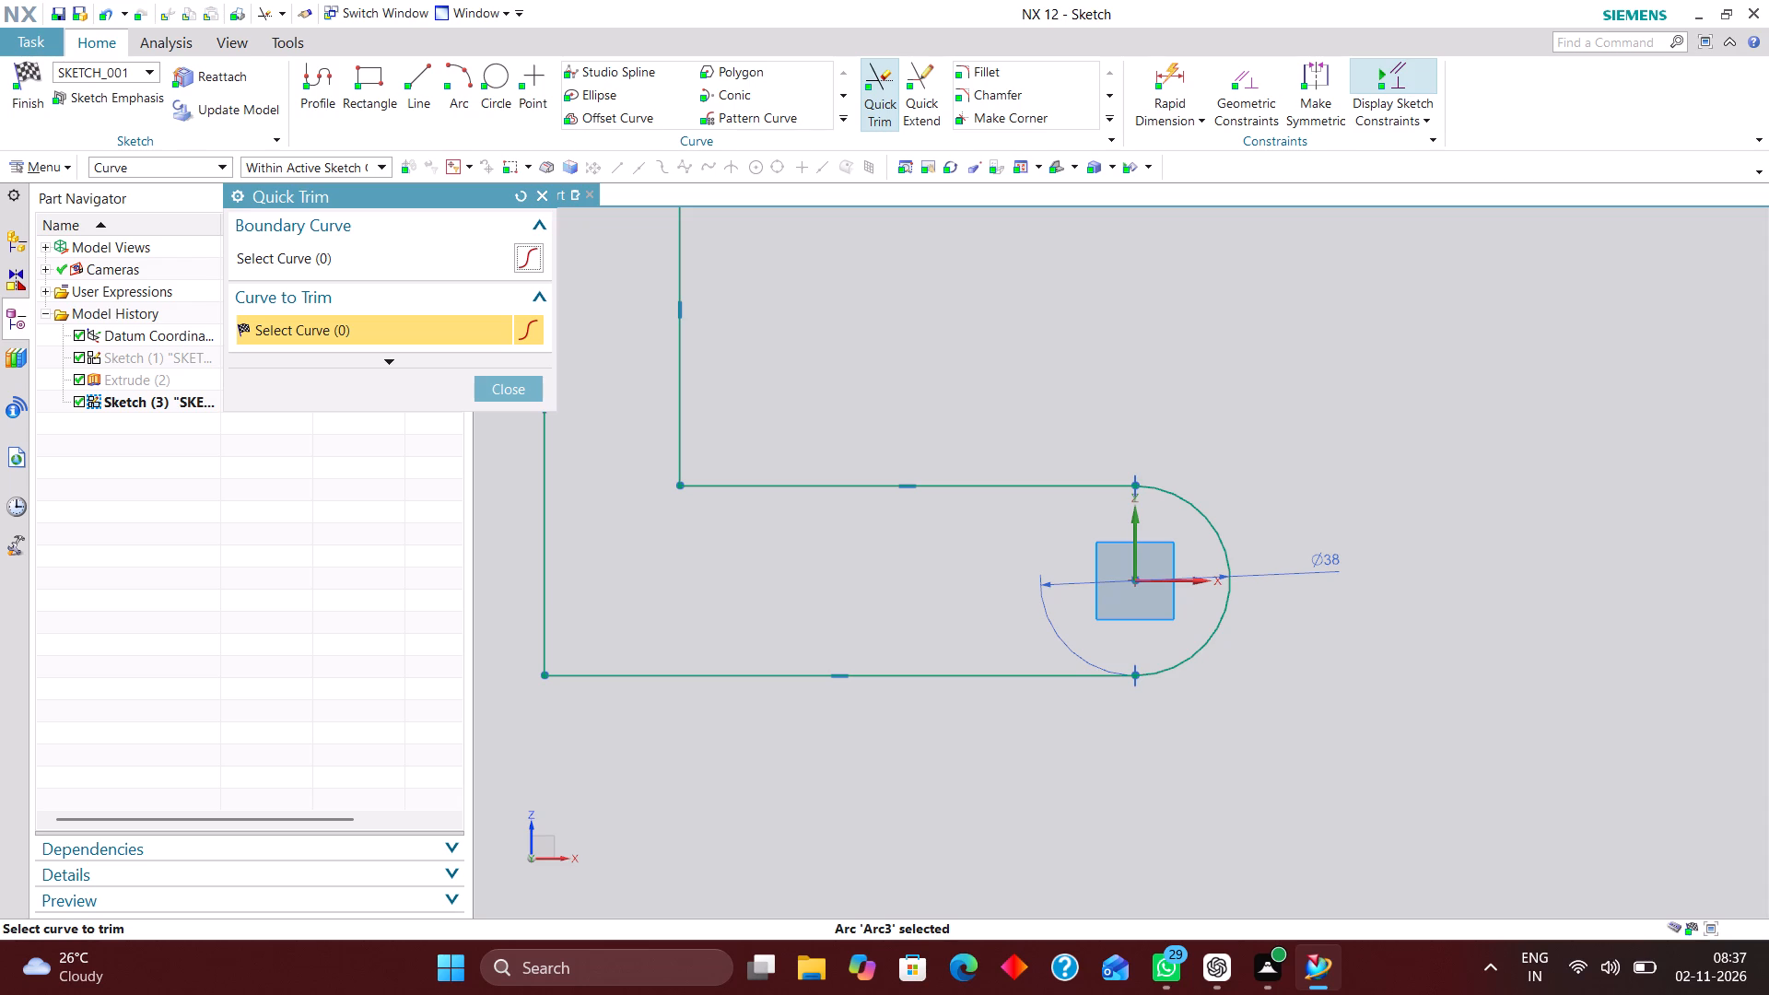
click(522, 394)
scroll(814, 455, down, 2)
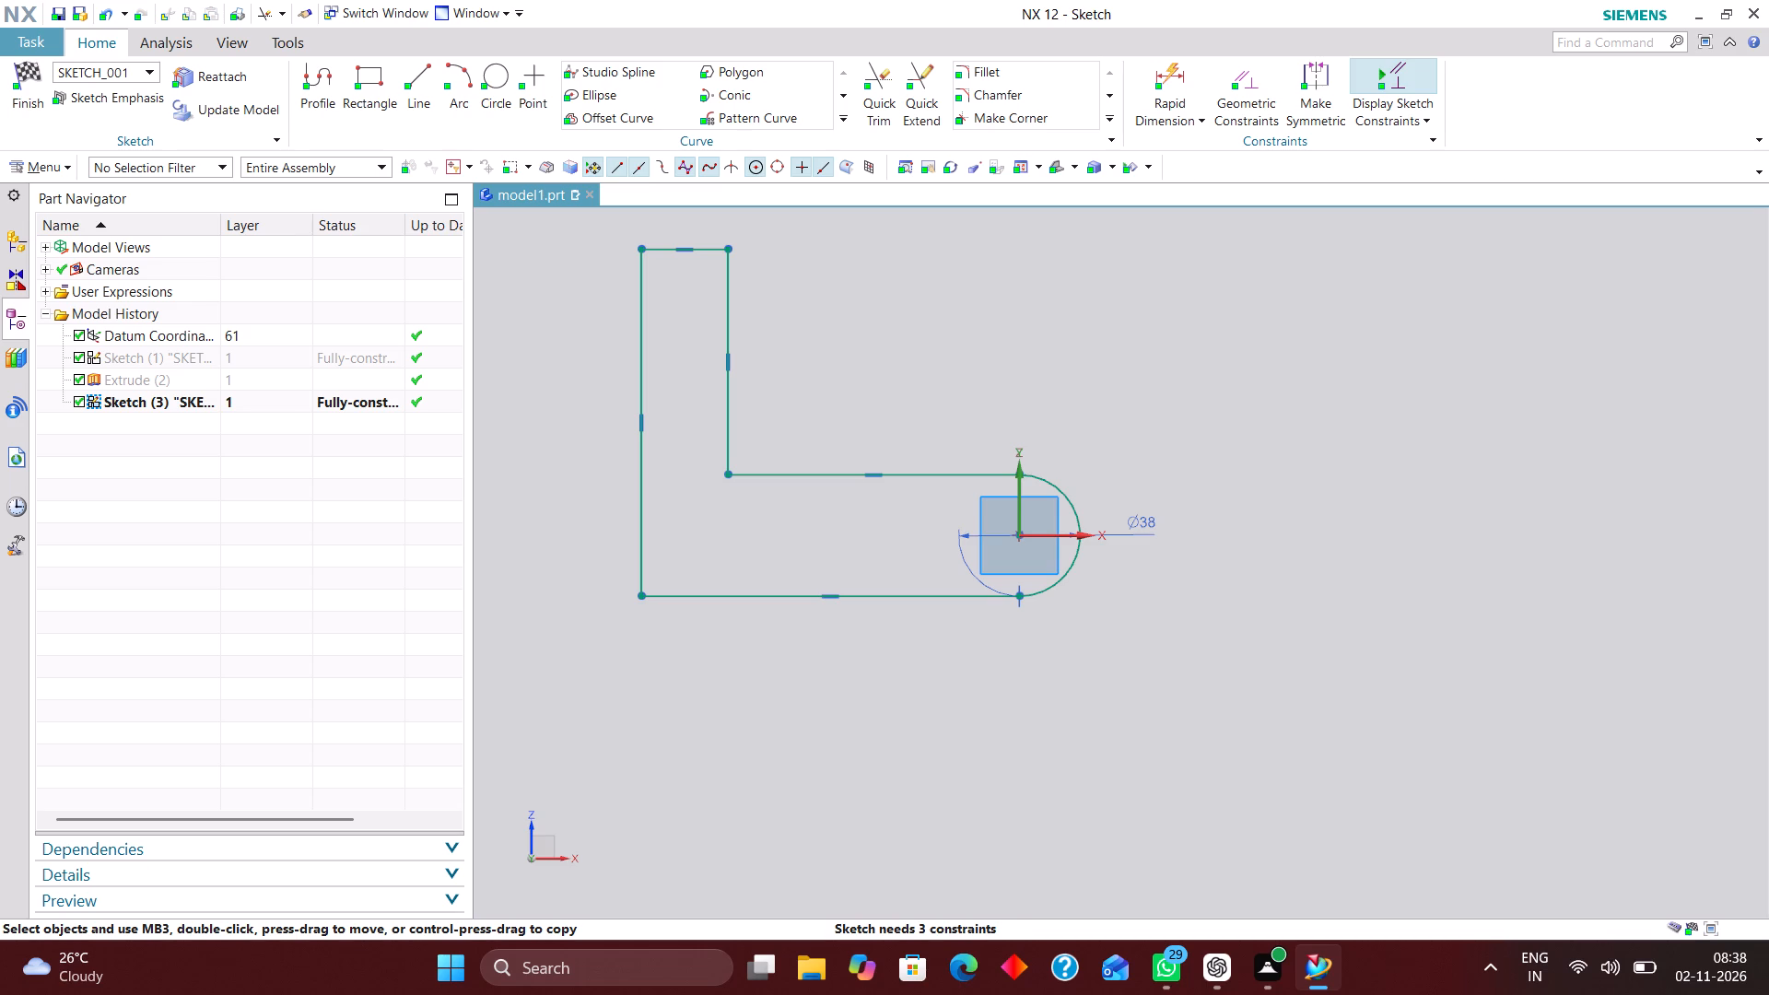
Dimension the vertical leg's width between its two long lines as 42 mm.
click(1179, 68)
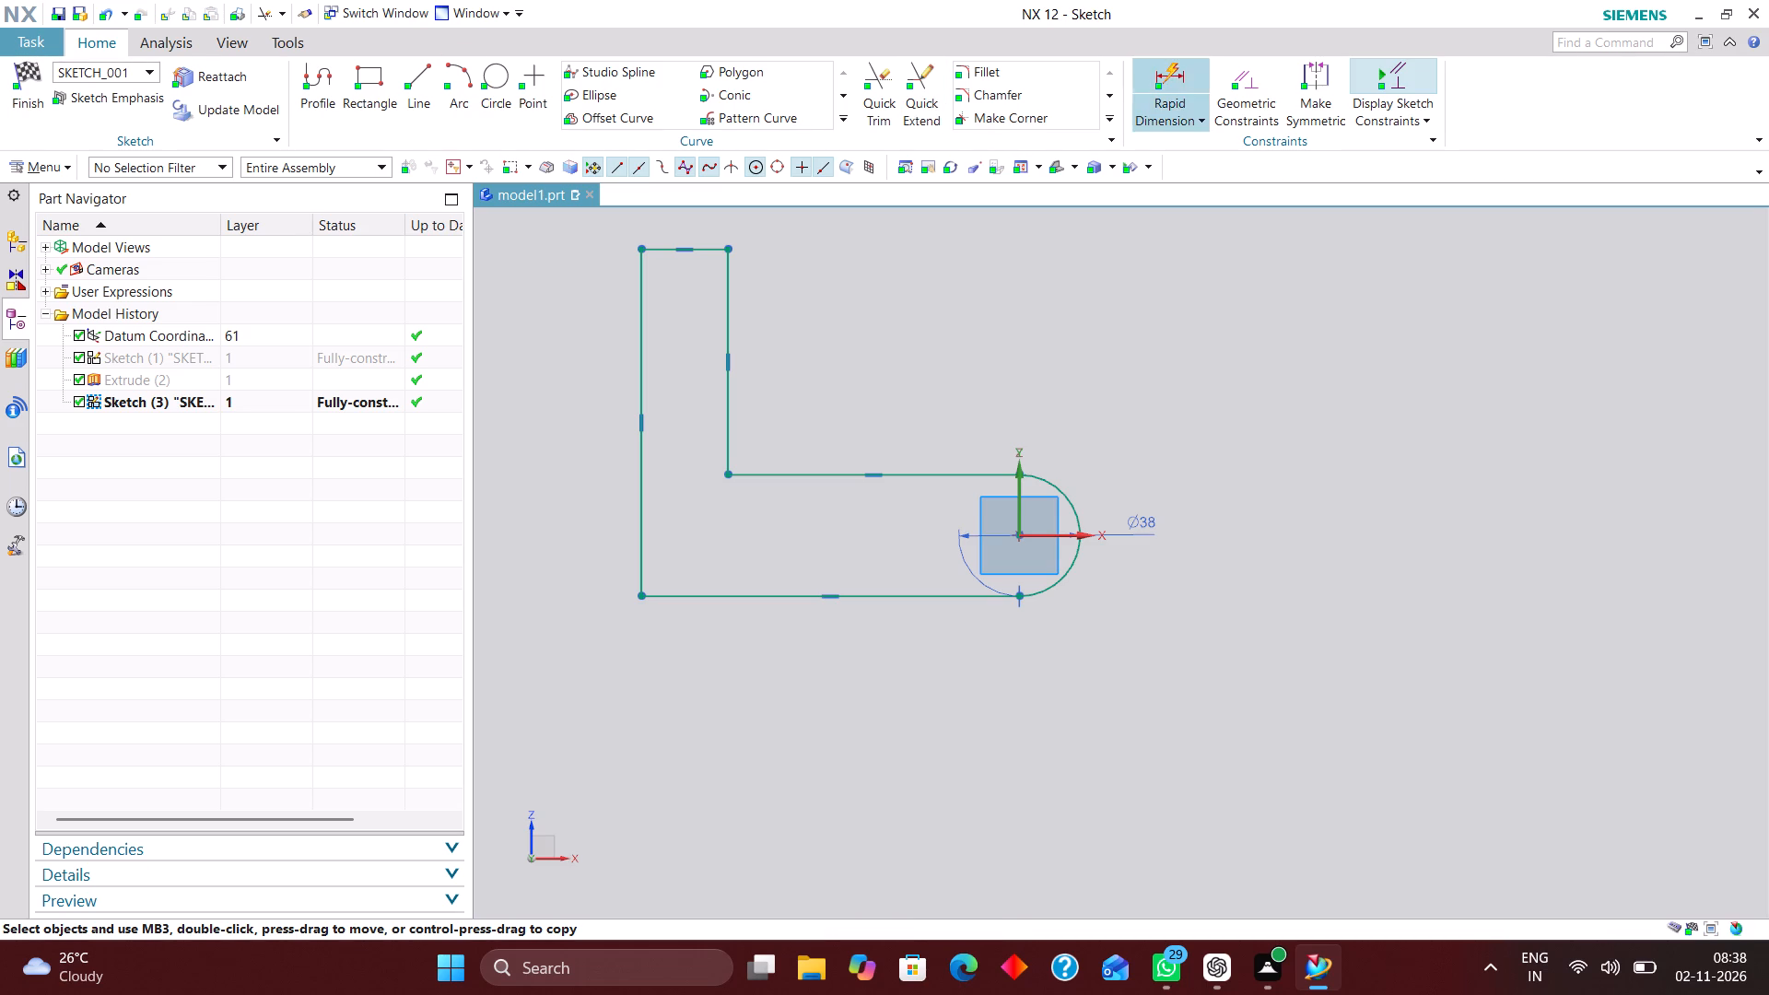
click(633, 380)
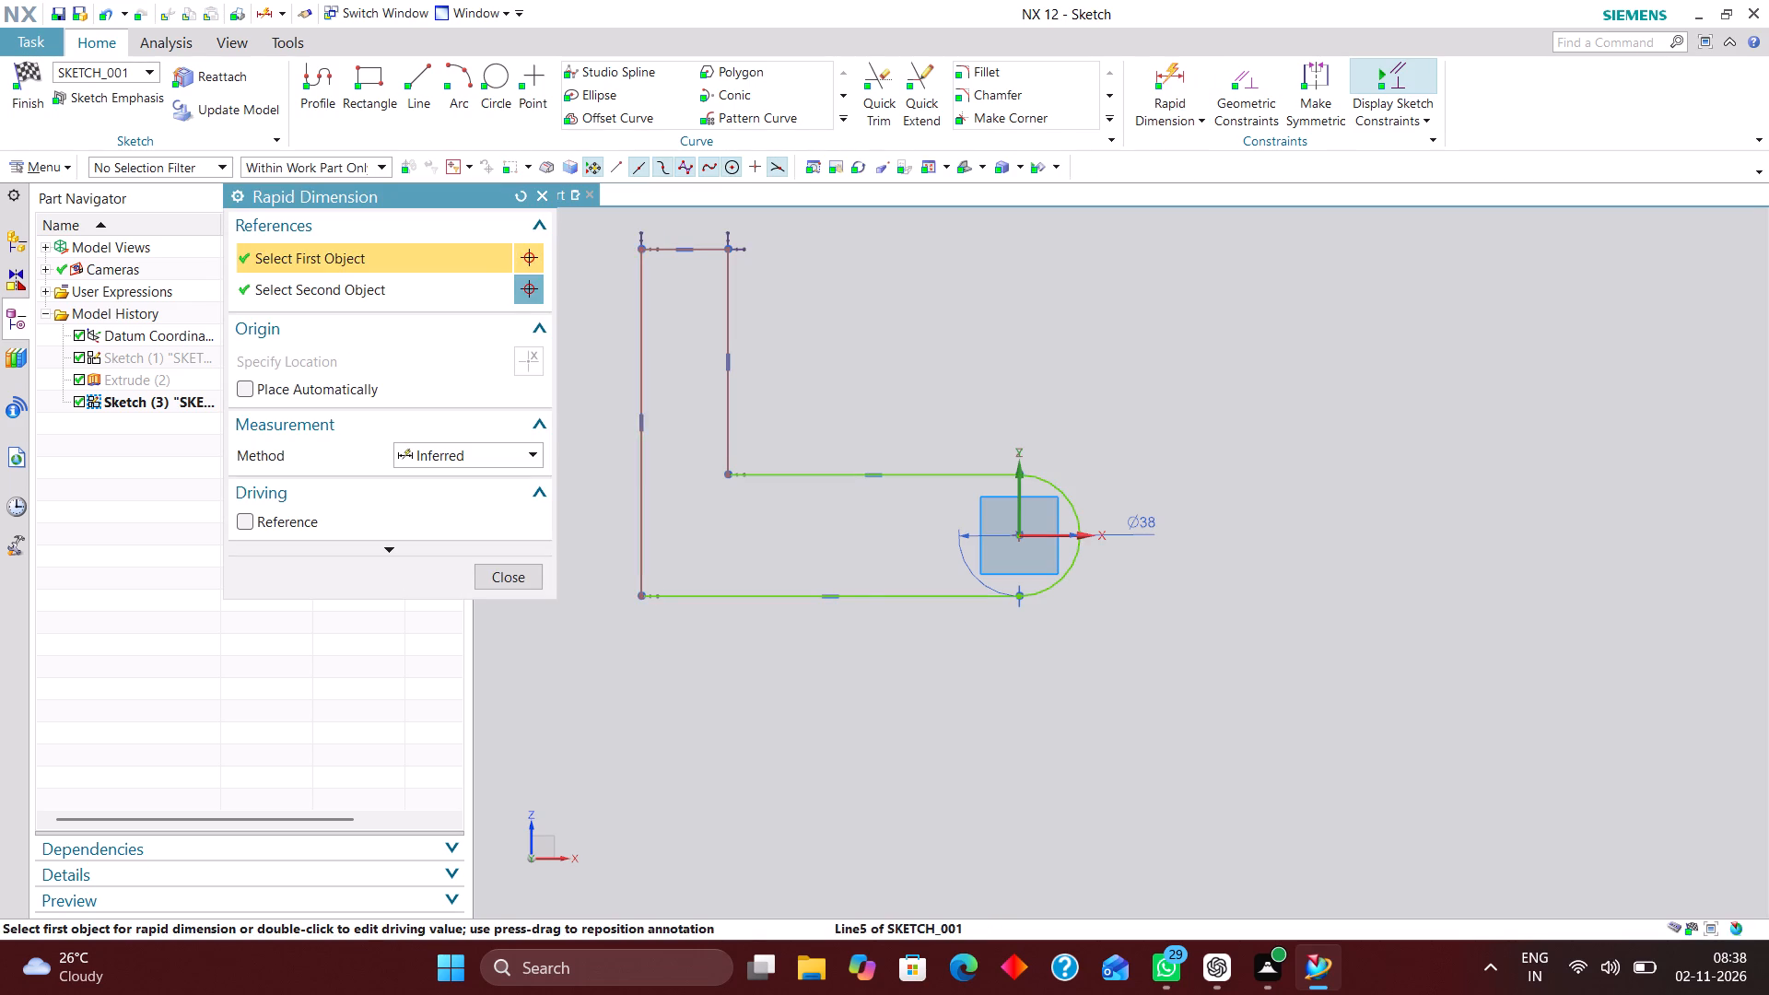
click(726, 388)
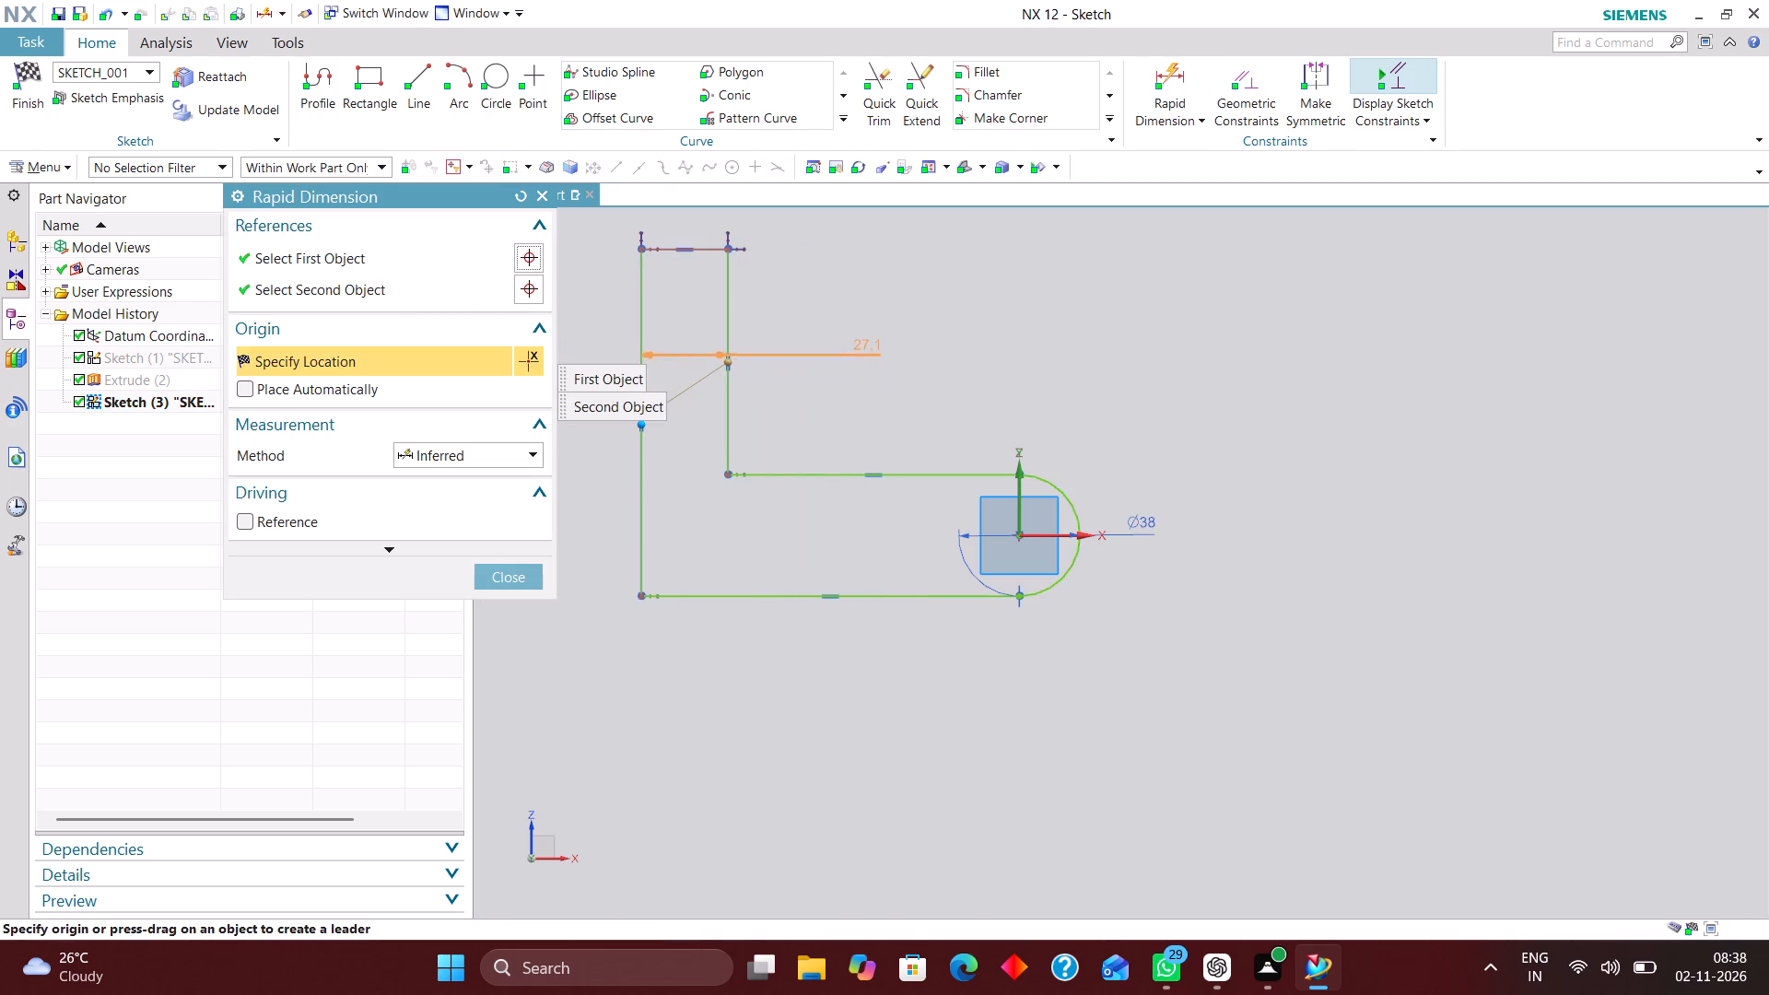
click(868, 344)
text(42)
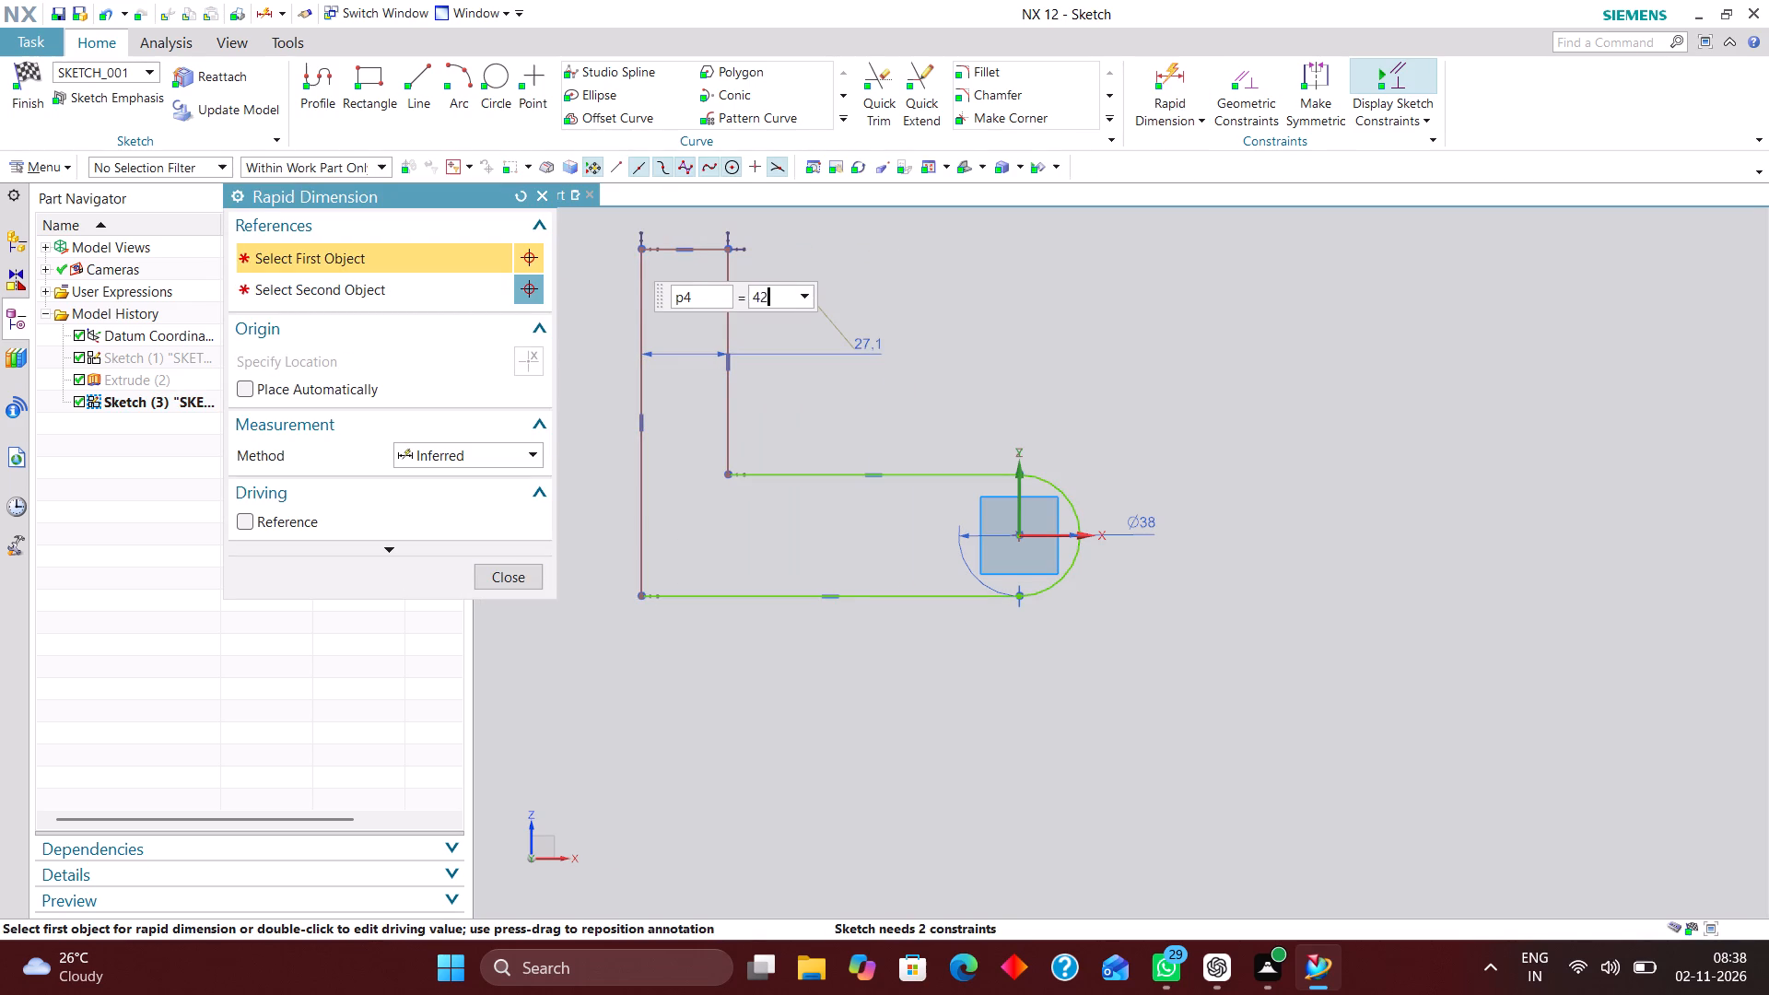
key(Return)
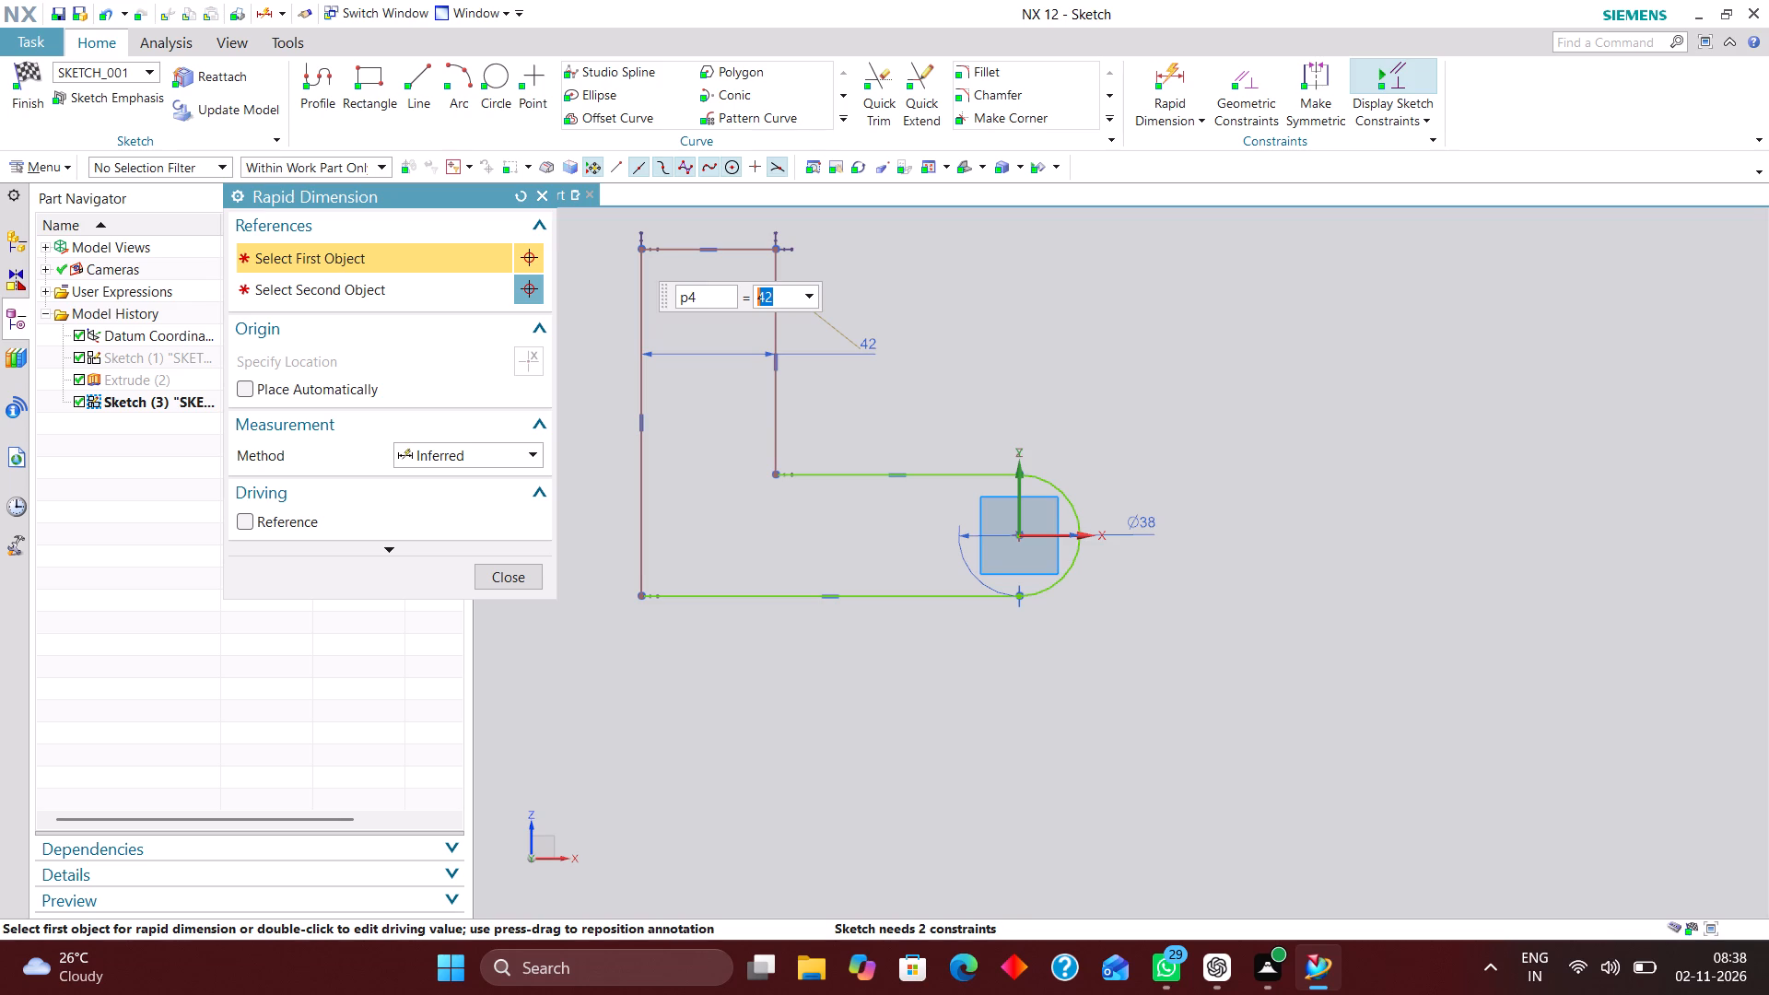
click(513, 574)
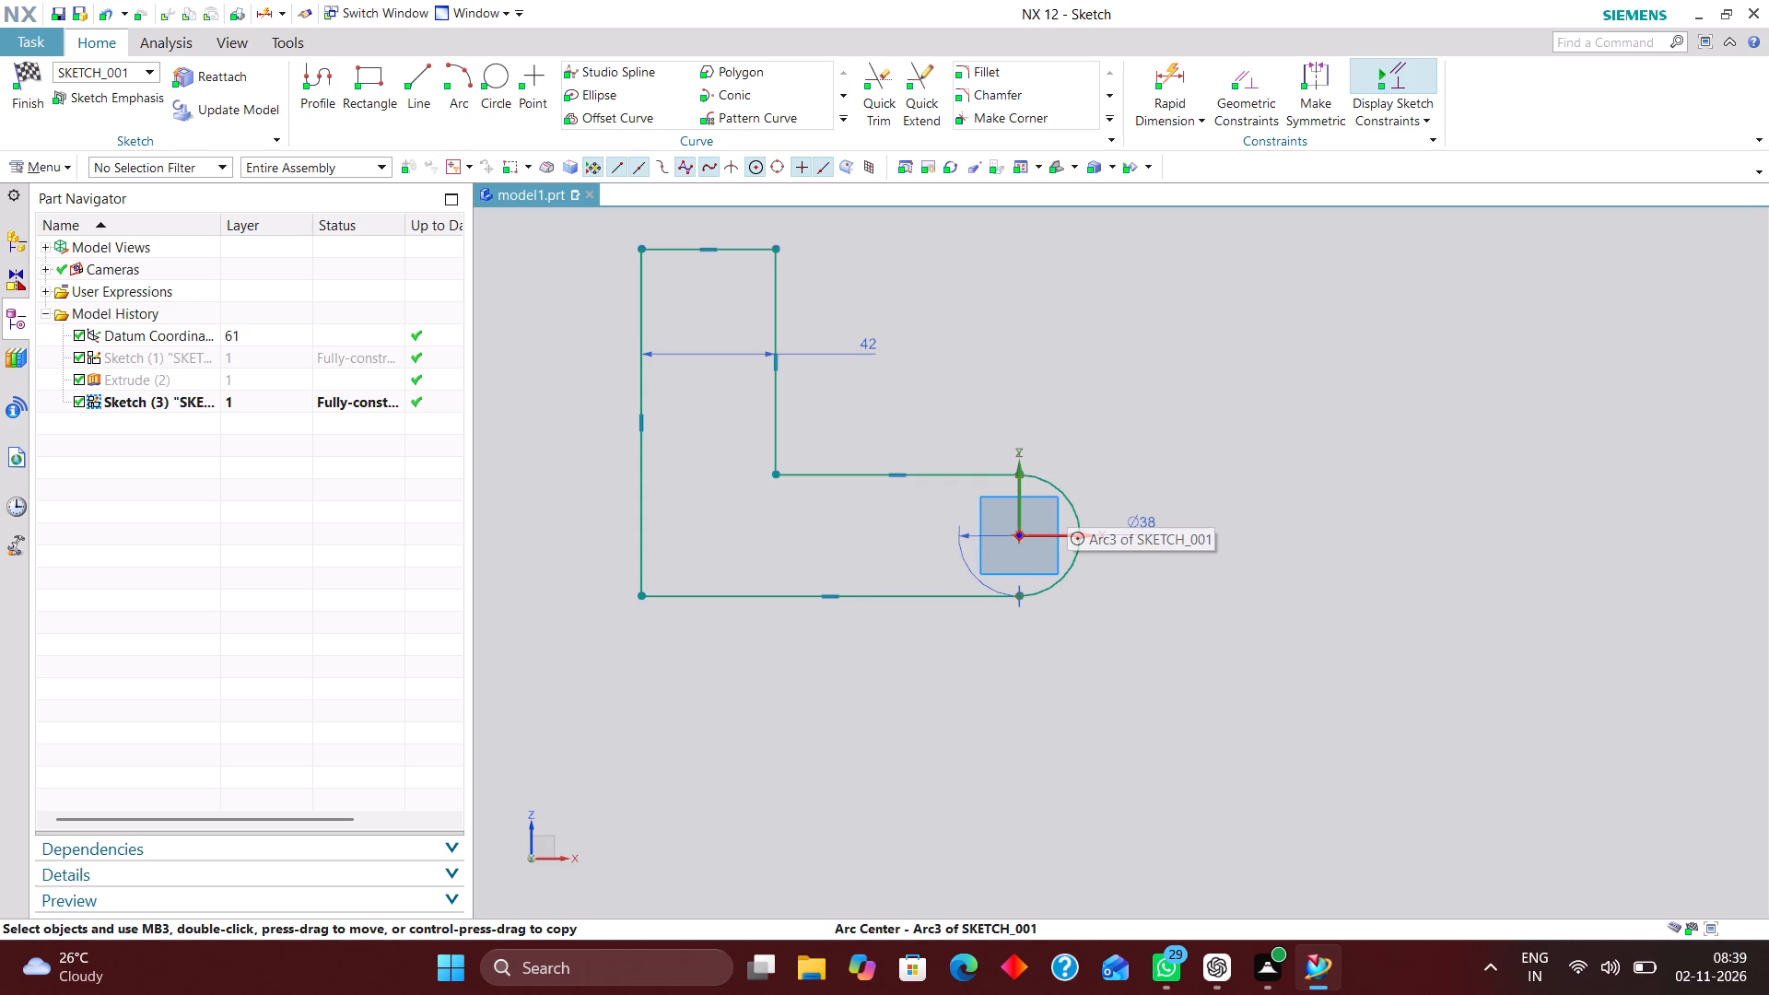
Shift the 42 mm wide vertical leg slightly closer to the rounded end.
drag(962, 478, 949, 511)
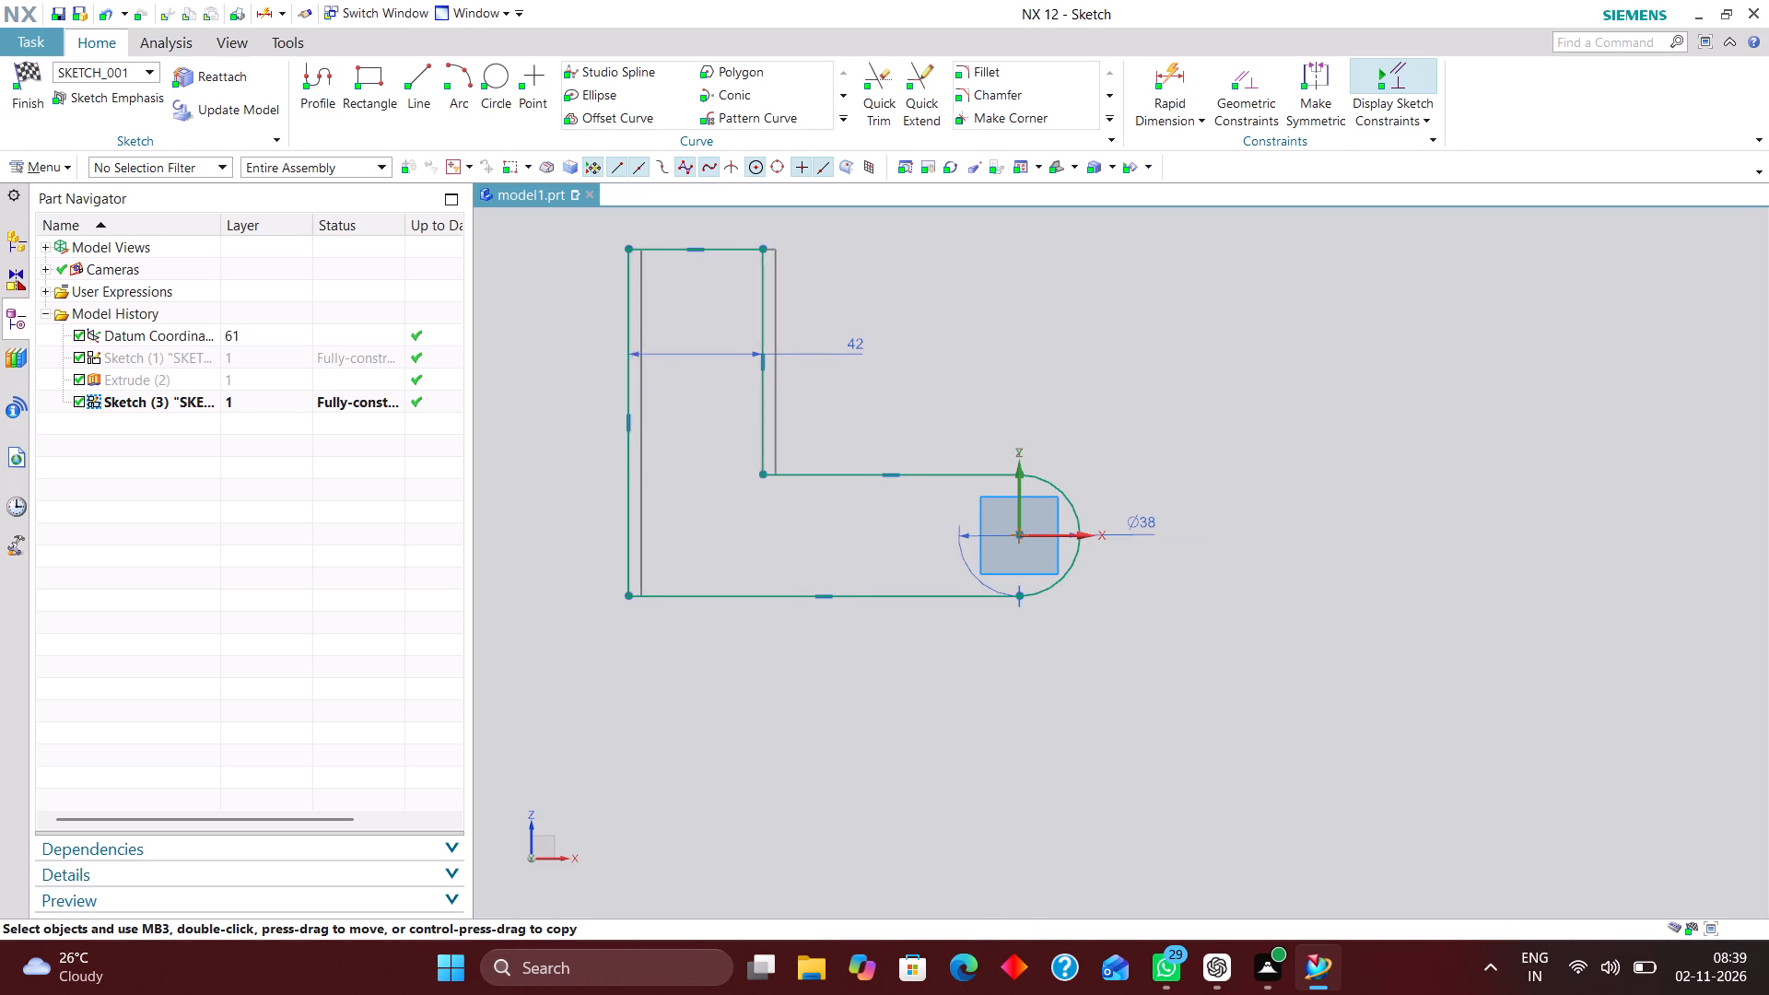
drag(949, 511, 971, 509)
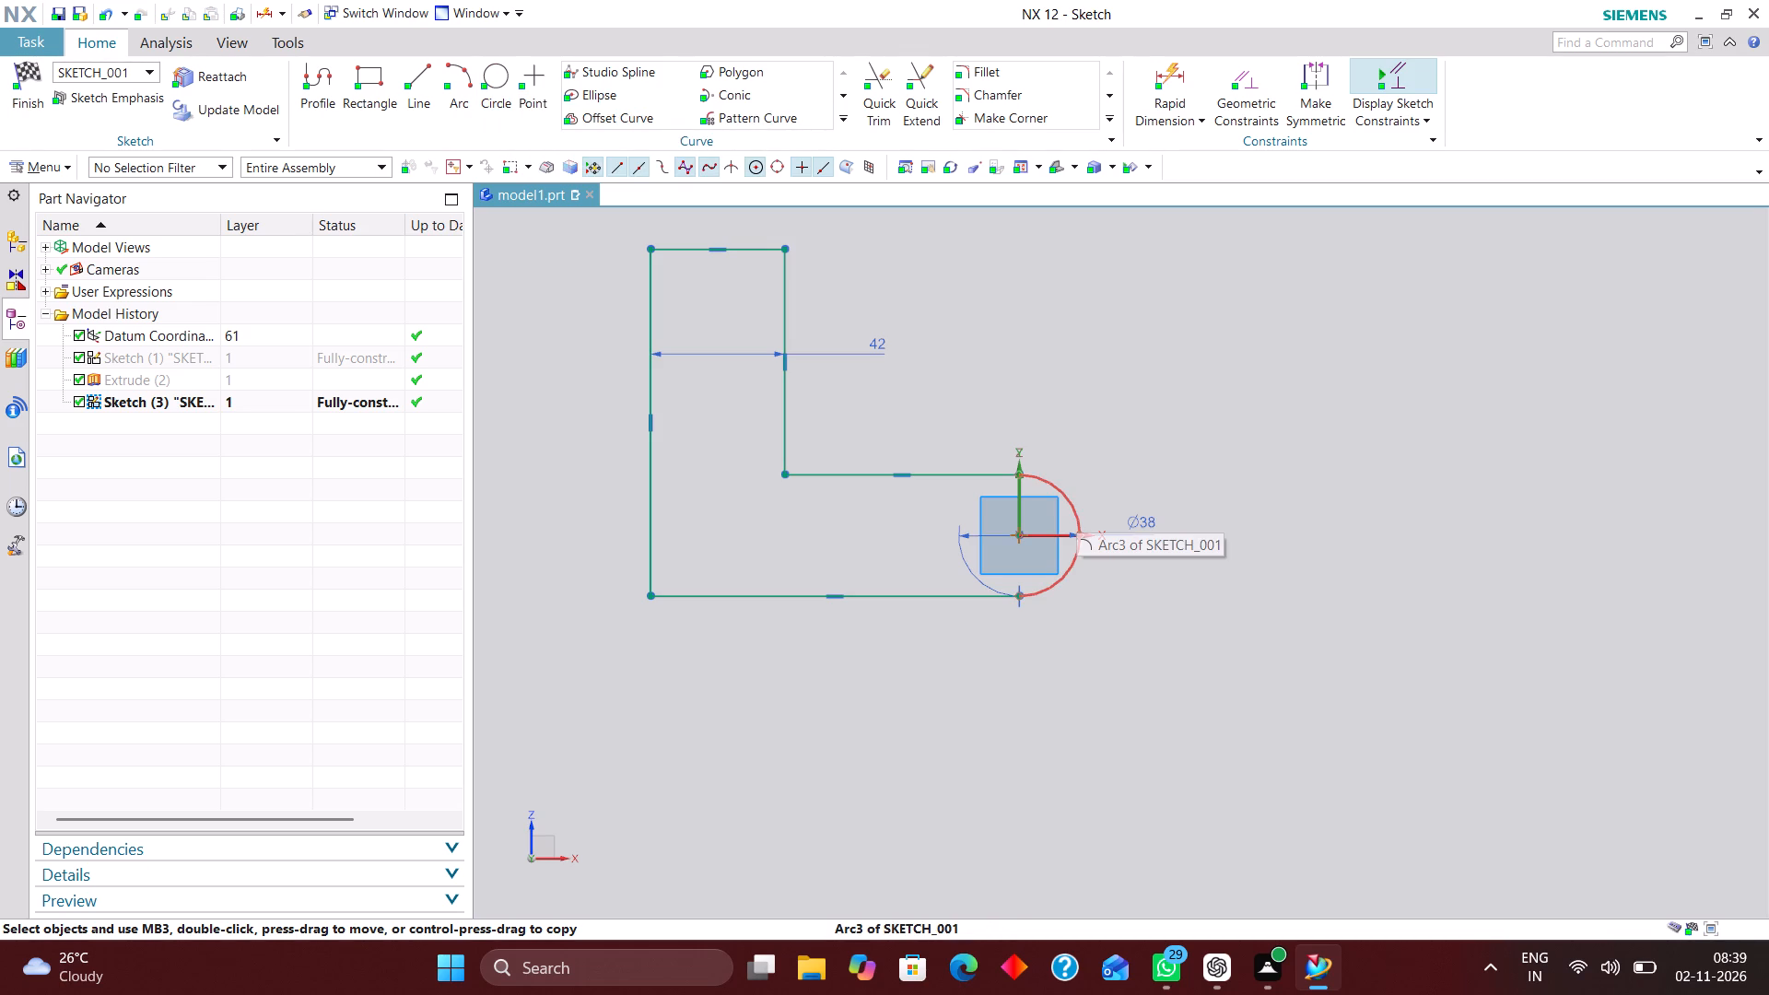
Delete the 38 mm arc at the end of the horizontal leg.
right_drag(1082, 511, 889, 455)
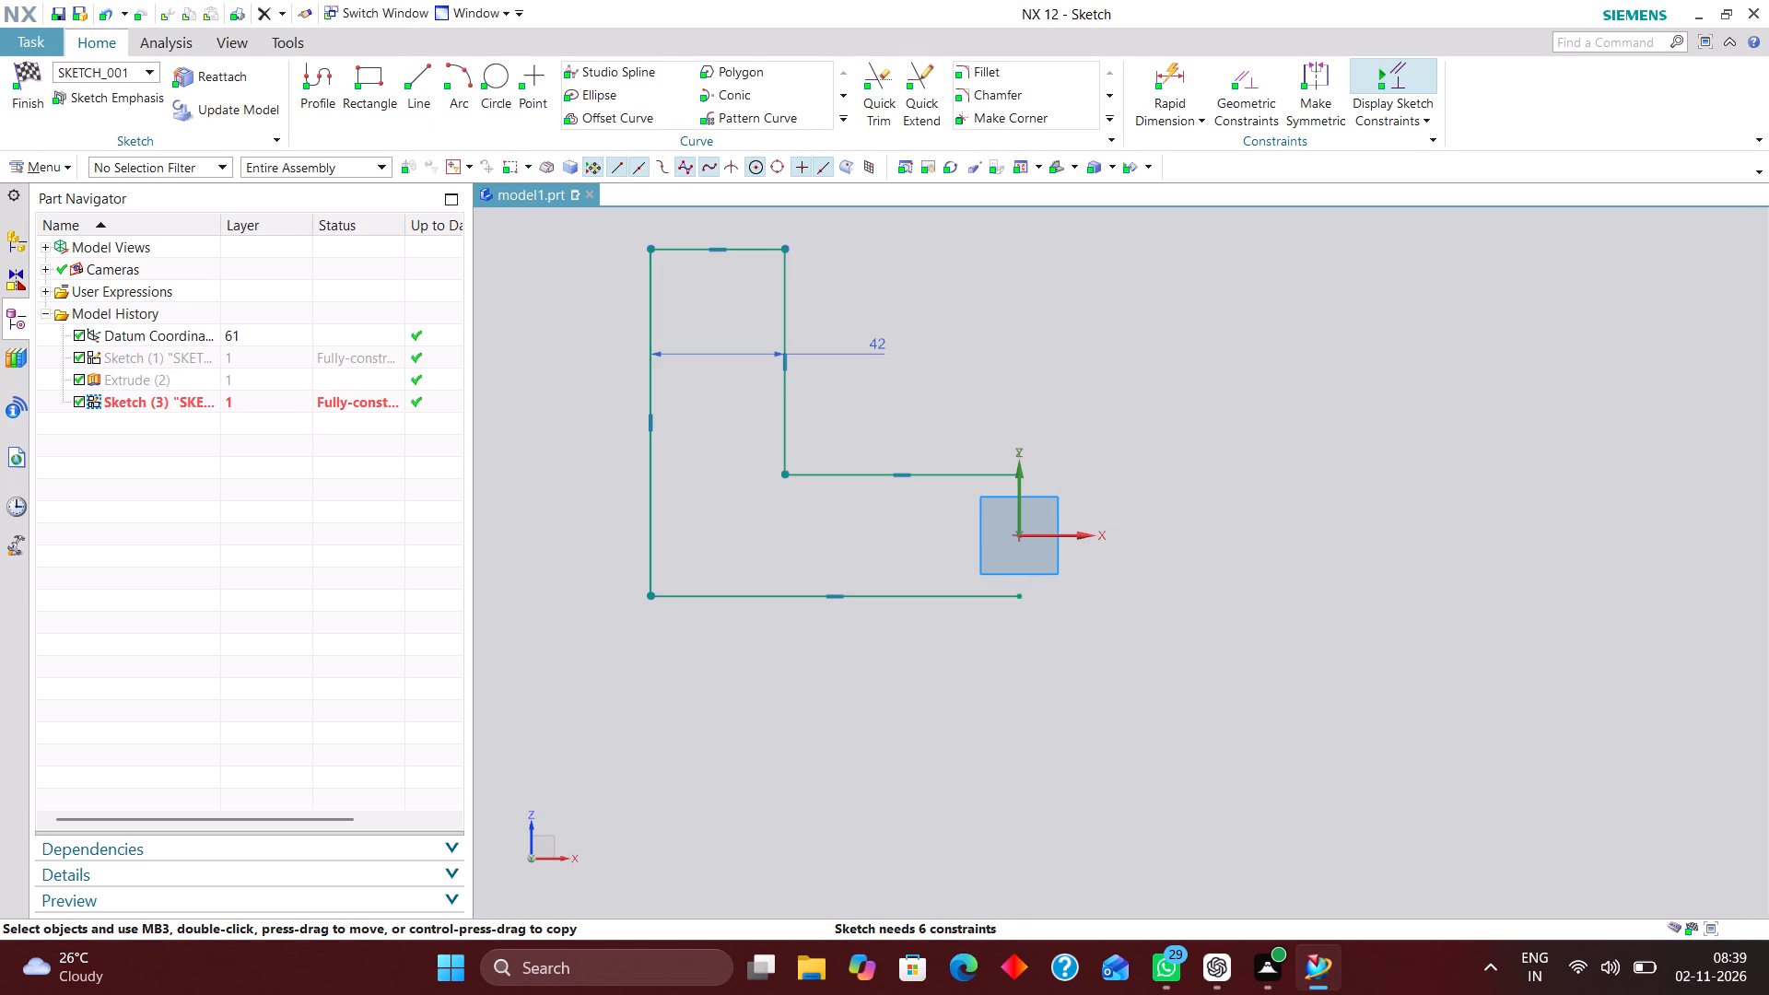
click(427, 88)
Dimension the horizontal leg's height between its upper and lower lines as 24 mm.
click(1165, 65)
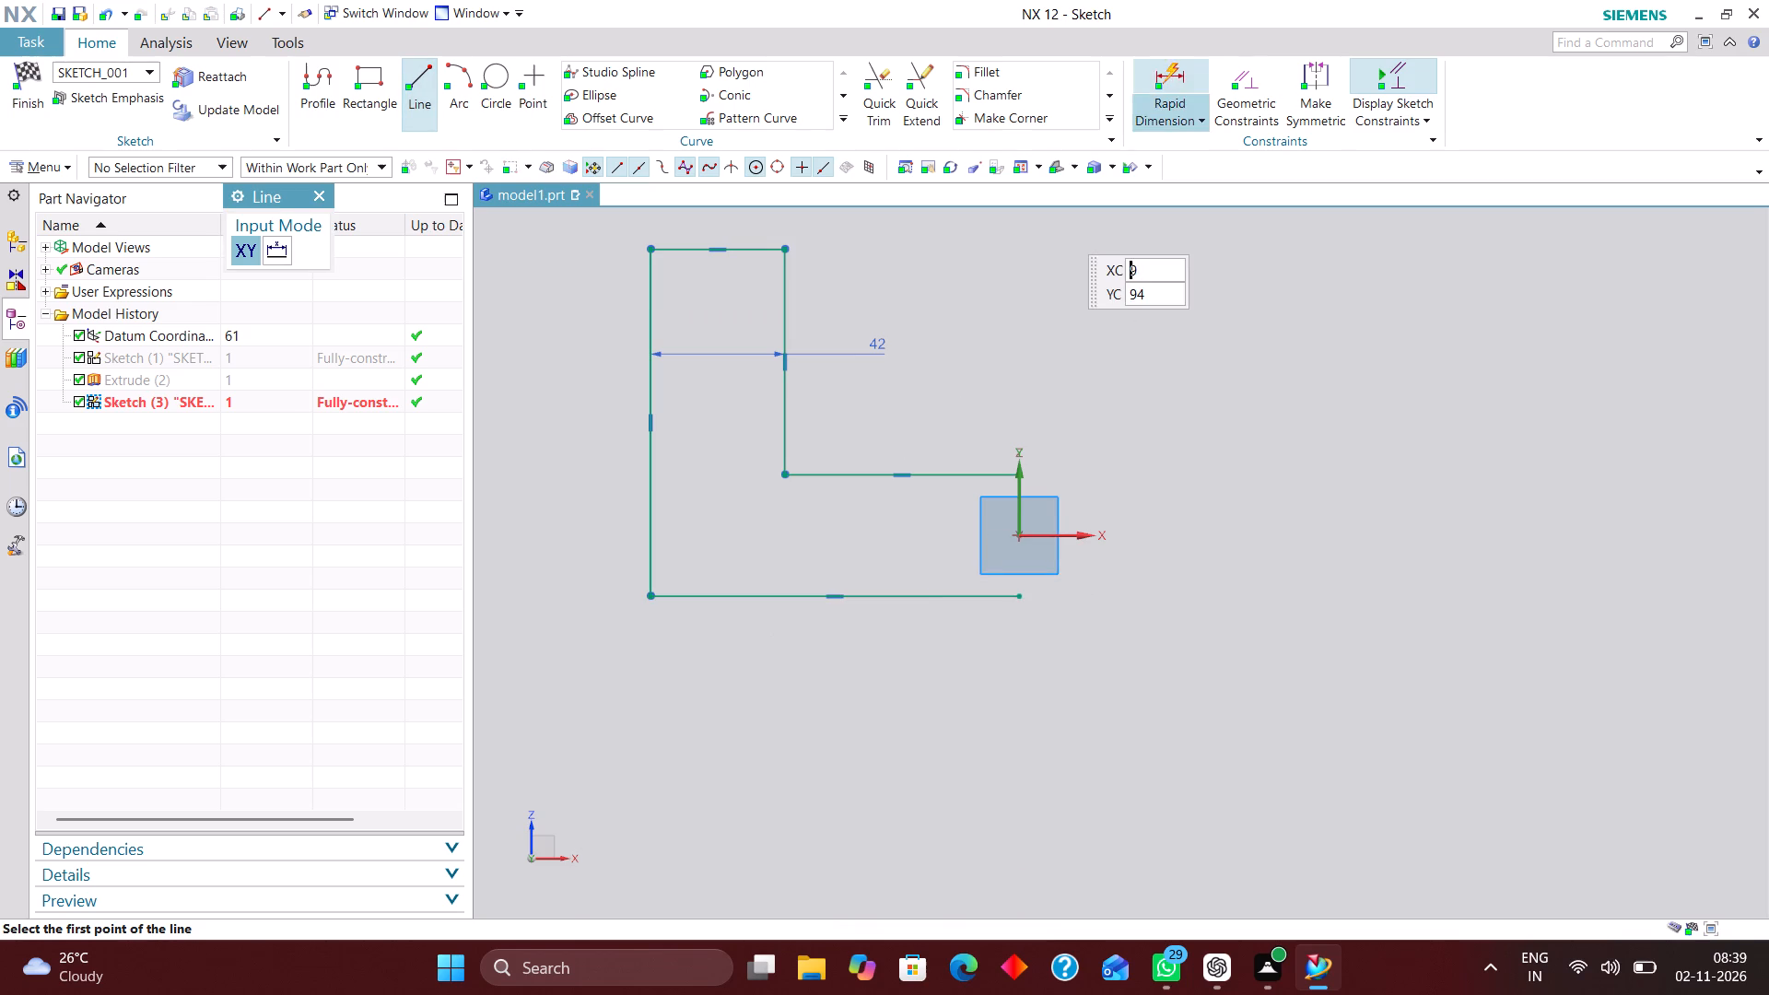
click(949, 597)
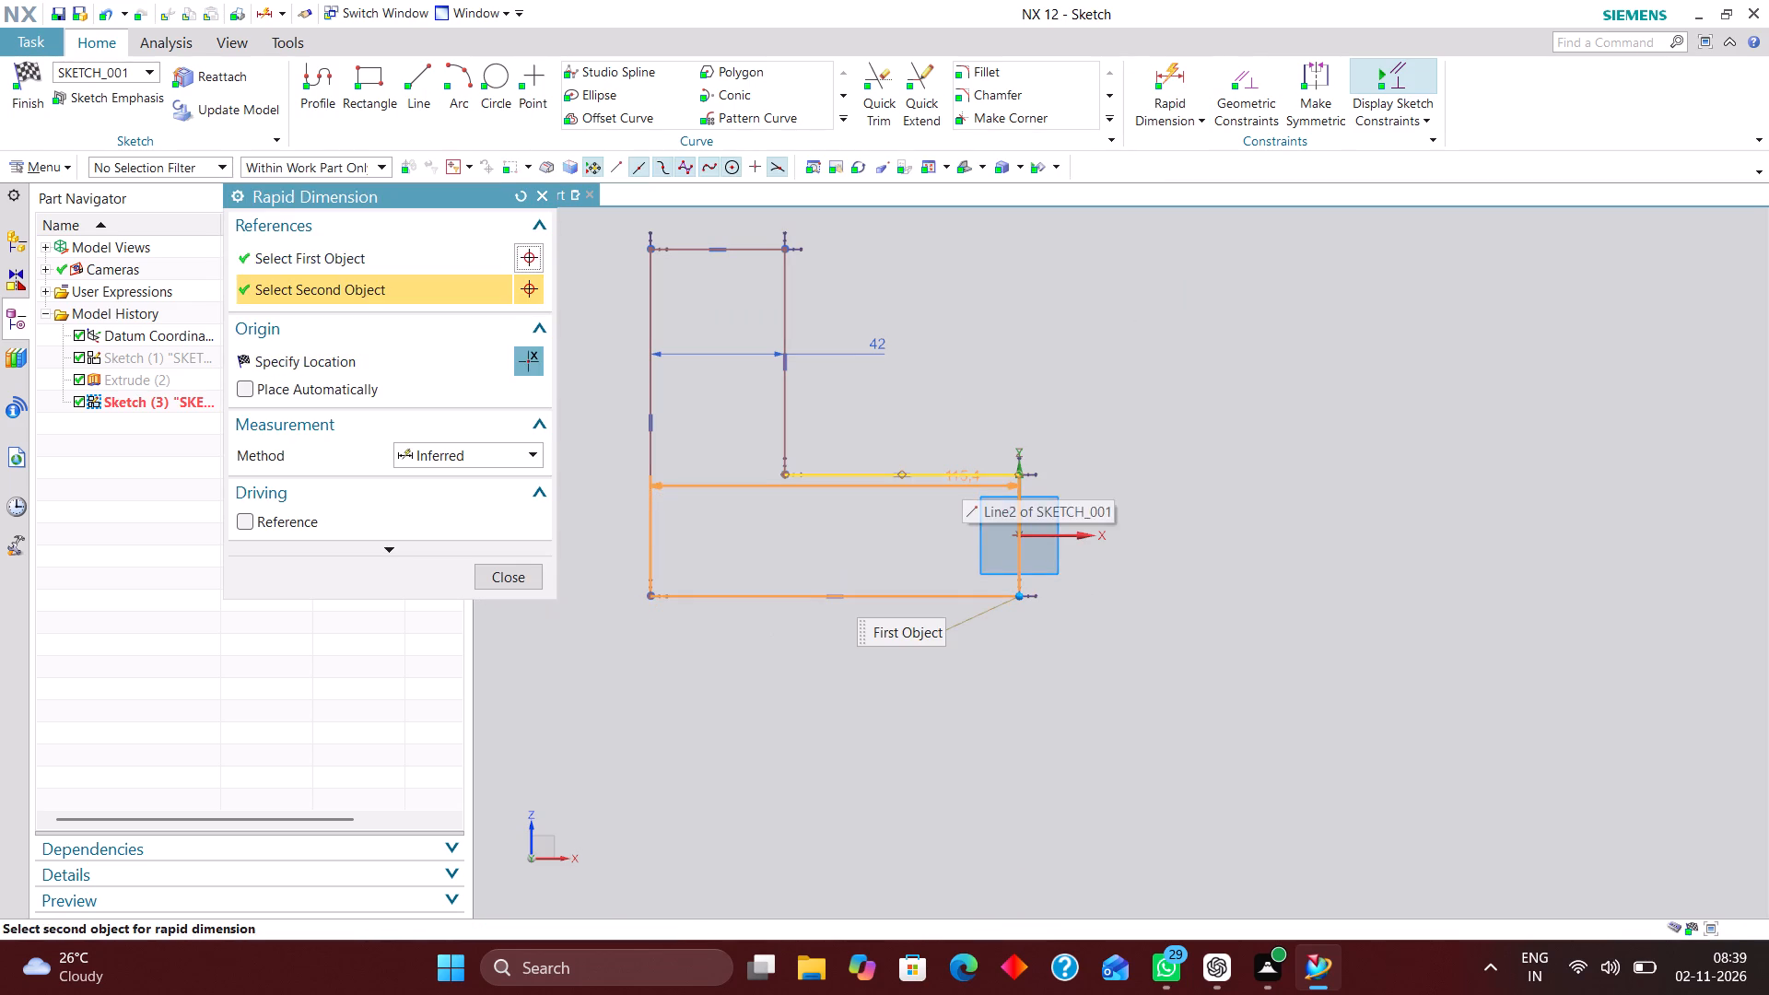
click(961, 474)
click(1163, 533)
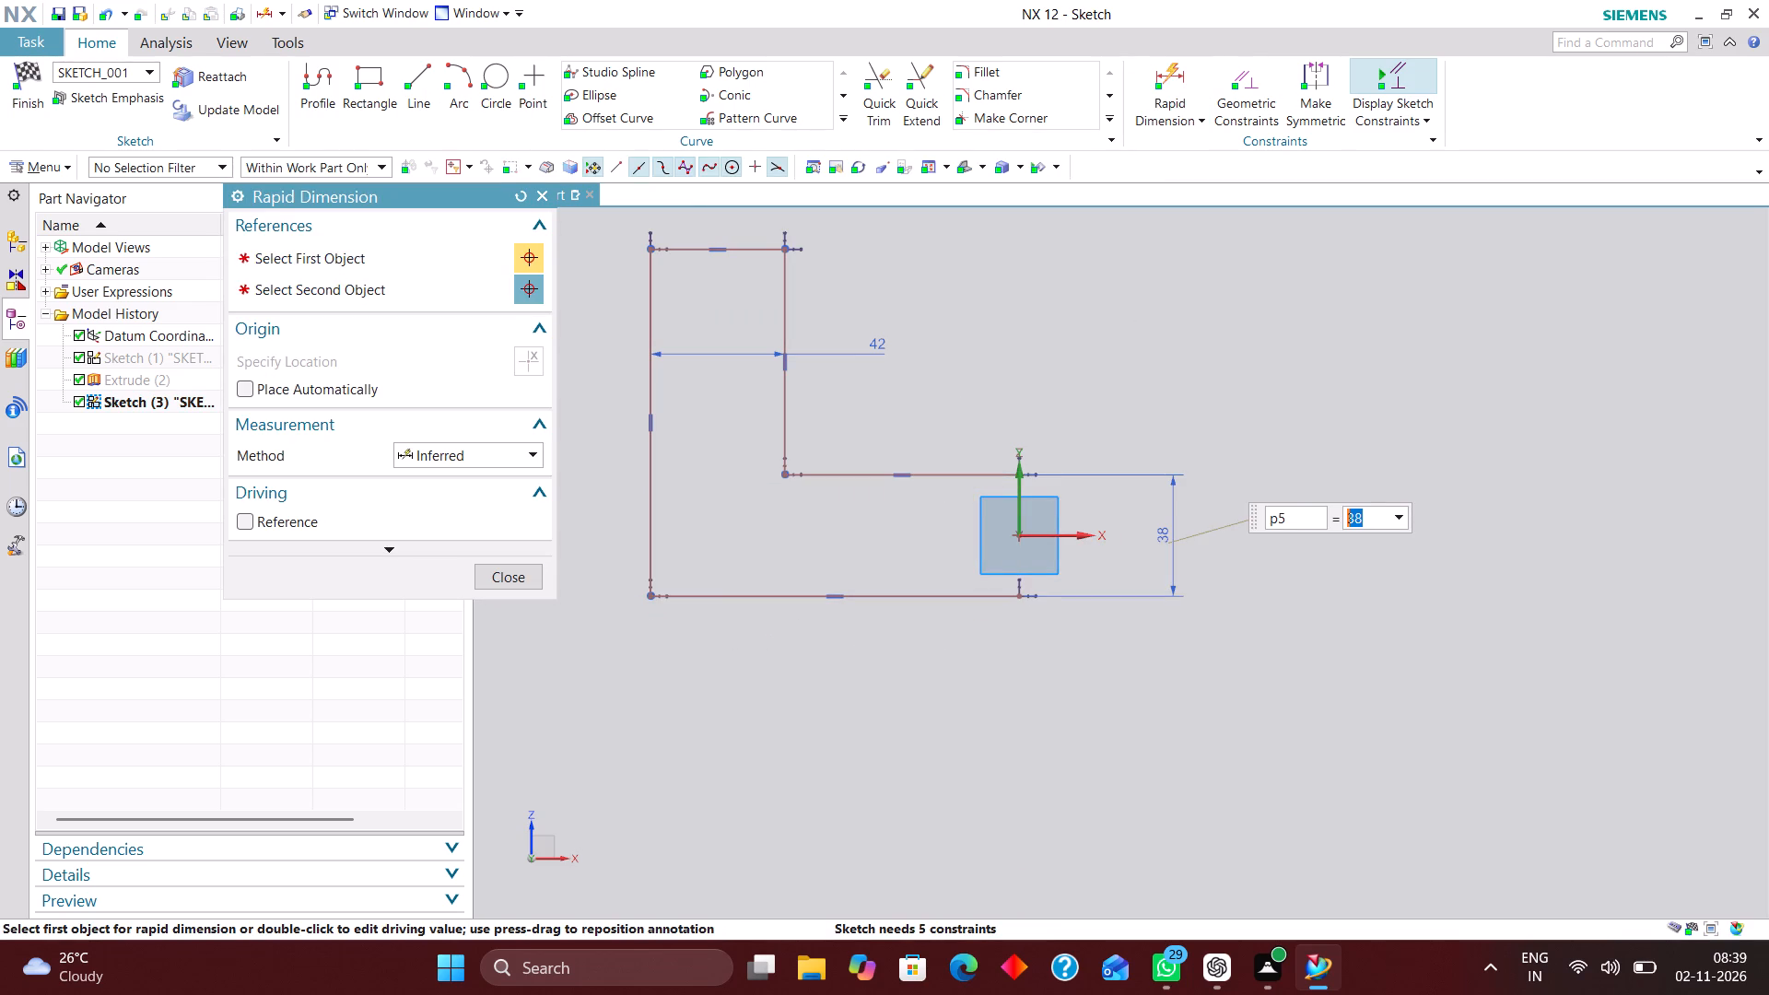
text(24)
key(Return)
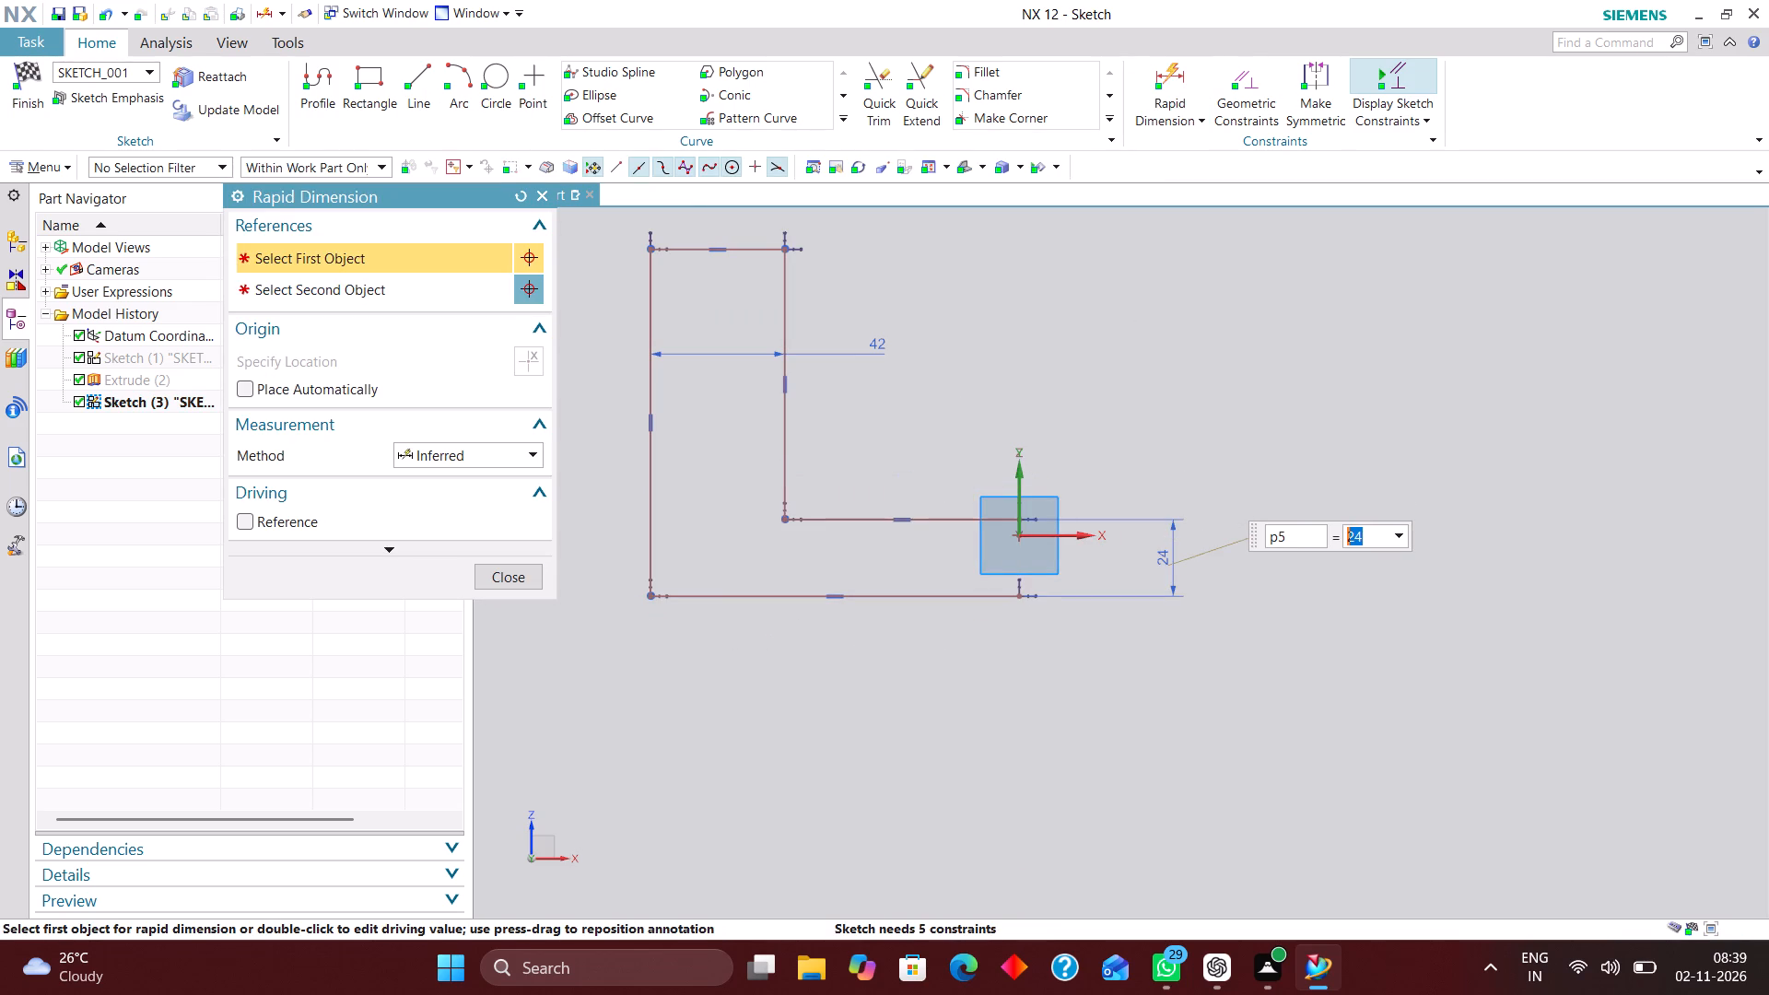
click(504, 571)
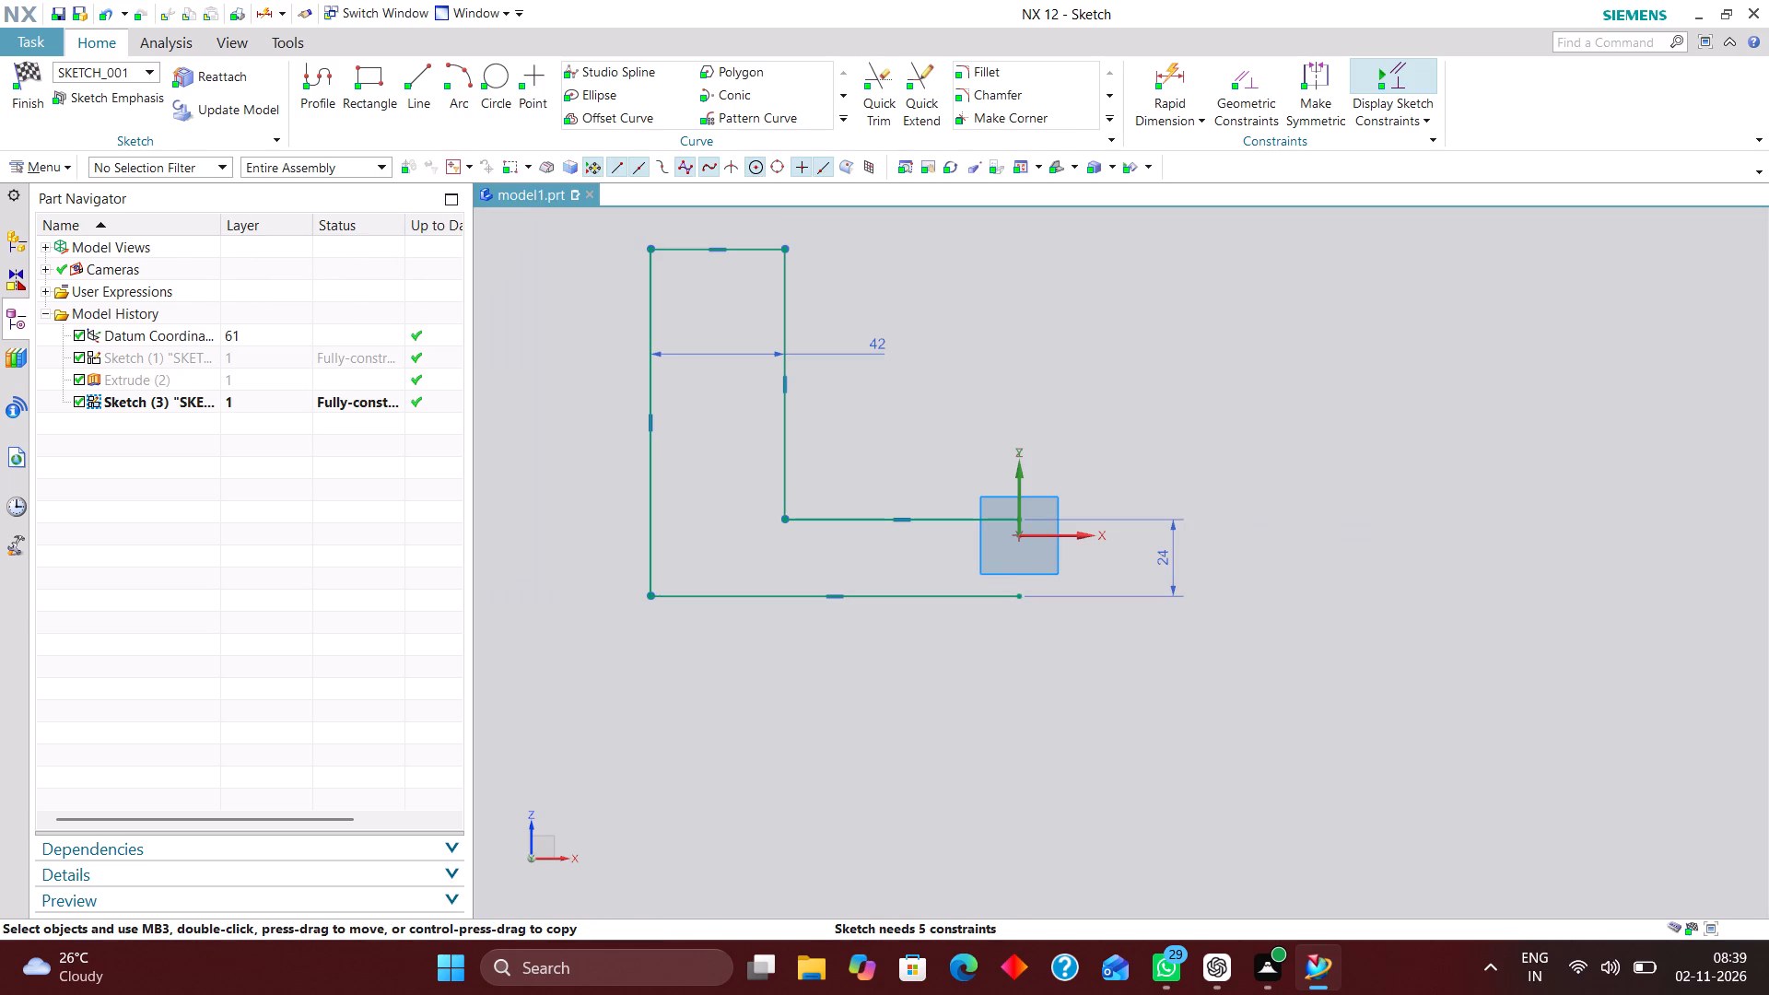
Draw a circle about 68 mm in diameter centred on the sketch origin.
click(495, 88)
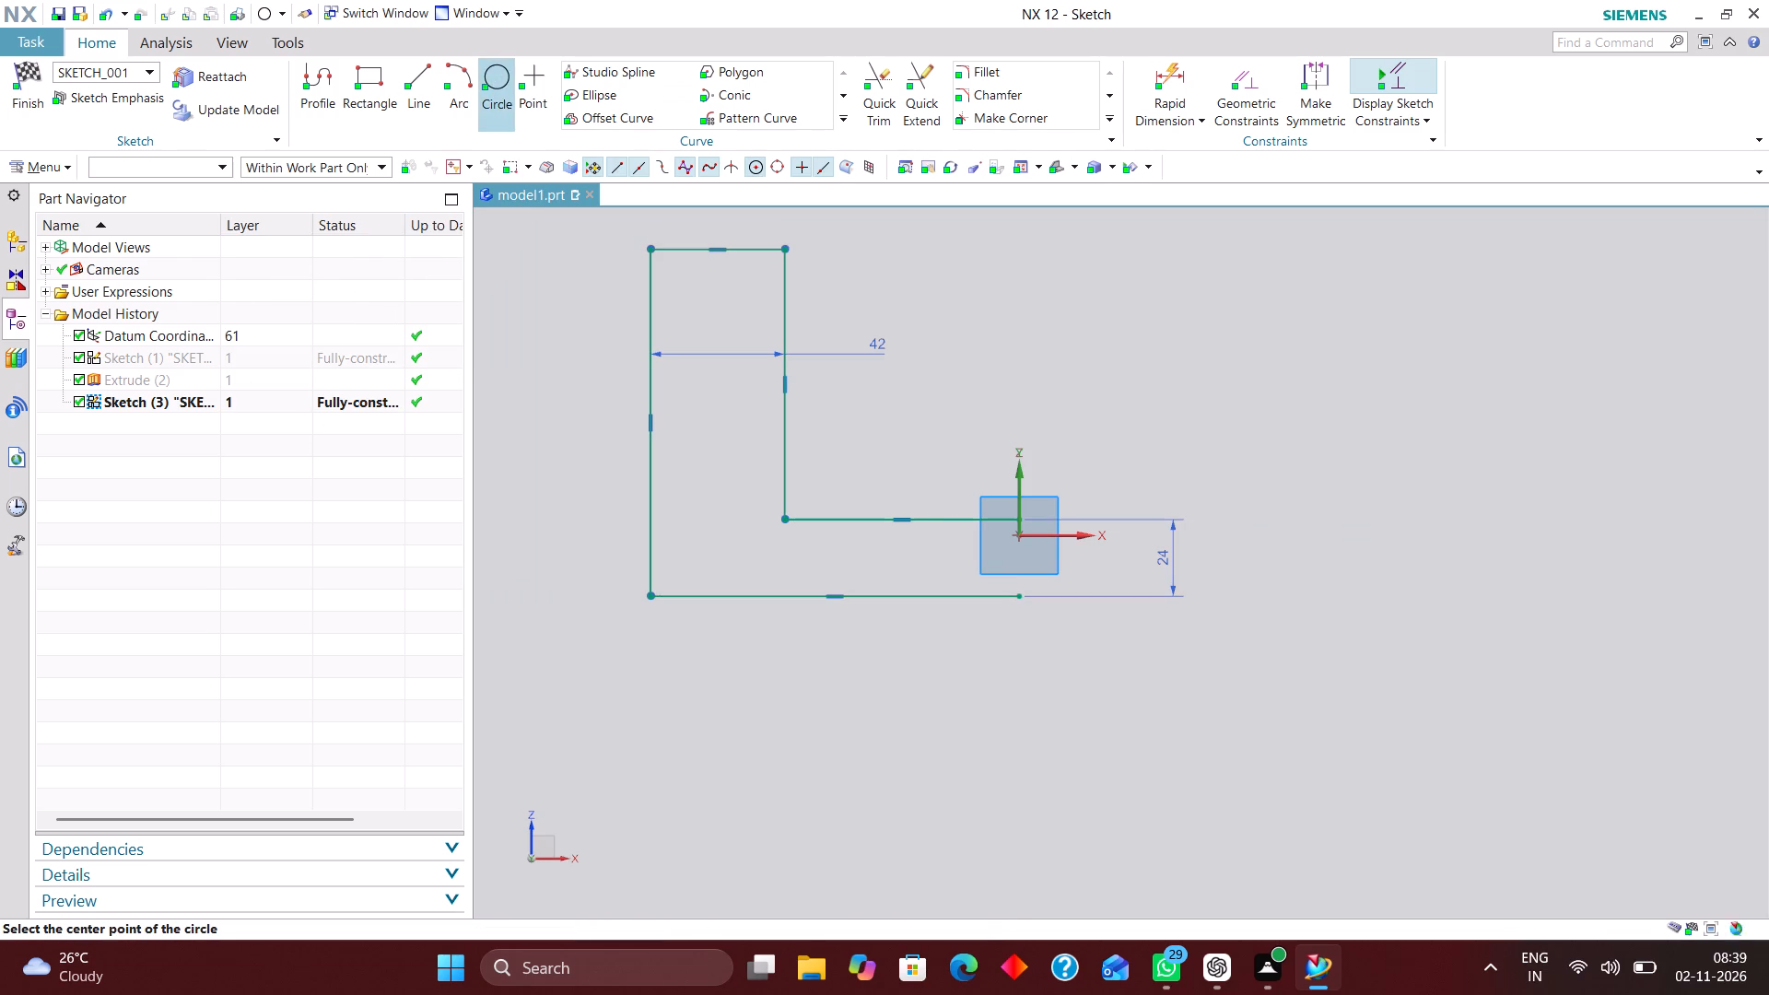
click(1020, 535)
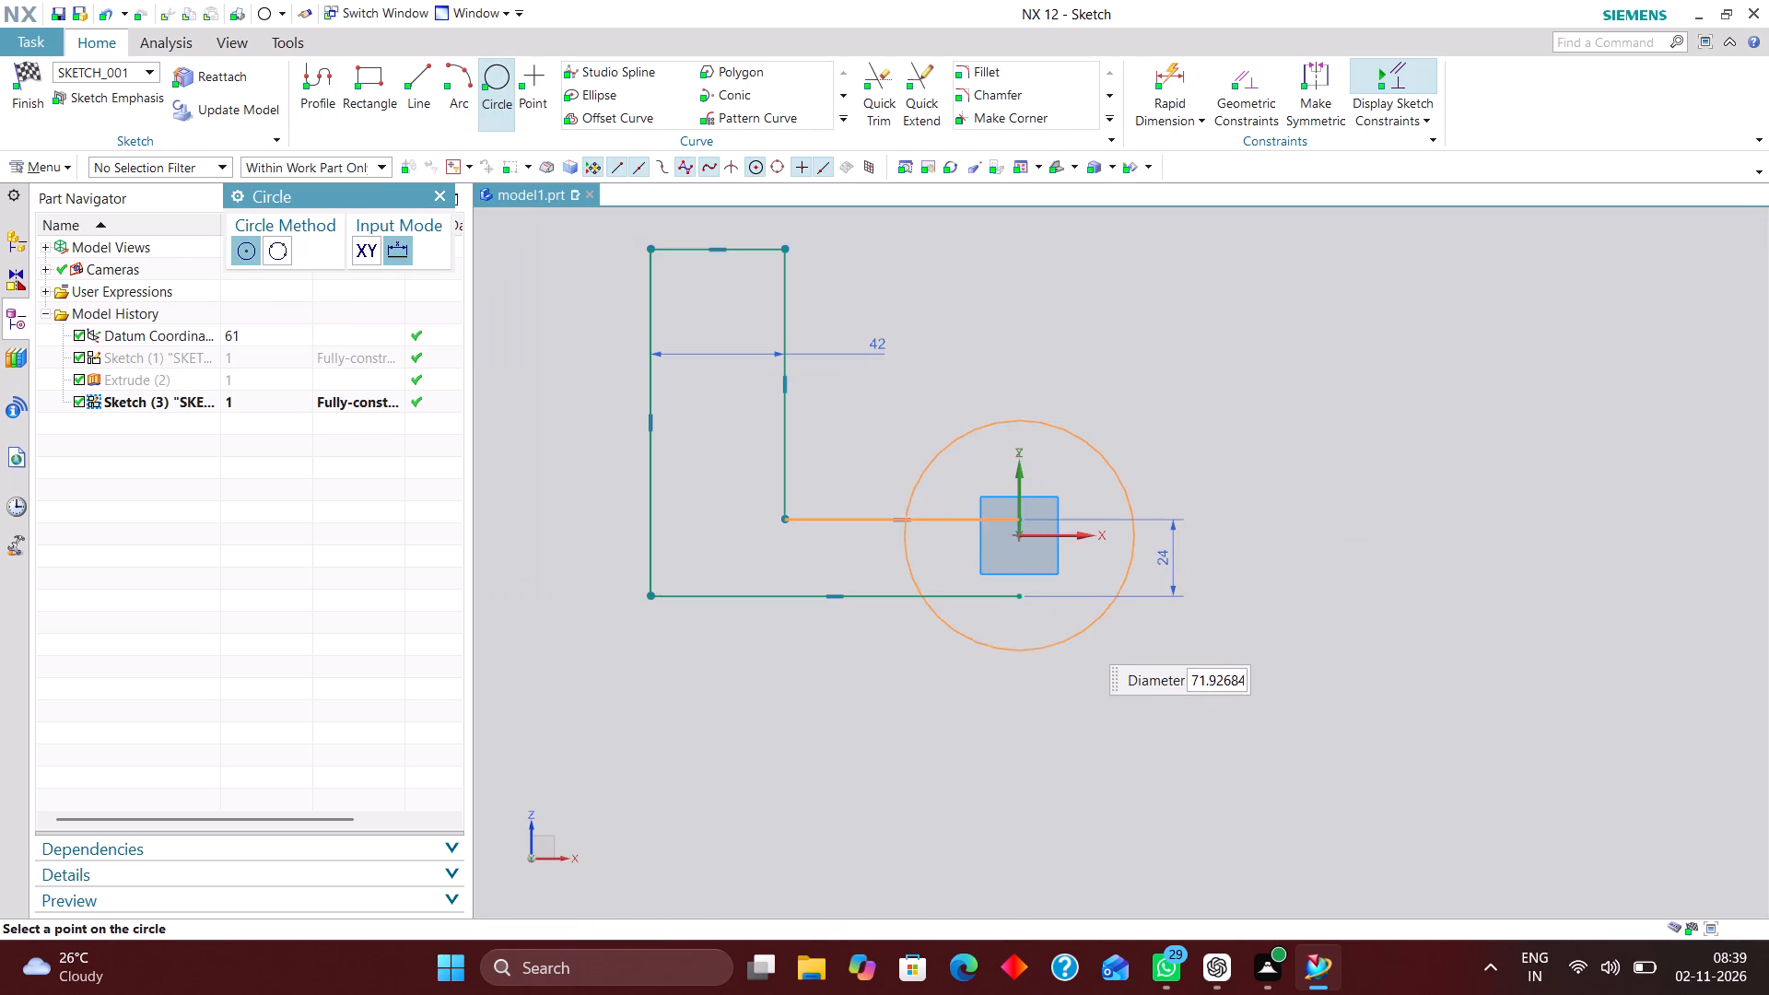
text(38)
key(Return)
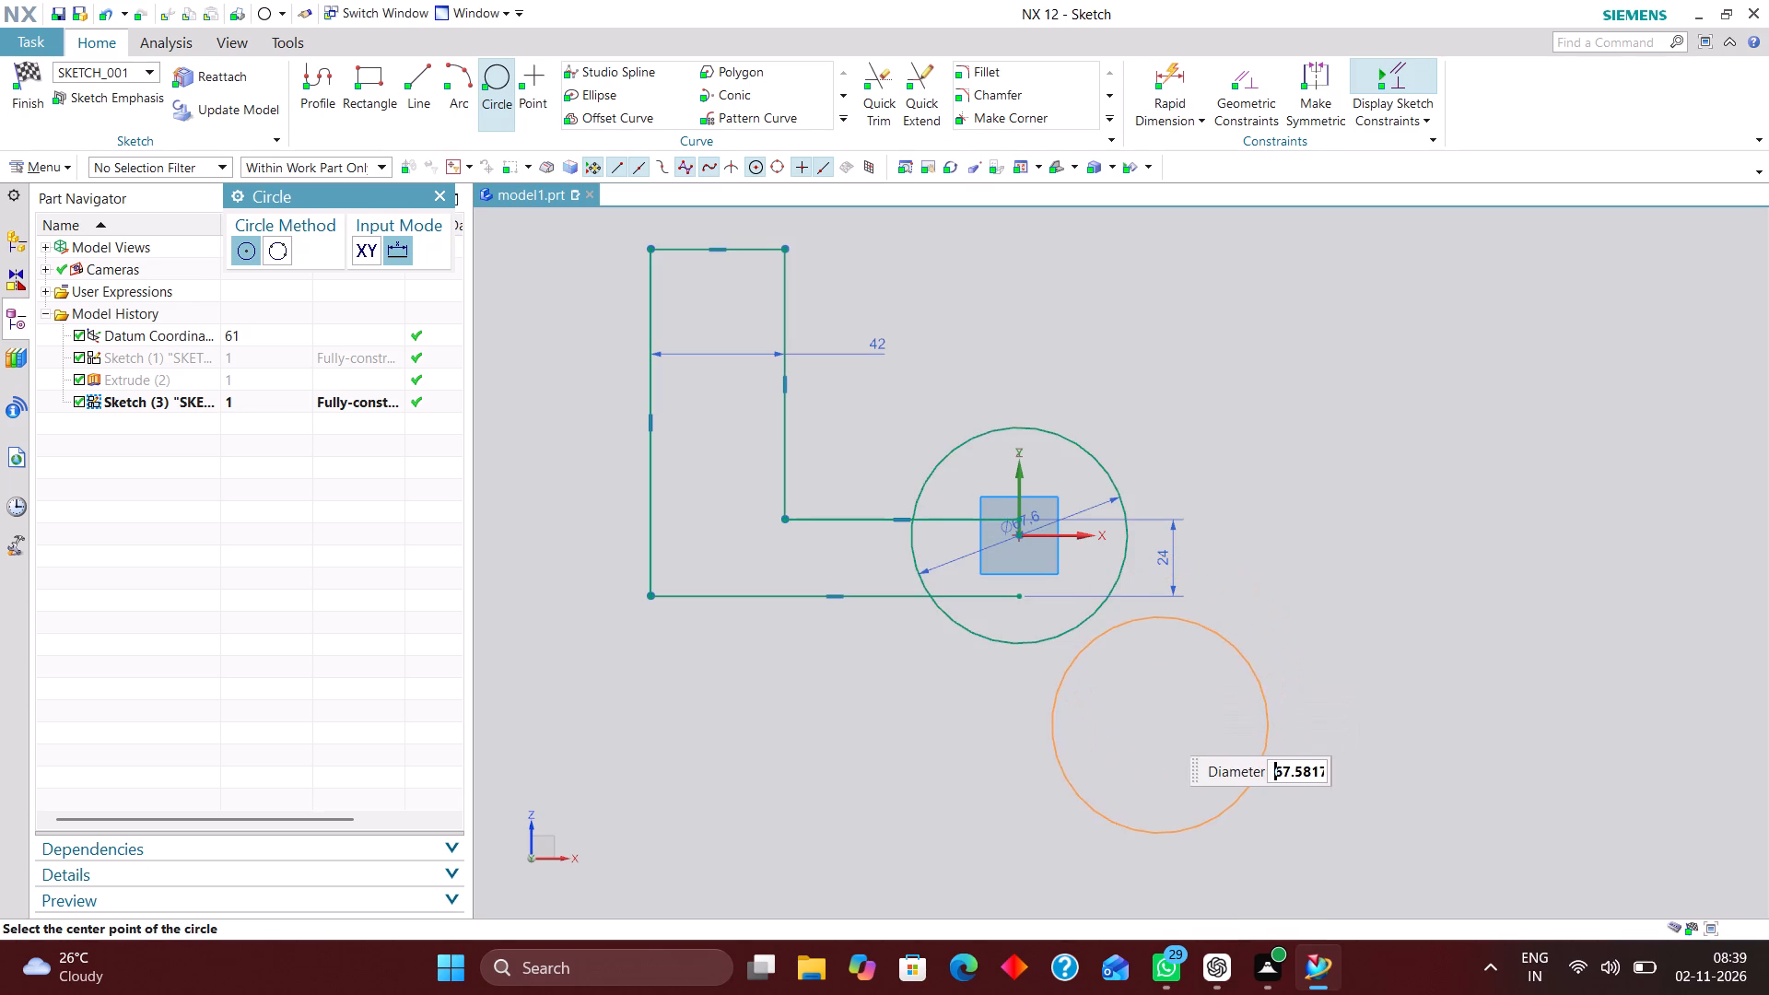
click(441, 196)
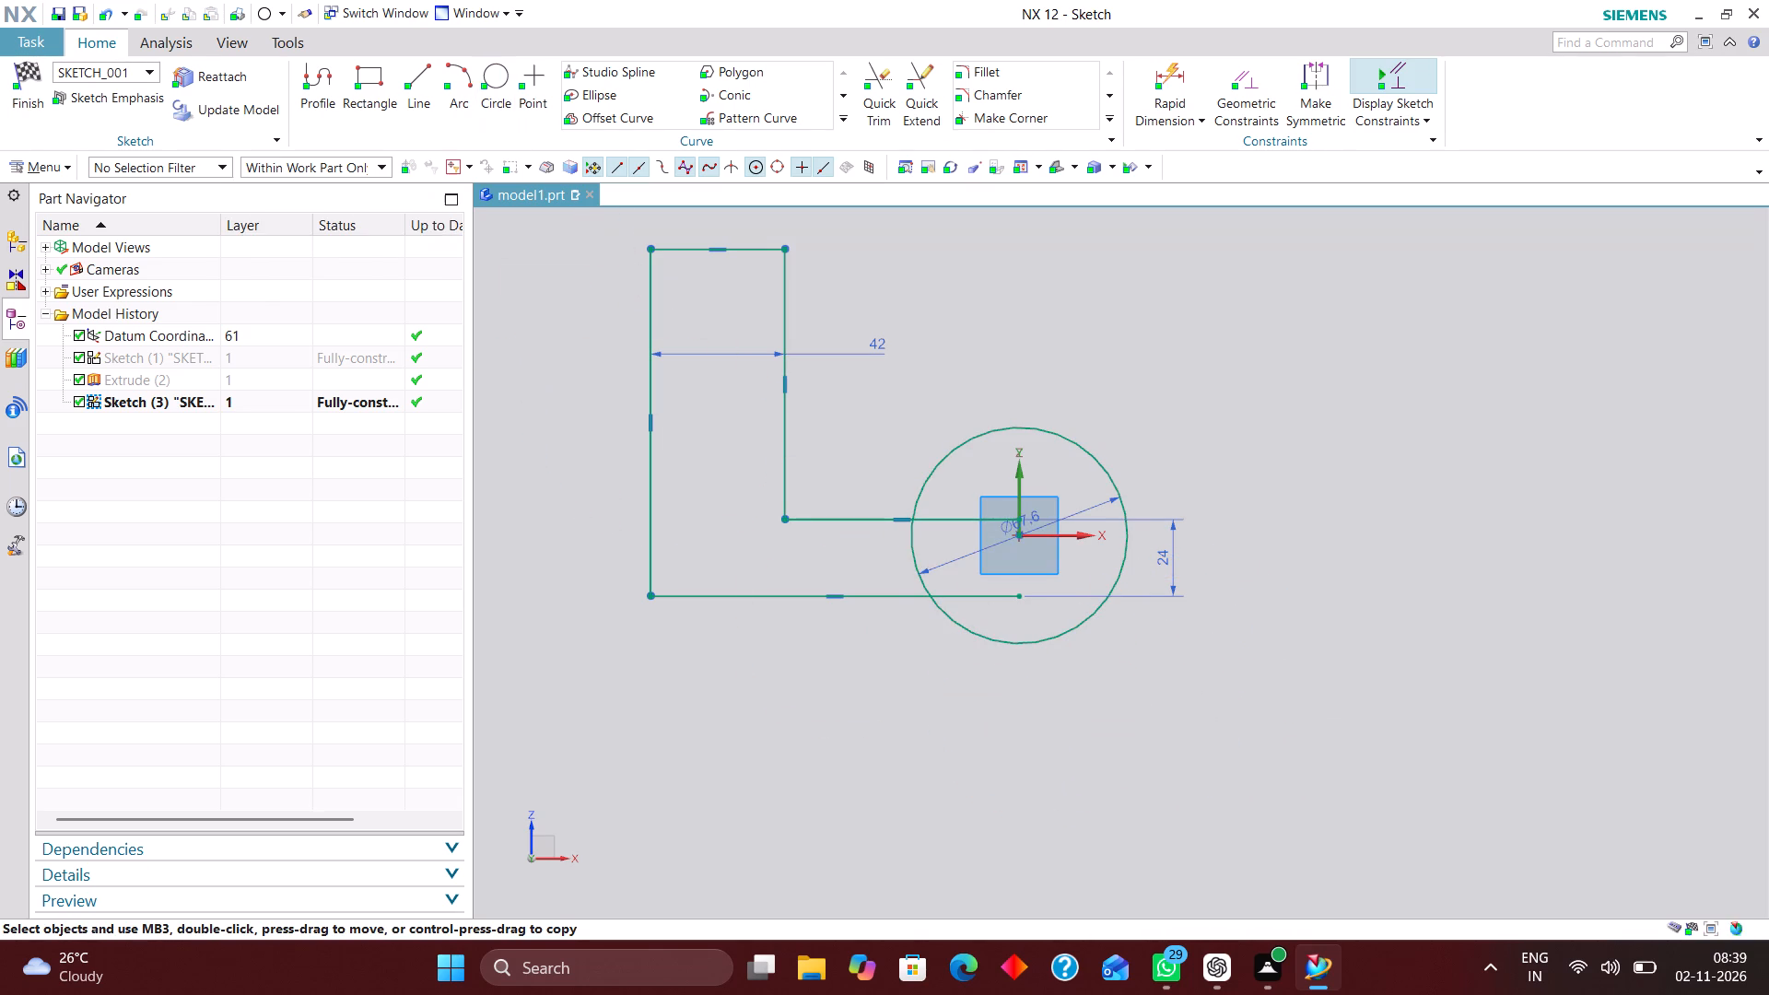
Reposition the open end of the horizontal leg's upper line lower and short of the origin, inside the circle.
scroll(1000, 529, up, 1)
drag(1025, 513, 949, 589)
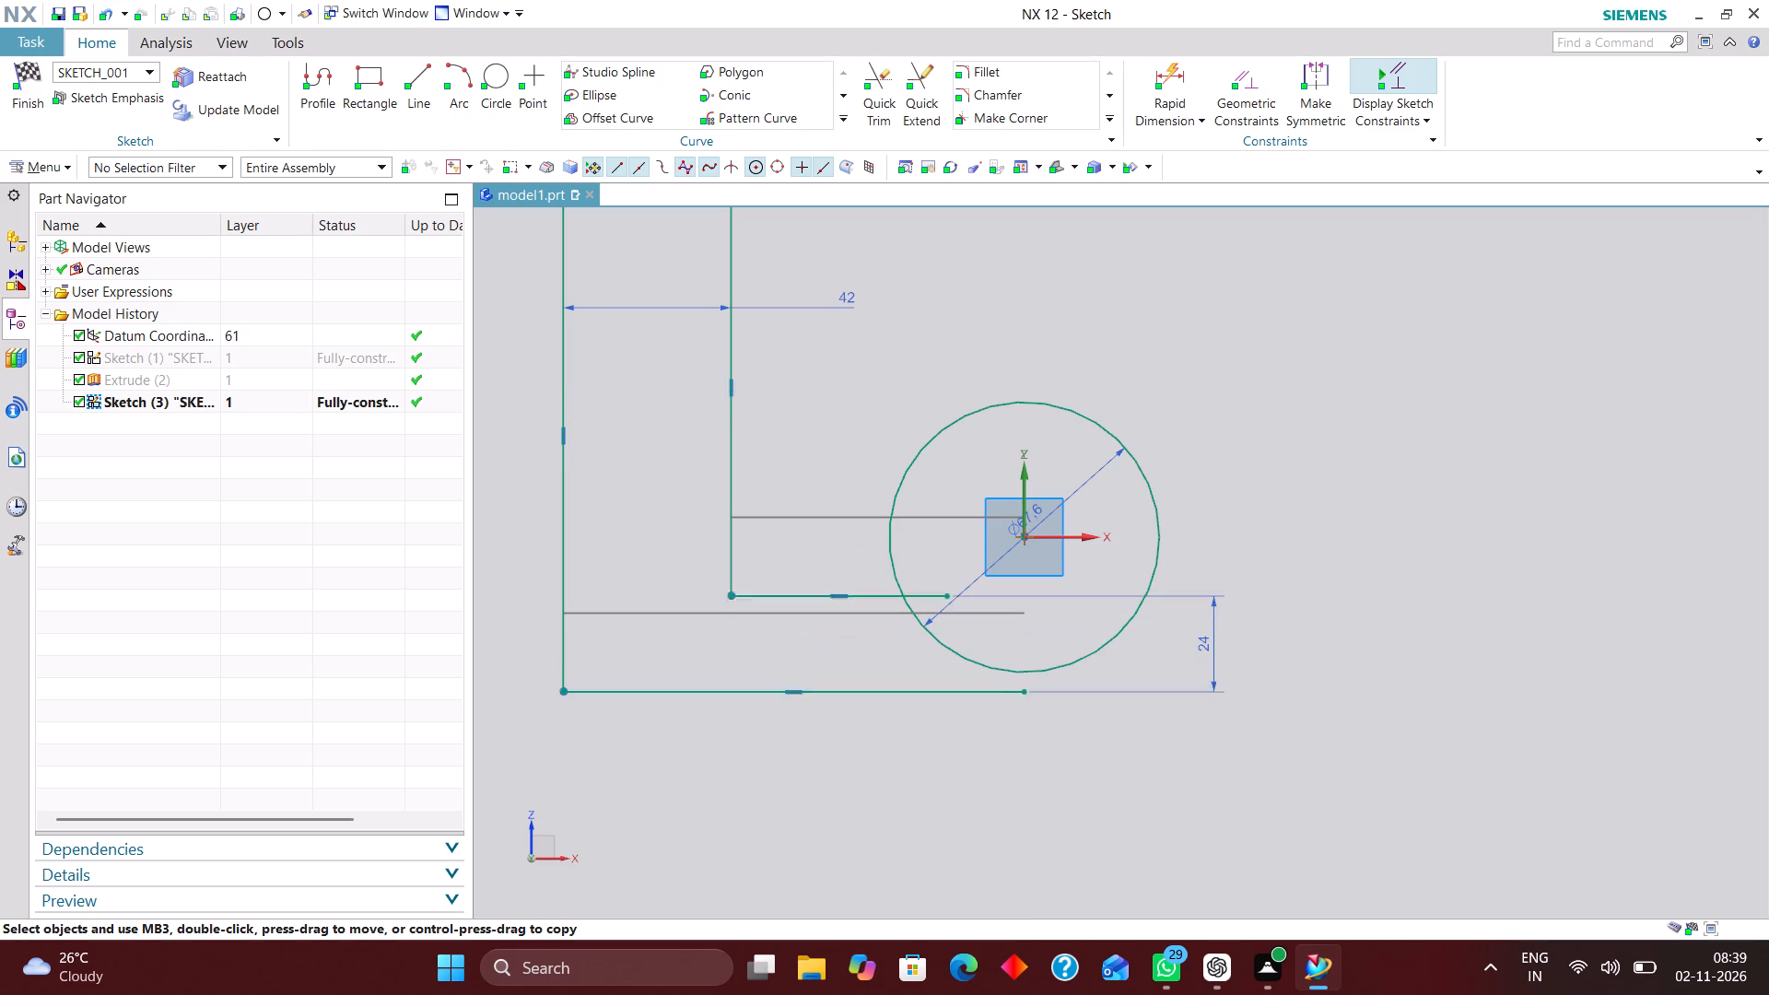
drag(949, 589, 956, 568)
Move the circle's diameter dimension clear of the geometry and set the diameter to 38 mm.
drag(1037, 507, 1288, 401)
double_click(1297, 394)
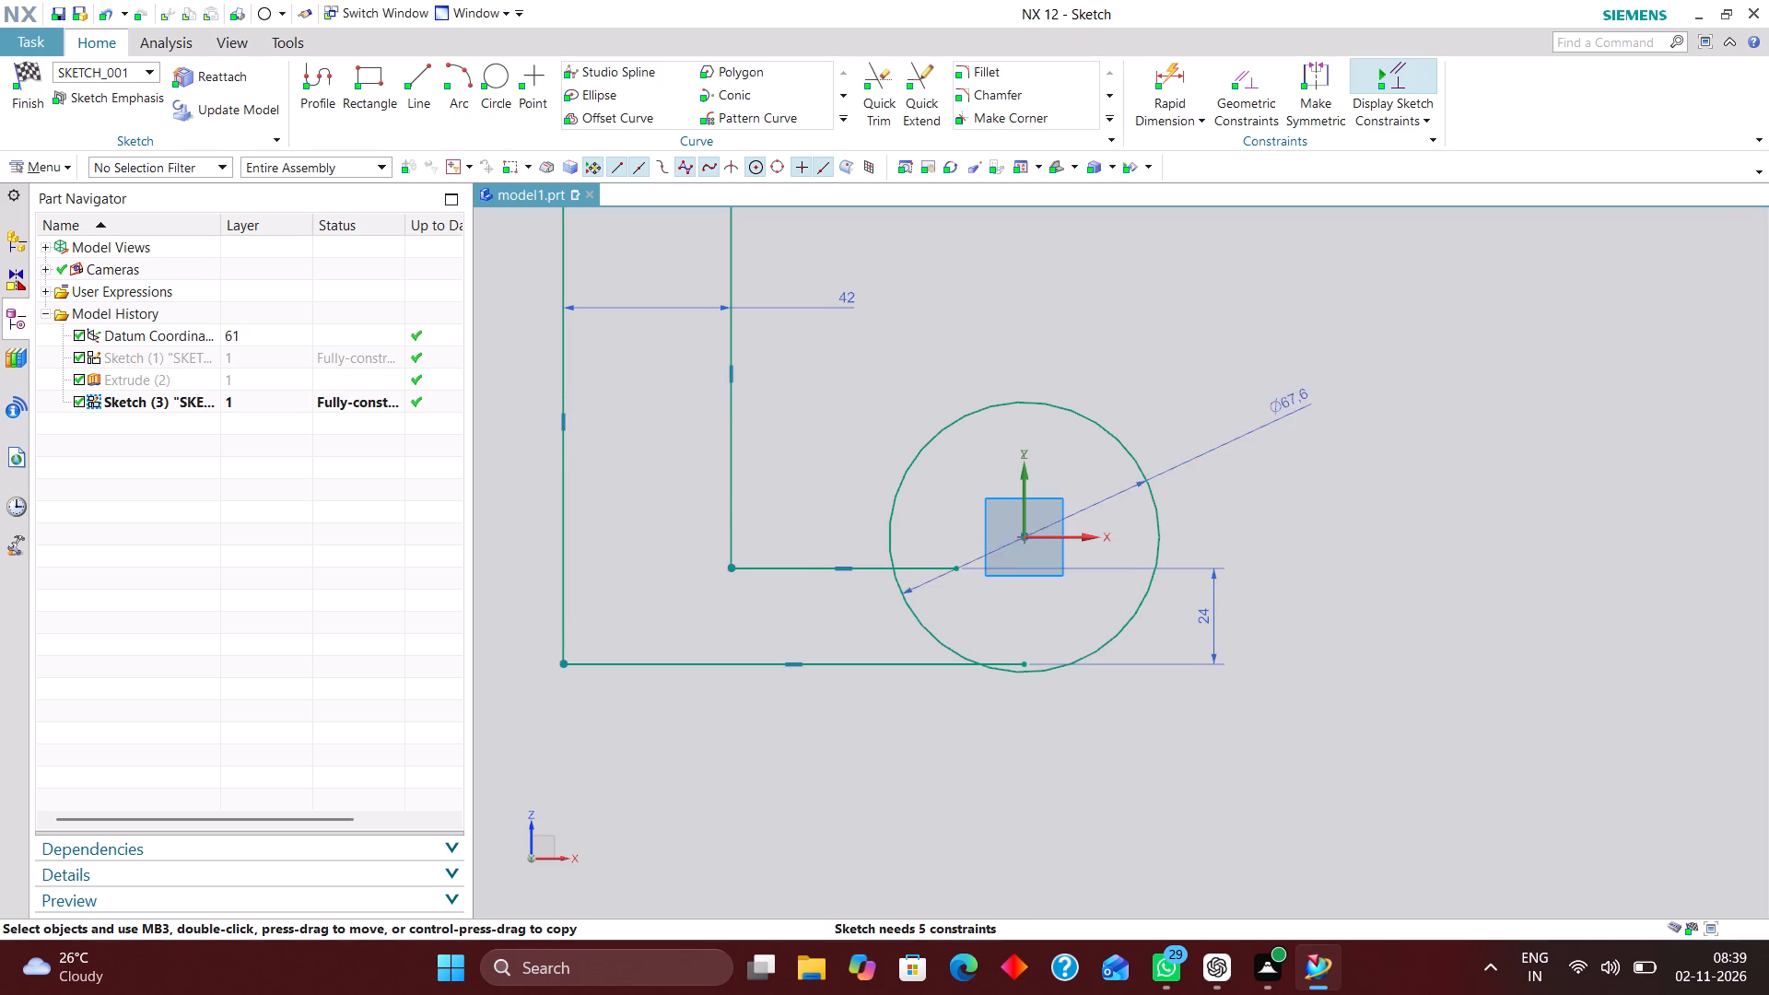
text(38)
key(Return)
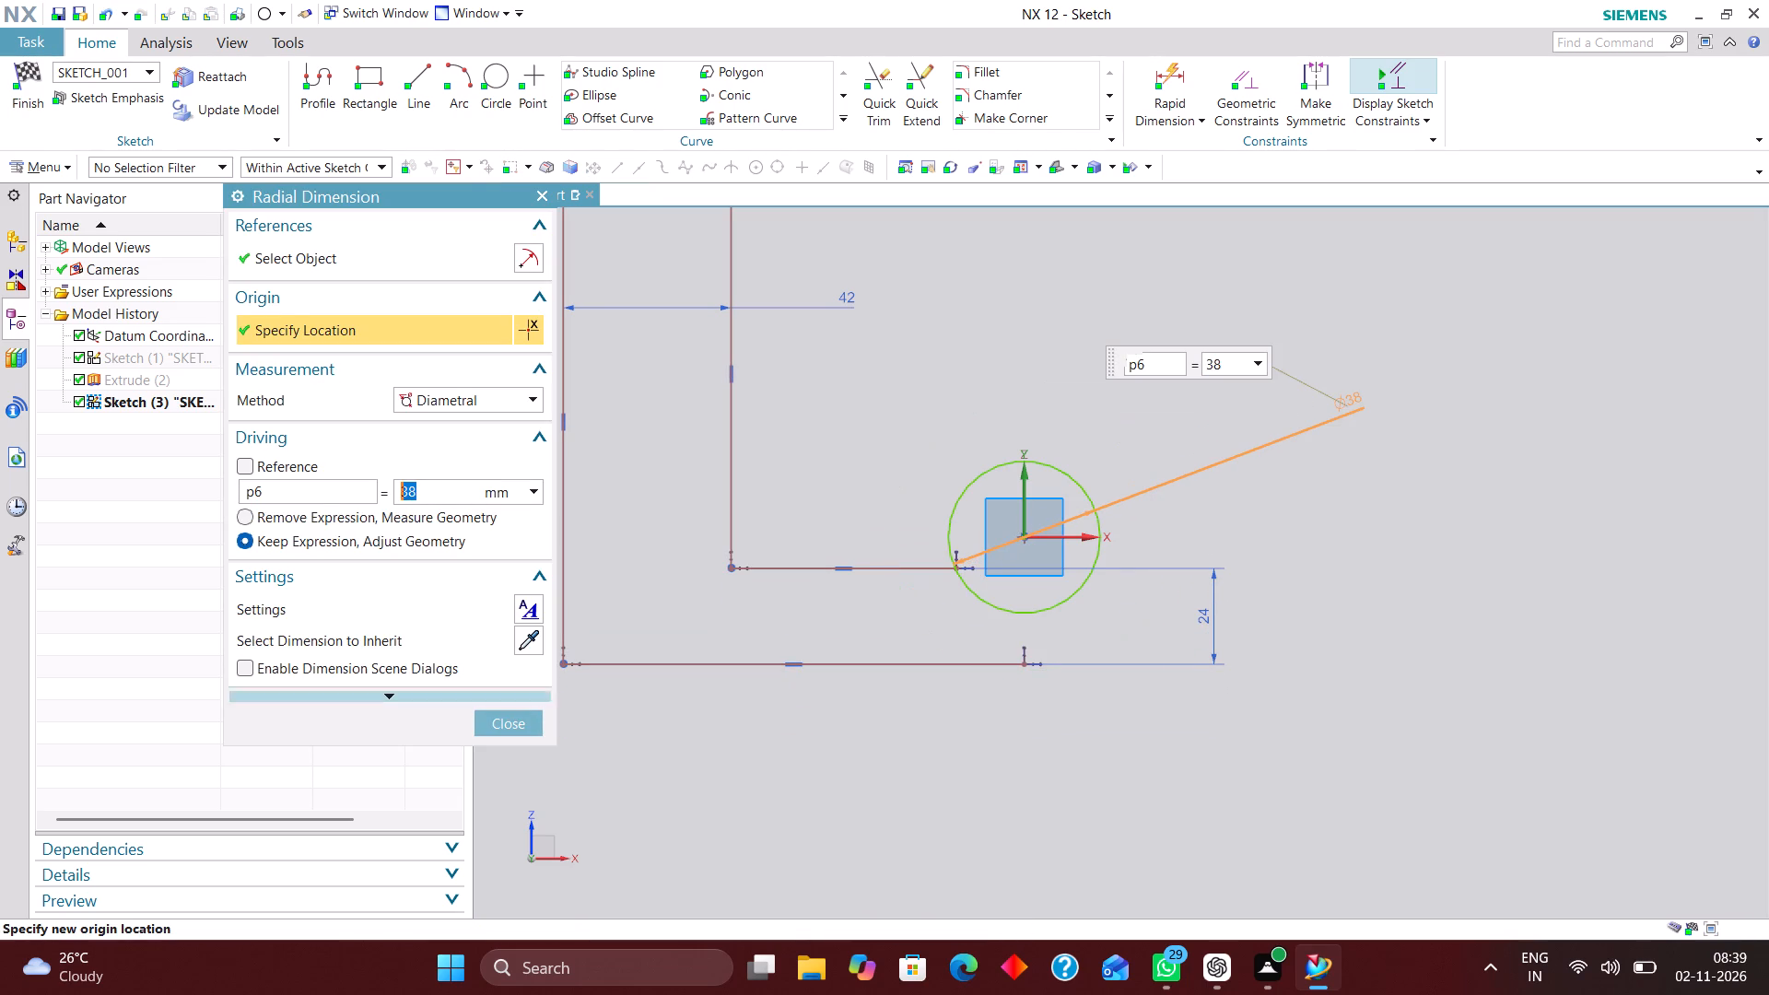
click(510, 720)
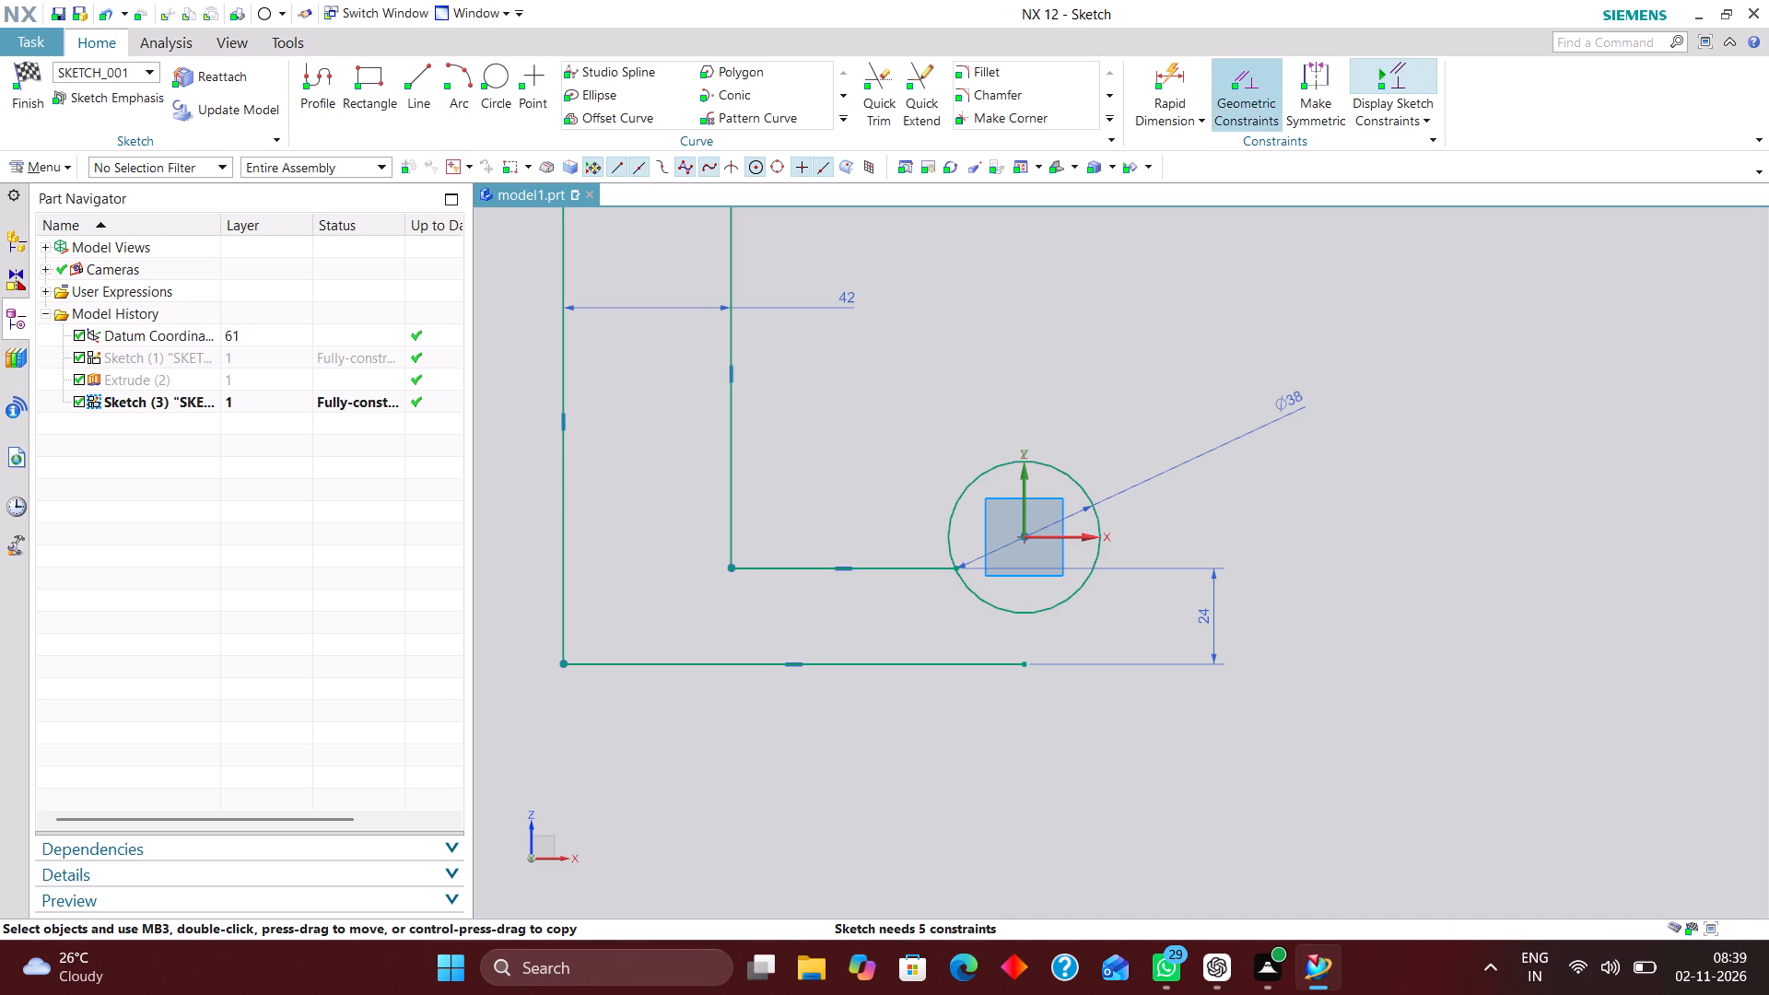
Make the horizontal leg's lower line tangent to the 38 mm circle.
click(1242, 80)
click(316, 265)
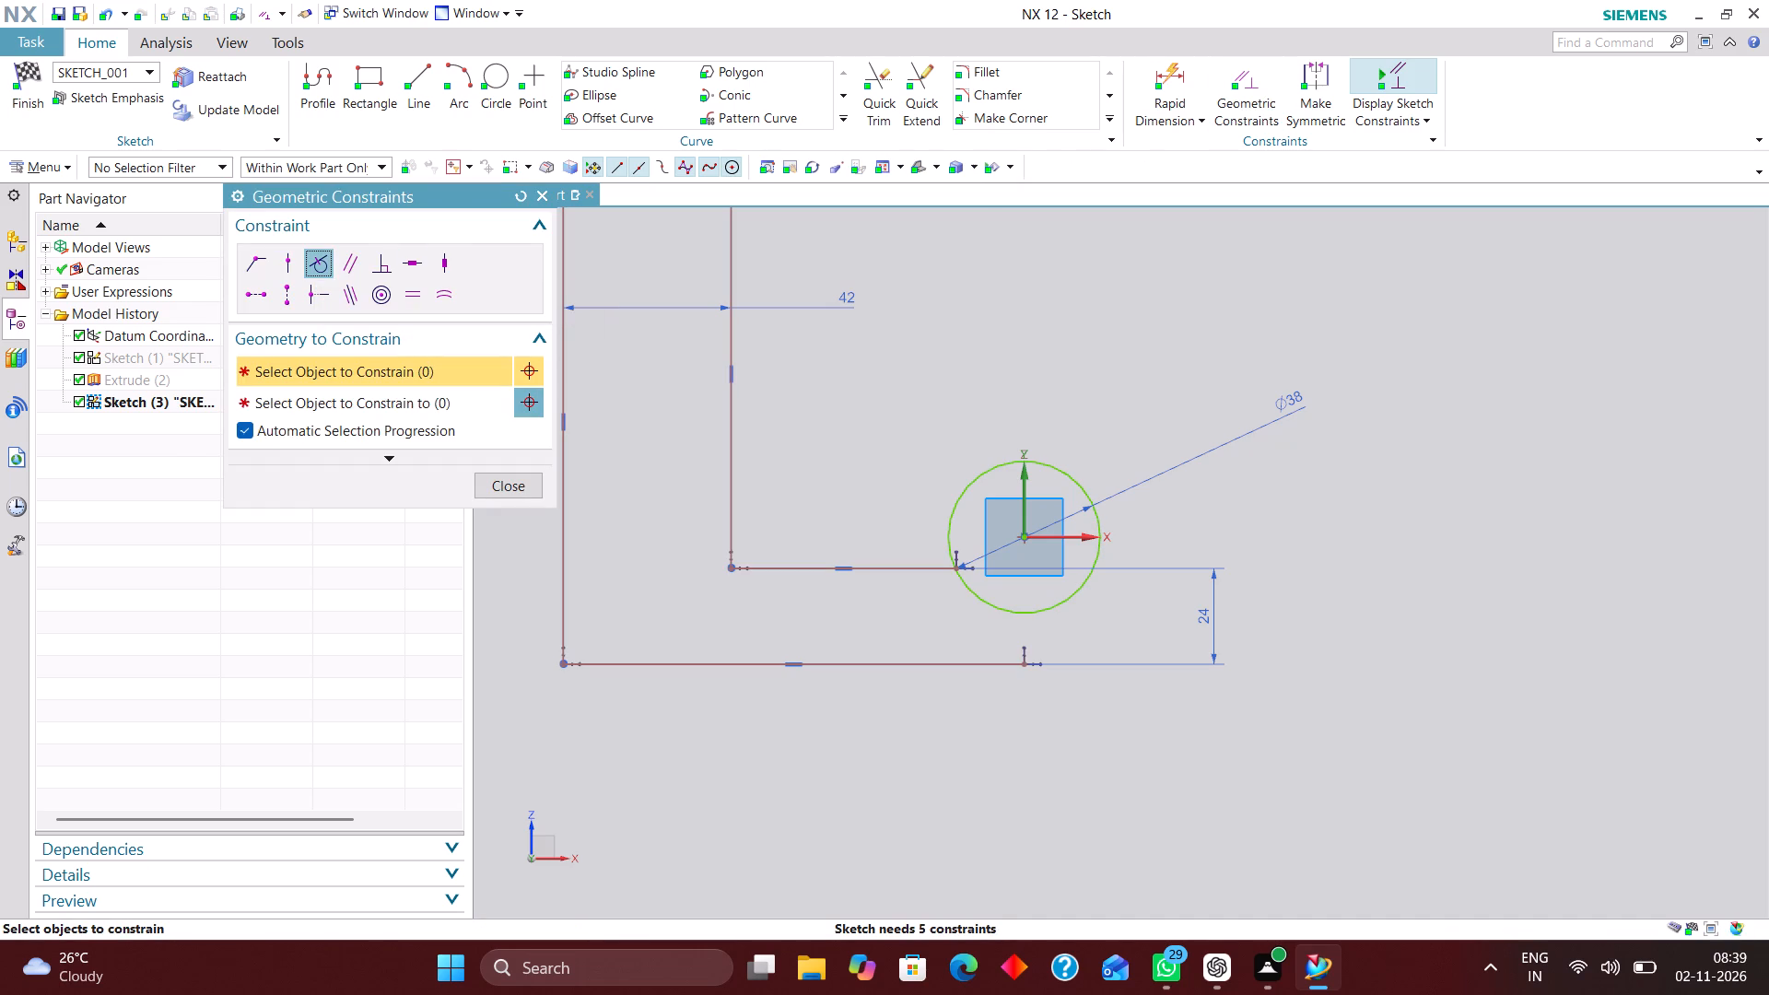
click(1036, 614)
click(978, 661)
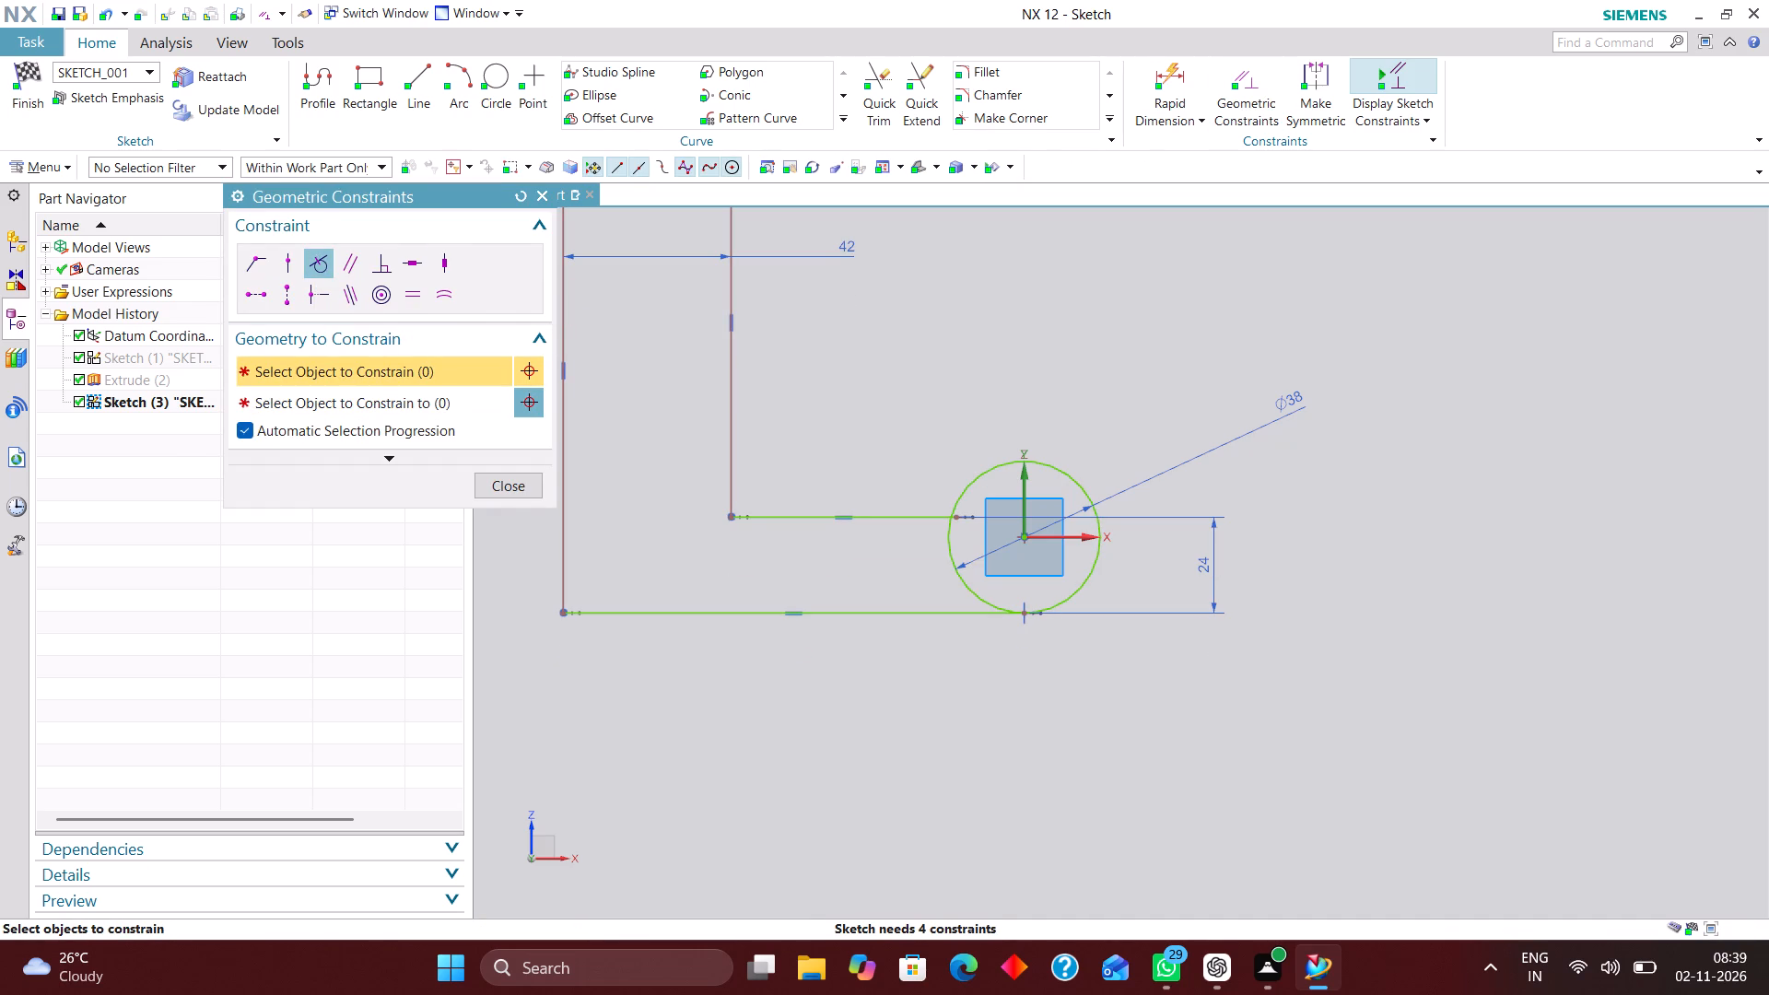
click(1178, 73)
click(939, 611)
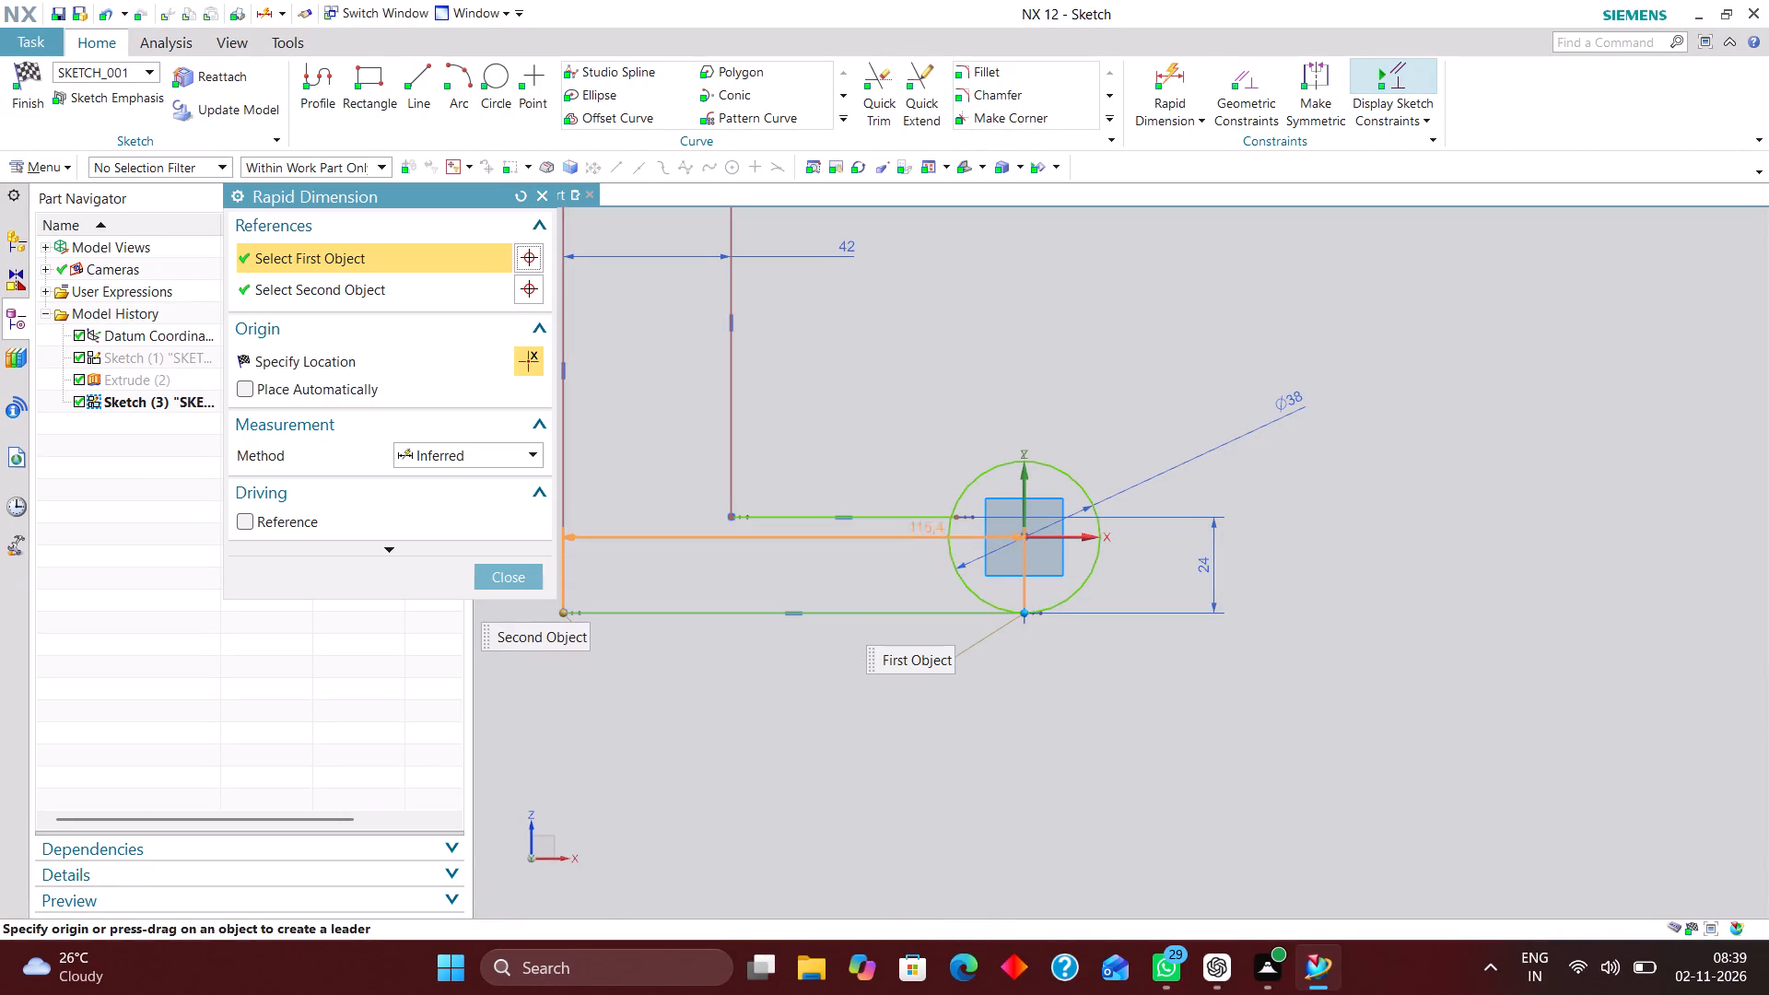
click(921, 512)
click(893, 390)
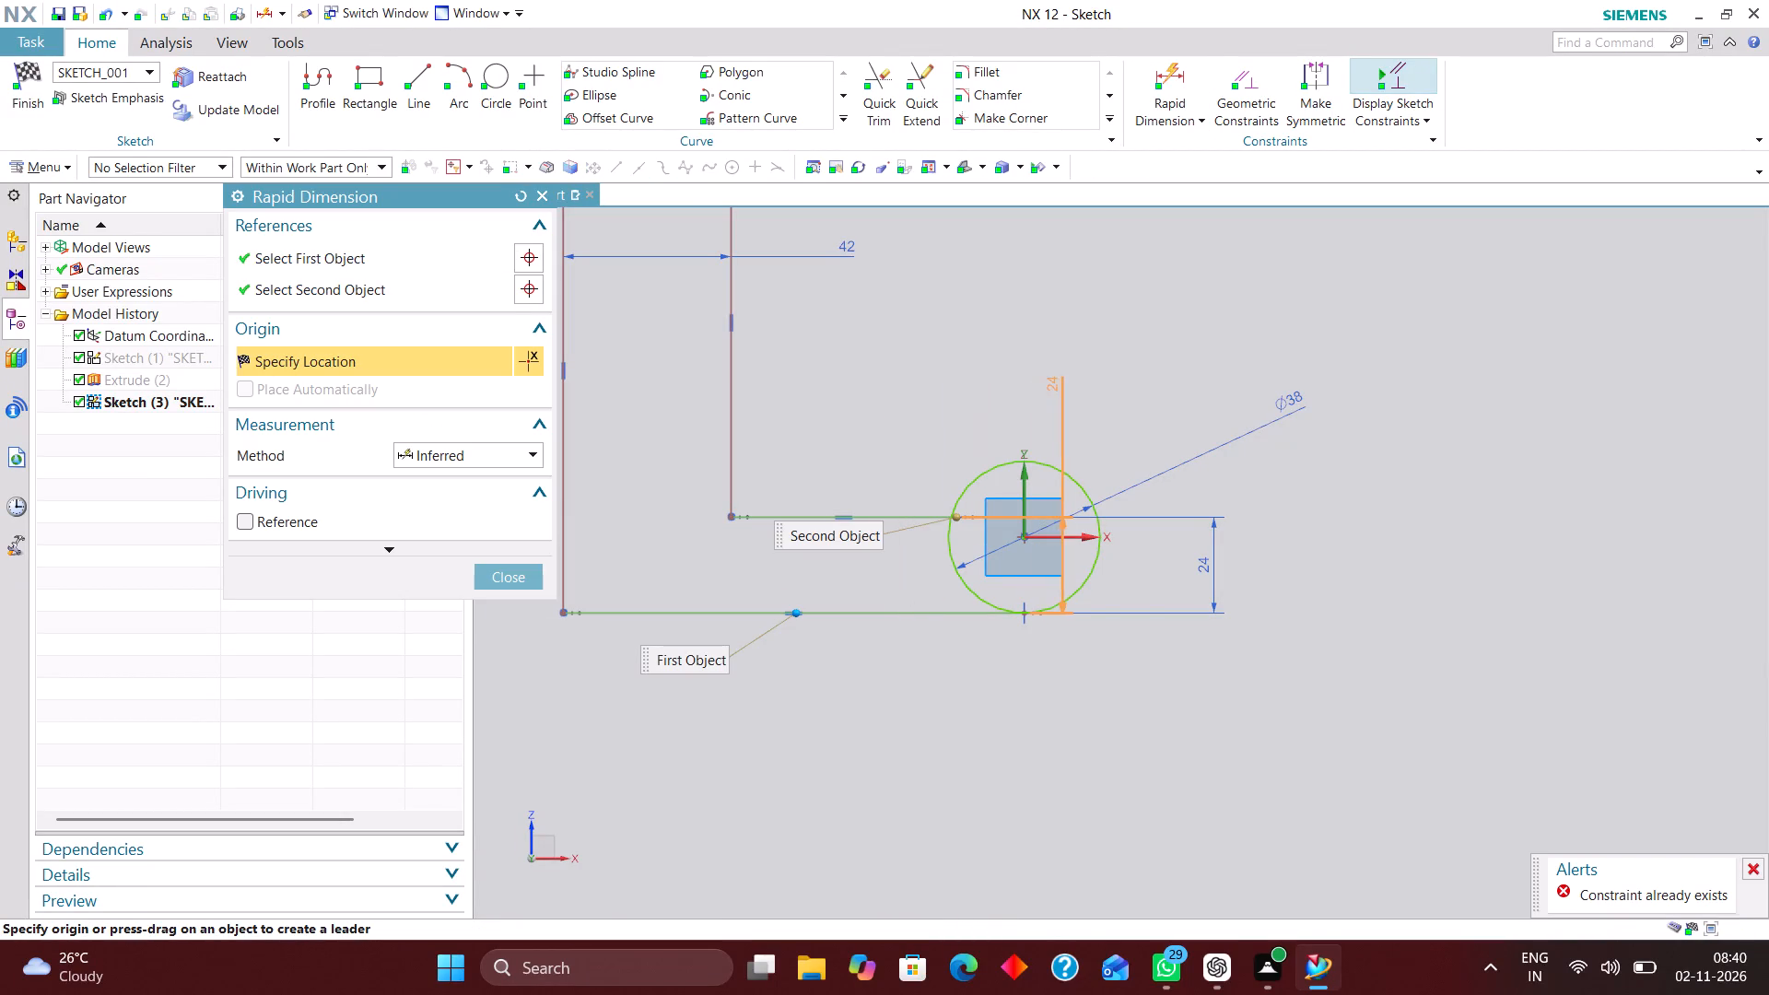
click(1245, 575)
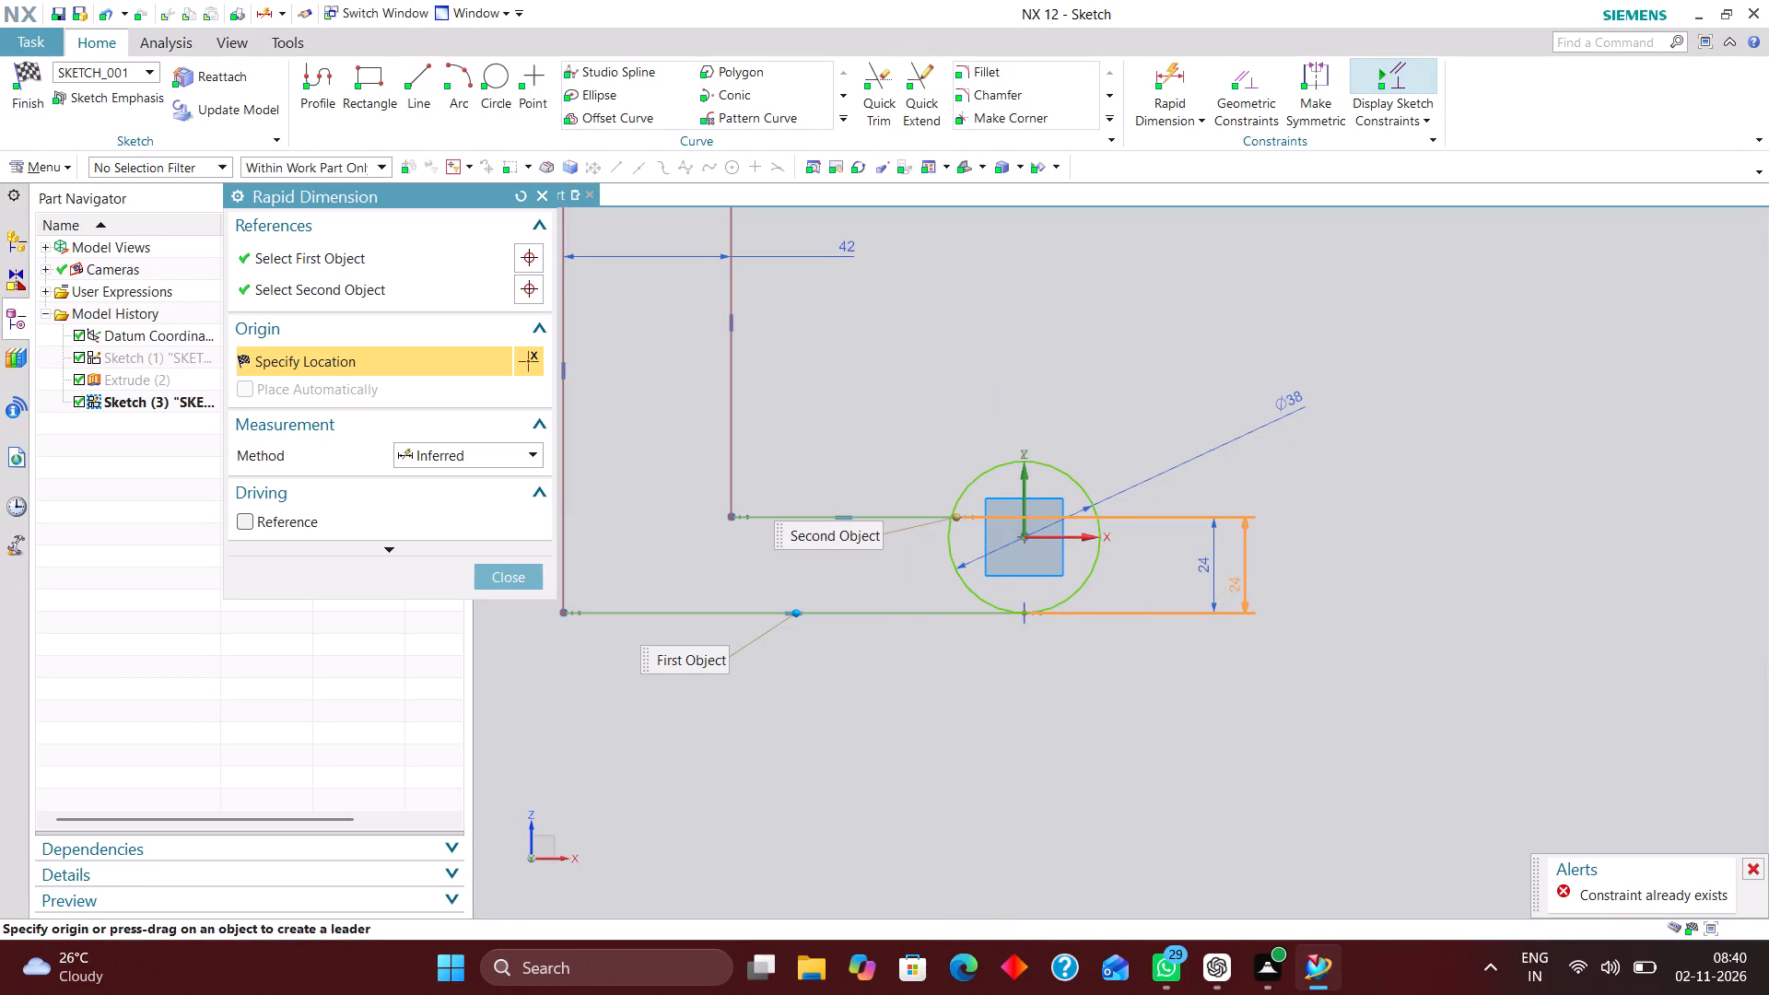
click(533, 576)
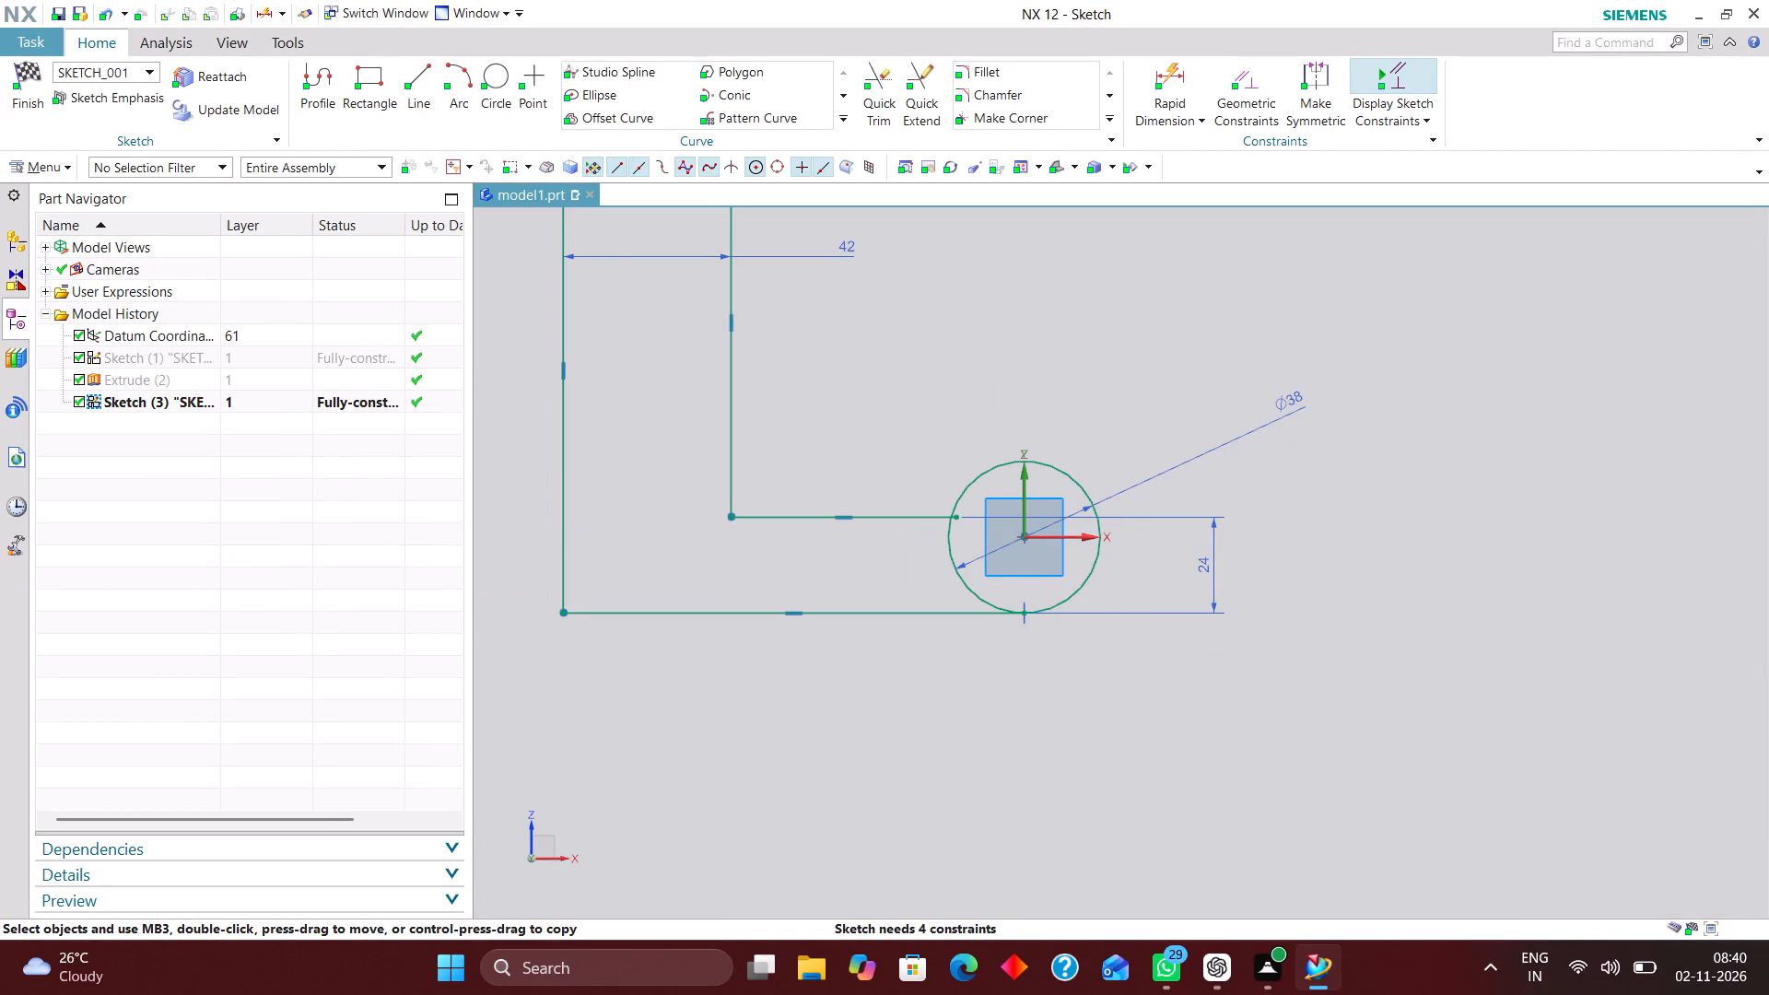
Trim the upper line's end inside the 38 mm circle and the circle's outer portion, leaving the arc between the leg's lines, and finish the sketch.
click(884, 96)
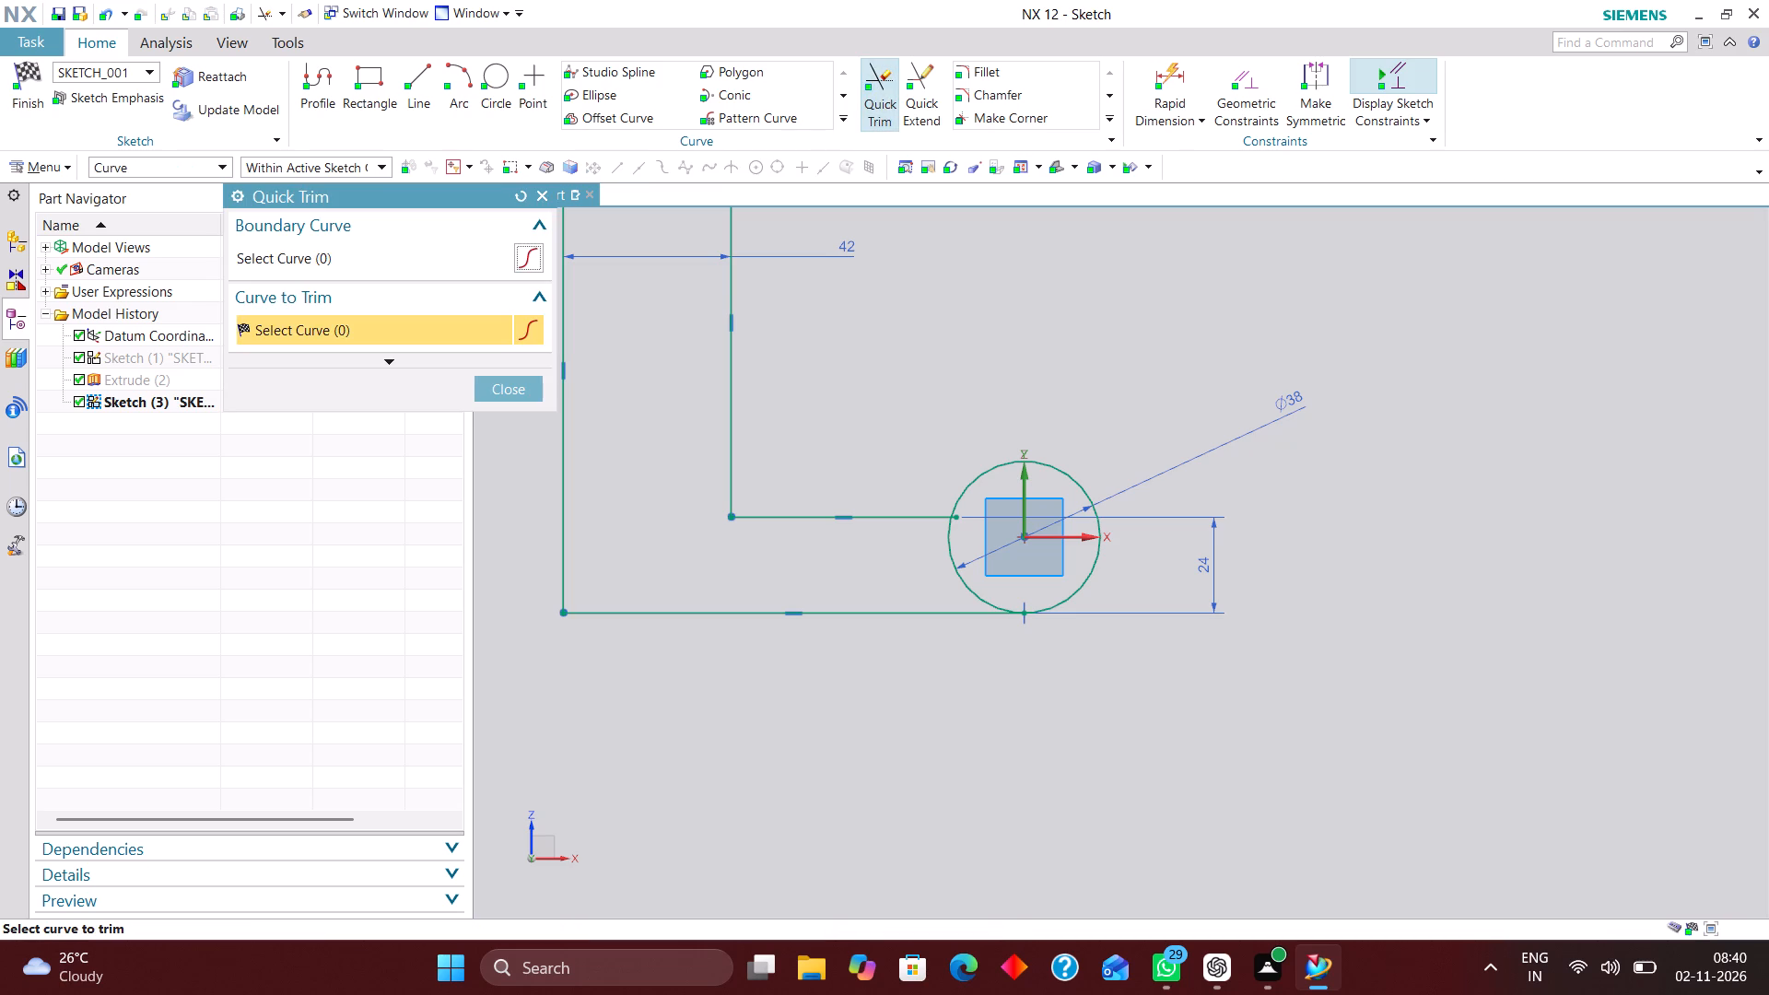
scroll(971, 529, up, 6)
click(915, 474)
scroll(1016, 456, down, 5)
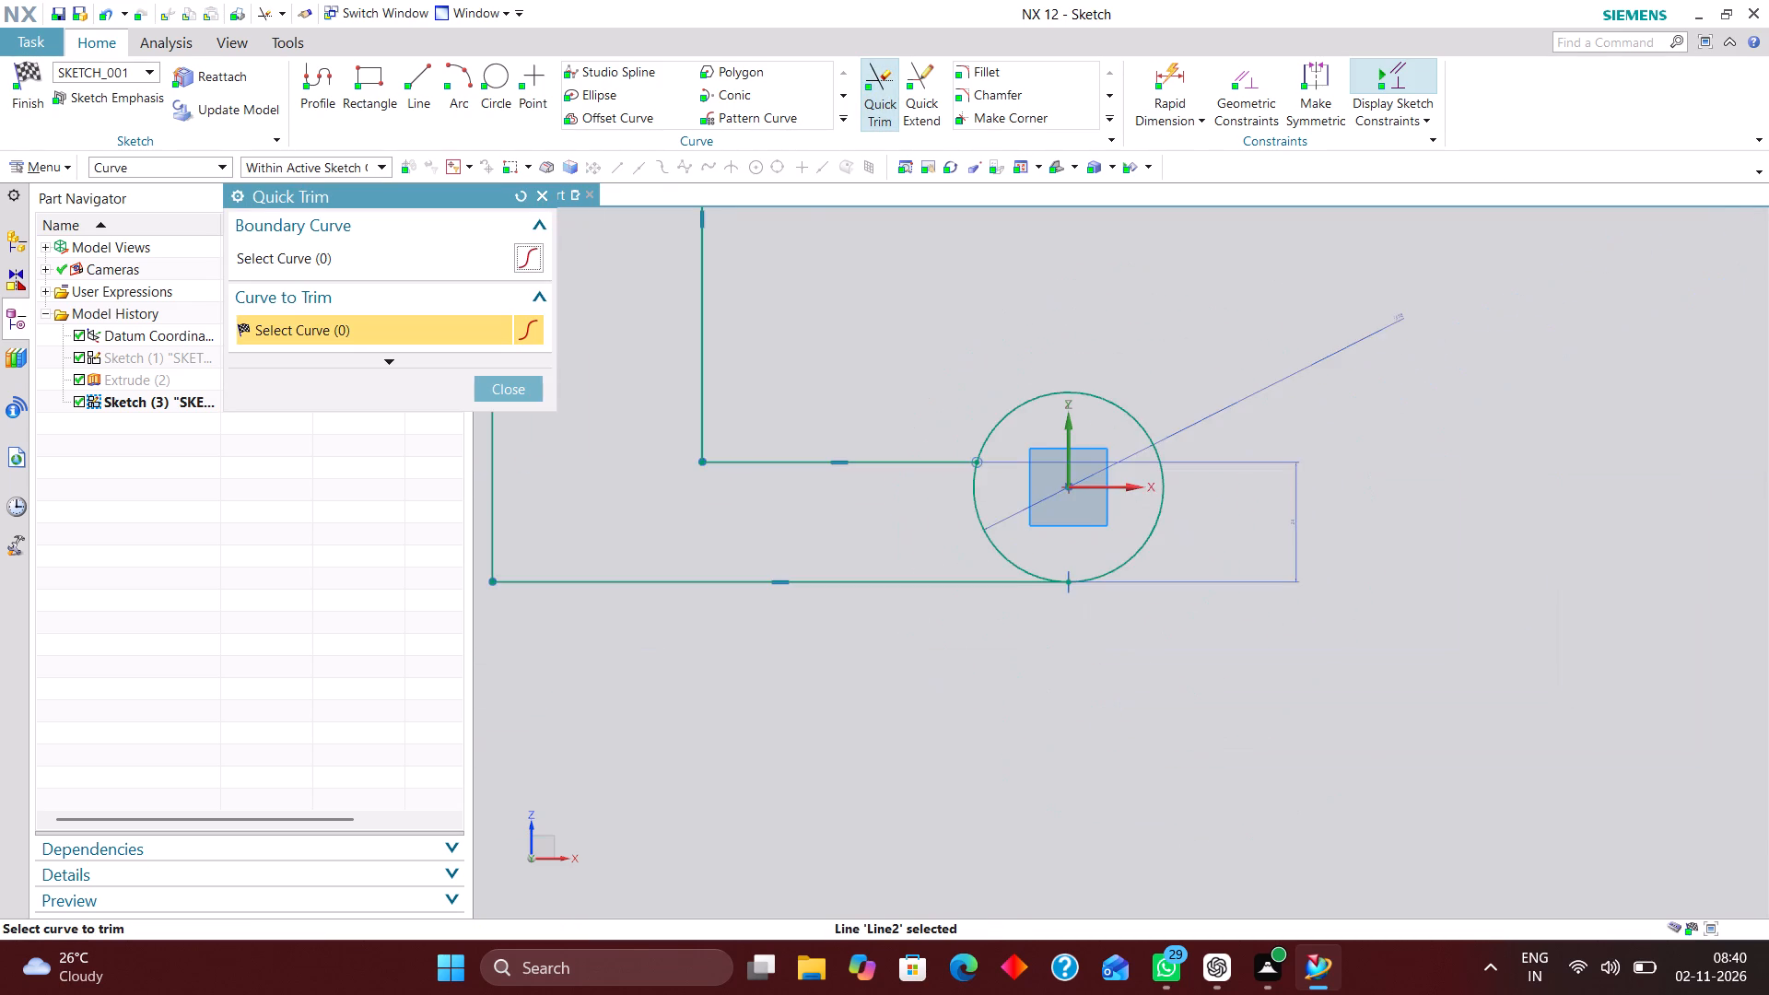
scroll(1028, 519, down, 2)
scroll(979, 449, up, 1)
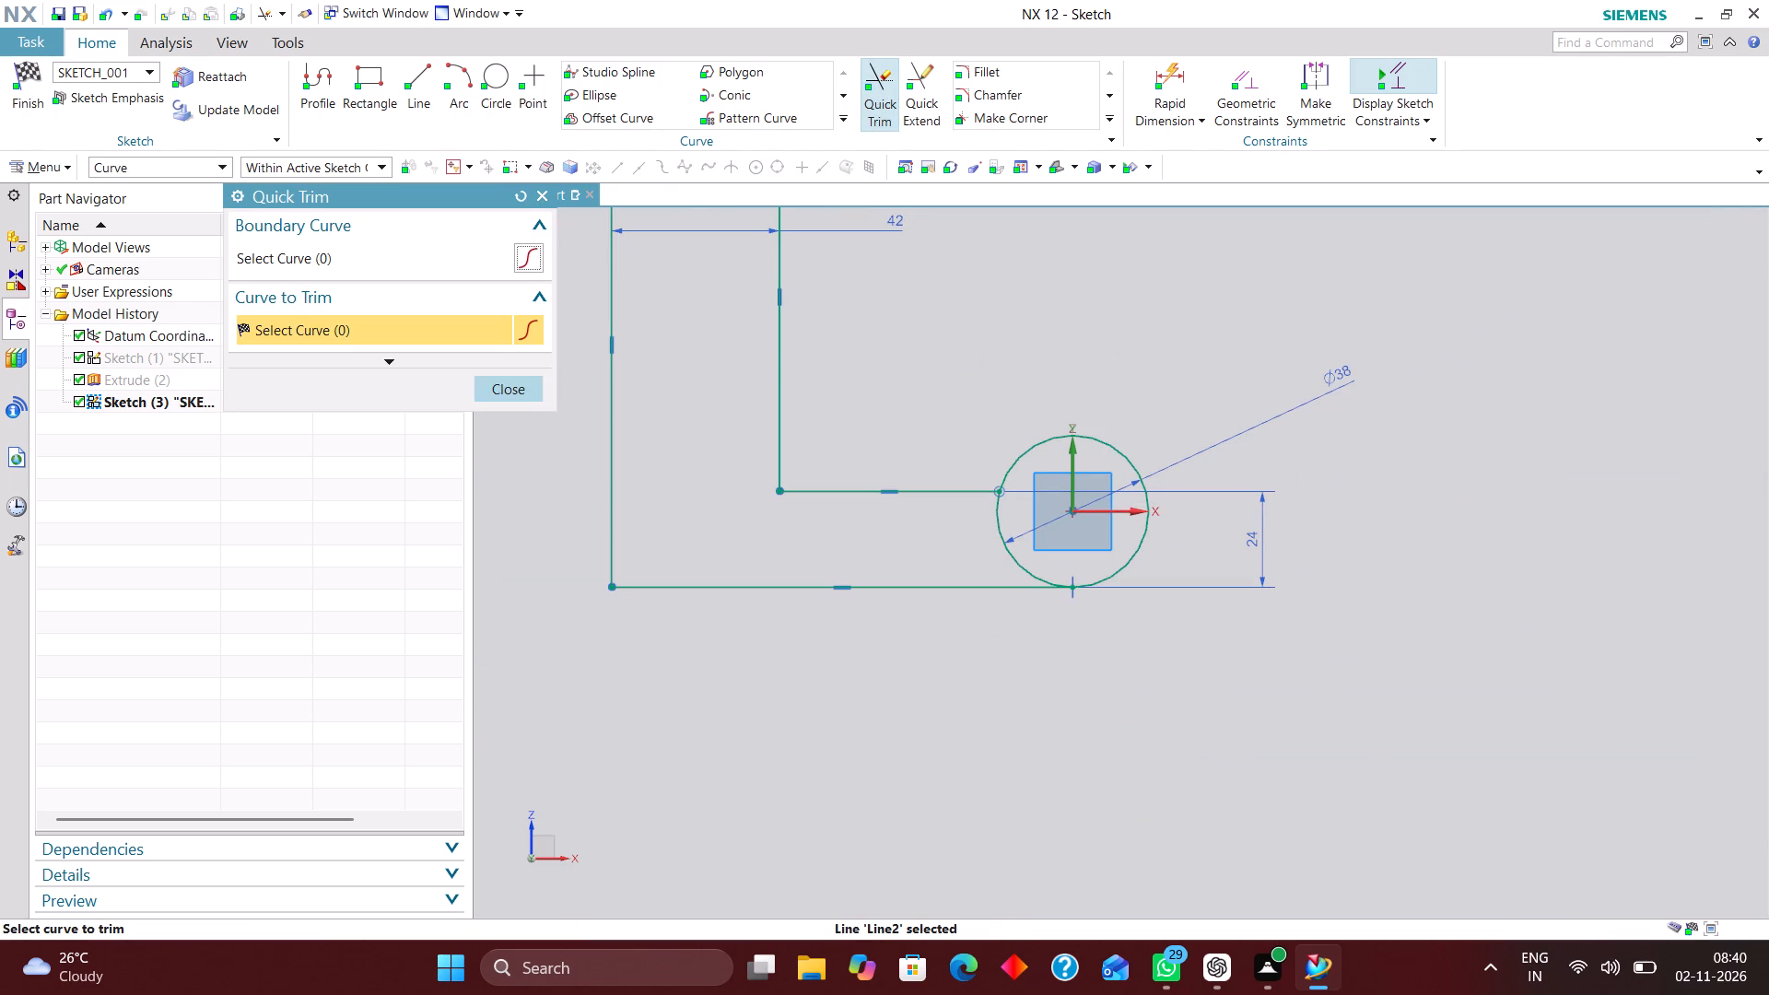
click(1028, 447)
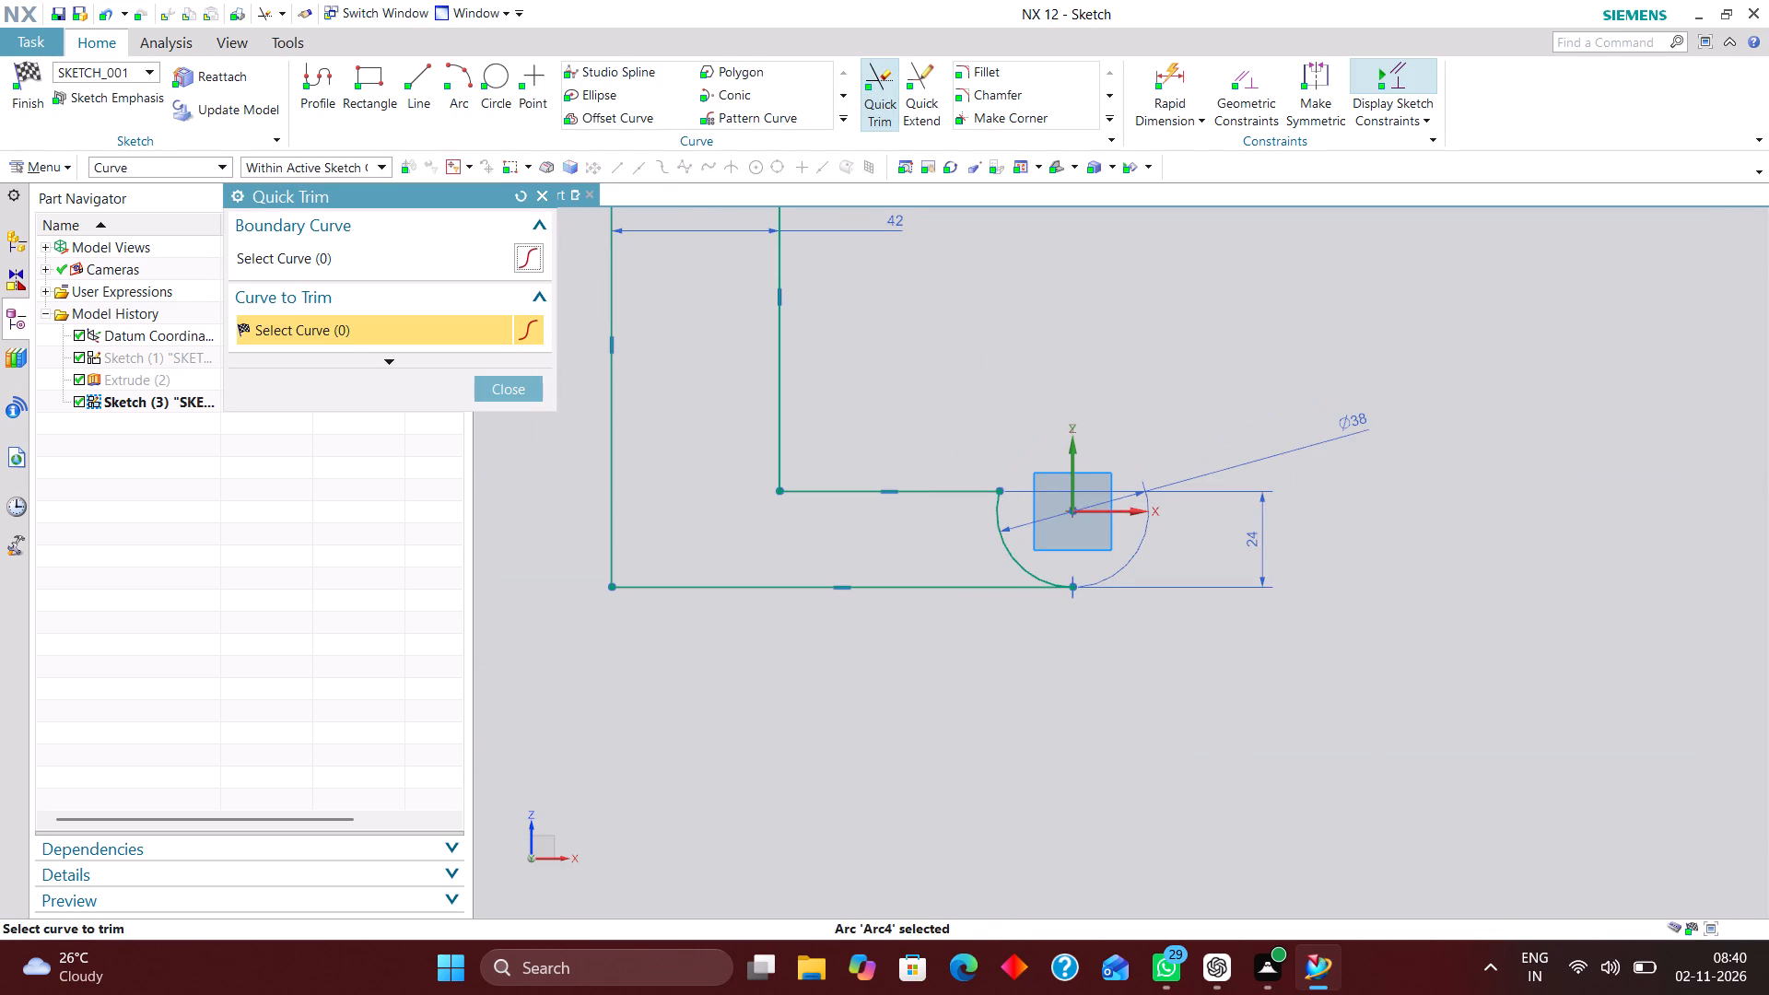
click(534, 395)
scroll(850, 523, down, 3)
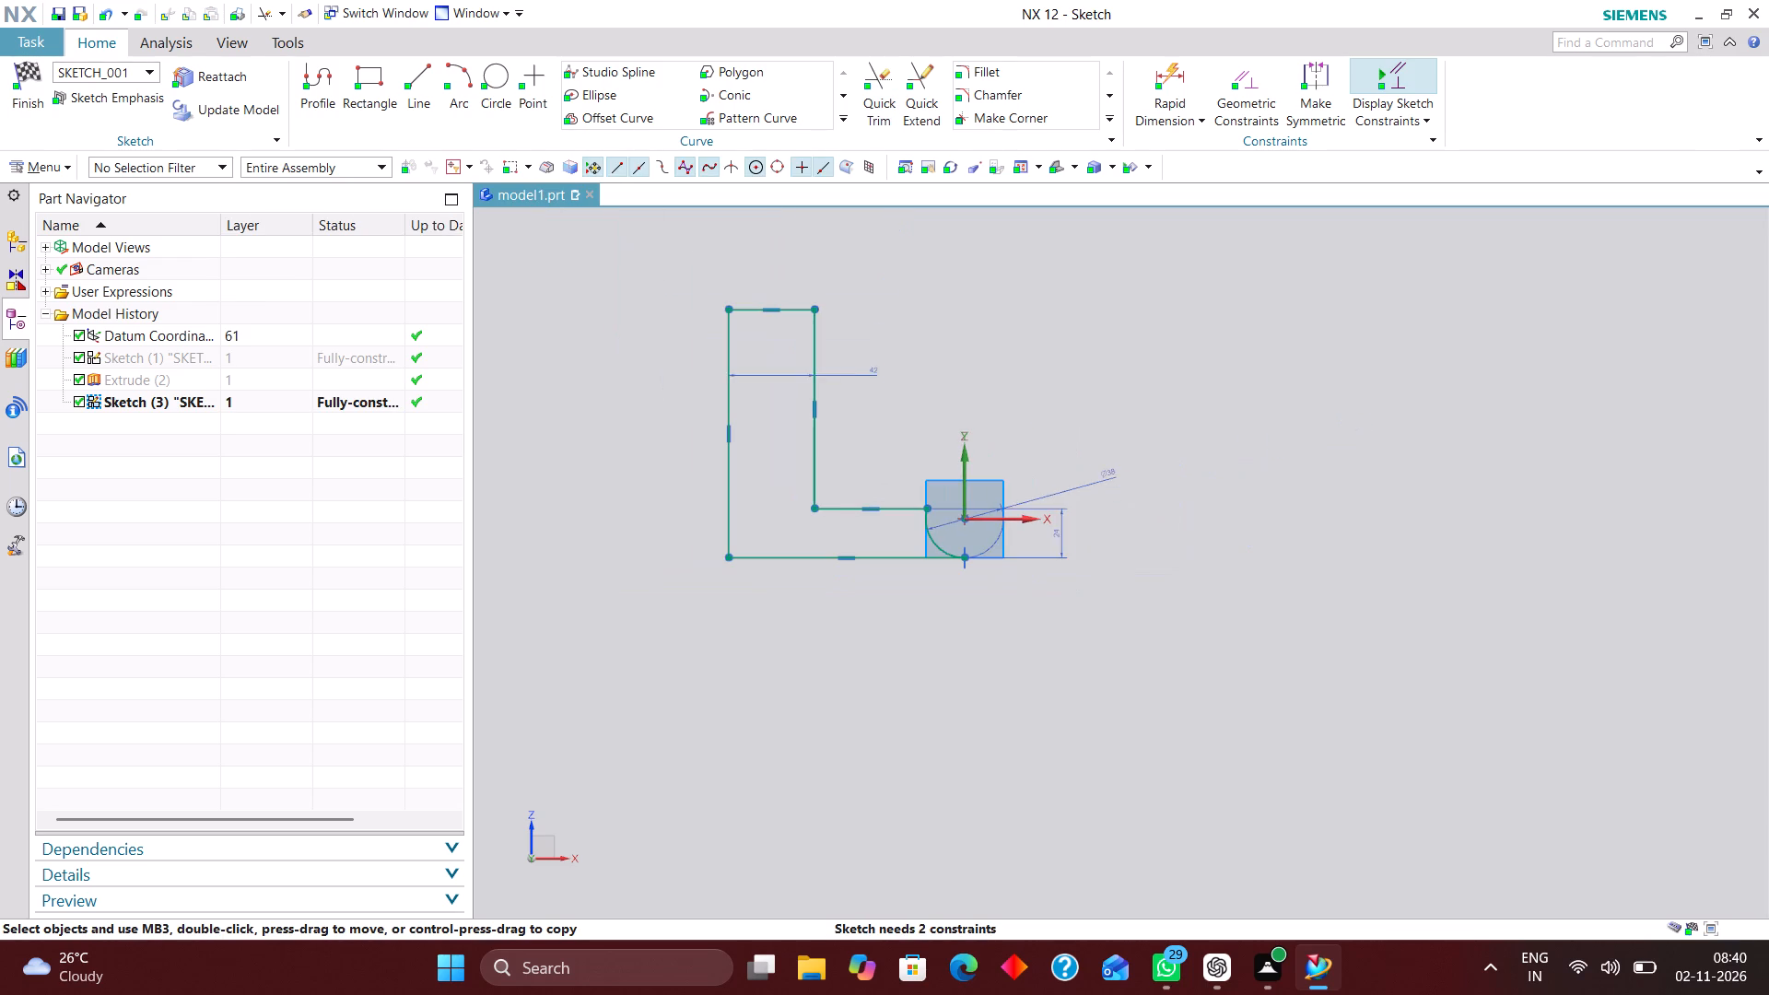
click(53, 101)
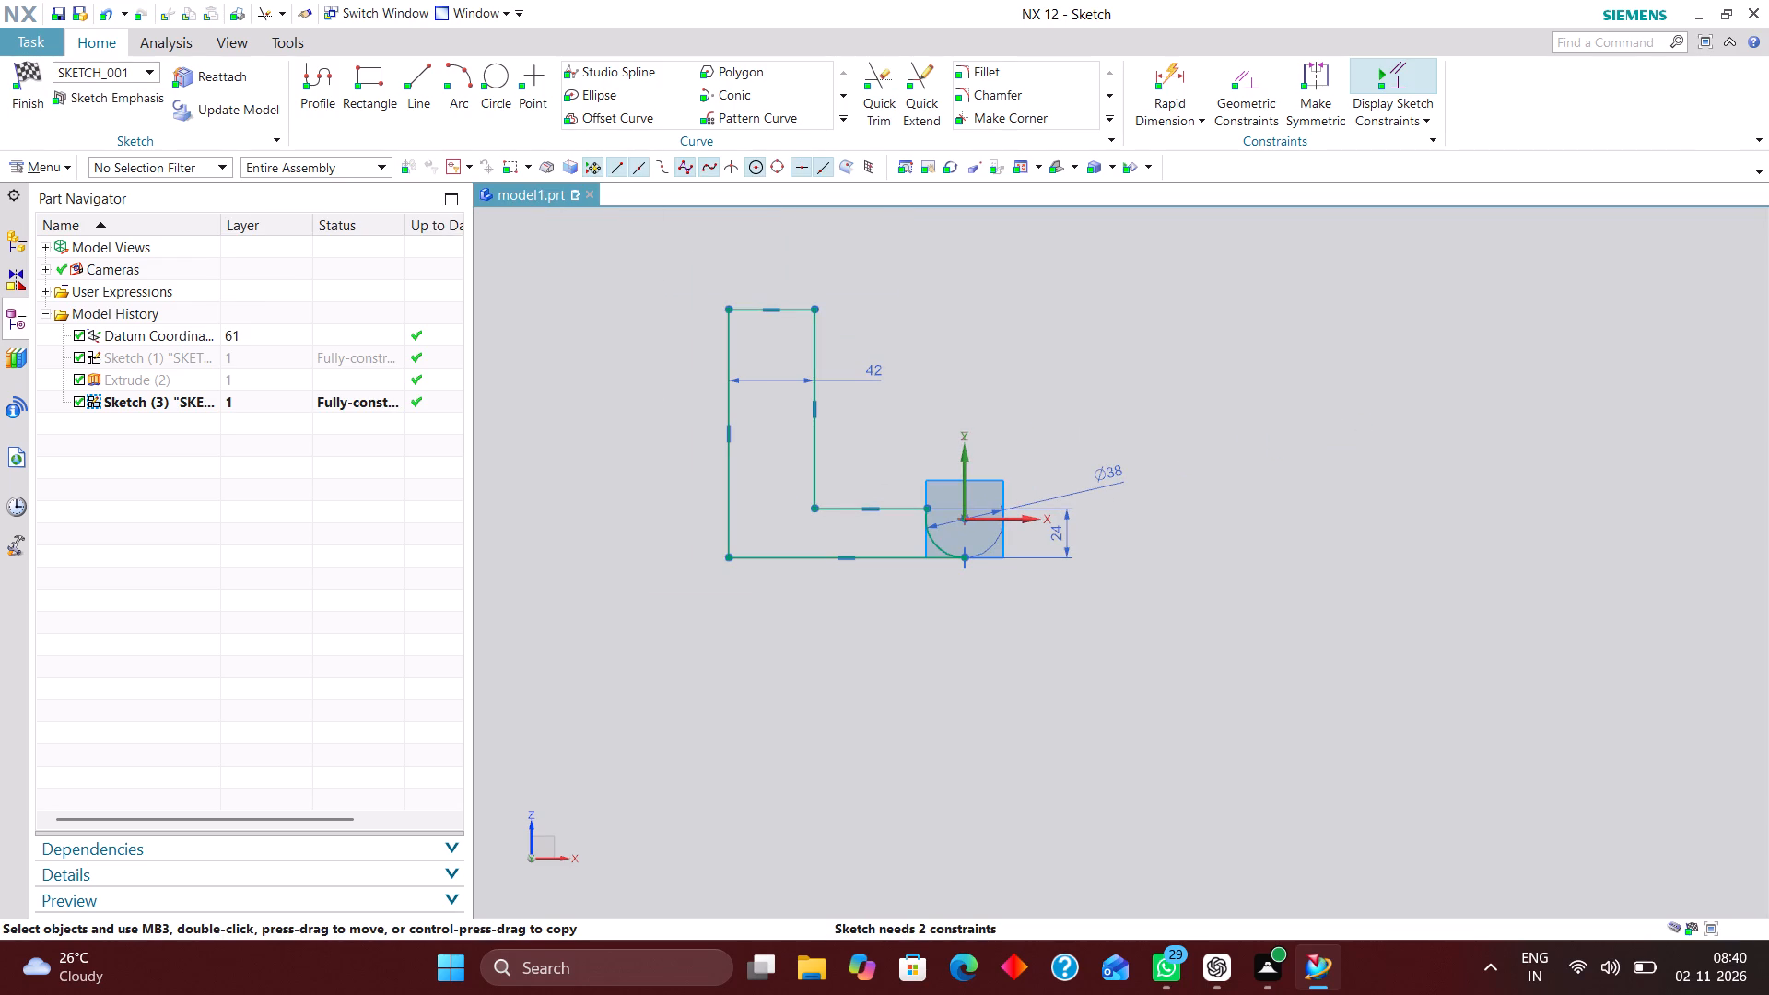
click(29, 69)
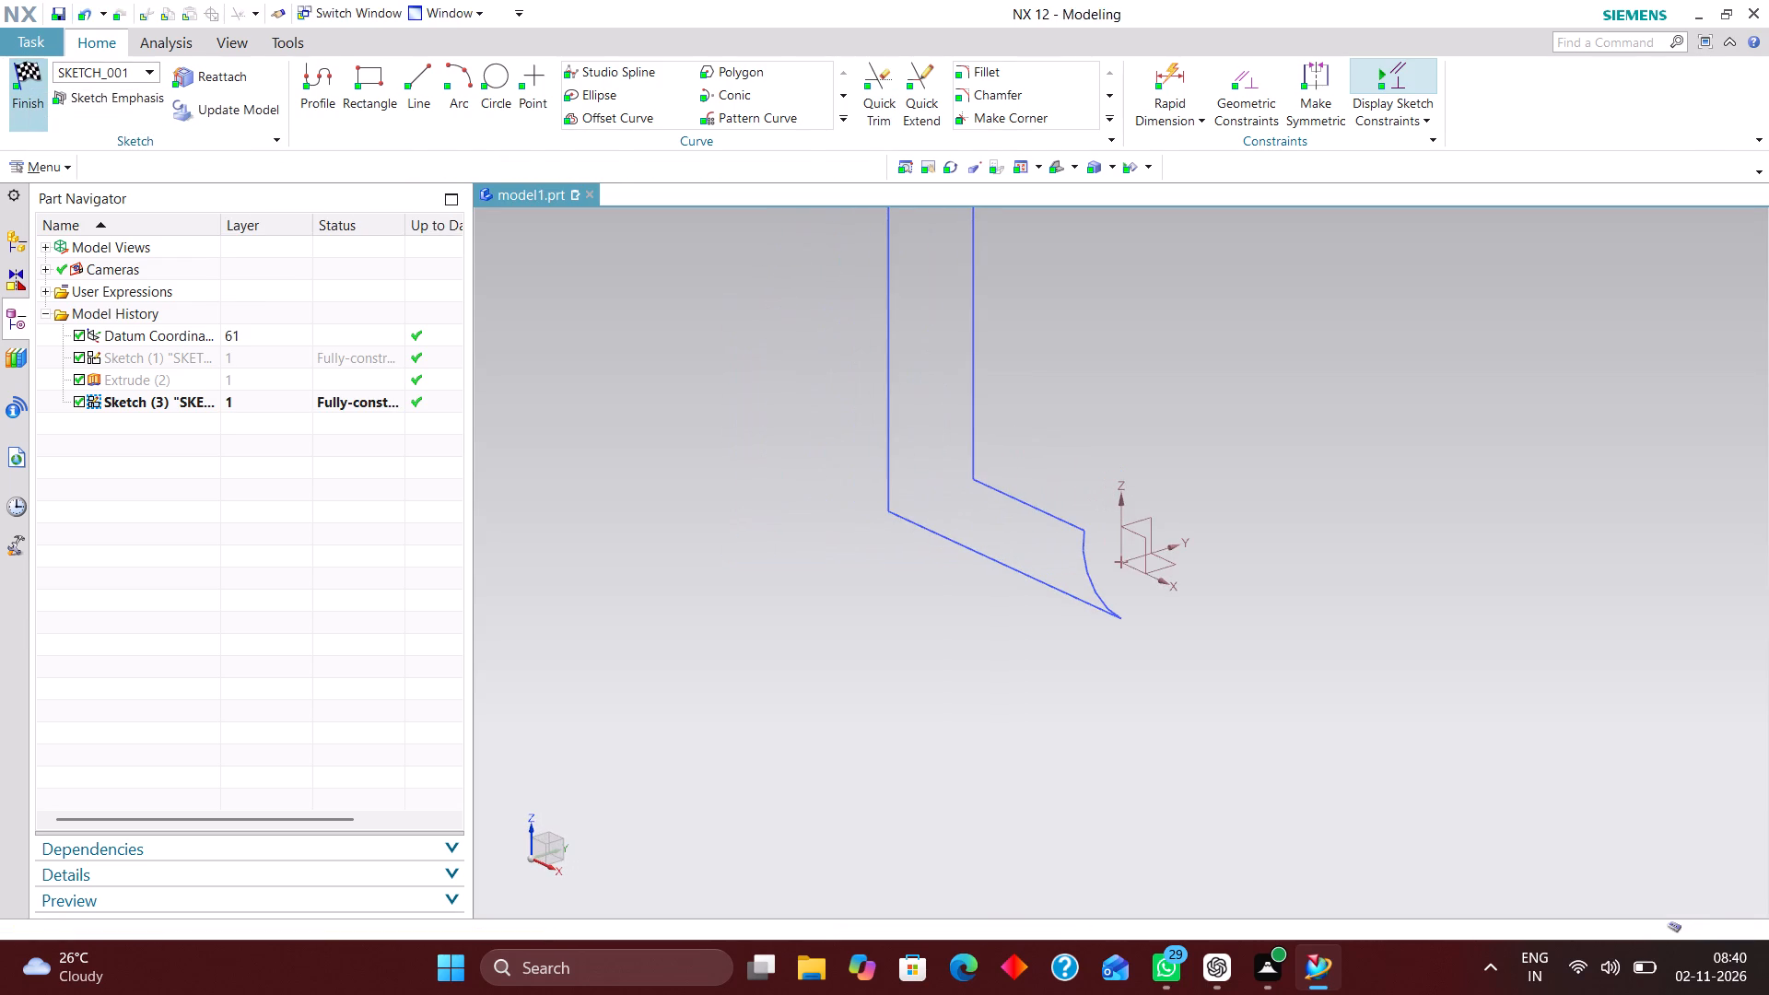
Show the hidden pivot cylinder extrusion.
right_click(264, 383)
click(304, 398)
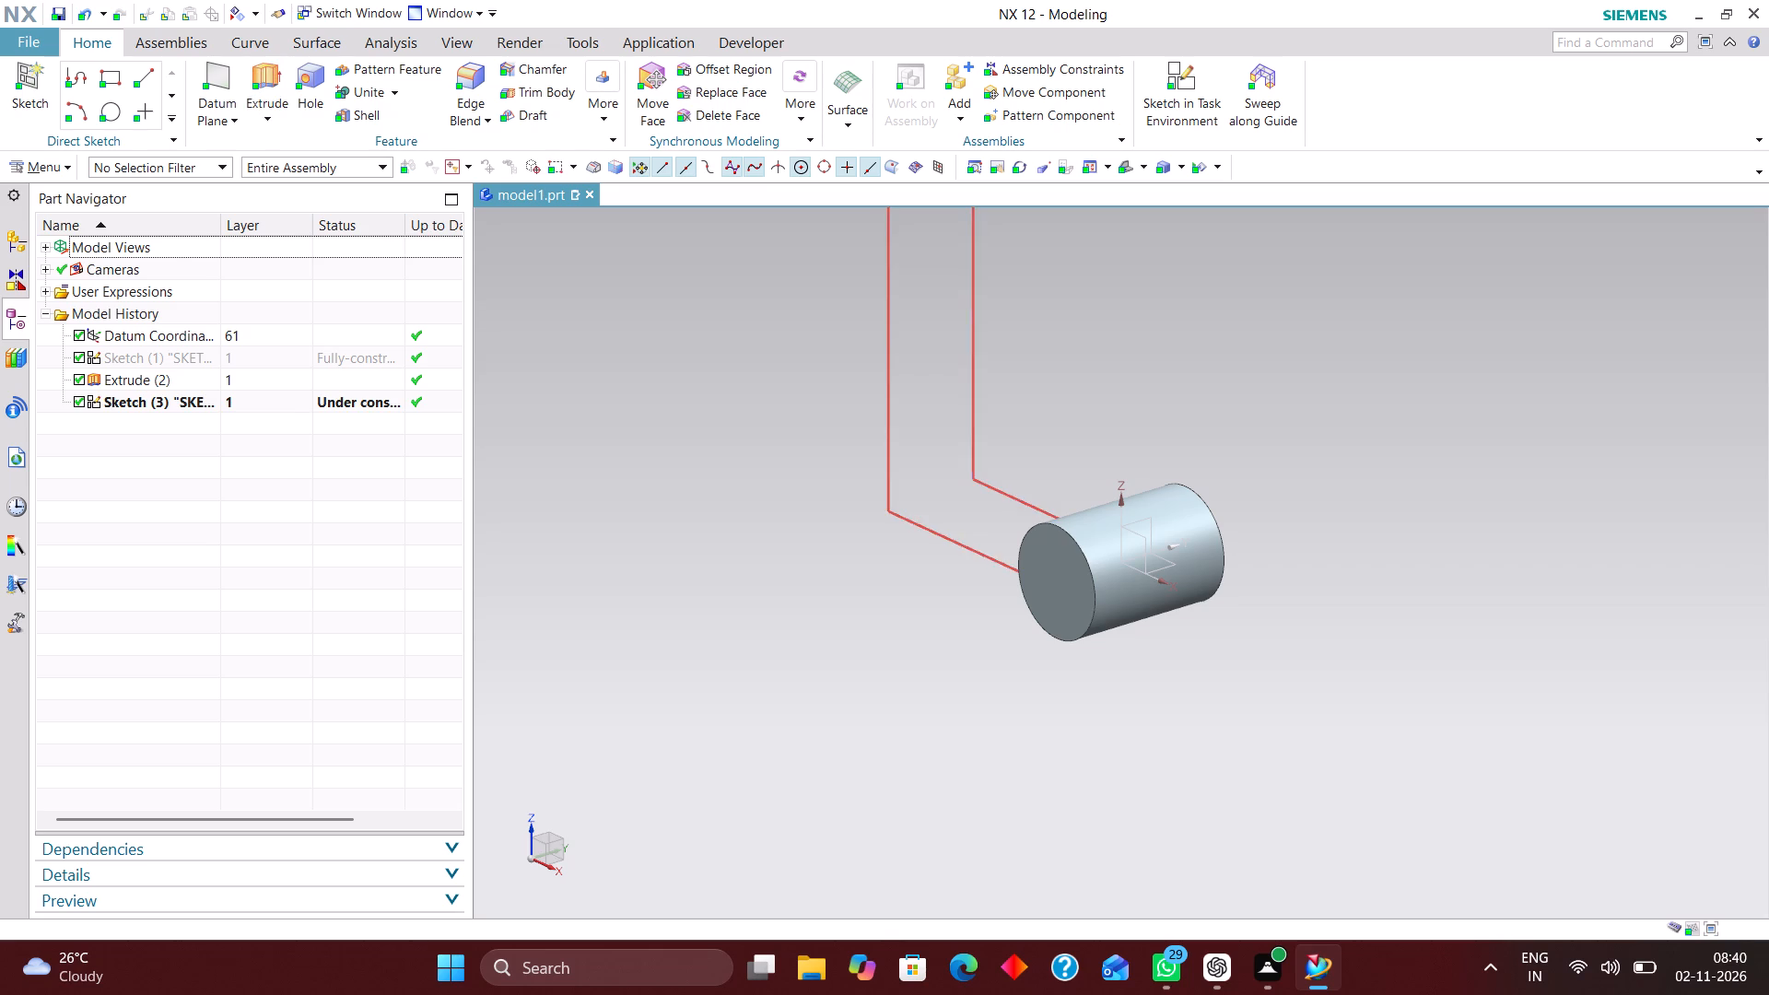
Extrude the L-shaped arm sketch symmetrically with a distance of 25 mm and Boolean set to None.
right_drag(973, 408, 1115, 392)
middle_drag(983, 609, 985, 608)
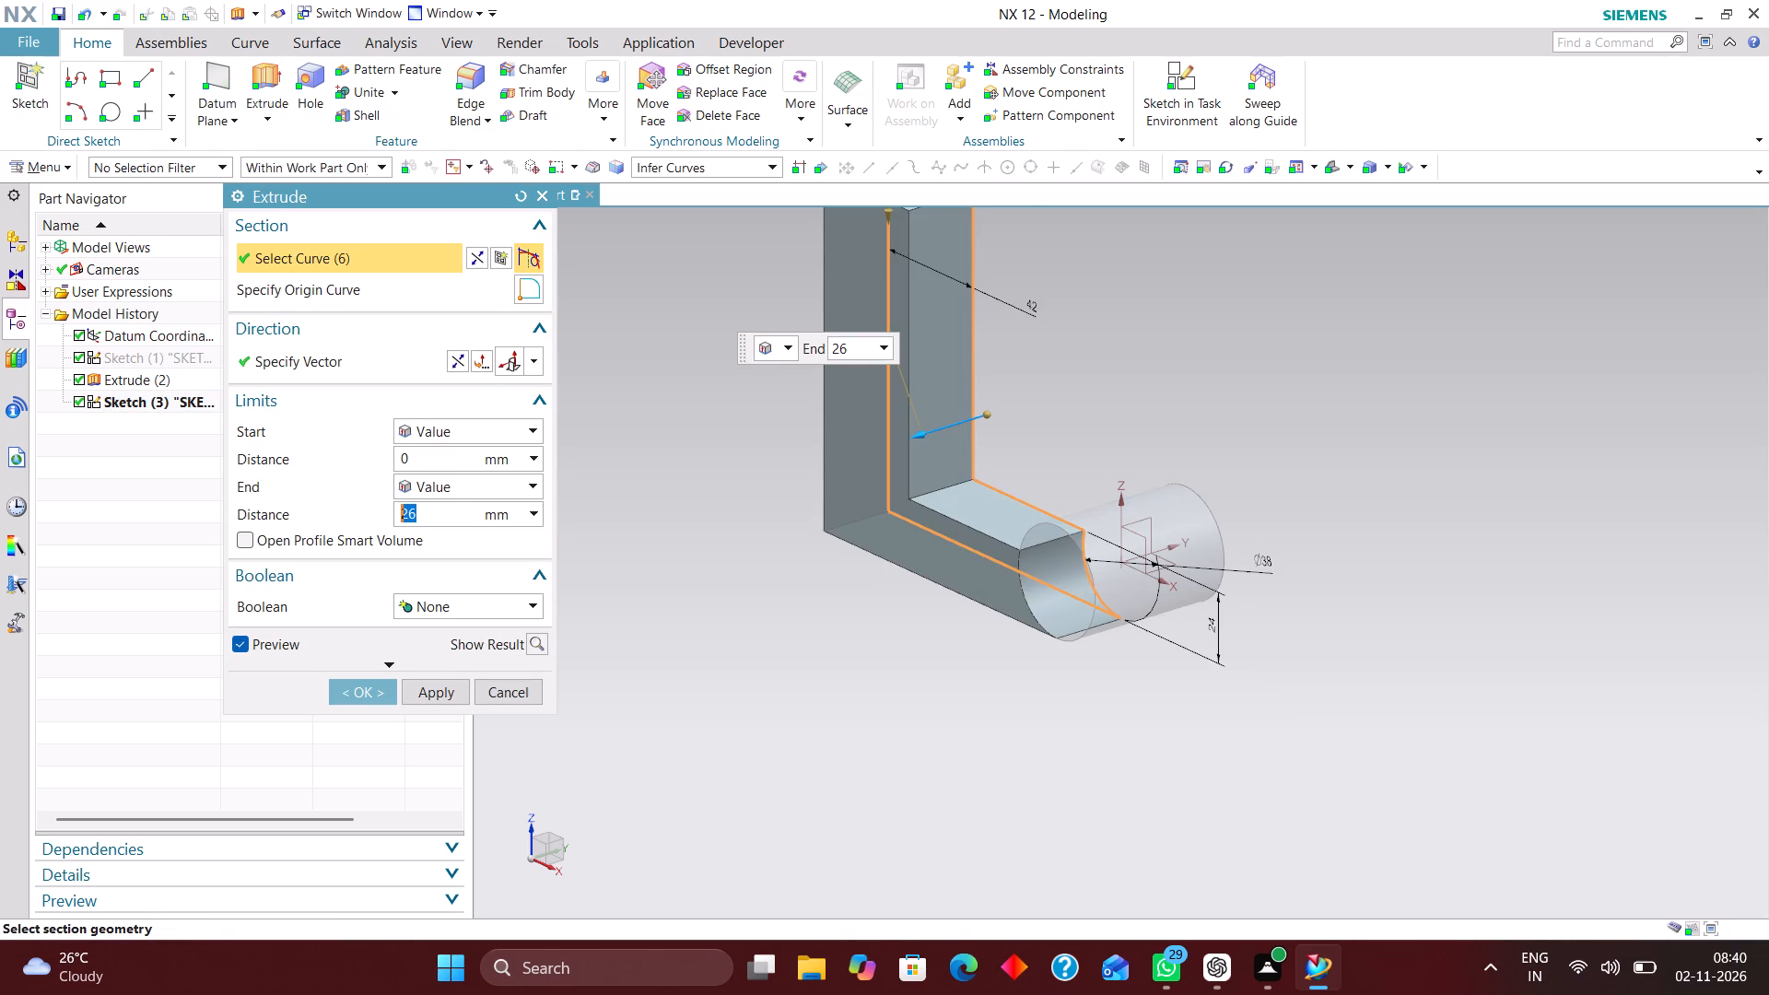
middle_drag(985, 608, 1007, 588)
scroll(1087, 597, up, 1)
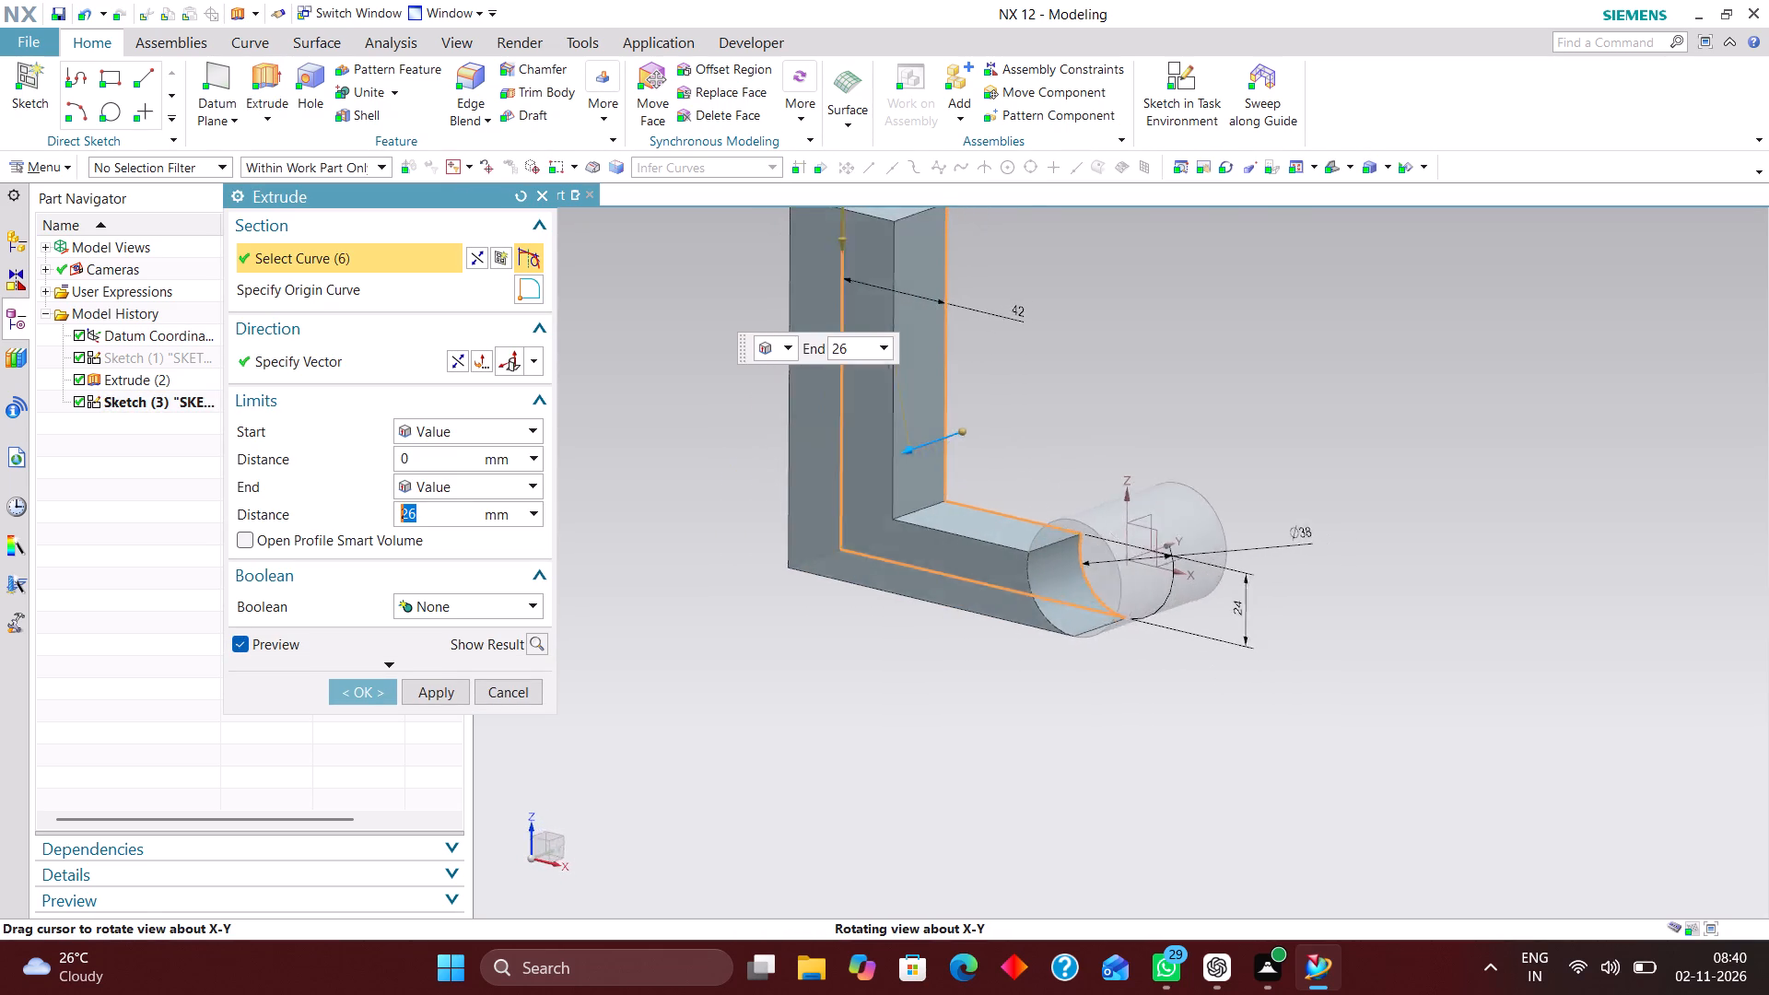
middle_drag(1007, 588, 955, 593)
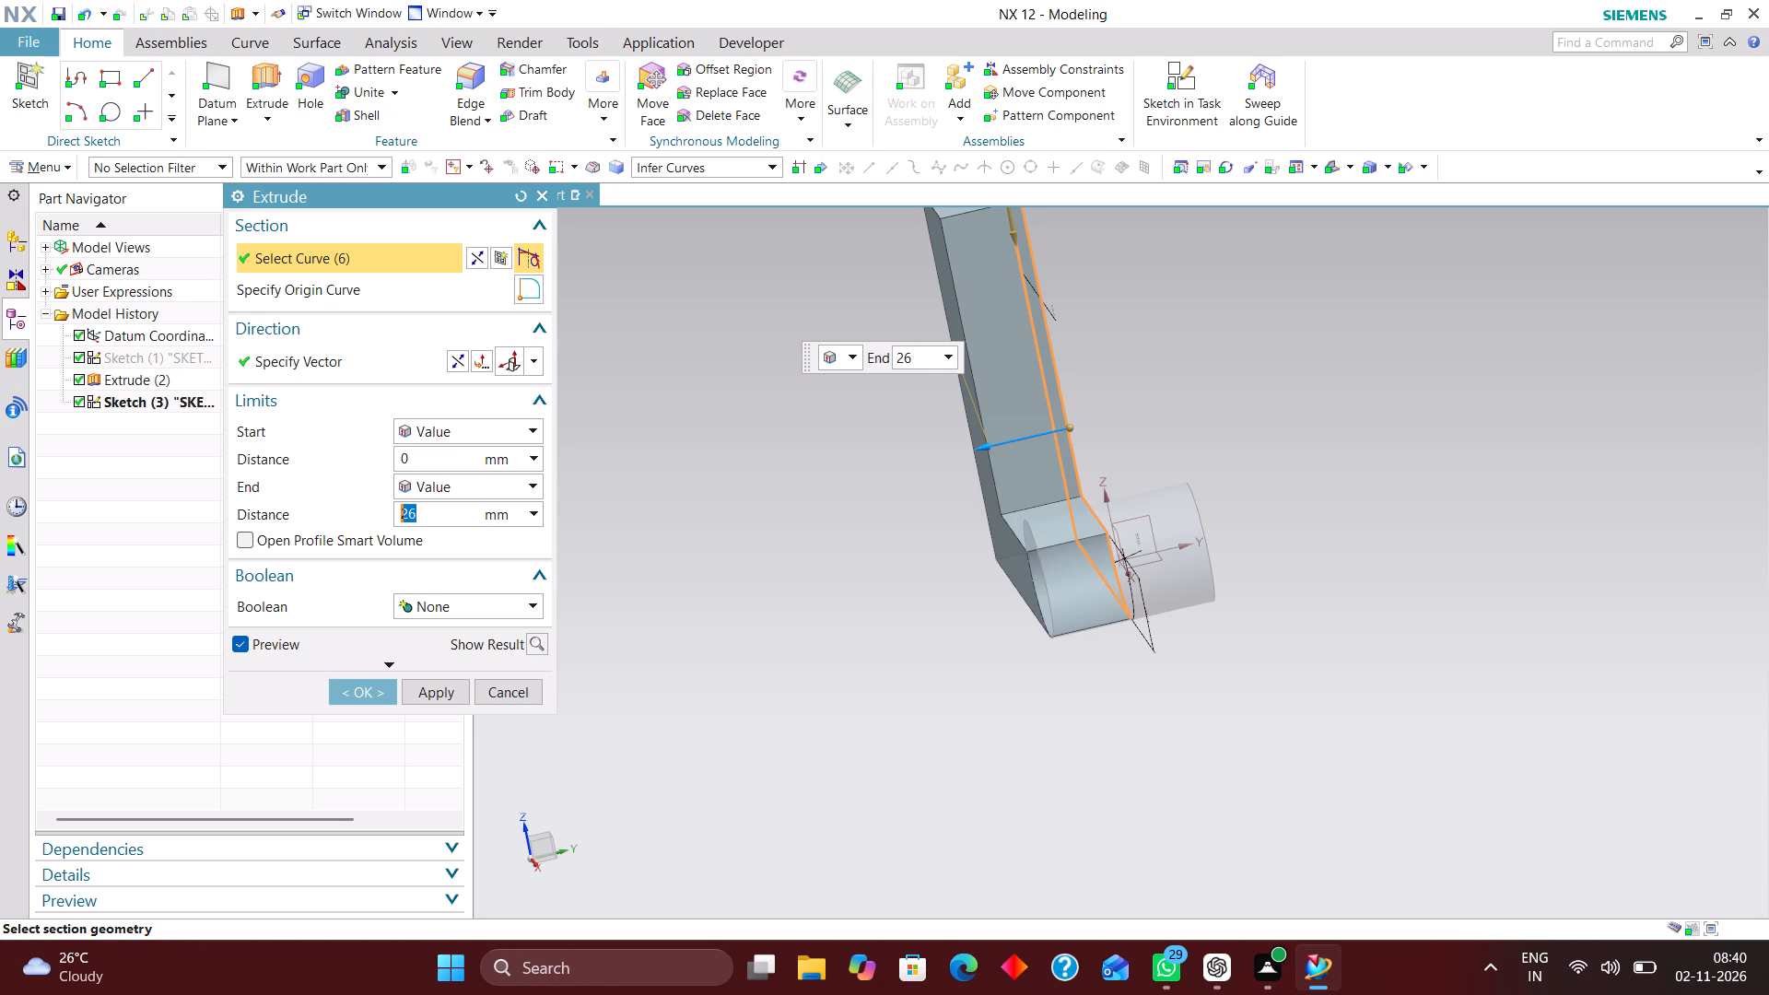
key(4)
key(BackSpace)
text(25)
key(Return)
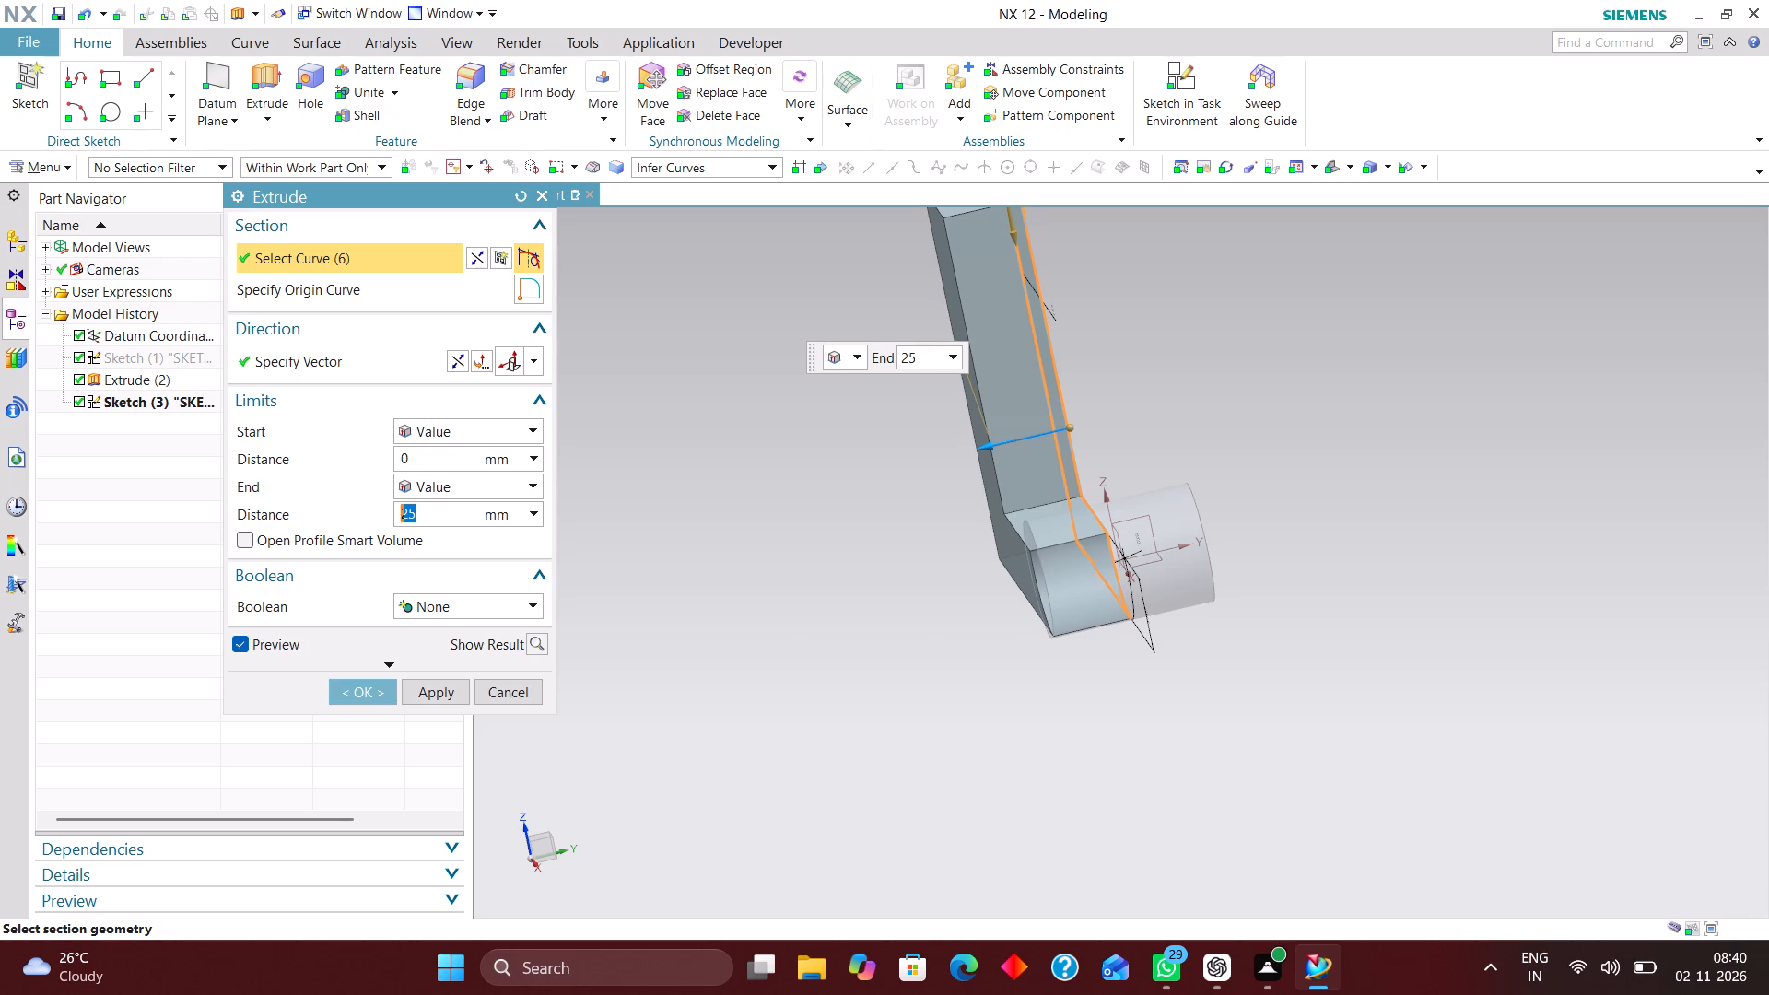
click(487, 430)
click(490, 475)
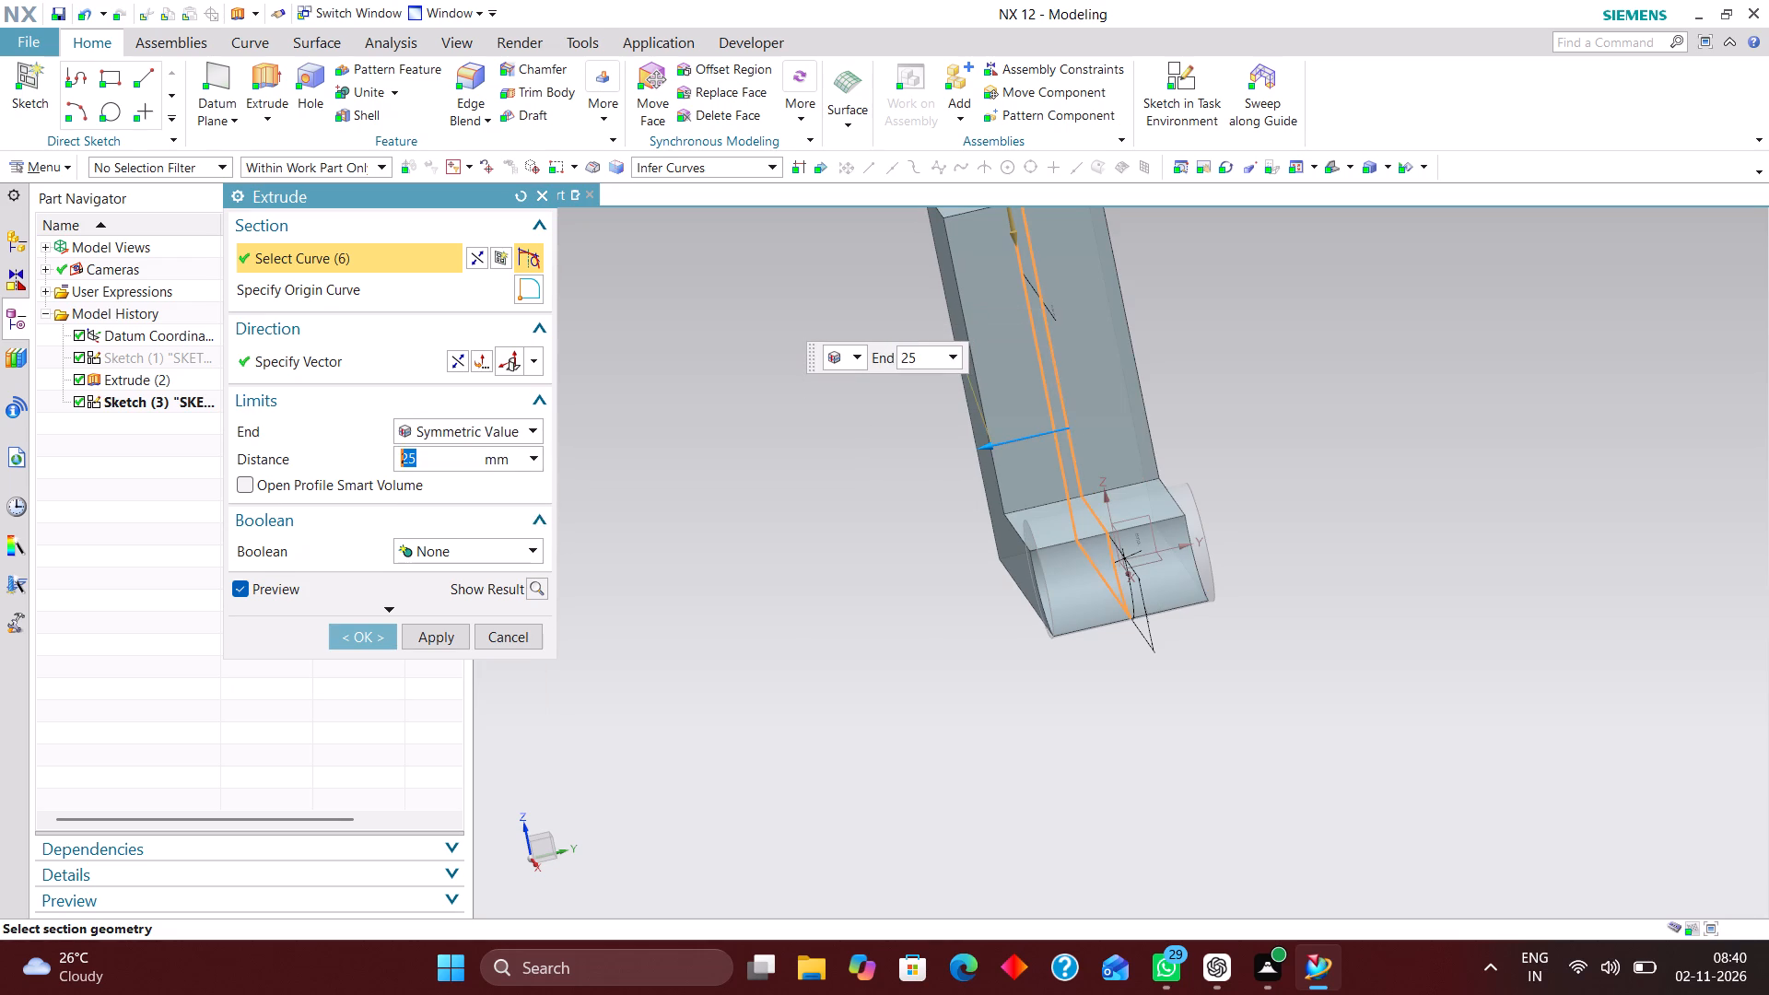
click(369, 645)
Unite the L-shaped arm as target with the pivot cylinder as tool.
scroll(1025, 615, up, 3)
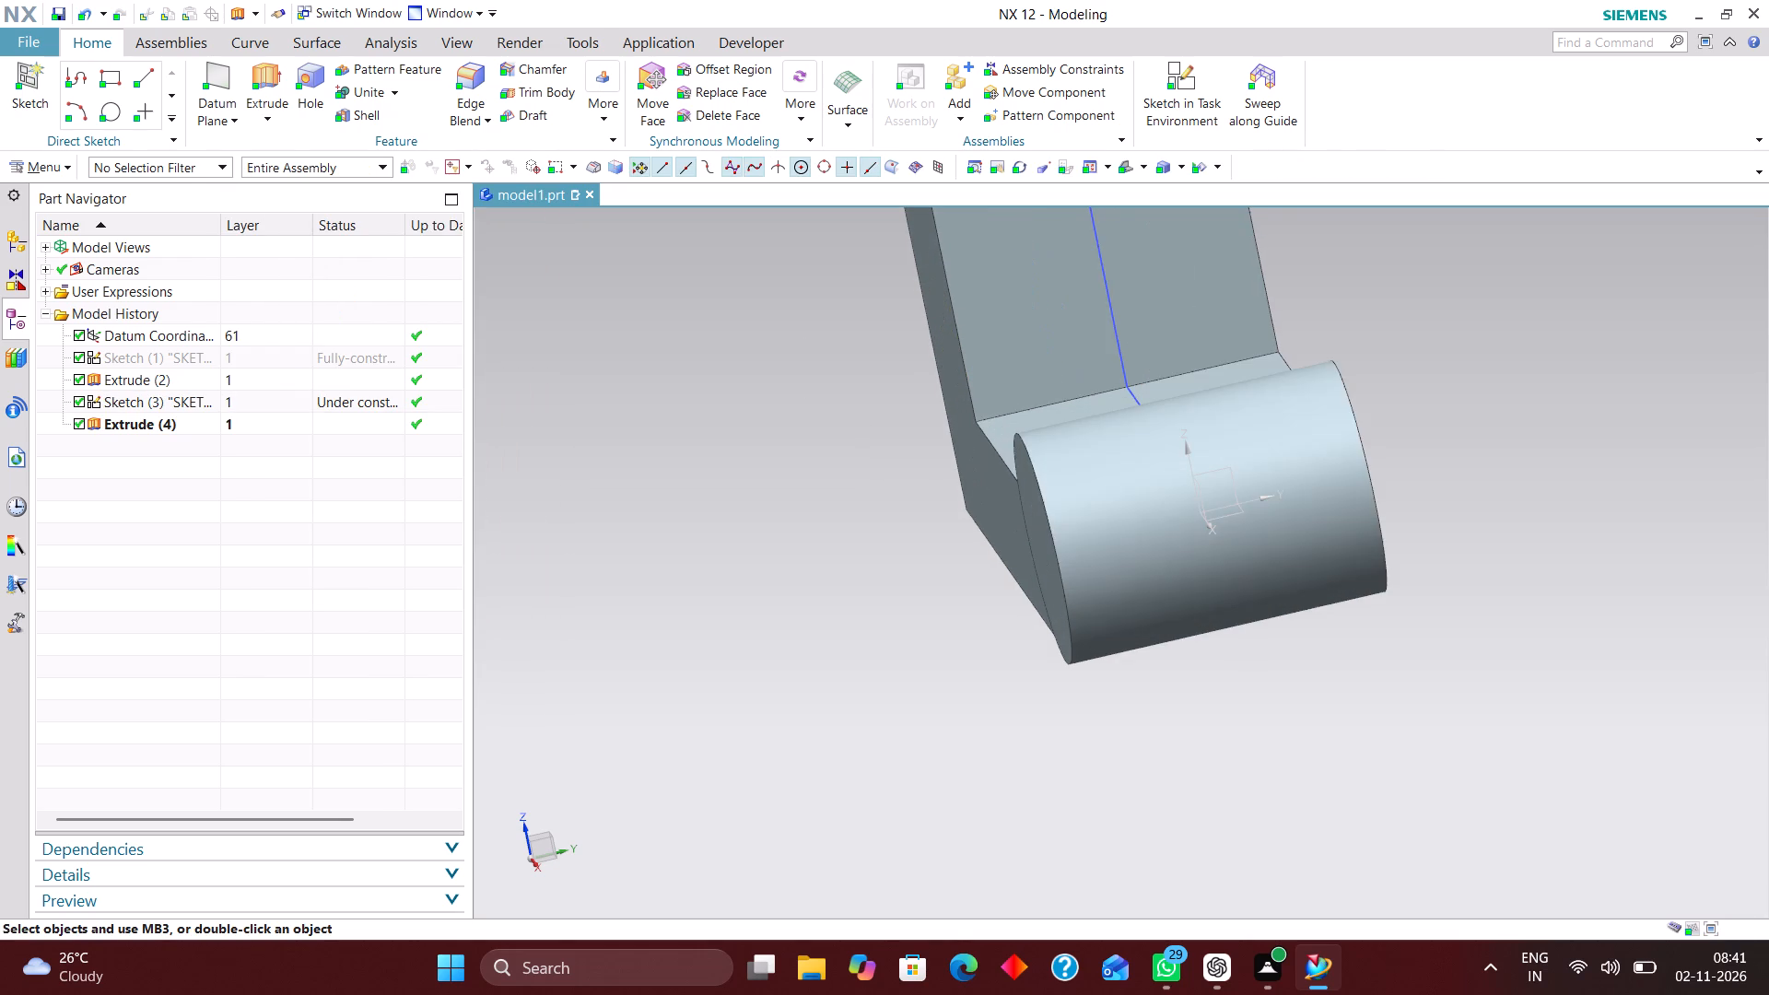
middle_drag(1120, 682, 1160, 663)
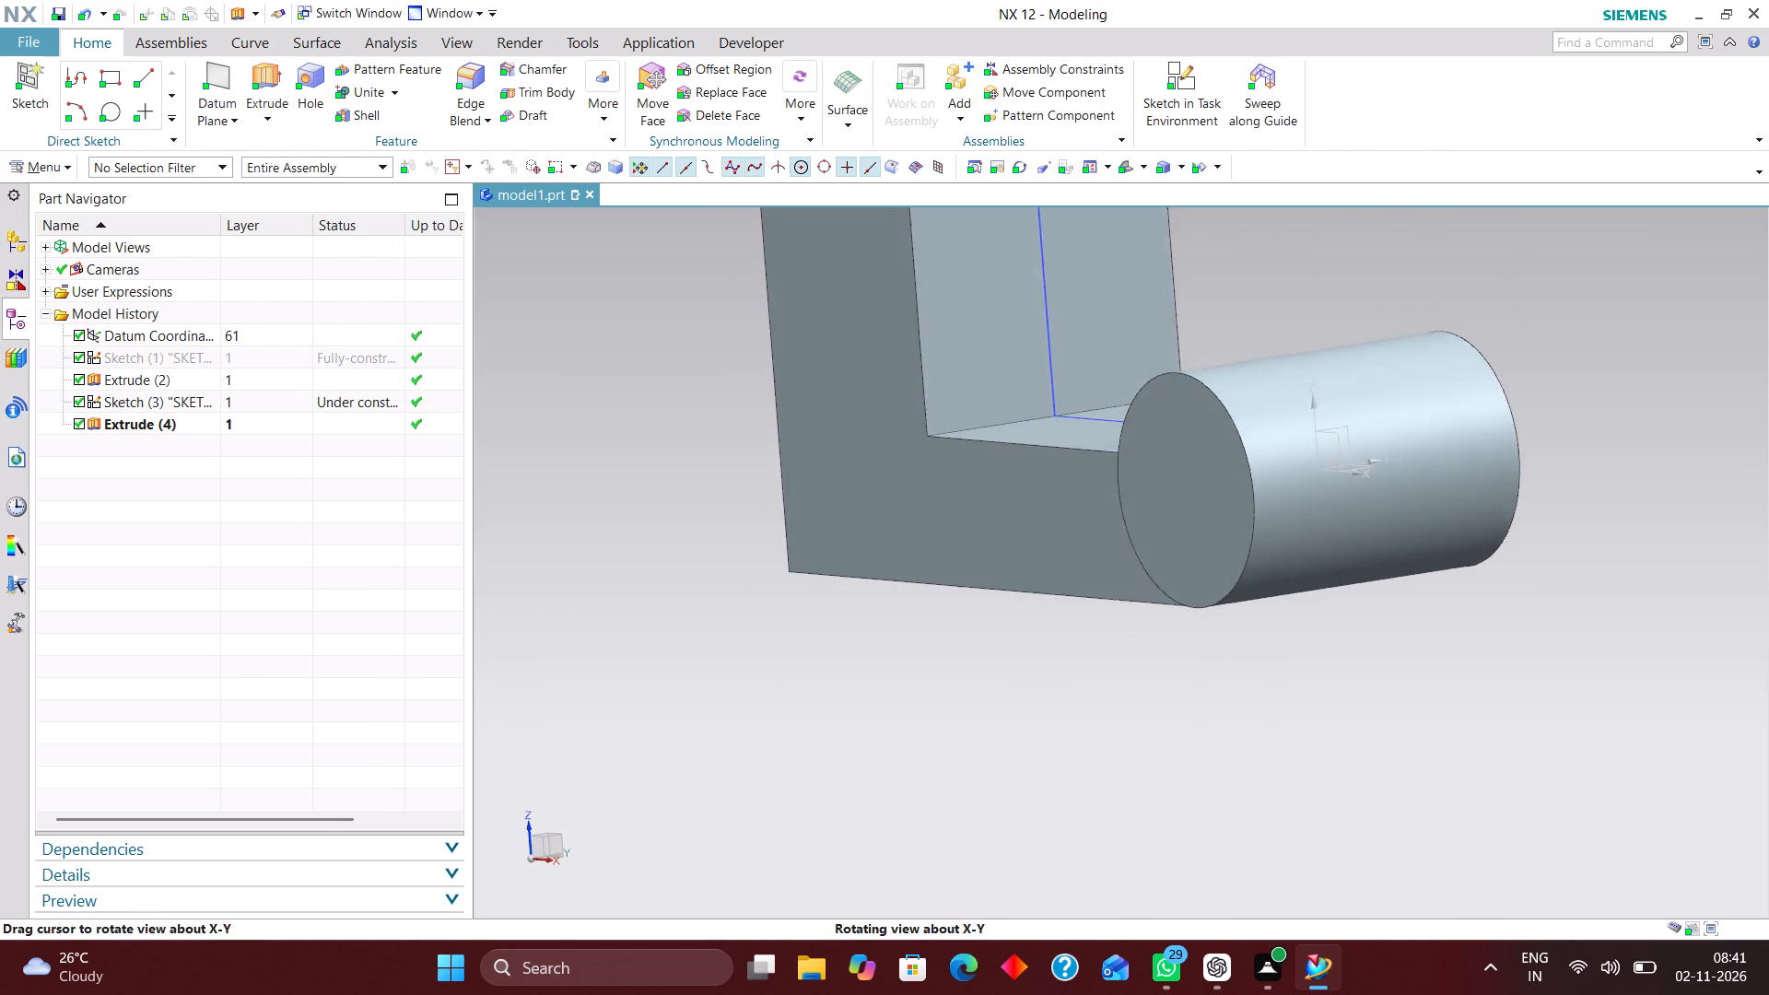
middle_drag(1160, 663, 1144, 673)
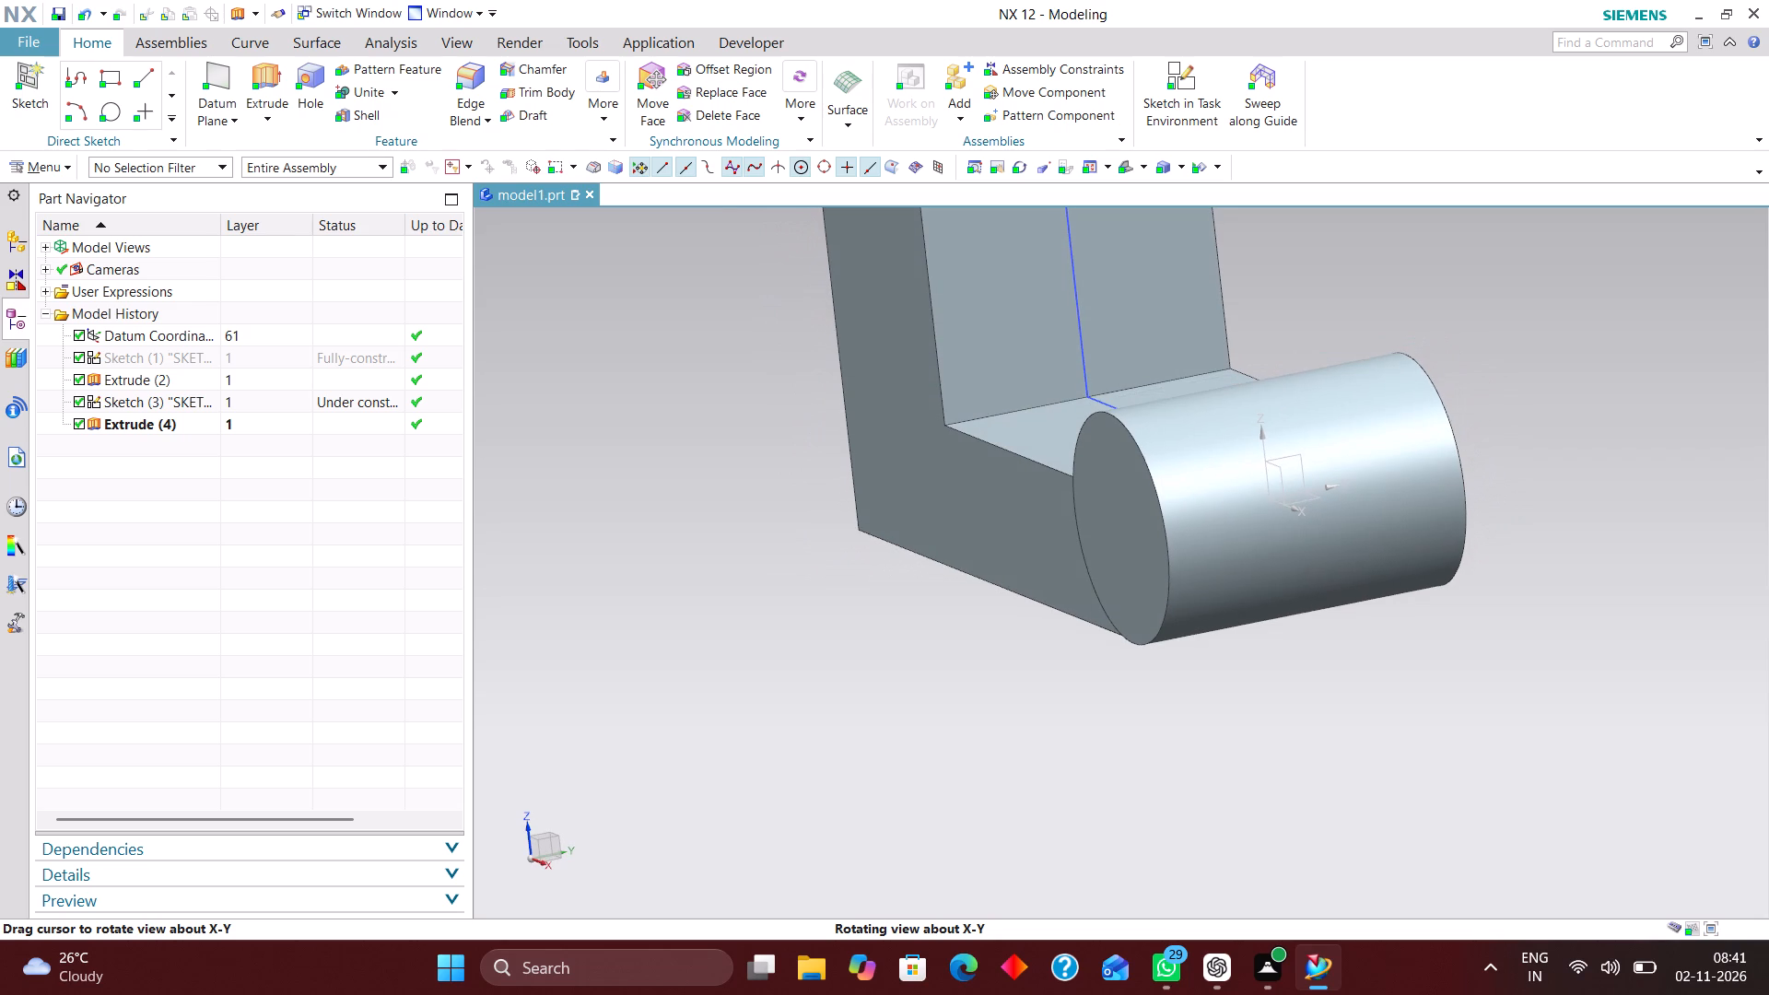
middle_drag(1144, 673, 1150, 650)
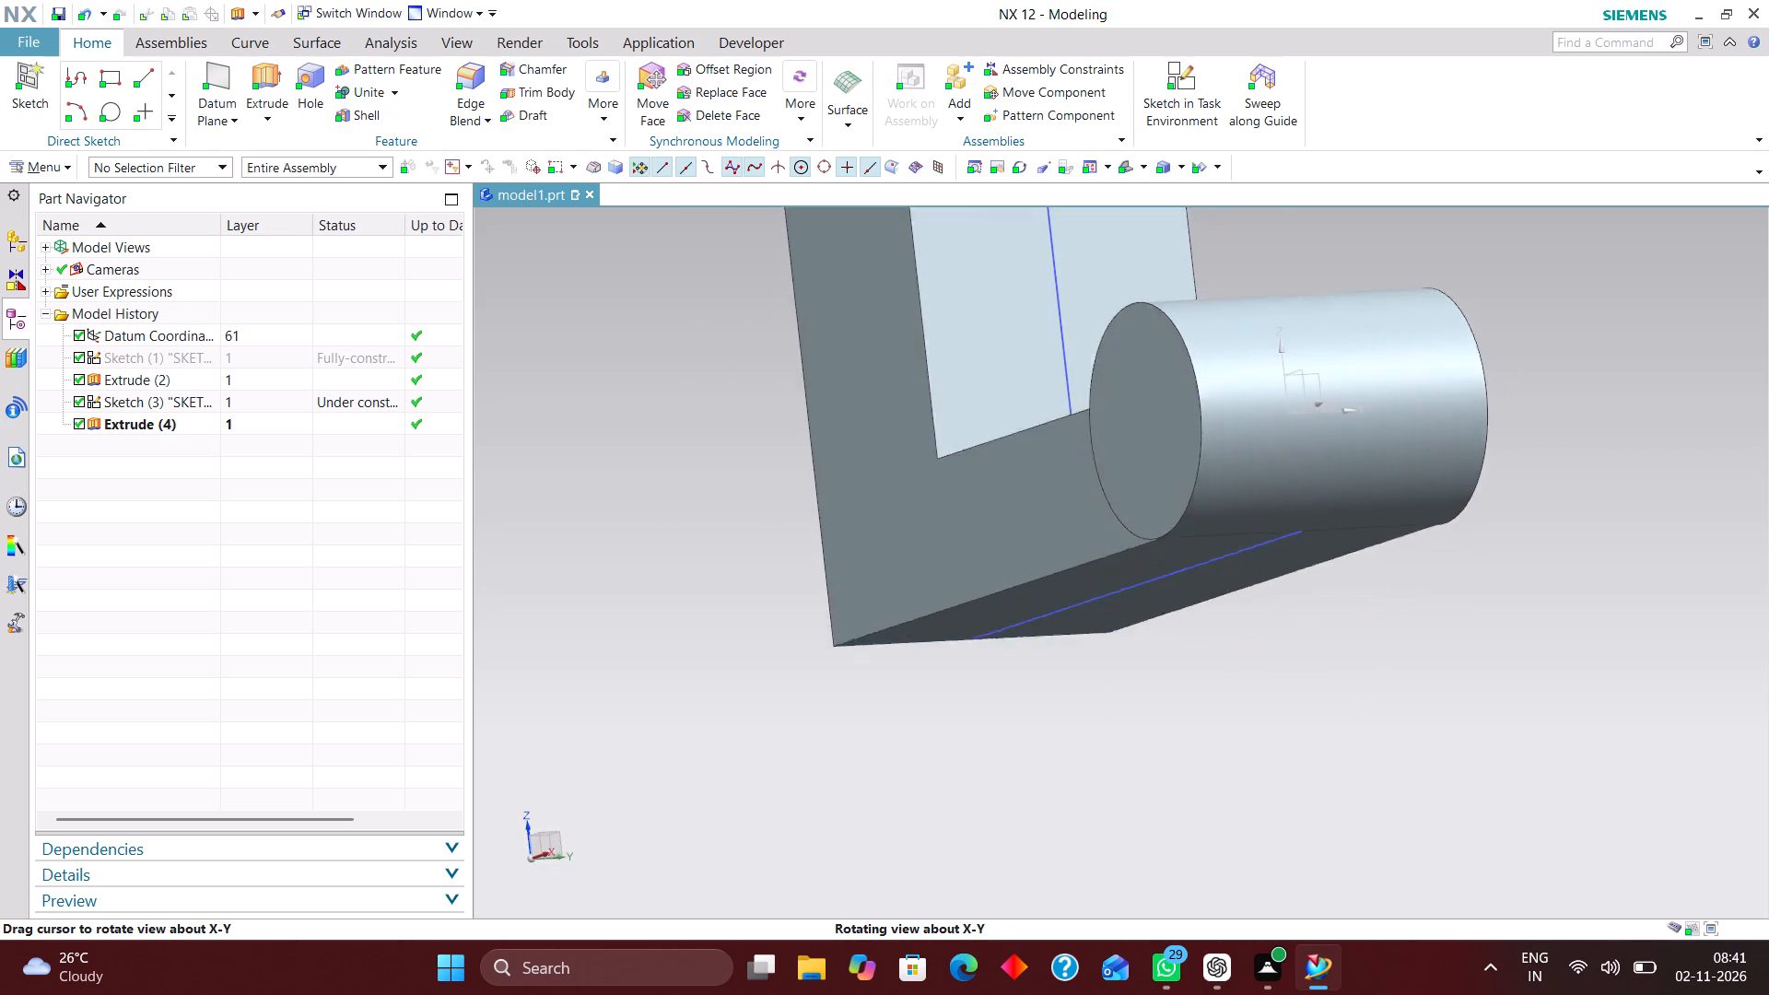
middle_drag(1150, 650, 1166, 672)
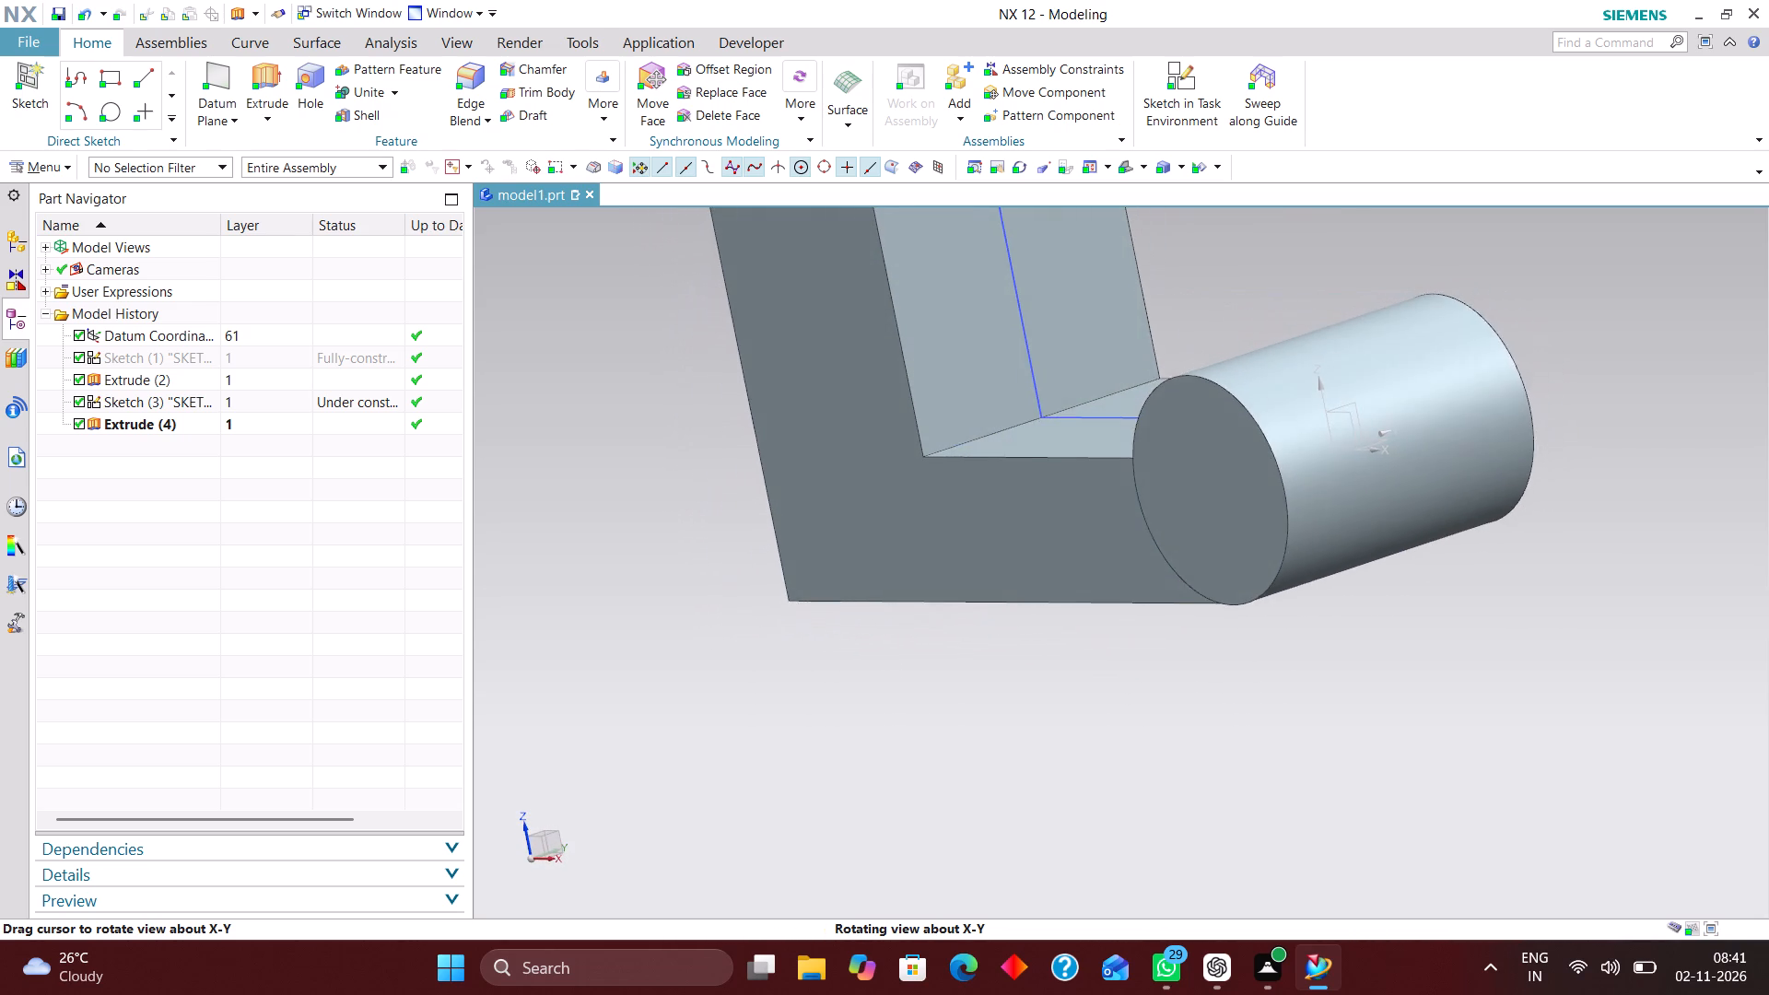
middle_drag(1166, 672, 1166, 678)
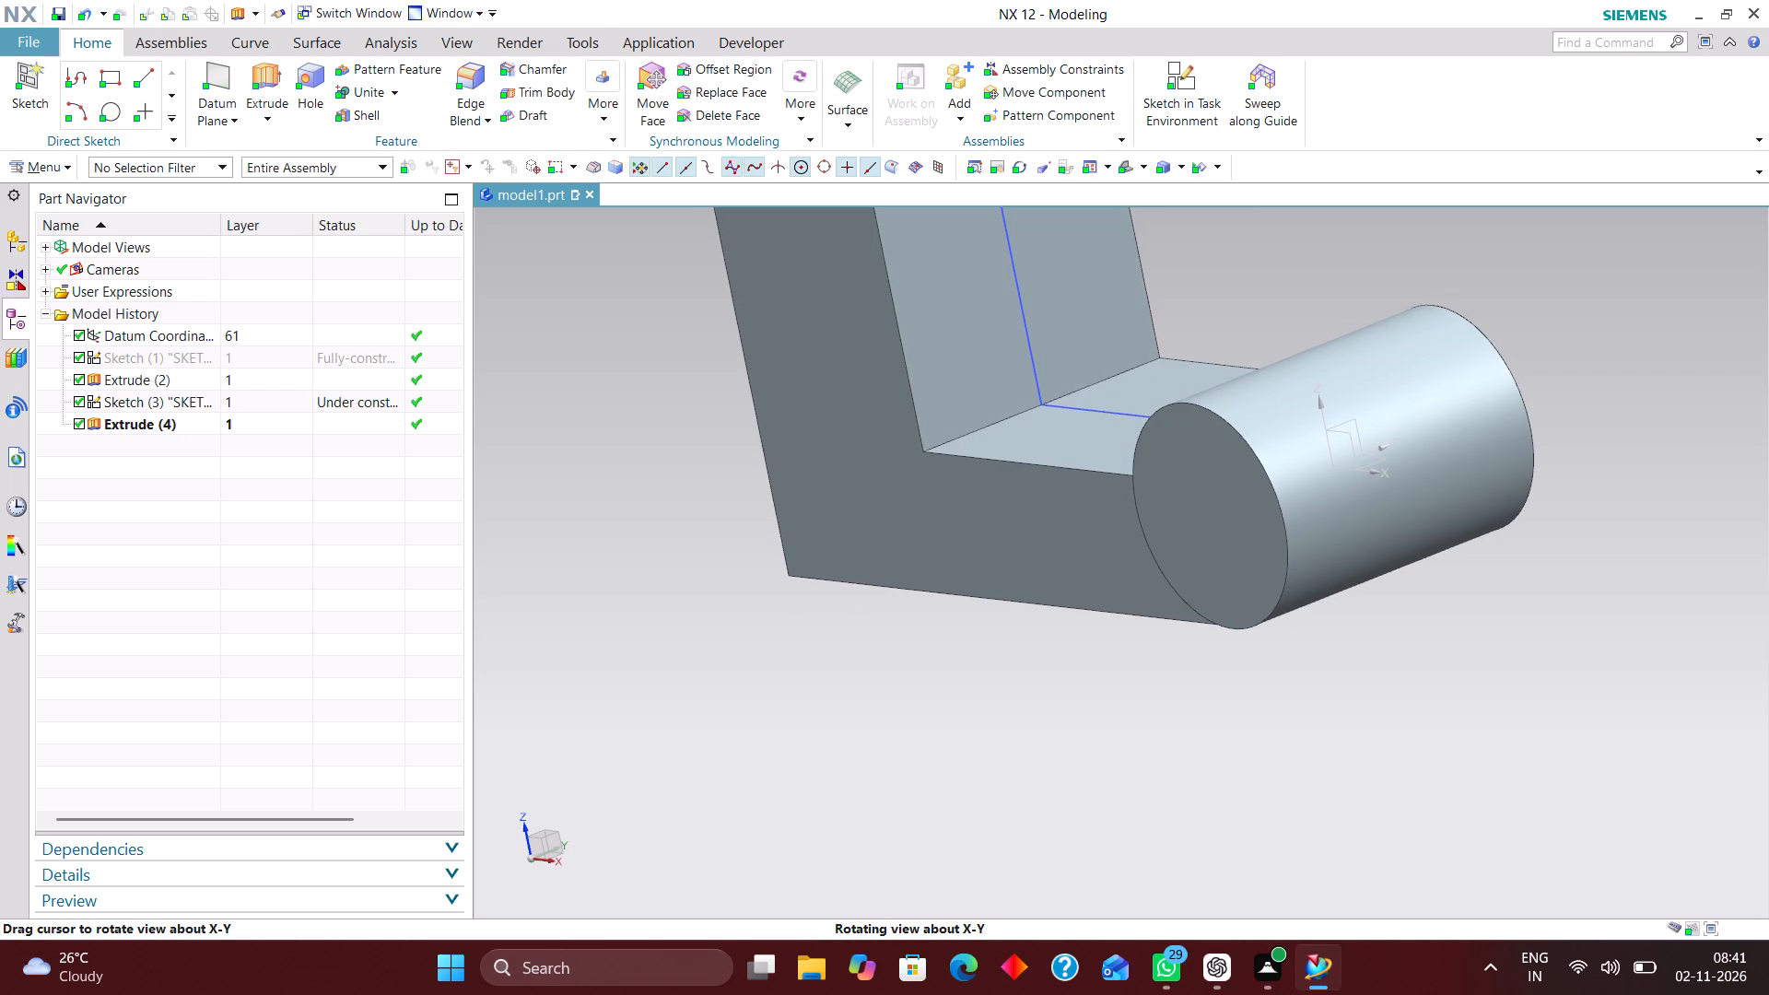
middle_drag(1166, 678, 1162, 673)
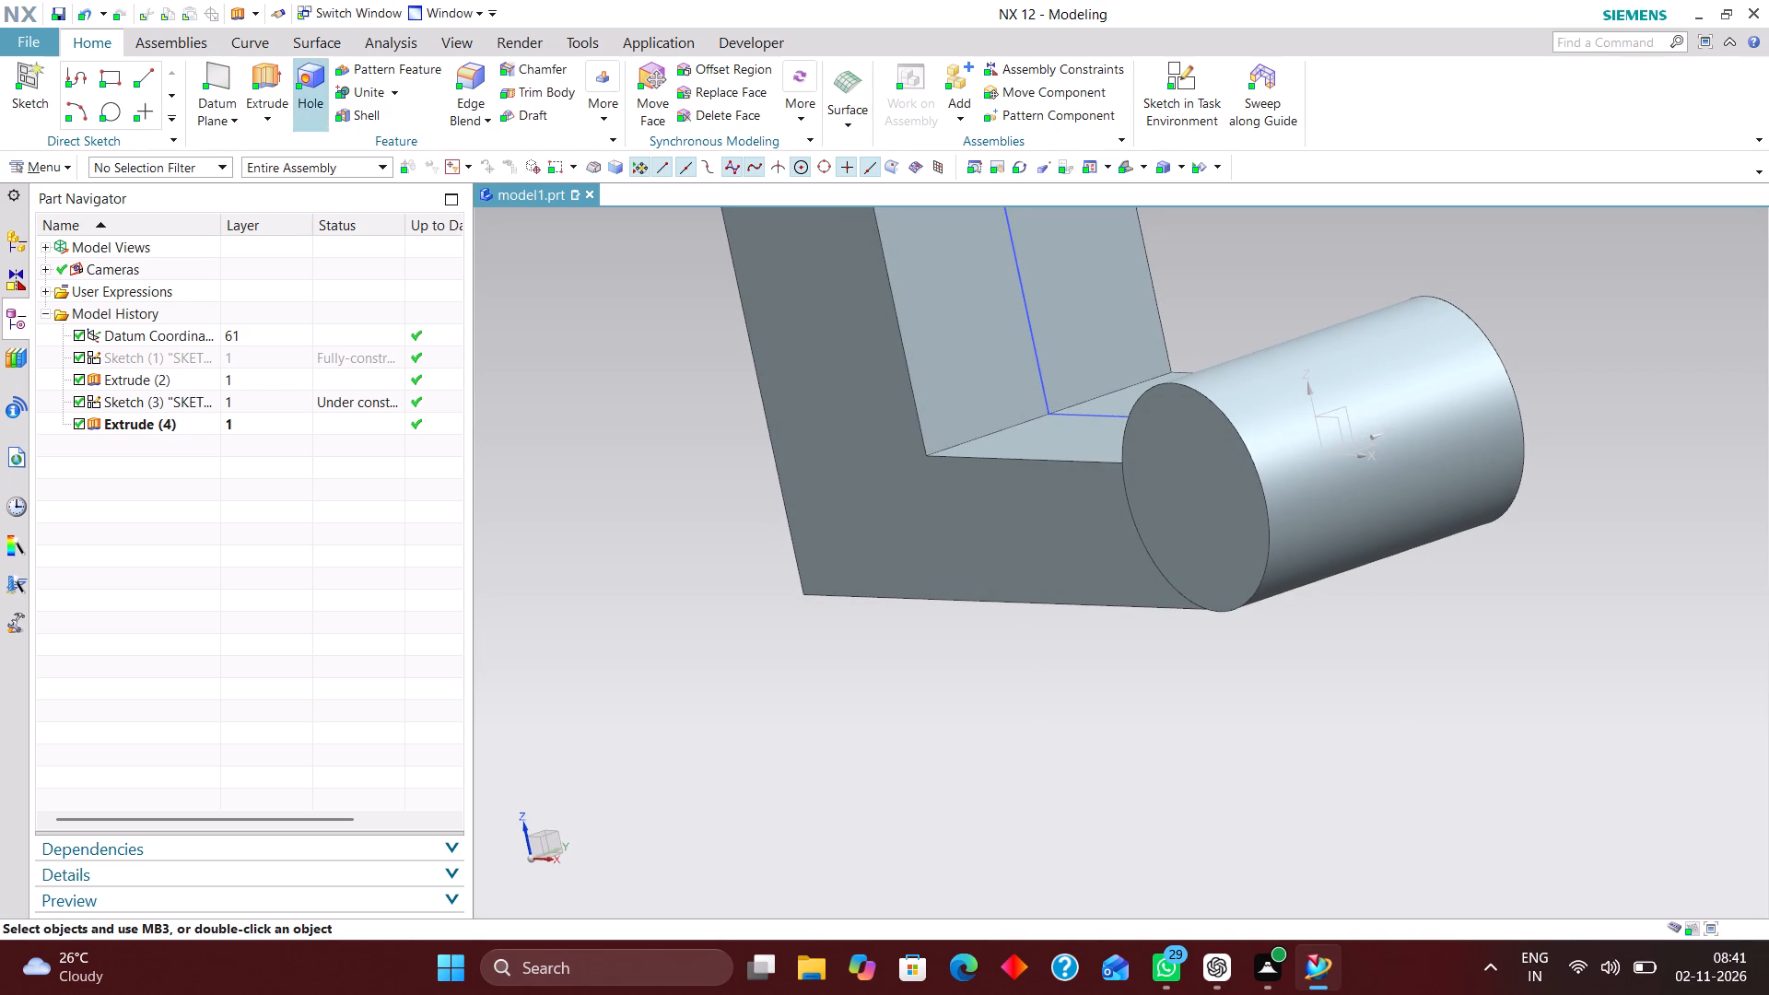
click(353, 88)
click(761, 345)
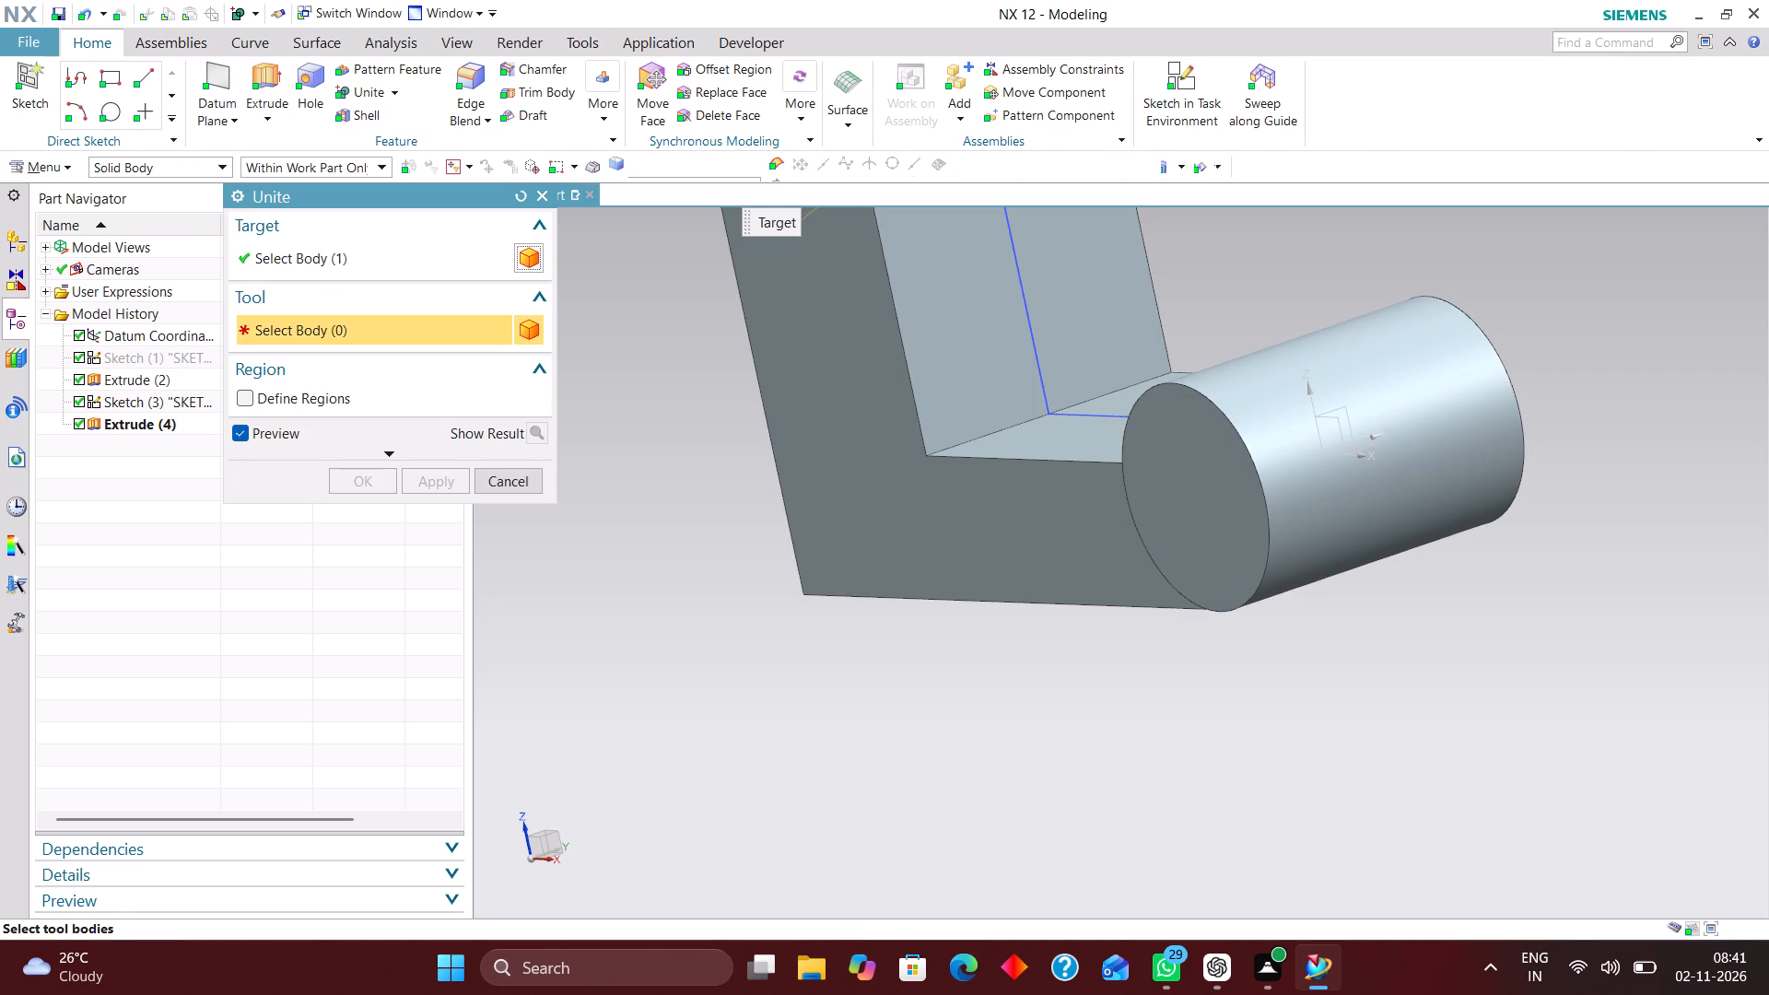
click(1174, 424)
click(354, 479)
Hide the L-shaped arm's sketch.
scroll(1016, 470, down, 3)
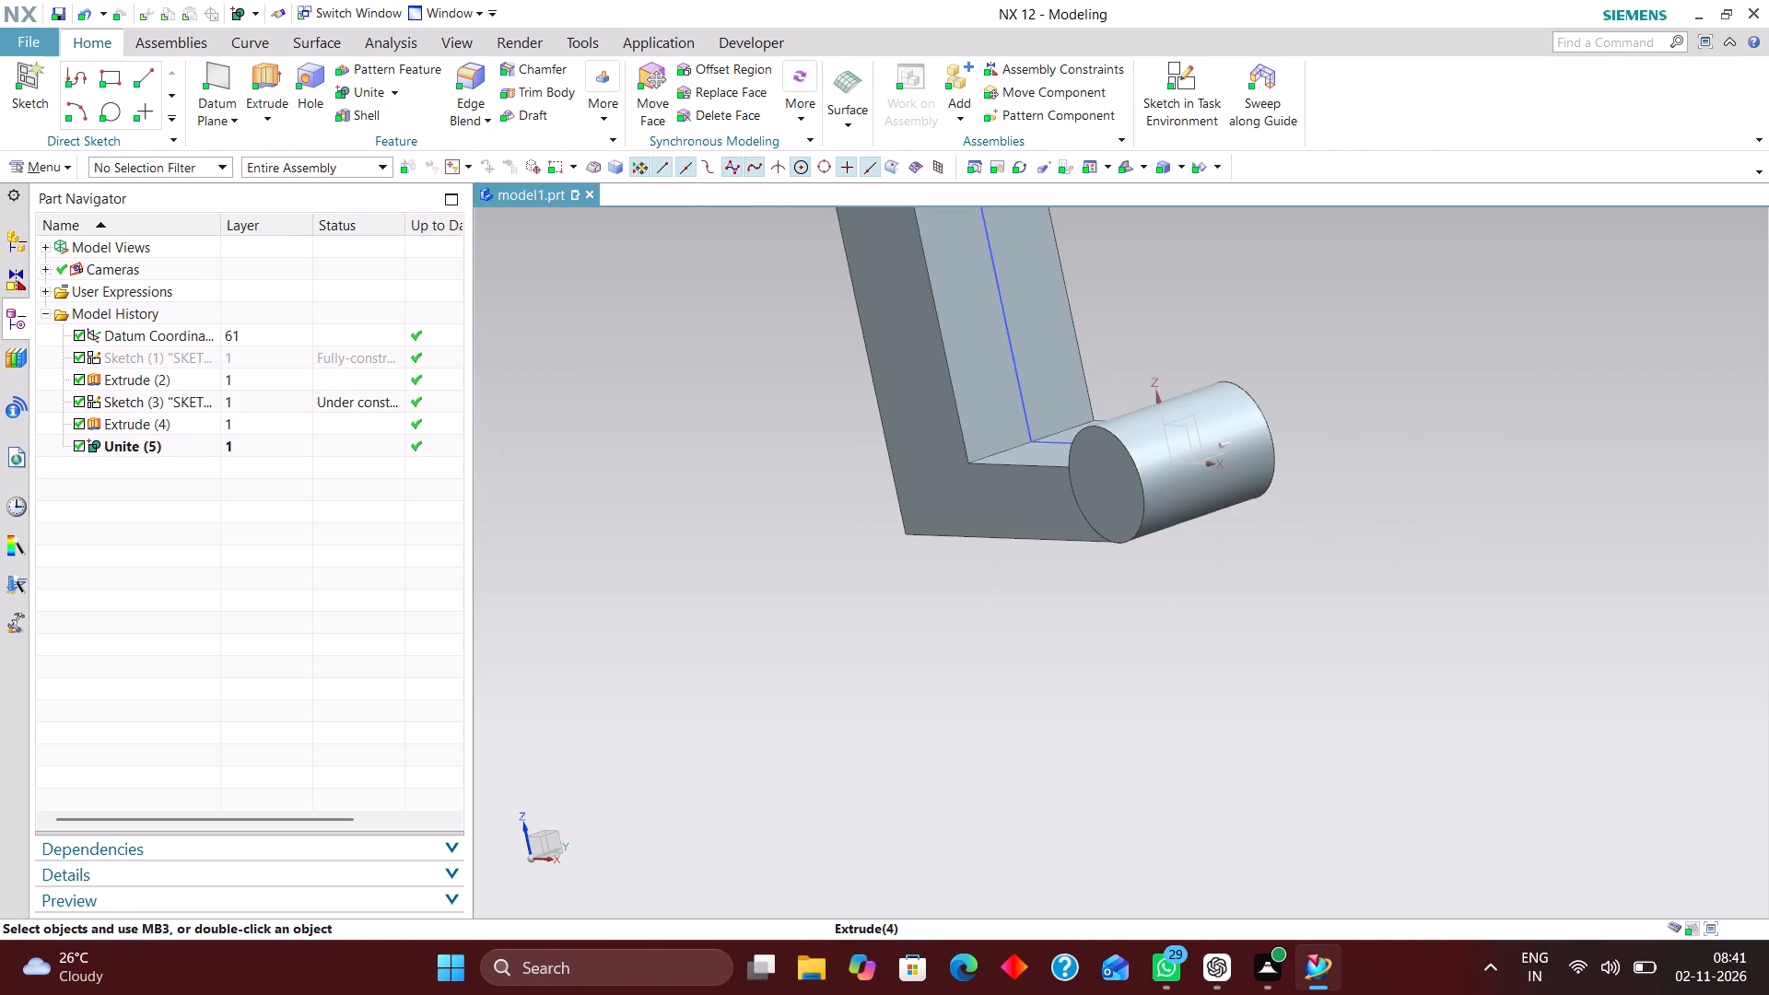
right_drag(1008, 333, 1046, 512)
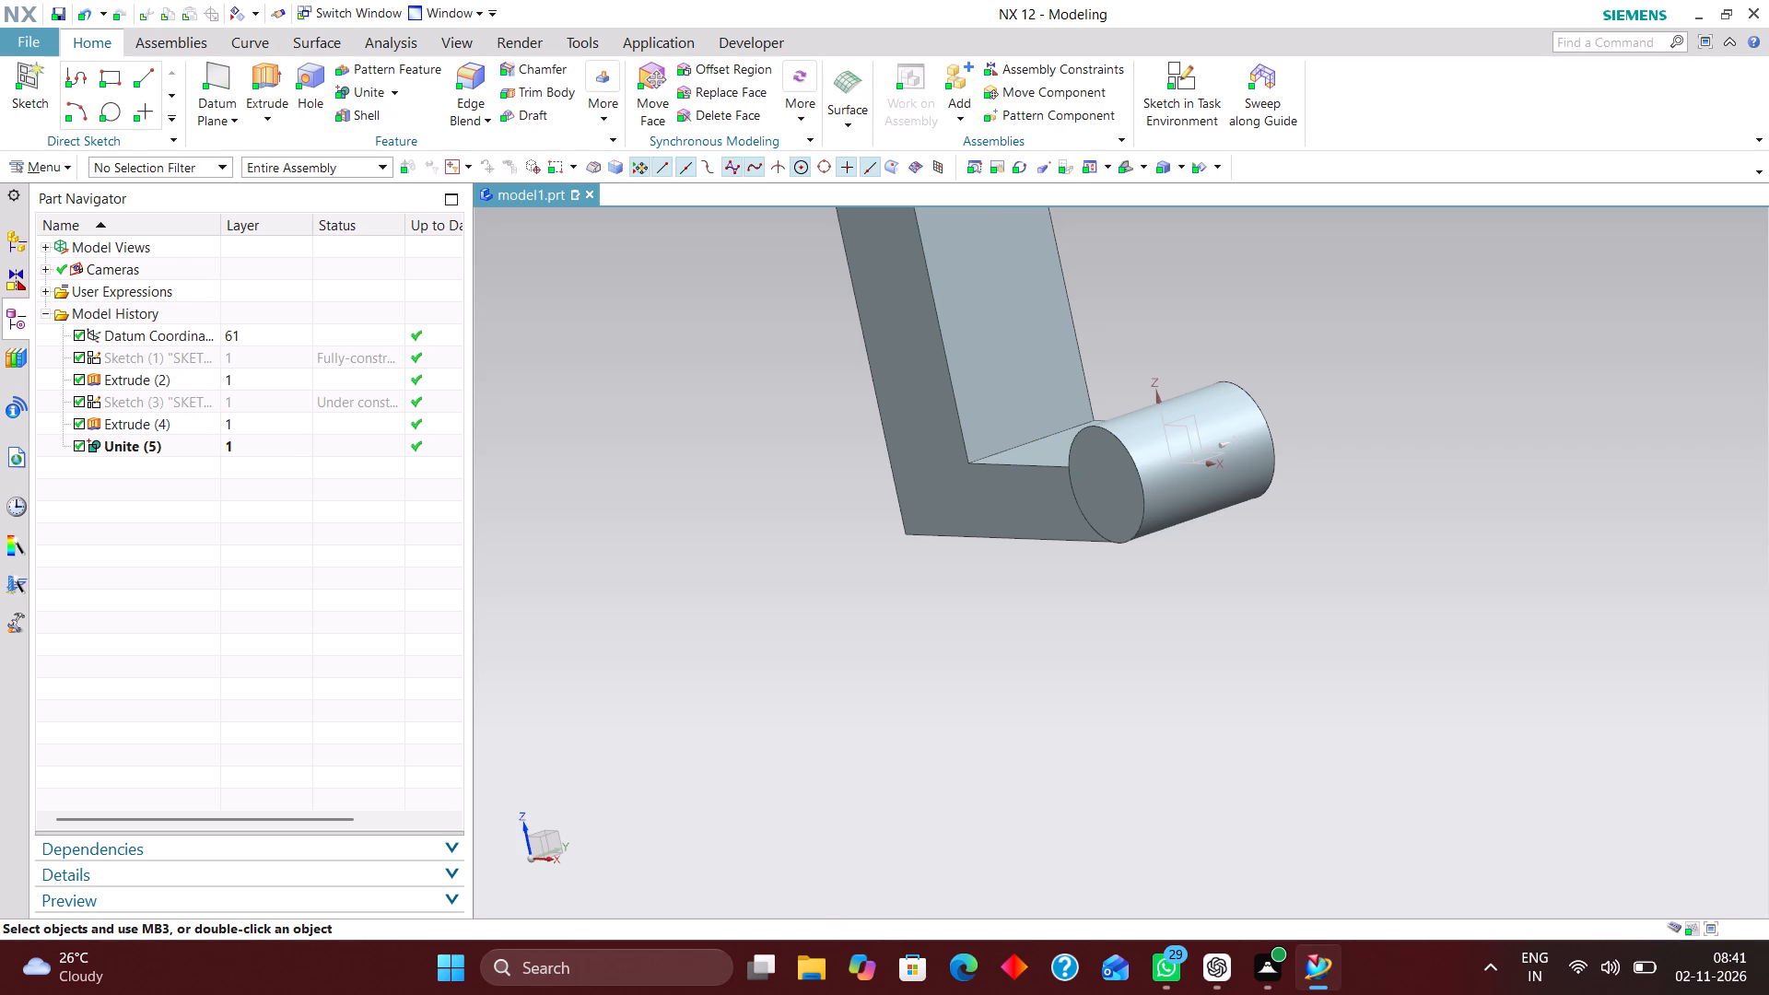
Create a new sketch in the task environment on the XZ datum plane through the pivot cylinder.
click(1122, 163)
scroll(1065, 376, down, 1)
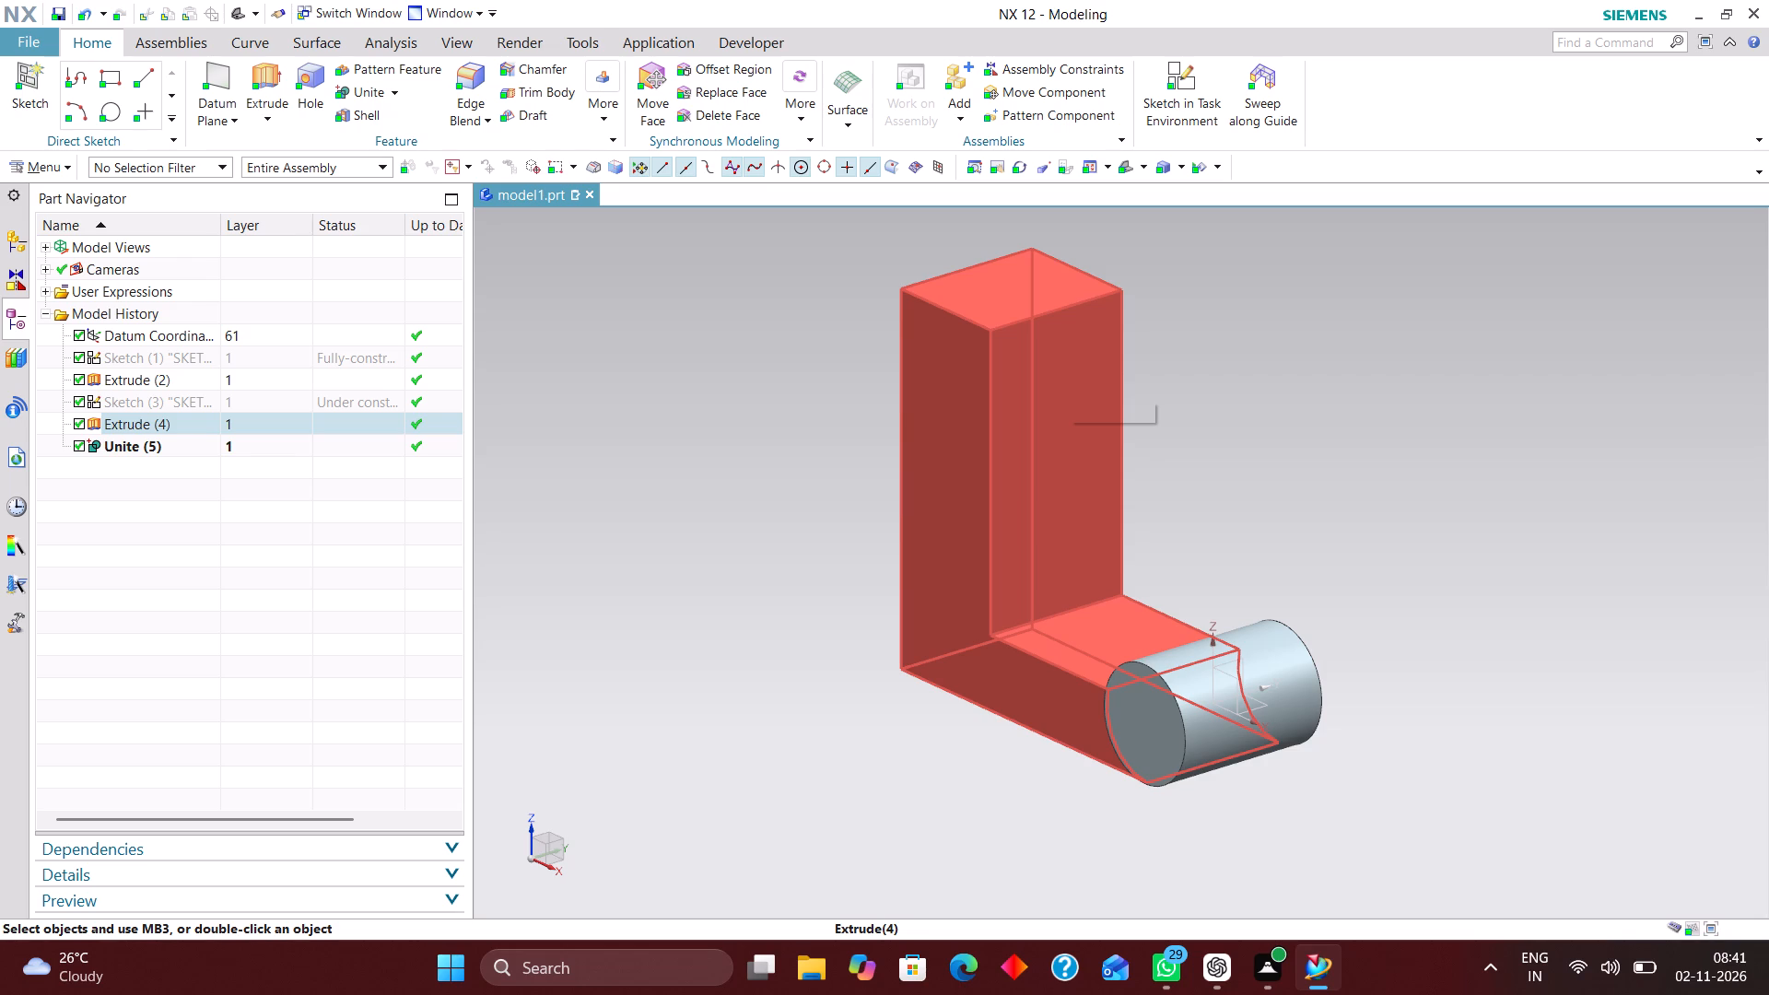
click(1181, 67)
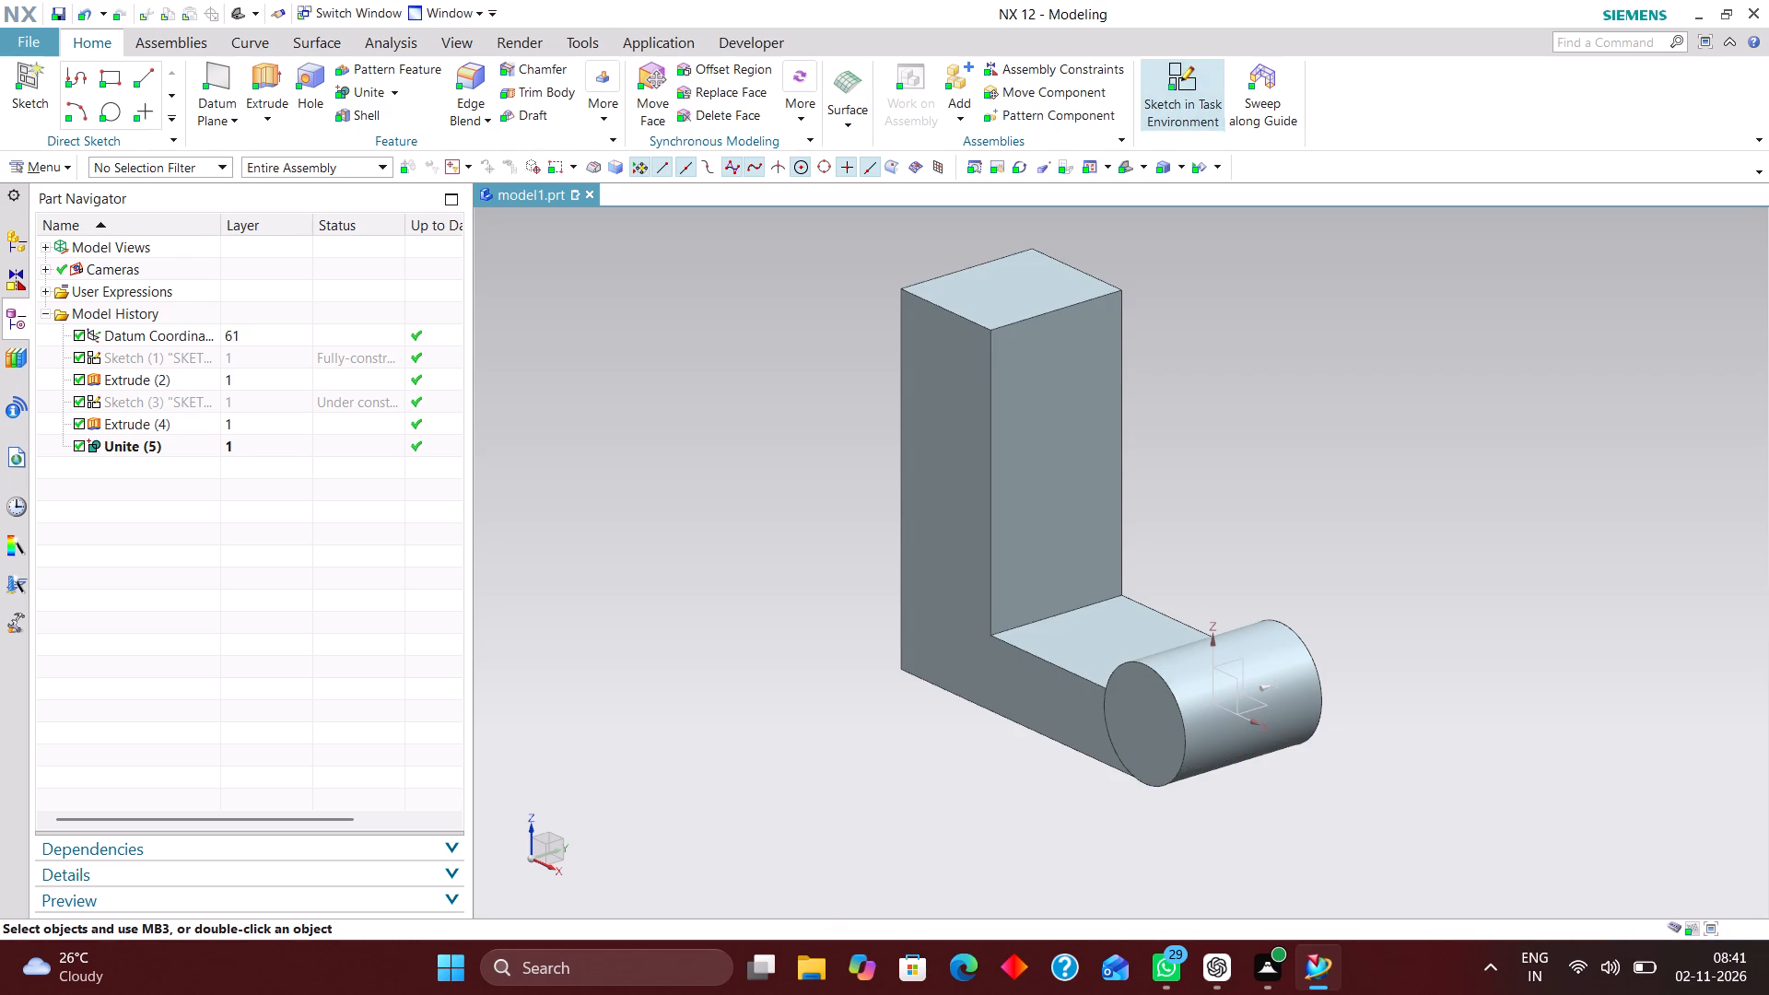
click(1228, 663)
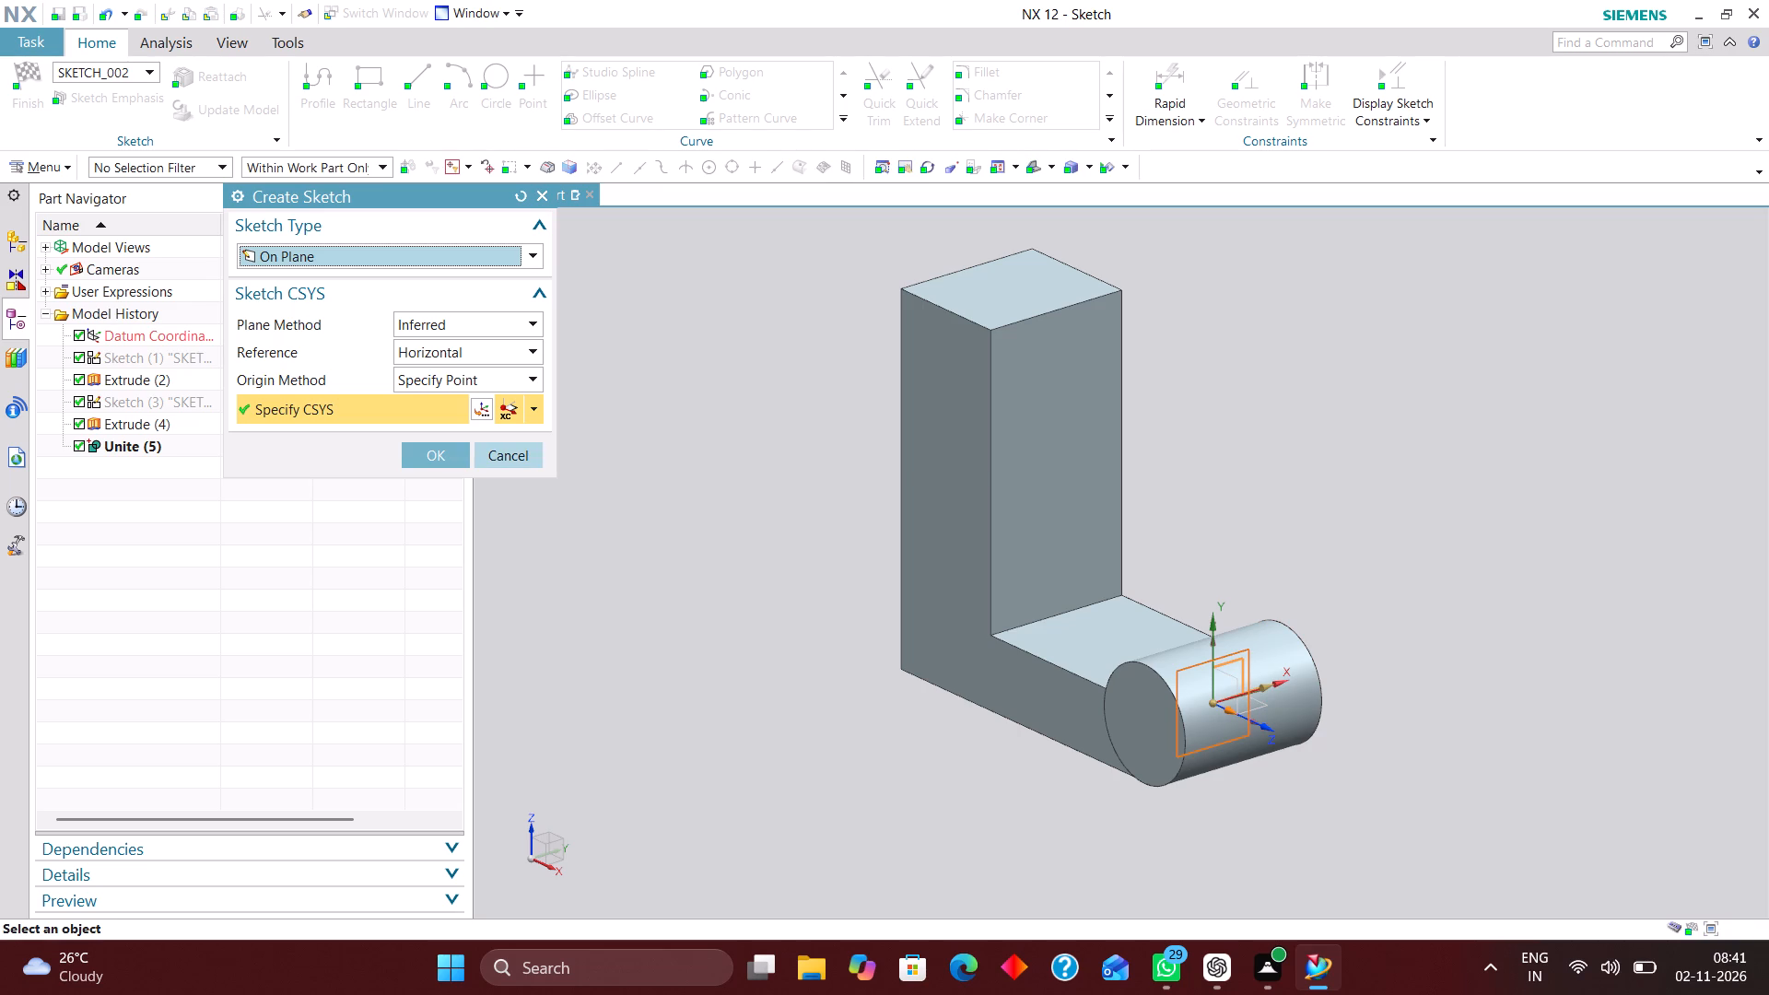
click(521, 200)
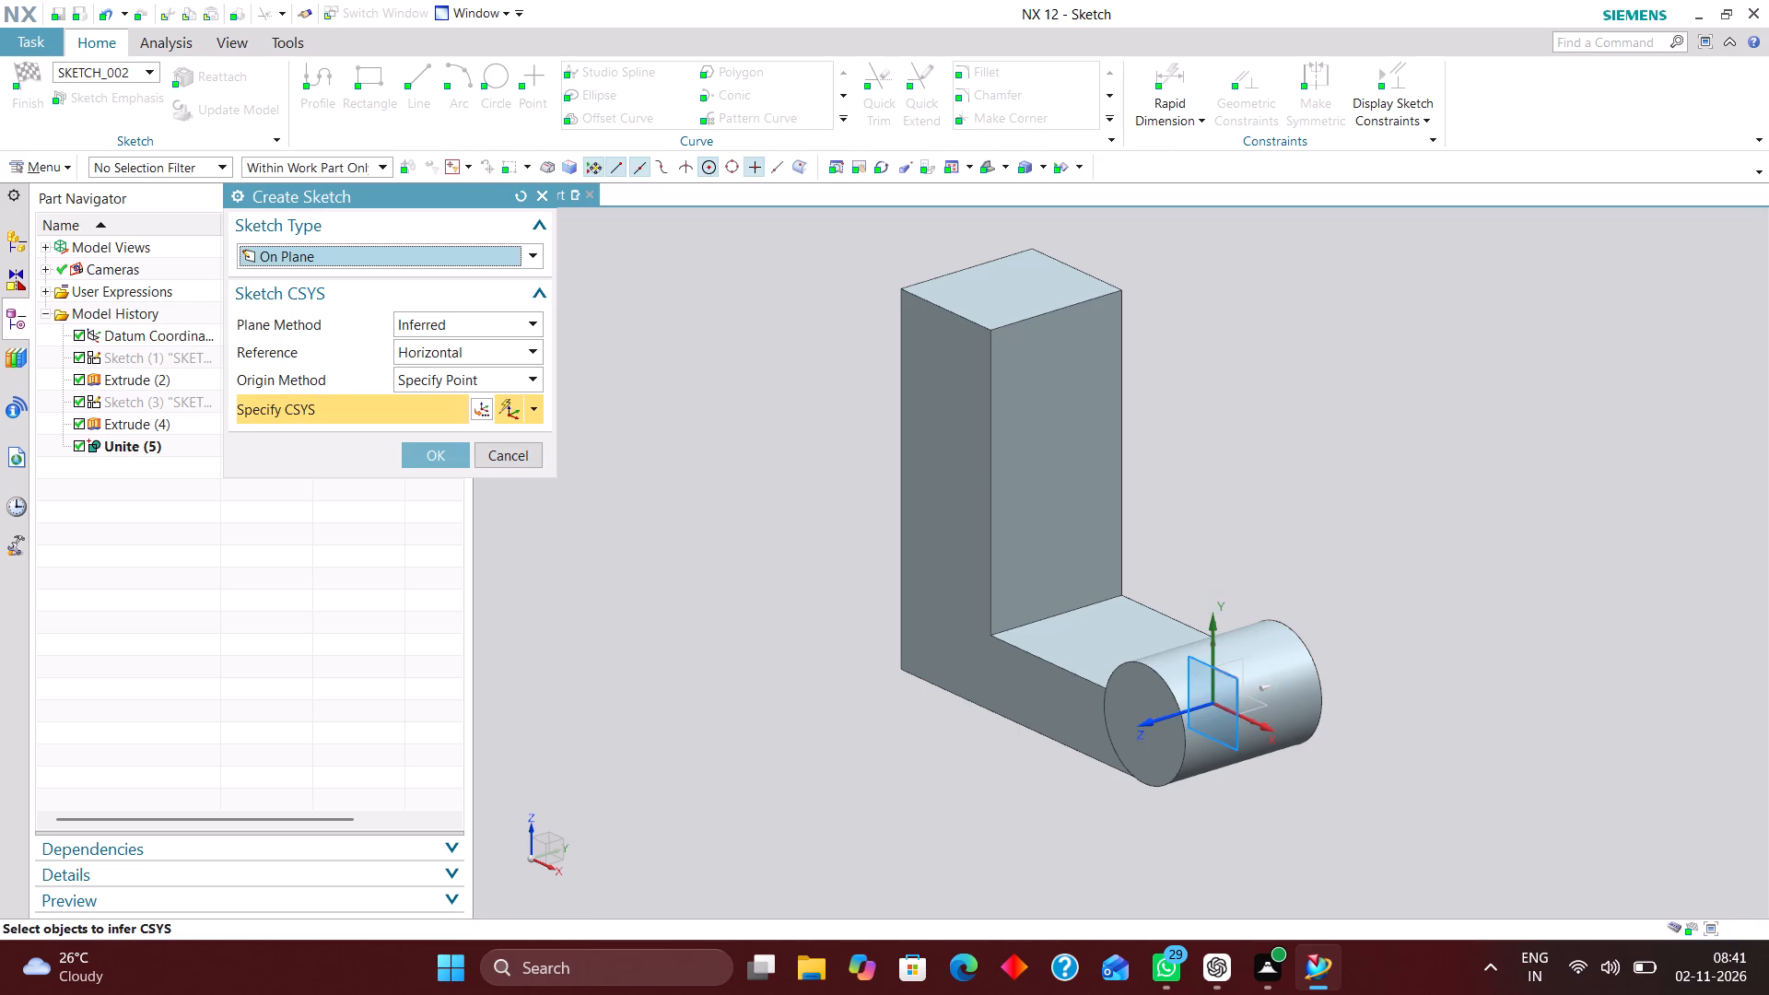
click(1236, 689)
click(439, 450)
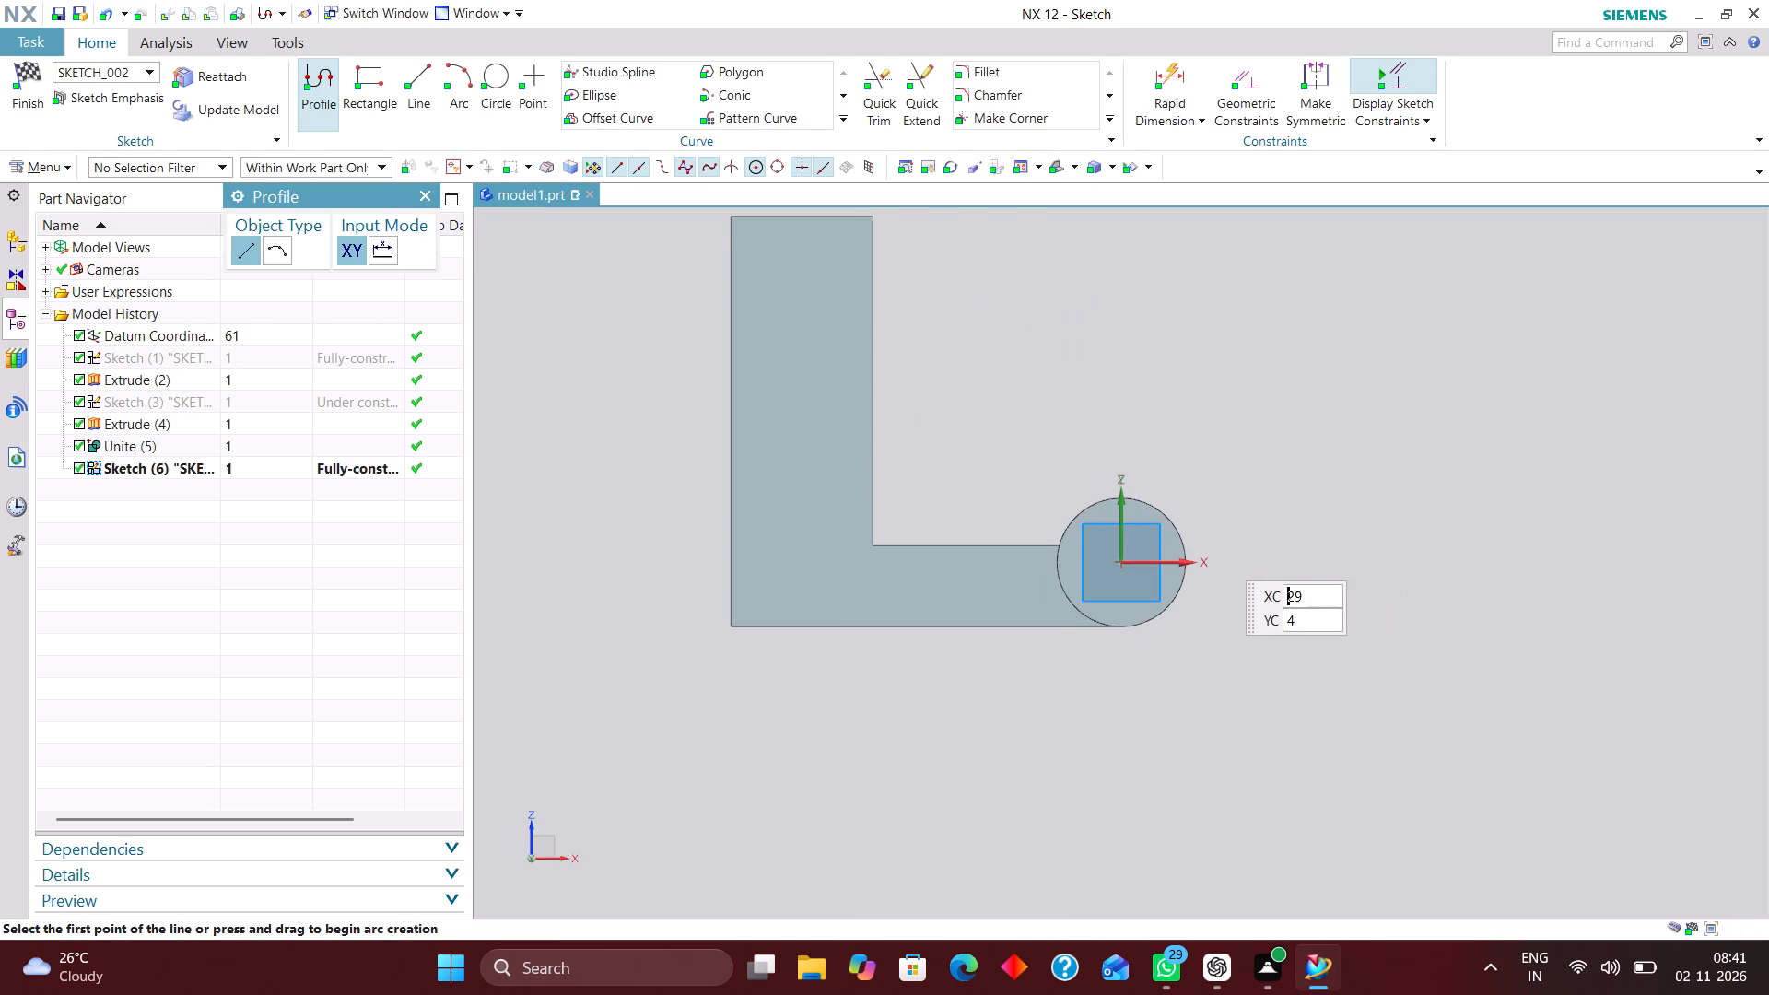
Sketch a 38 mm diameter circle centred on the origin at the pivot.
click(490, 67)
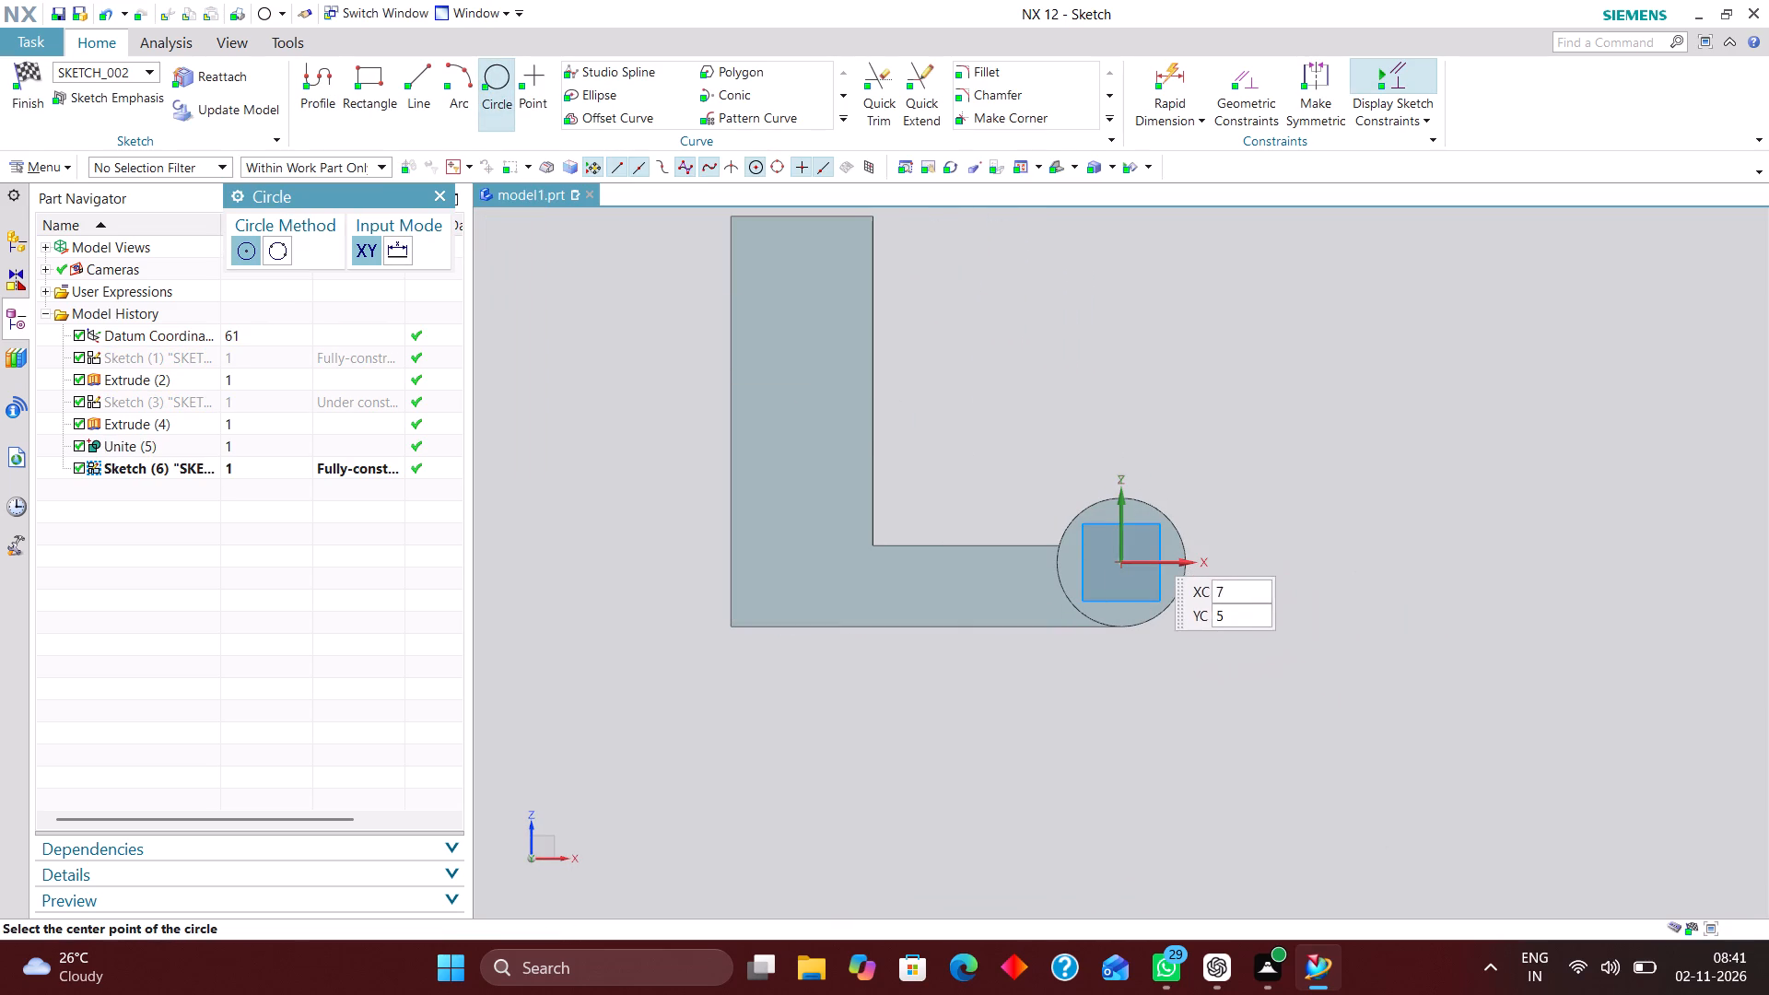
click(1119, 567)
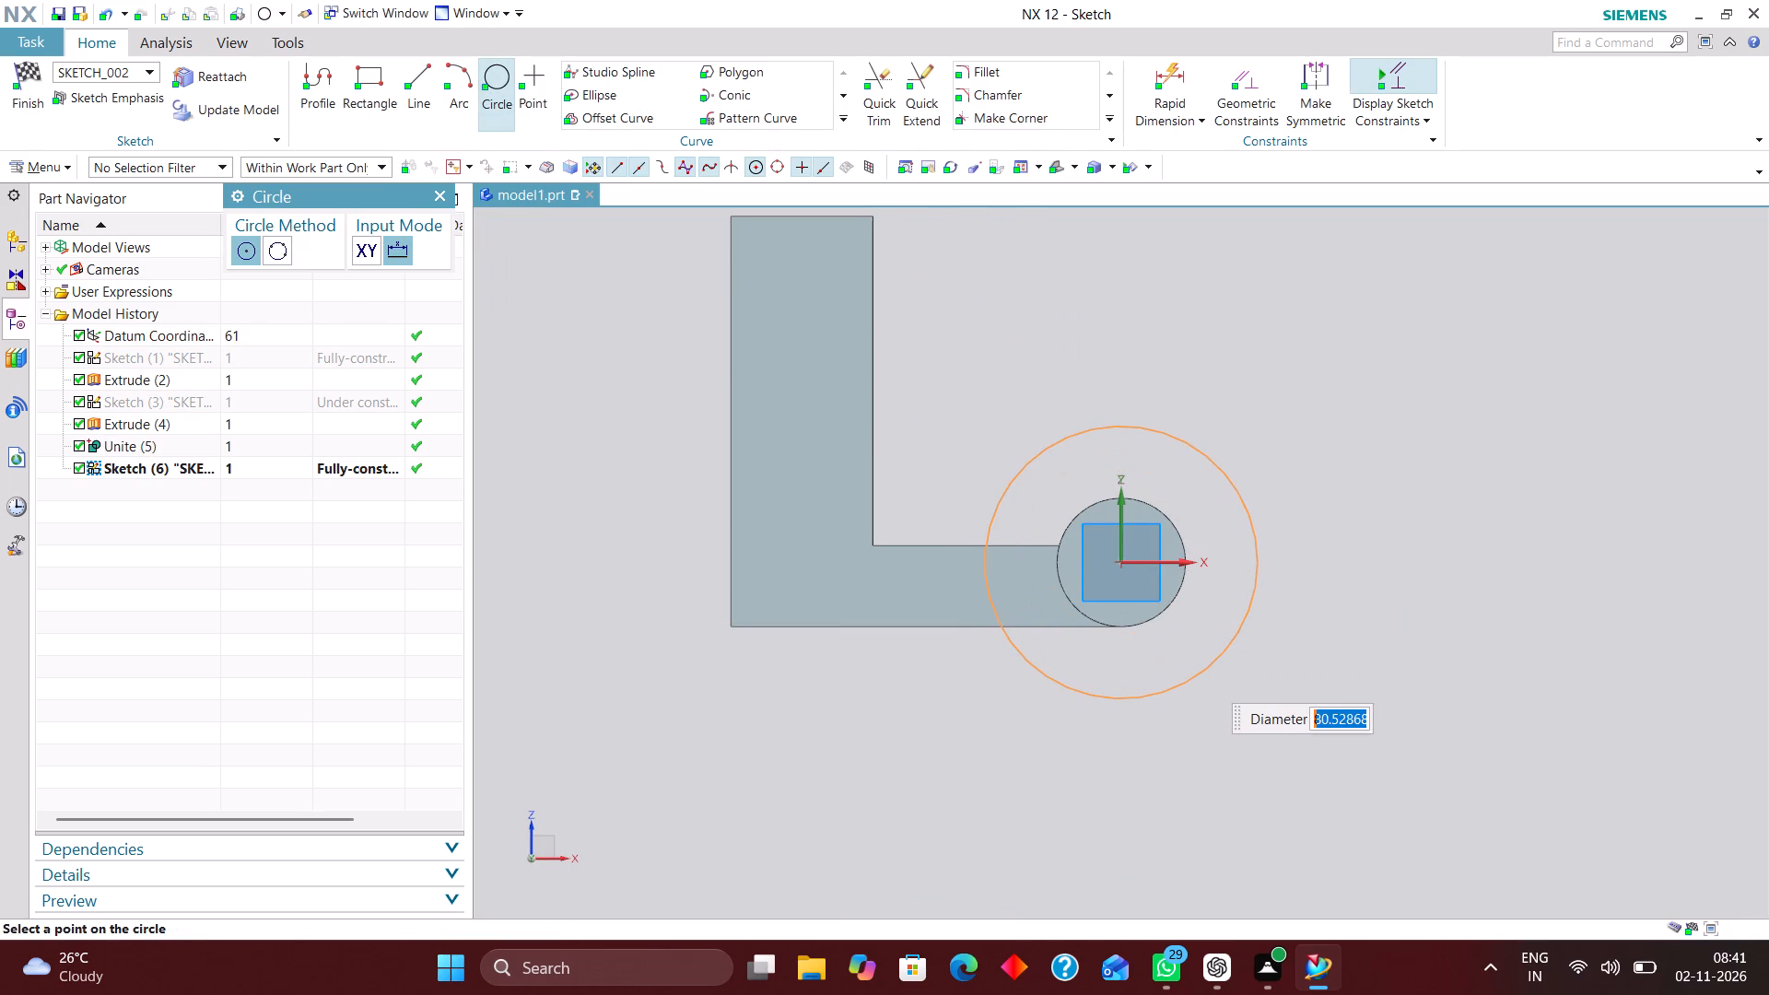
text(38)
key(Return)
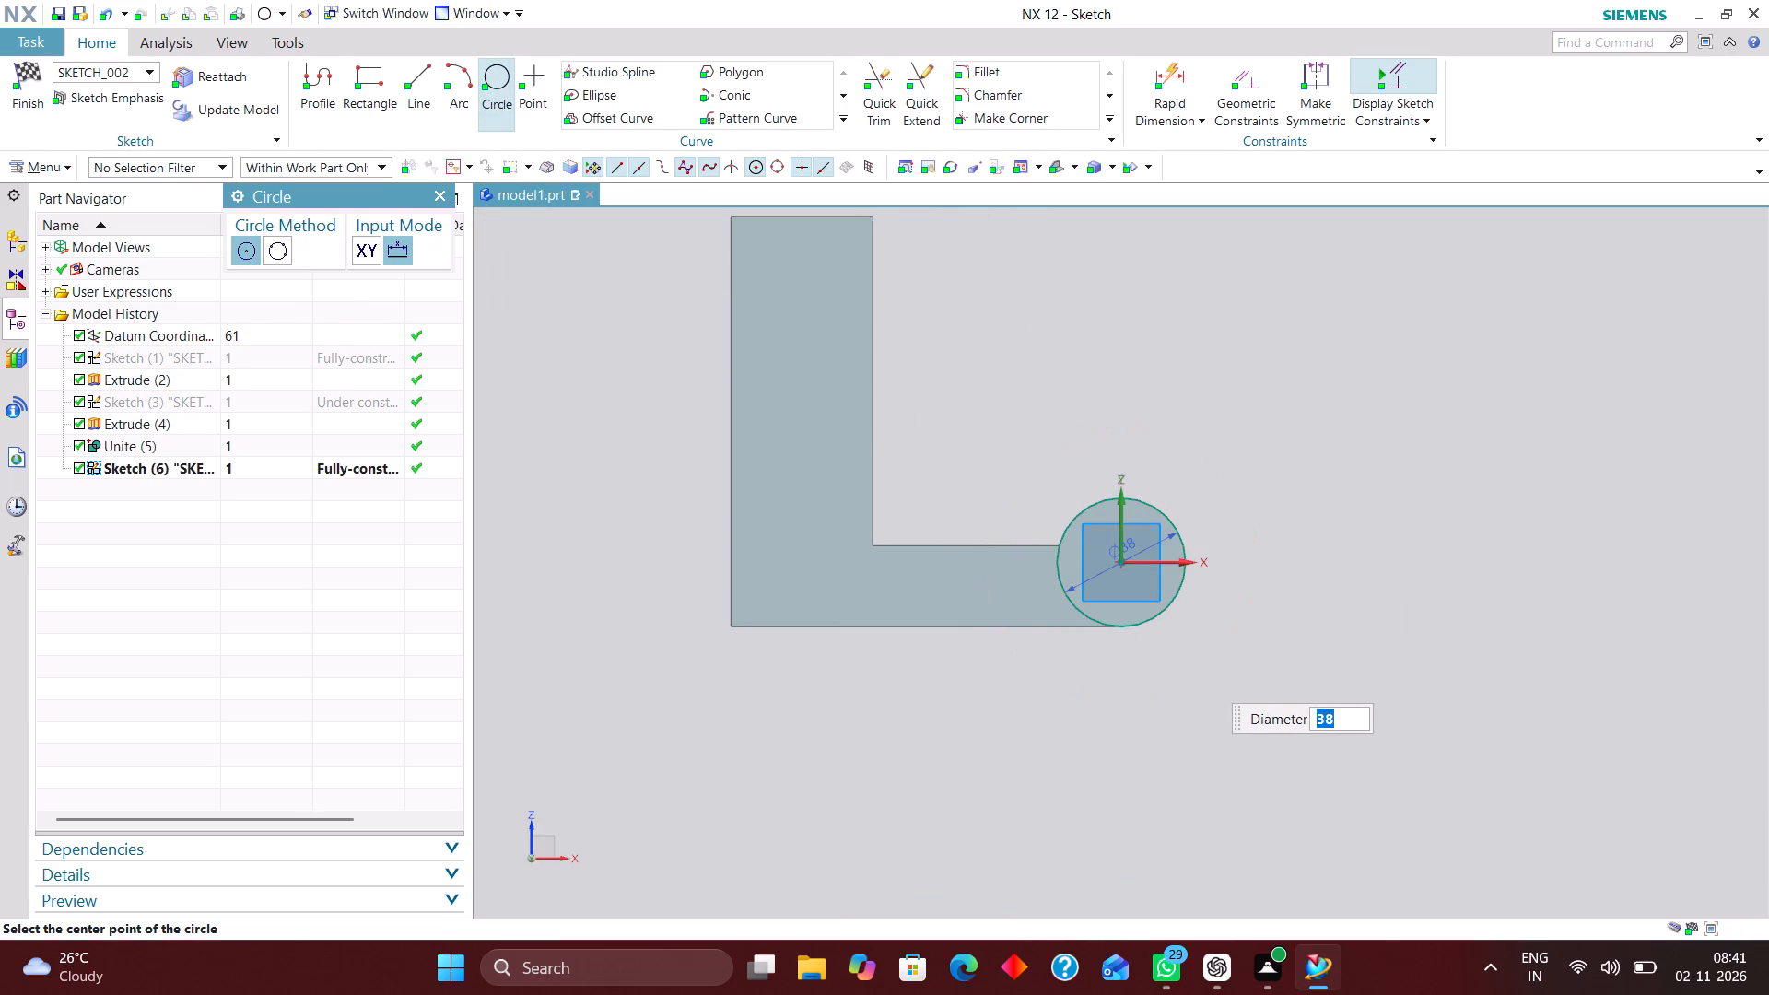
click(439, 195)
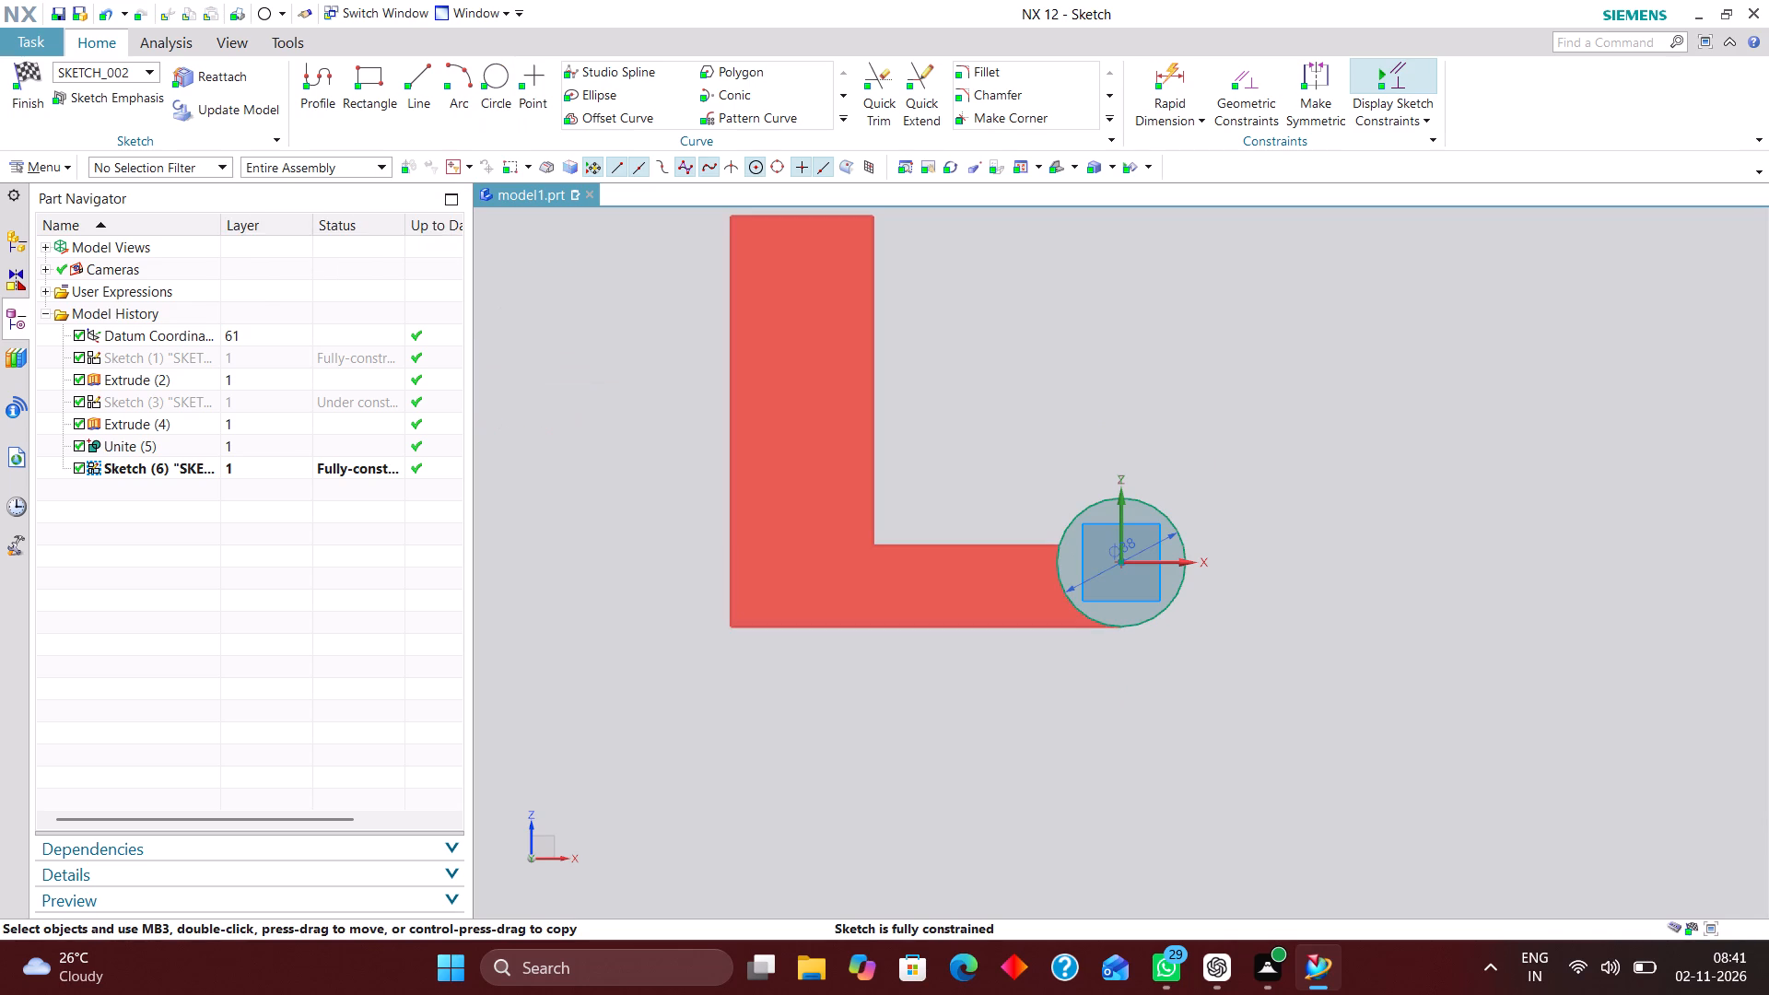
Hide the united bracket body so that only the active sketch is displayed.
right_drag(809, 377, 816, 573)
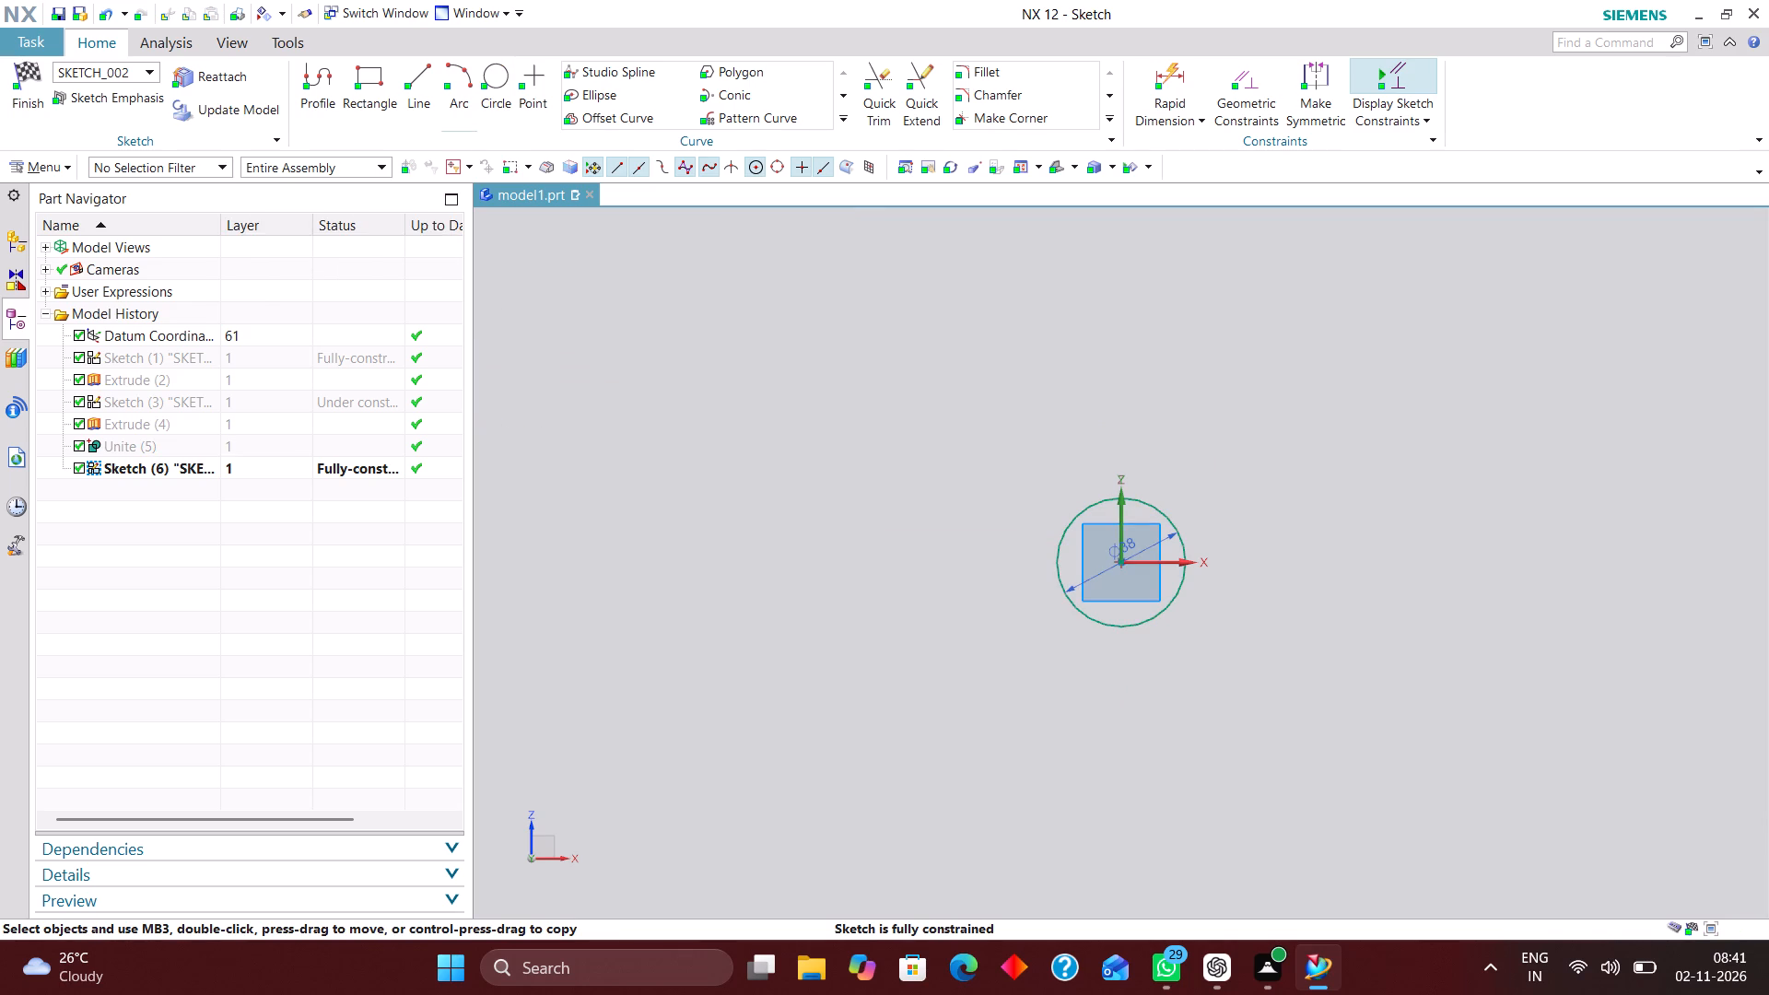
Sketch a vertical line beyond the circle's -X side and a horizontal line from its lower end toward the circle, forming an L.
click(404, 83)
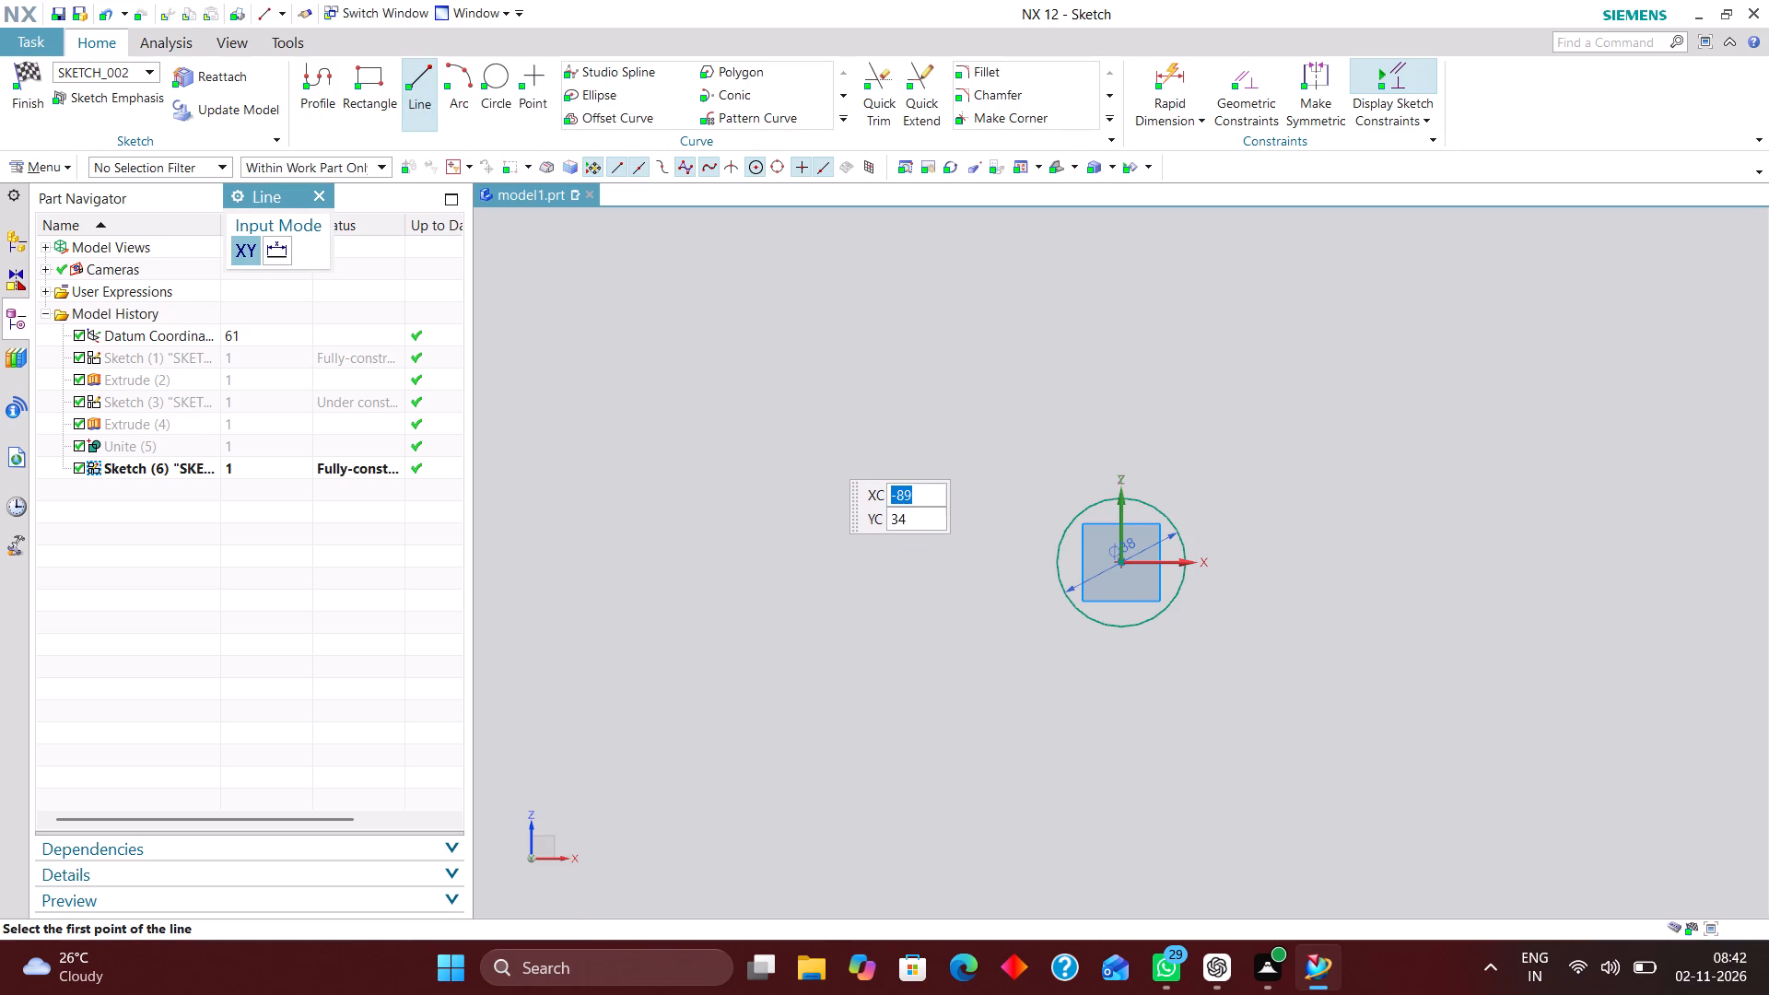
click(738, 349)
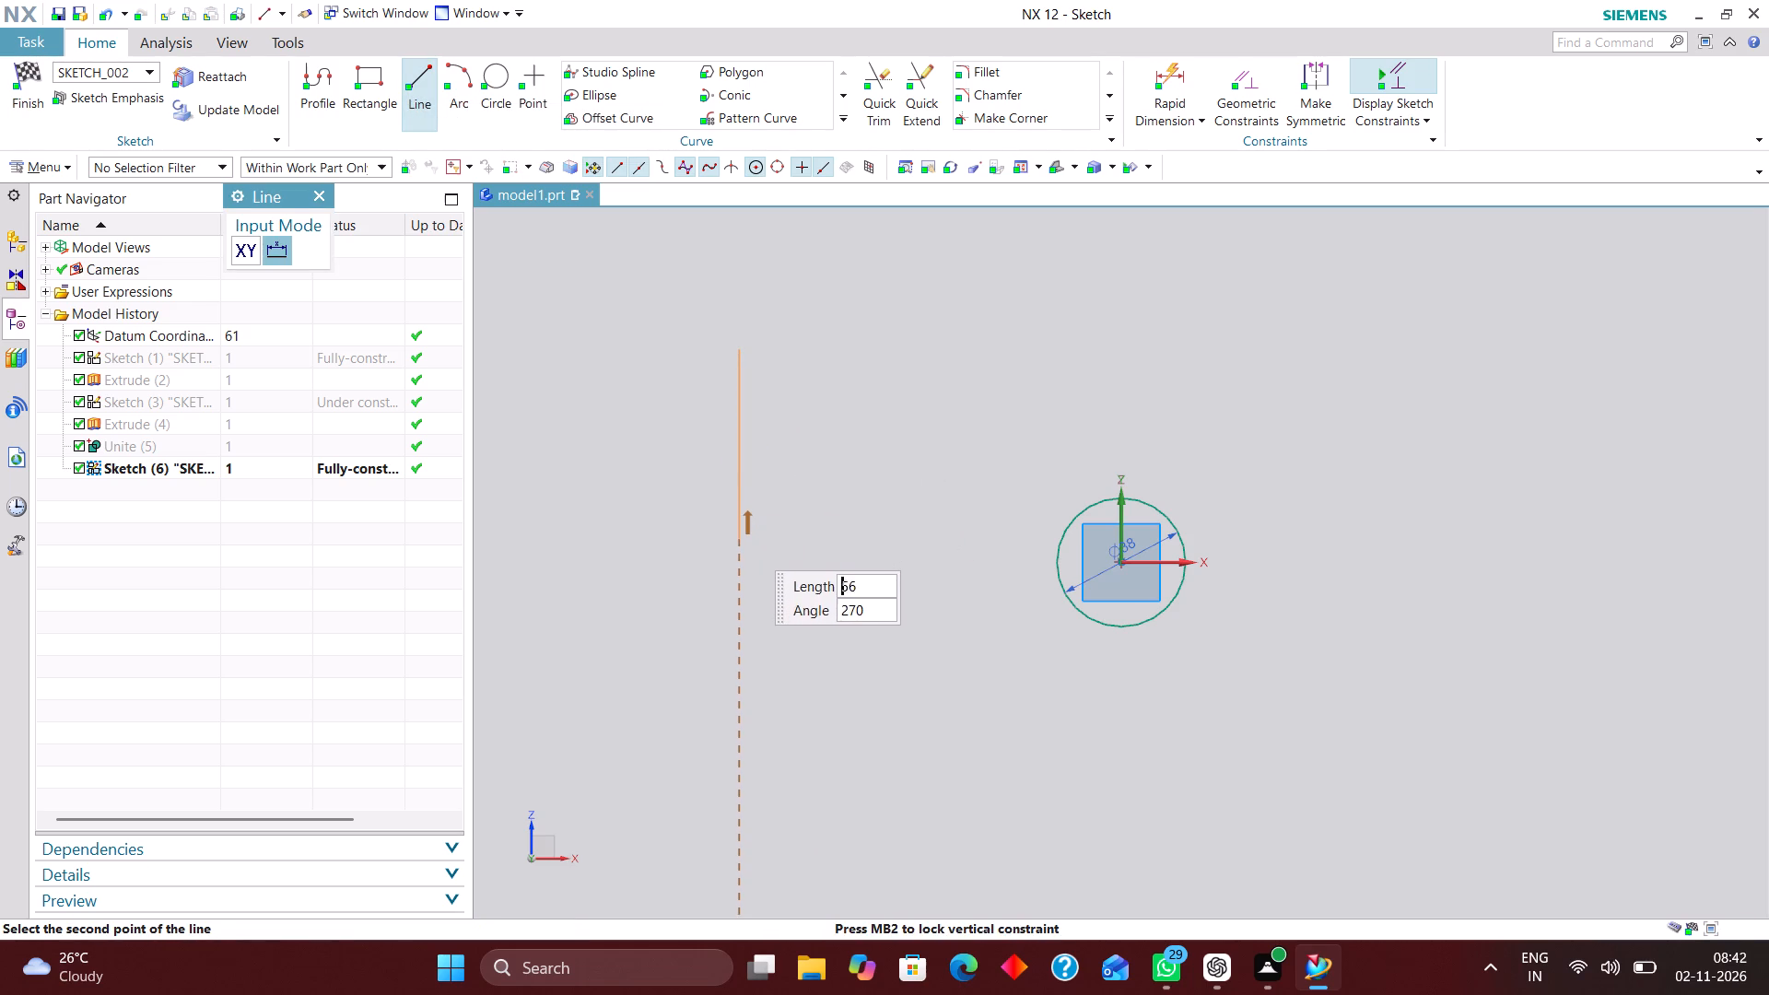
click(744, 540)
click(734, 538)
click(1019, 533)
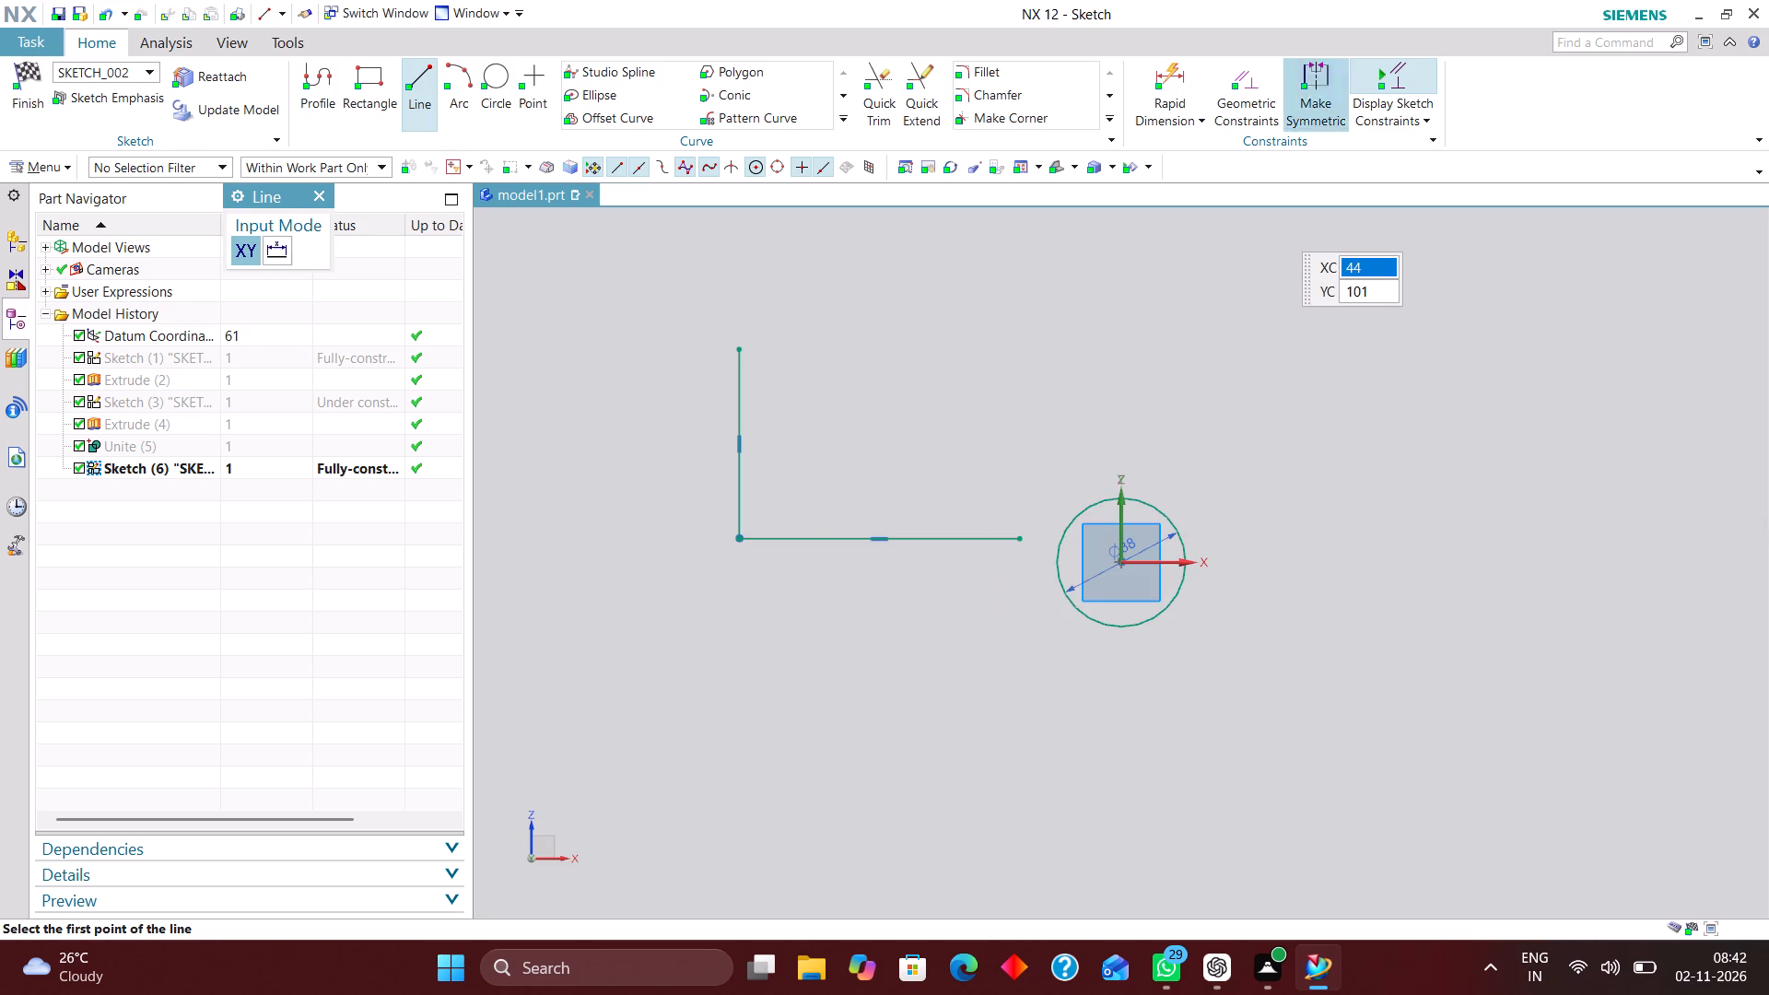
Constrain the horizontal line tangent to the top of the 38 mm circle and its free end point onto the circle.
click(1259, 86)
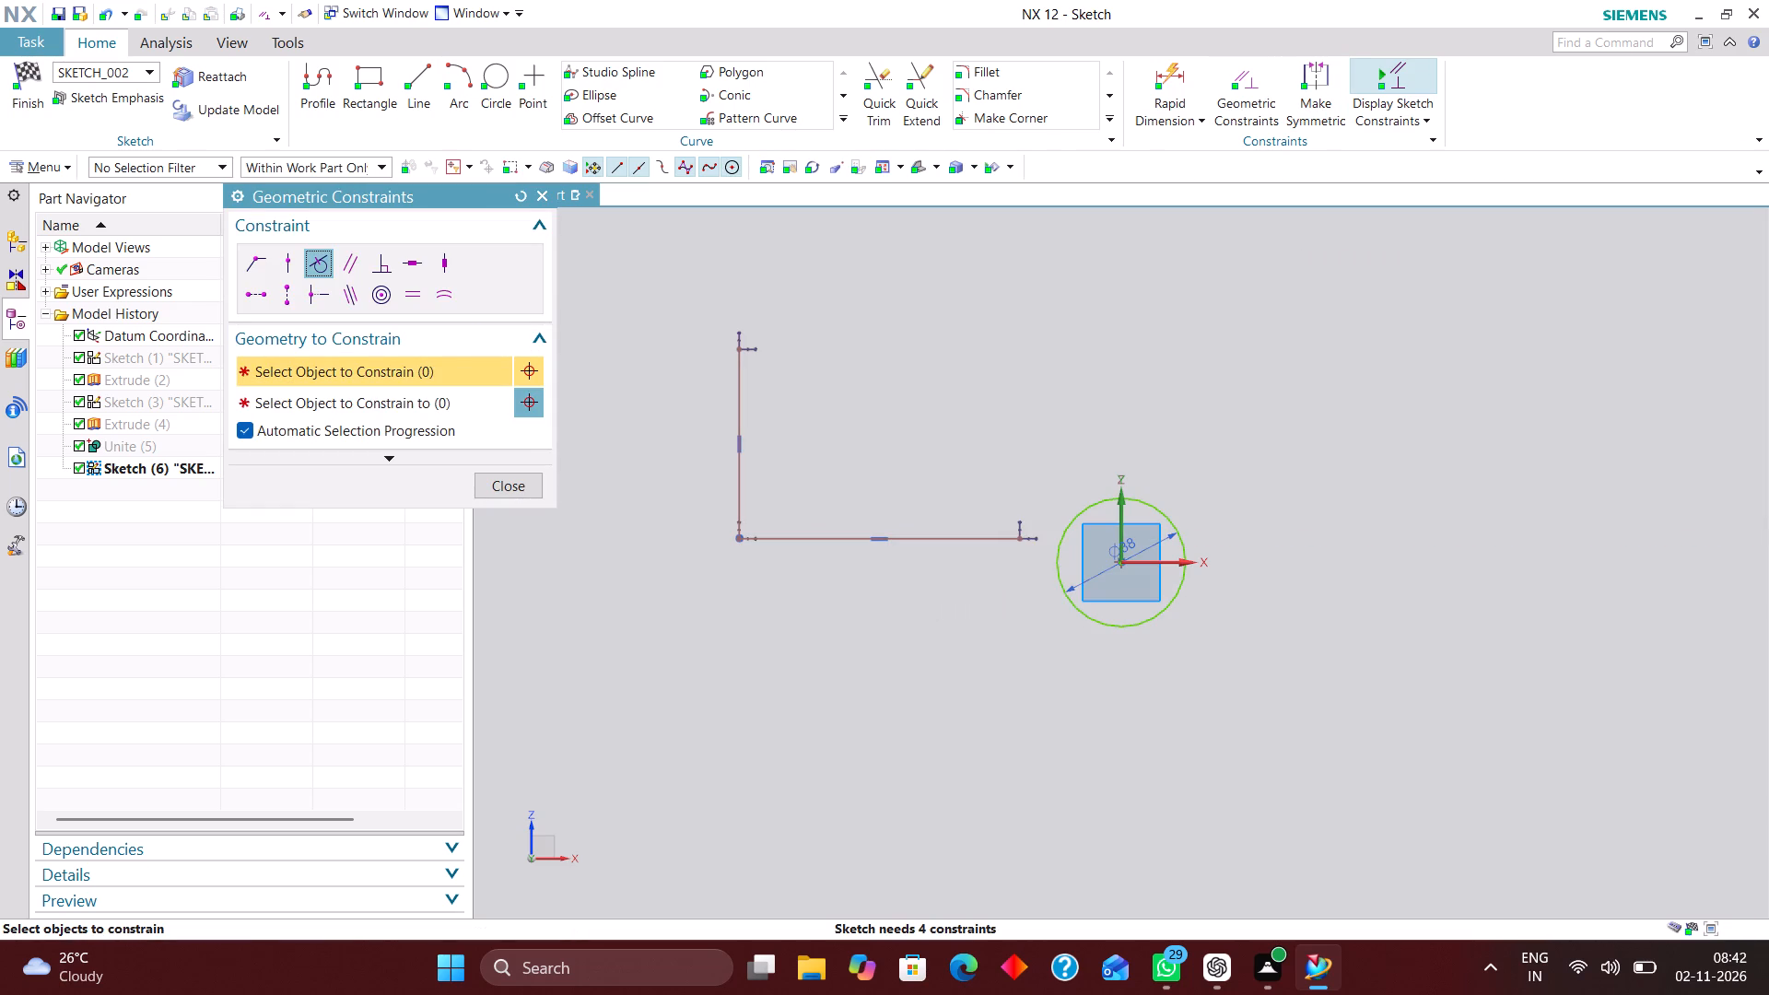
click(1096, 498)
click(973, 541)
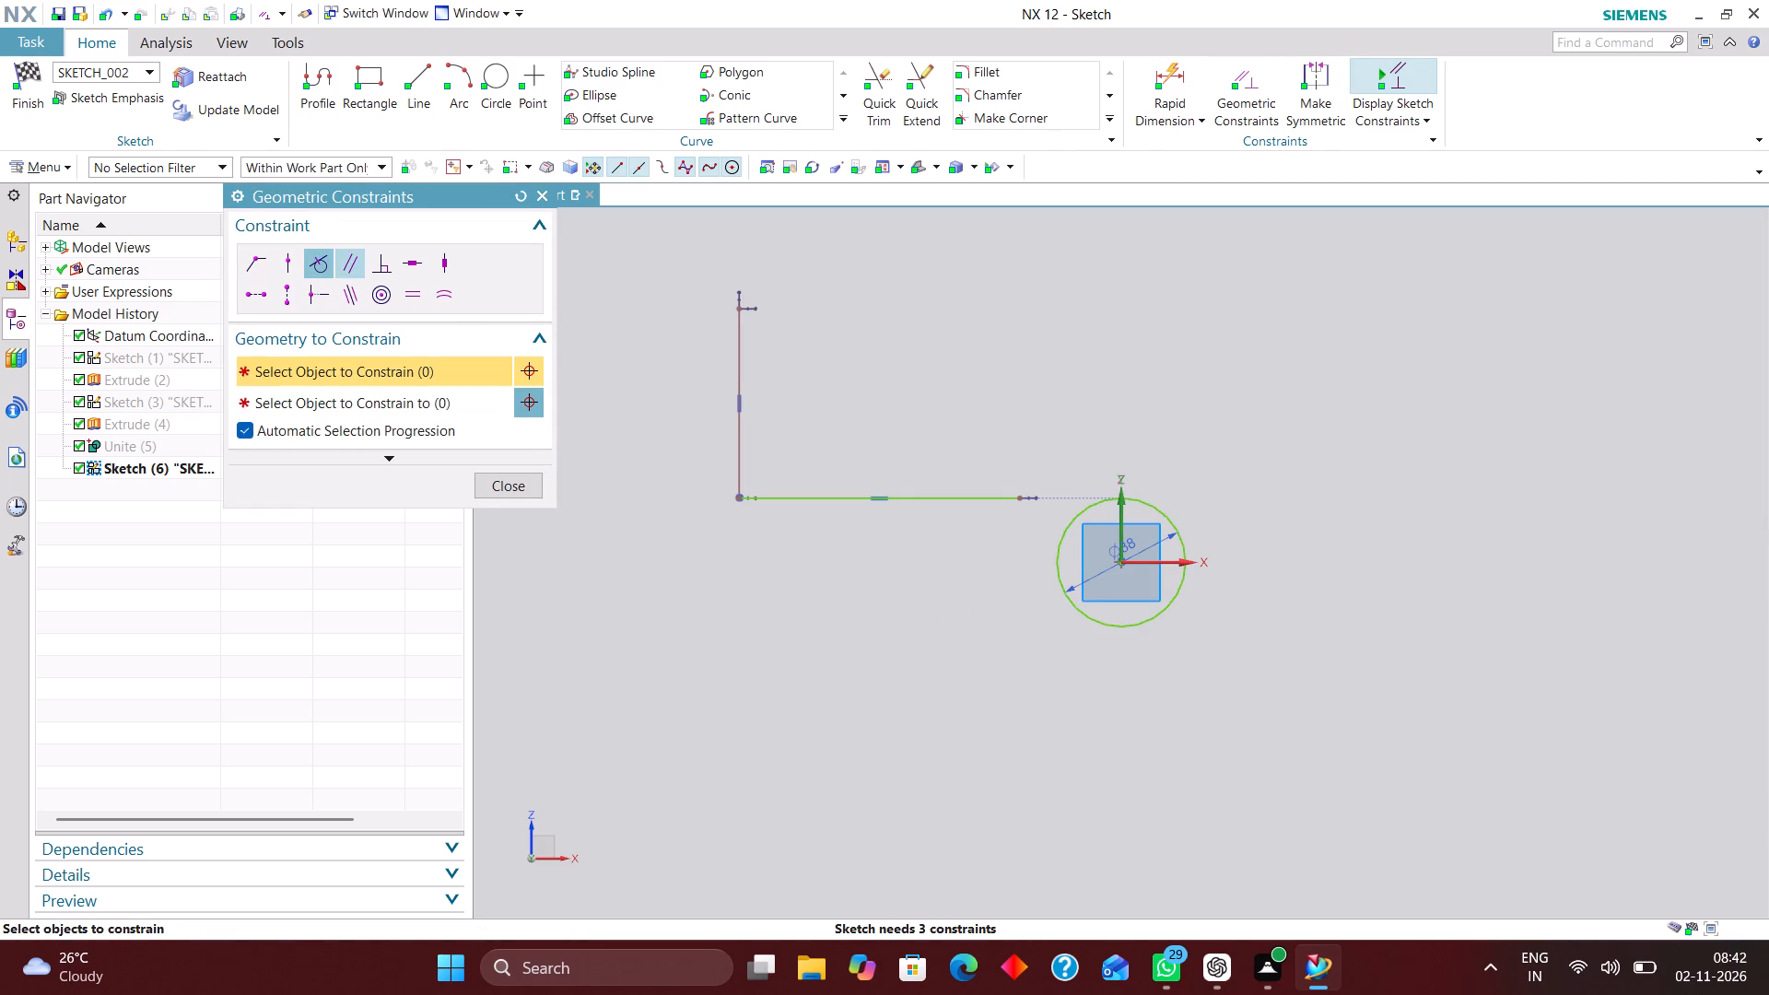
click(283, 261)
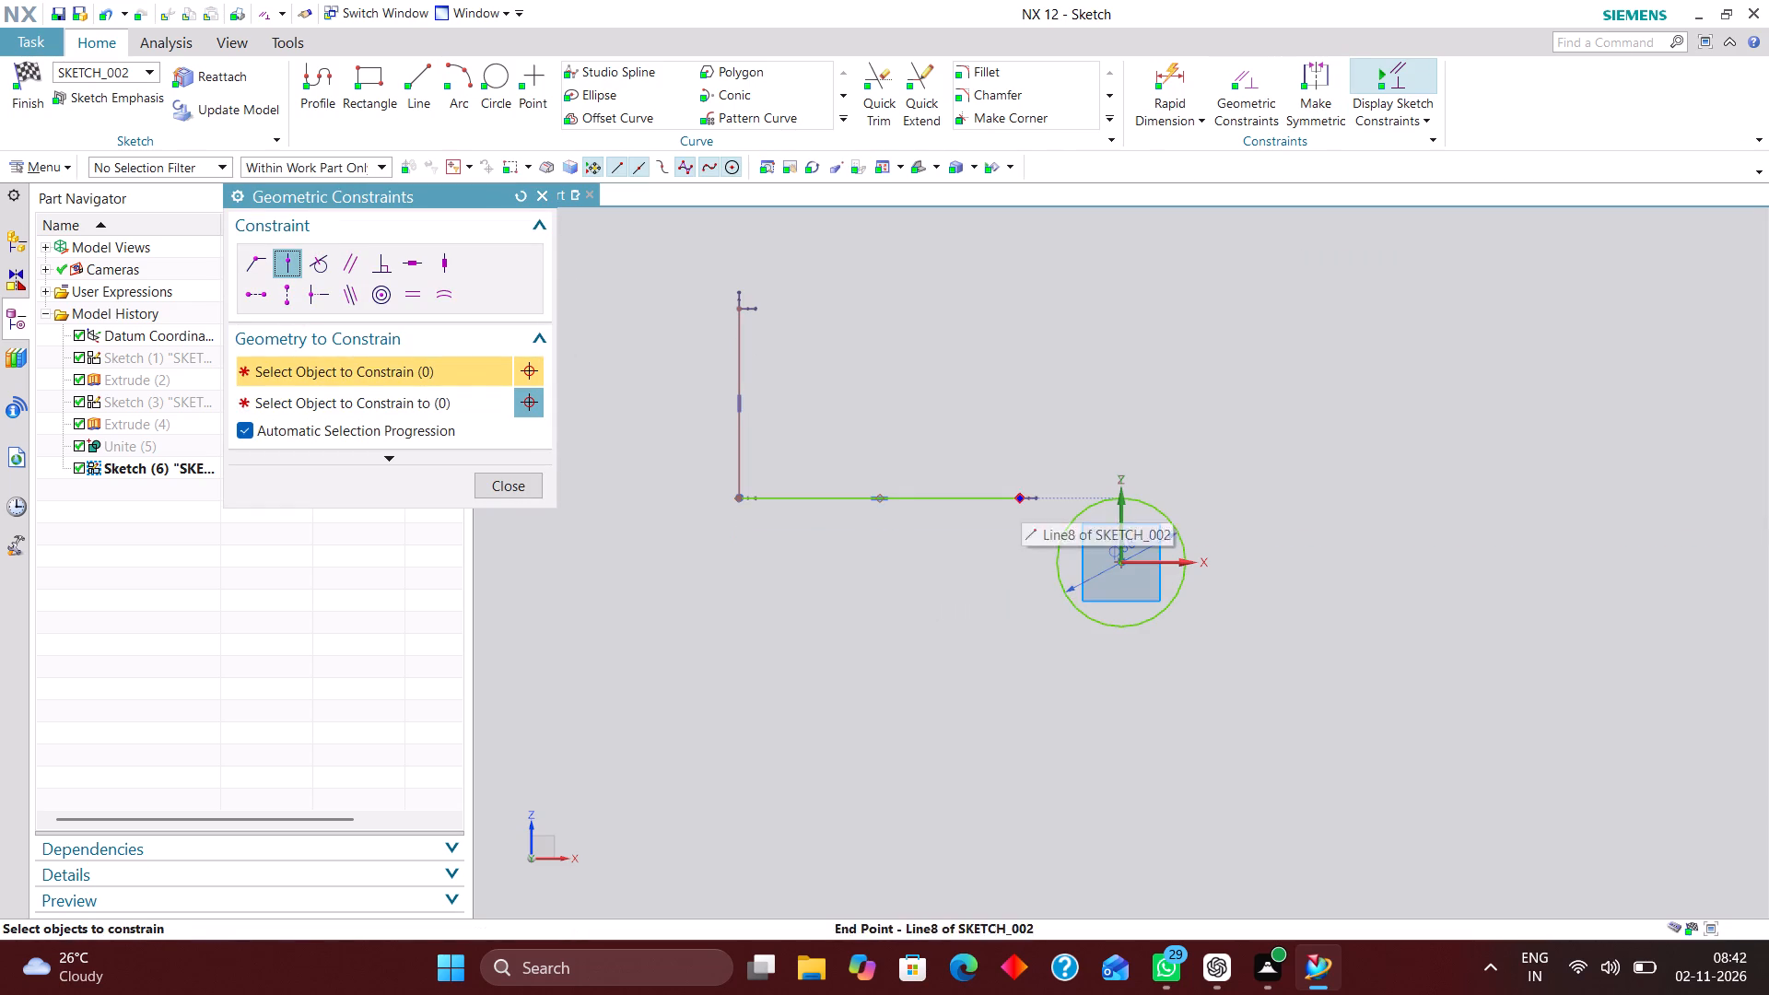
click(1021, 498)
click(1059, 548)
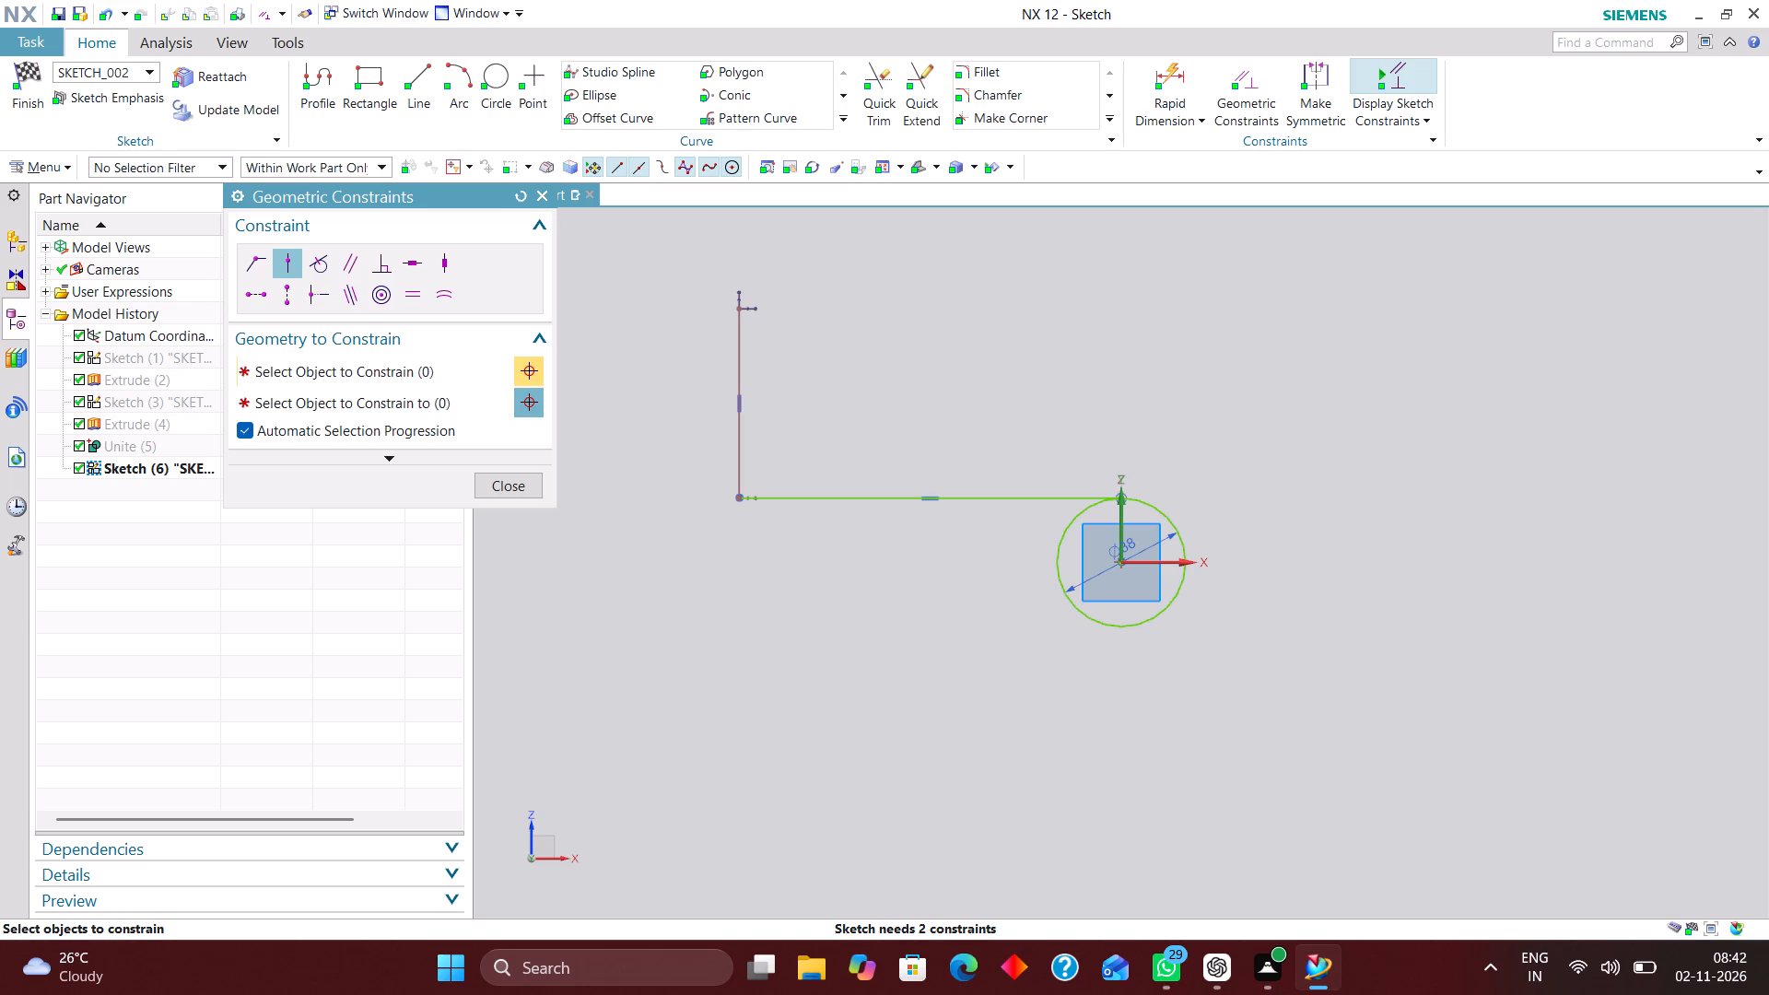
click(521, 490)
Stretch the vertical line upward from its free end to a length of about 105 mm.
scroll(736, 588, down, 3)
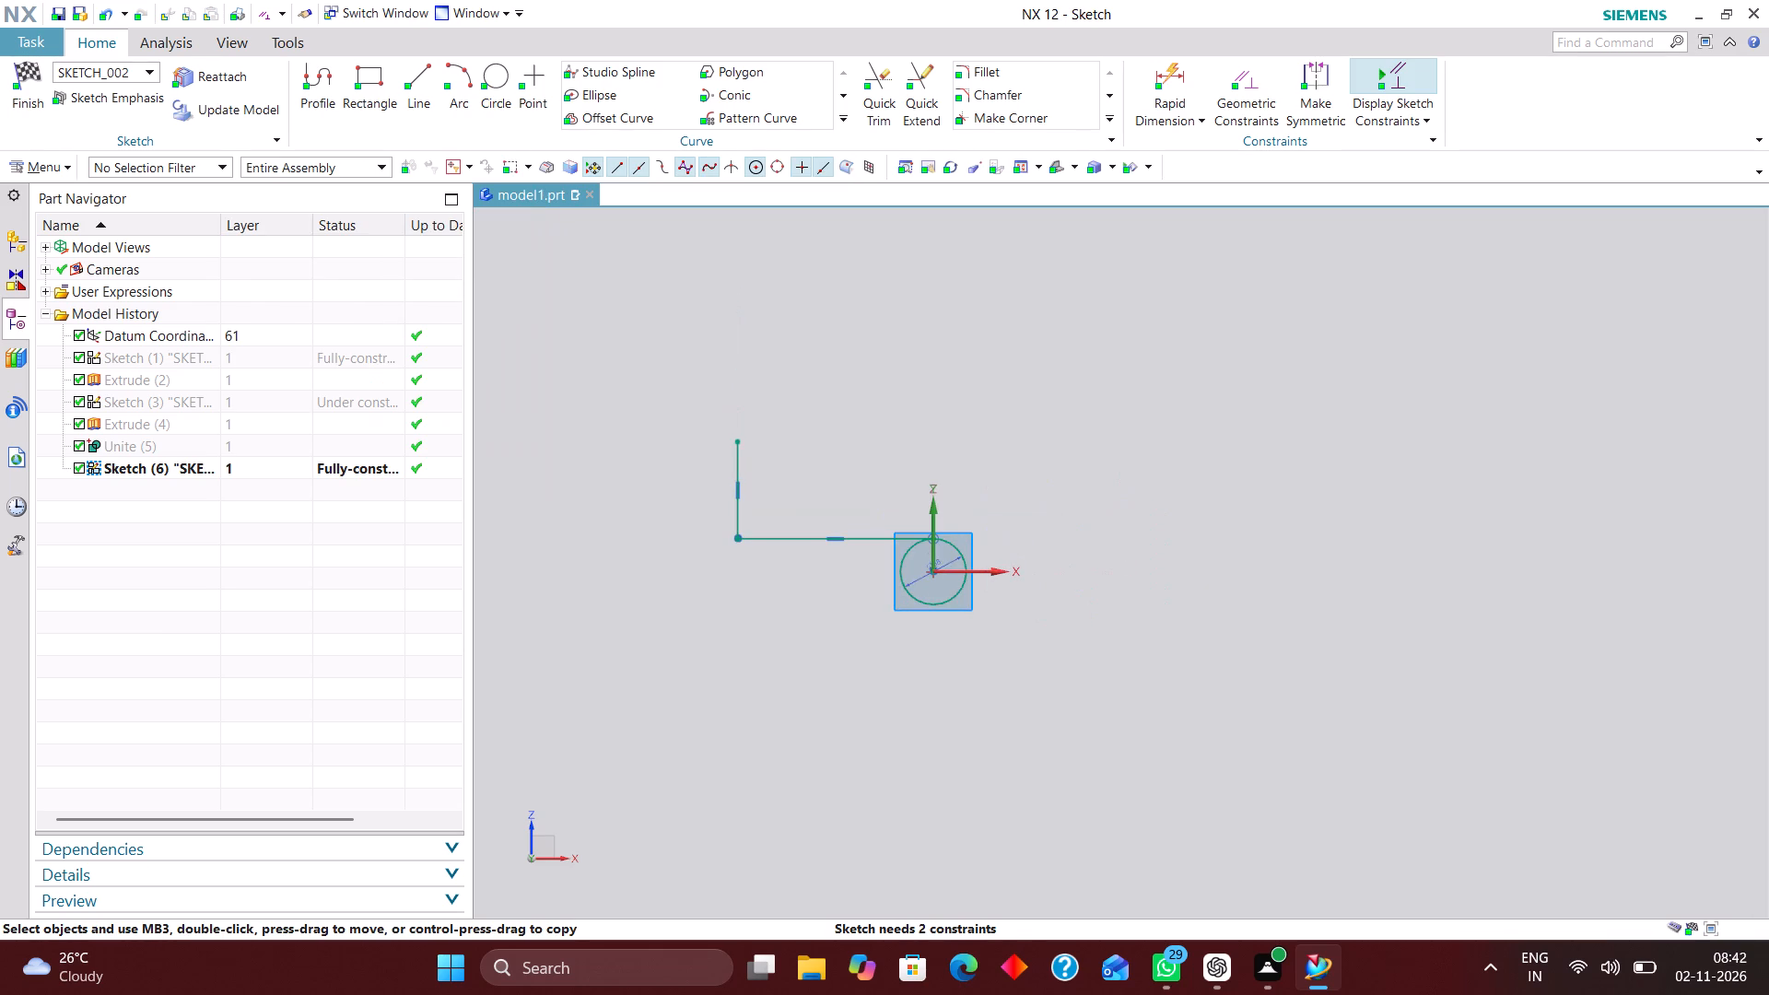
drag(734, 440, 746, 357)
scroll(1068, 443, down, 1)
scroll(988, 439, up, 1)
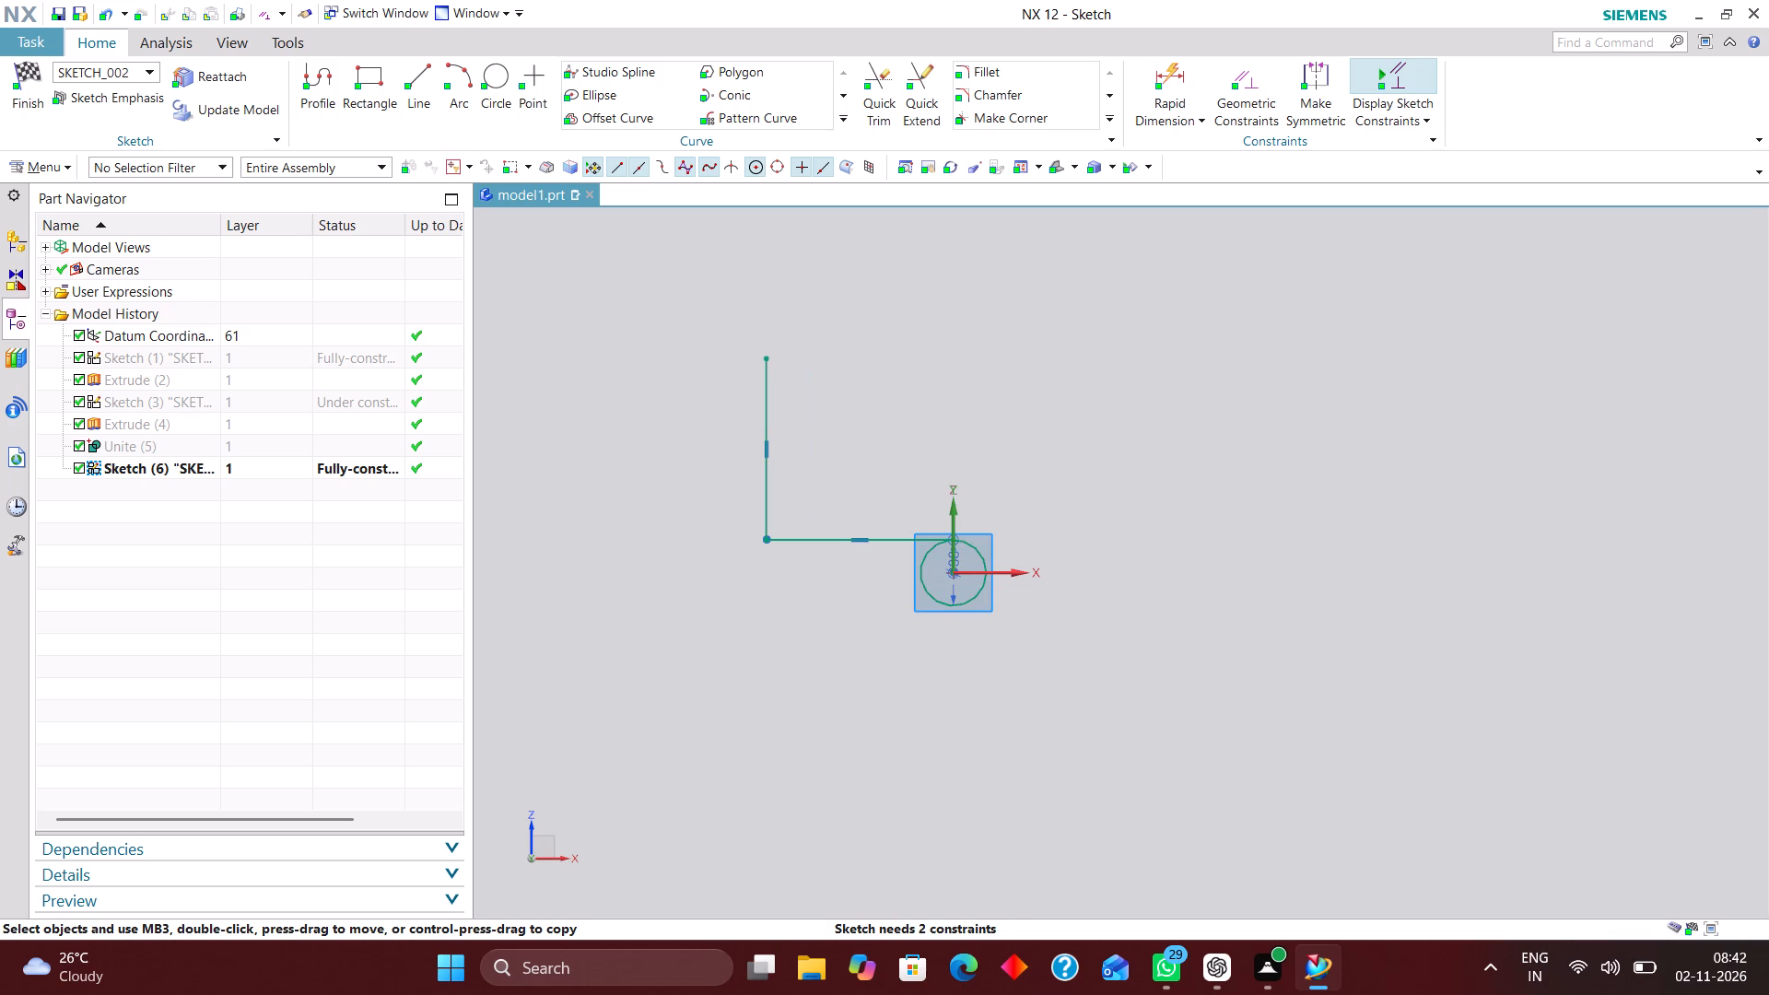
Sketch a second horizontal line below the first, starting beyond the L corner and ending inside the circle.
click(418, 86)
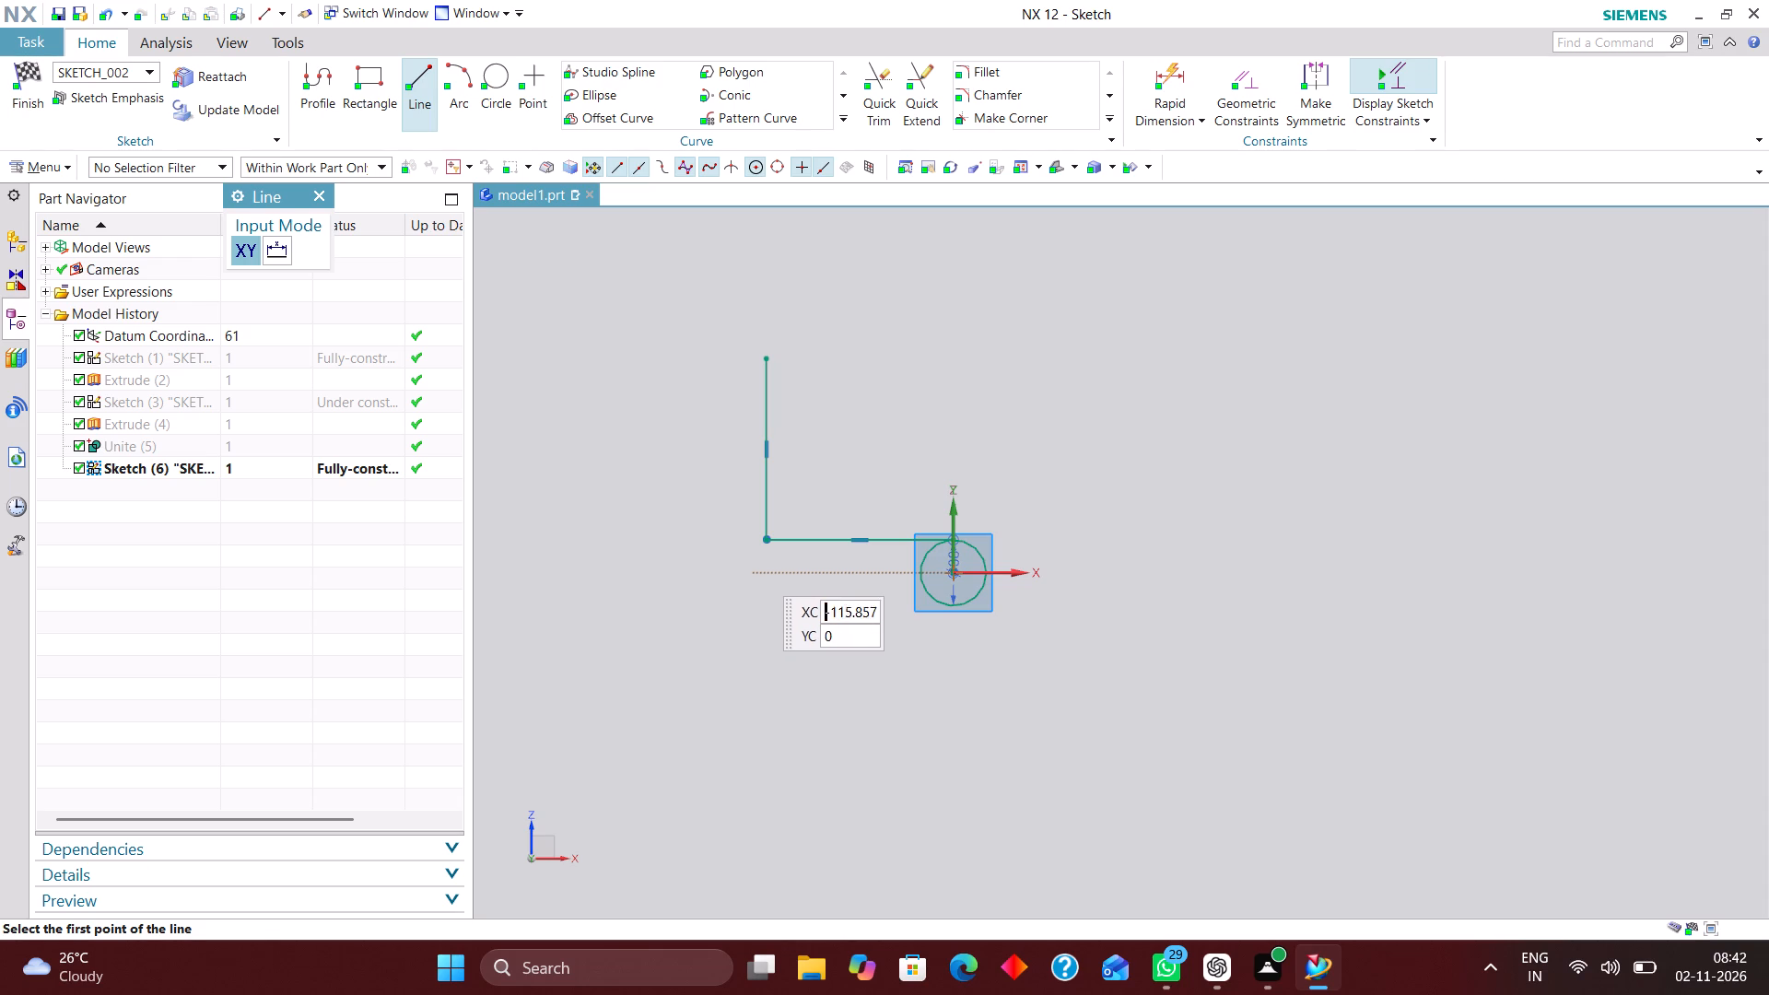
scroll(787, 574, up, 2)
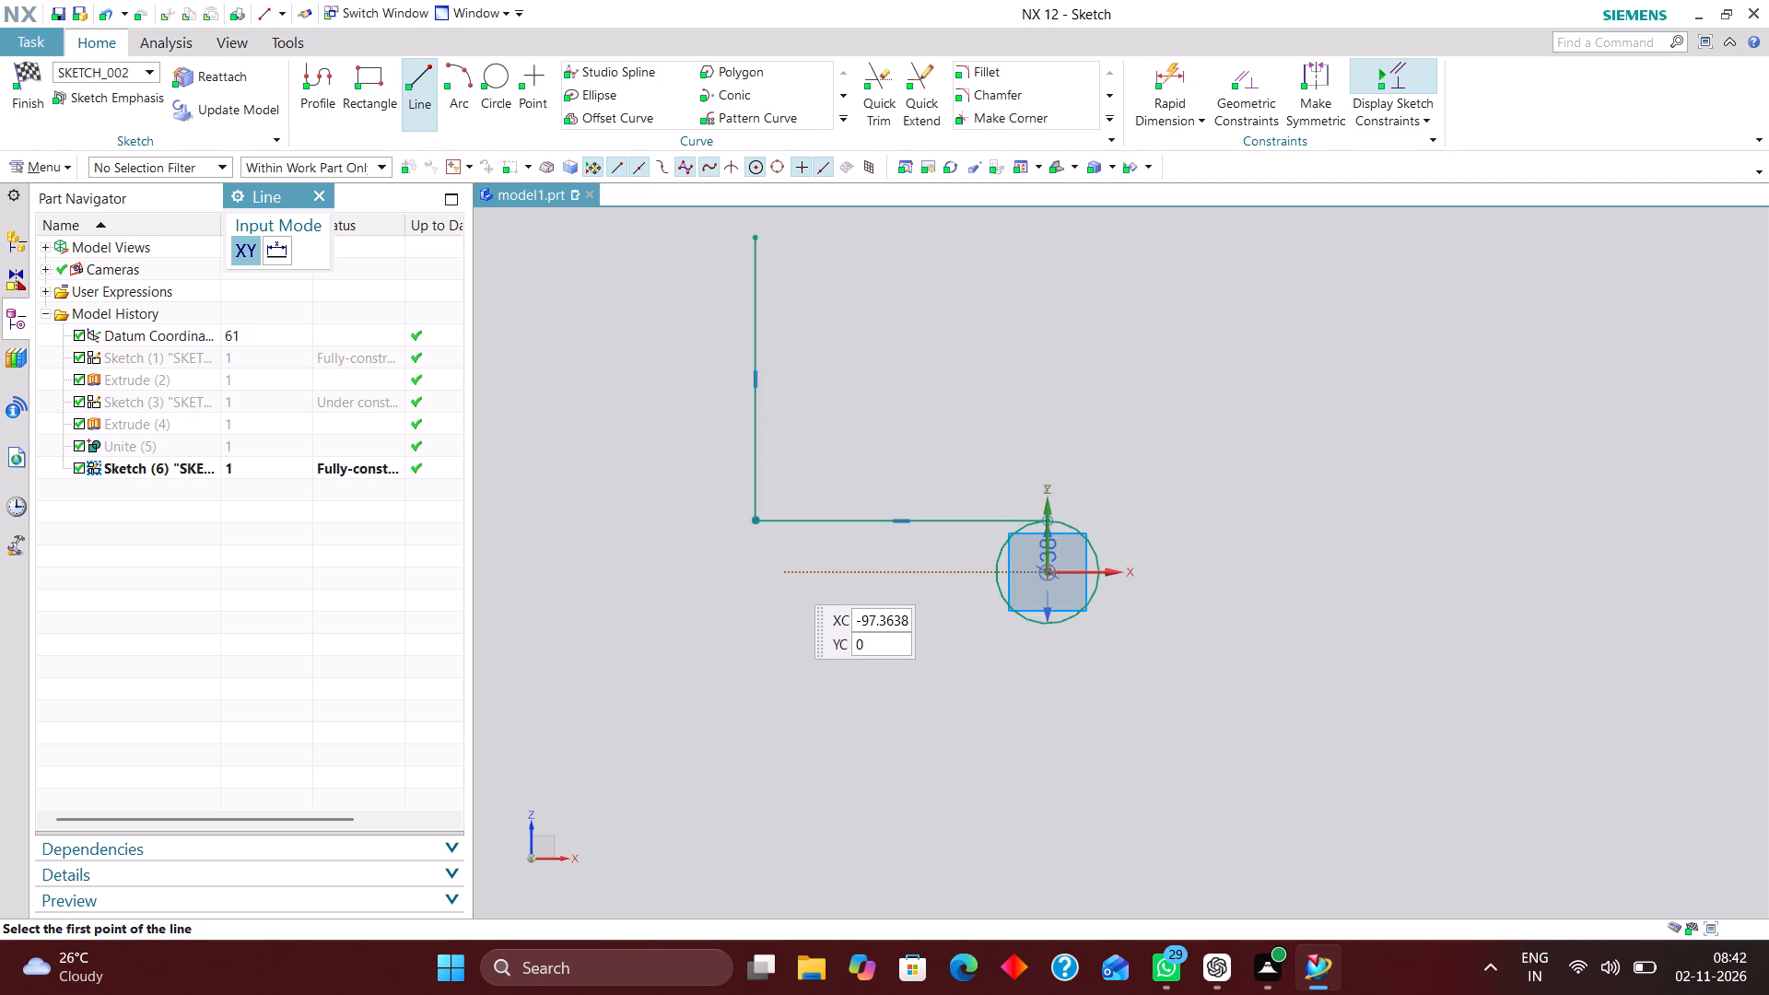
scroll(824, 565, up, 2)
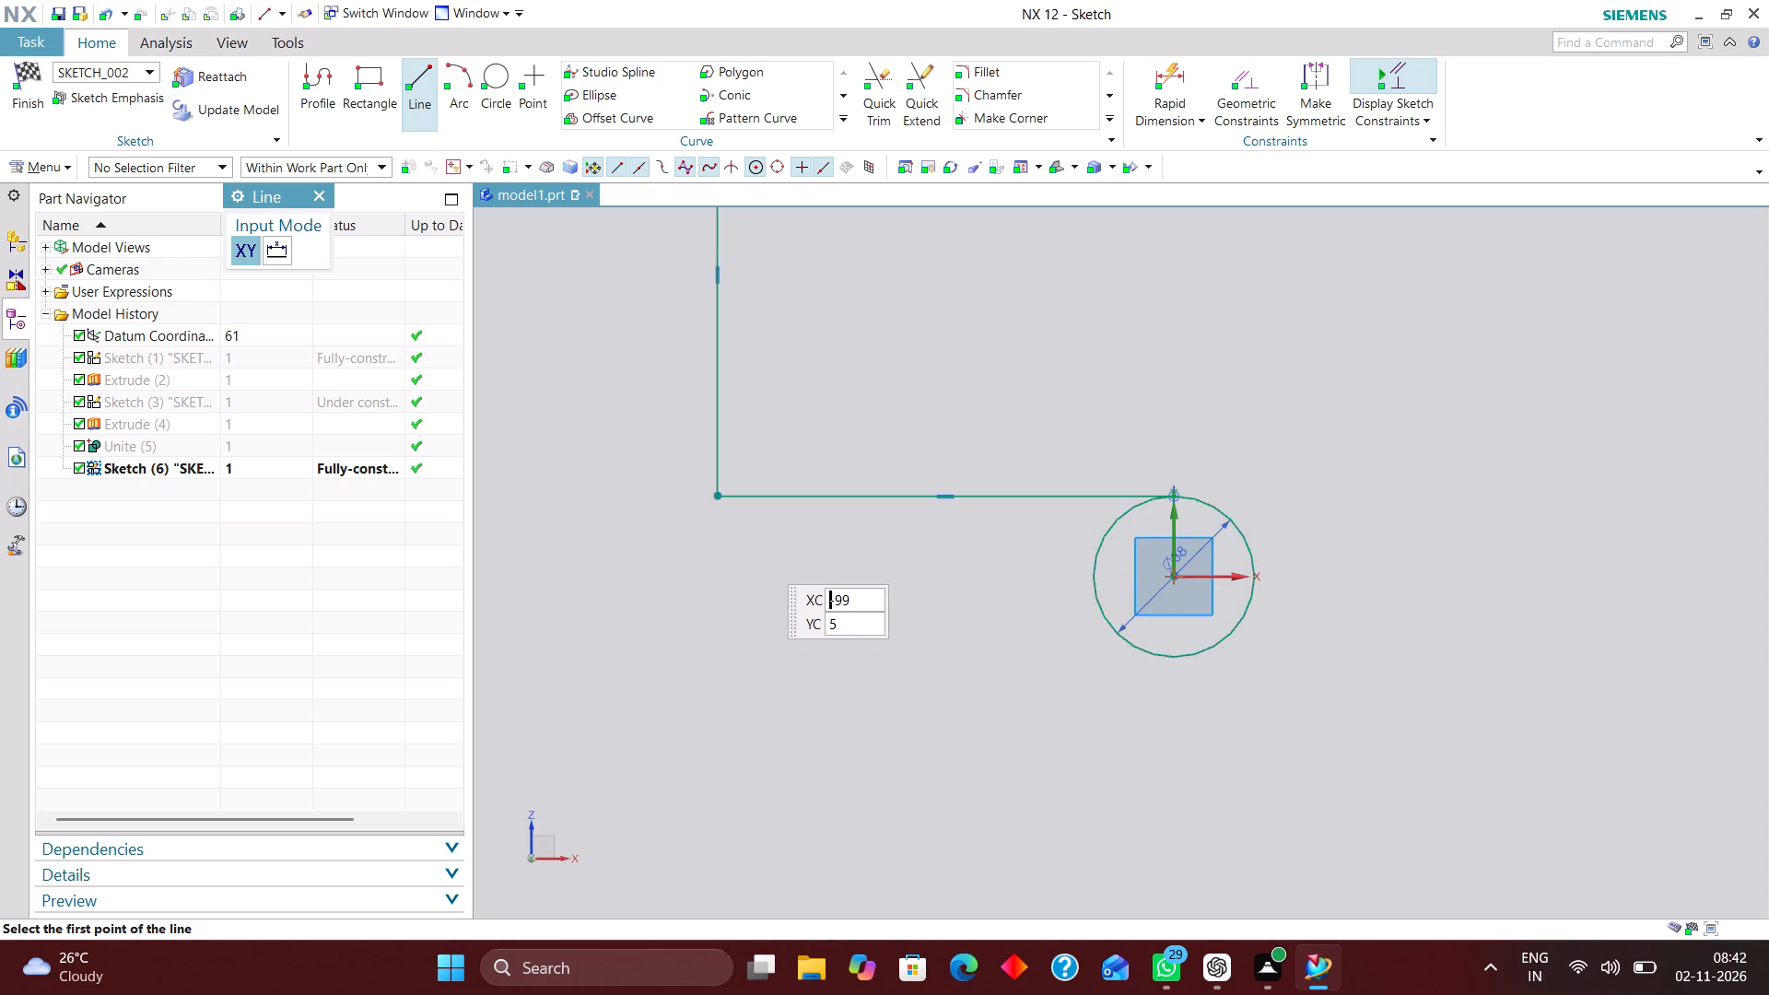
click(700, 557)
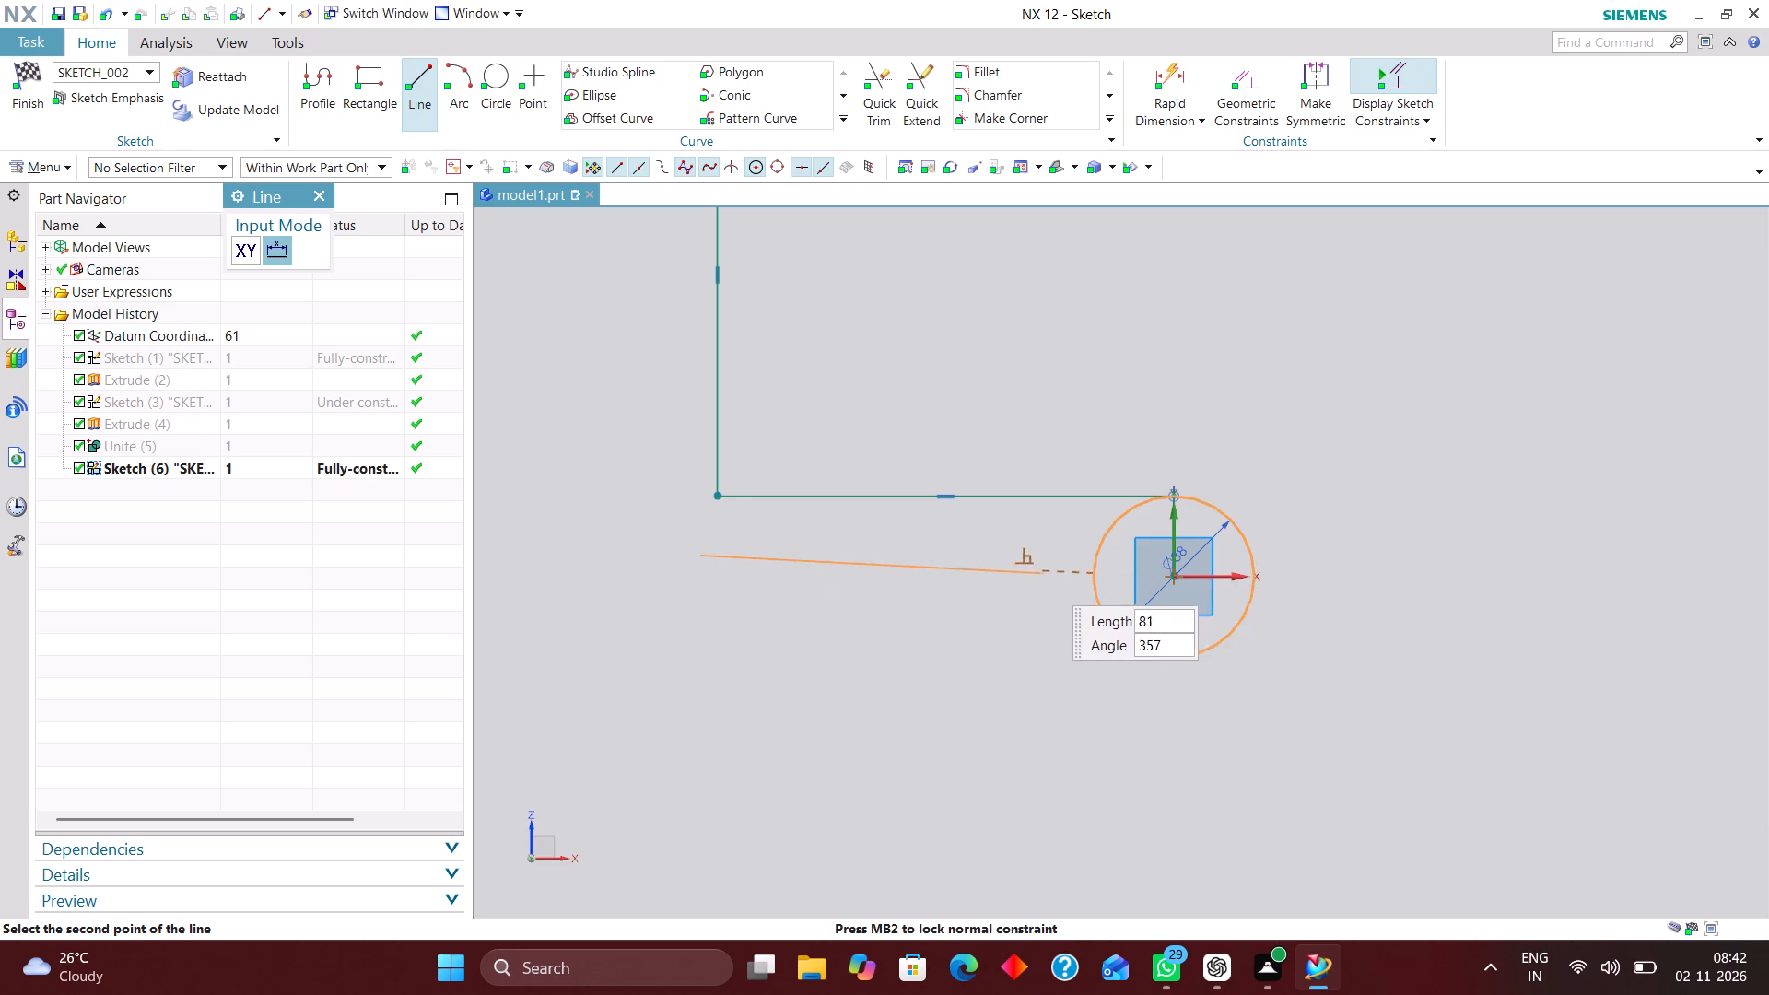
click(1128, 555)
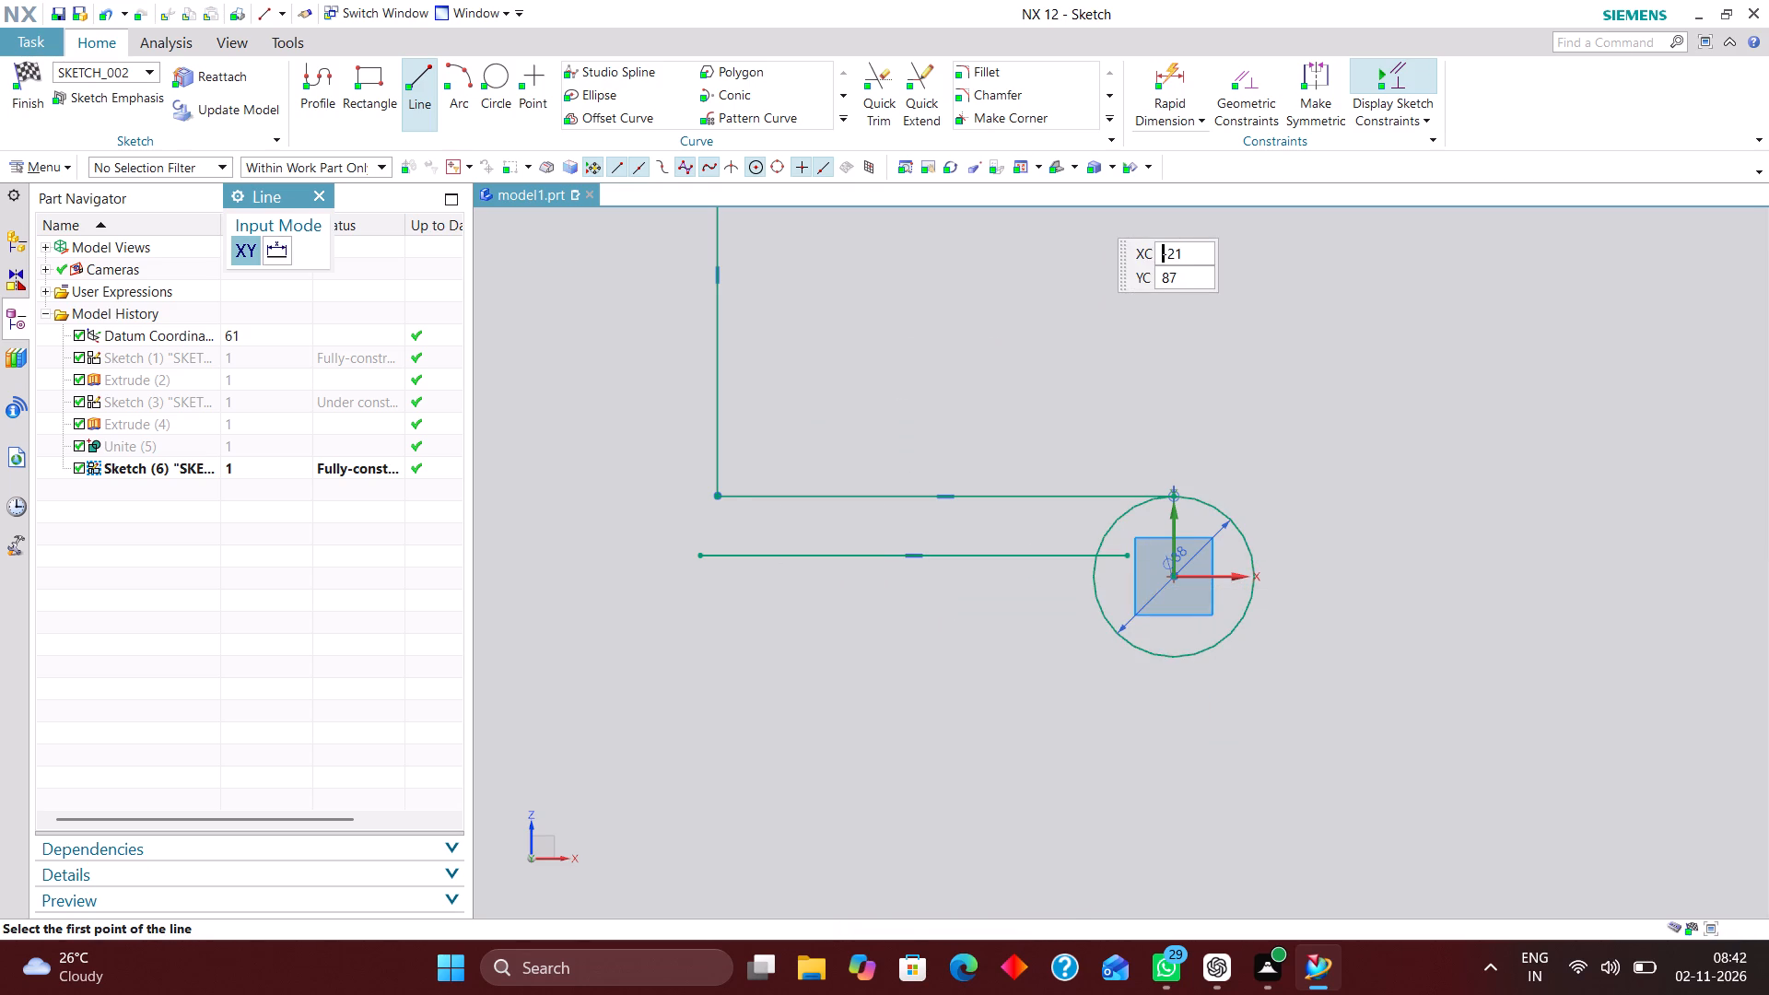
Dimension the spacing between the two horizontal lines as 38-24, giving 14 mm.
click(1158, 76)
click(989, 494)
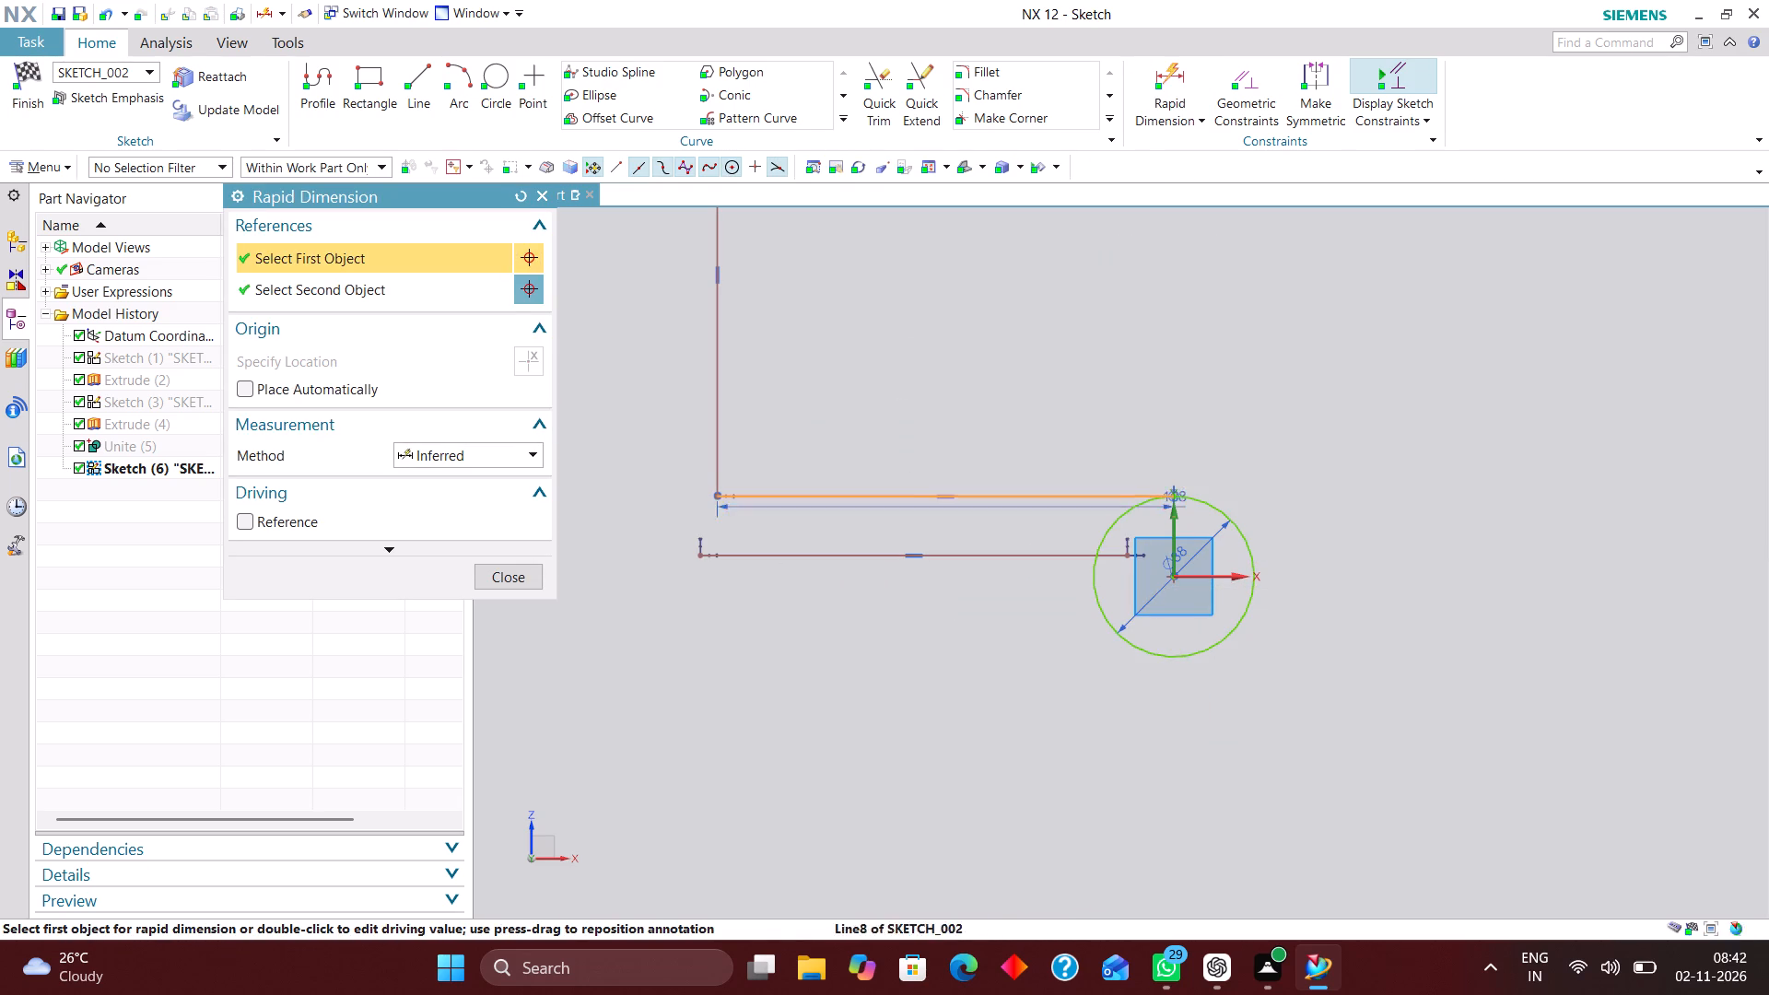
click(985, 555)
click(943, 666)
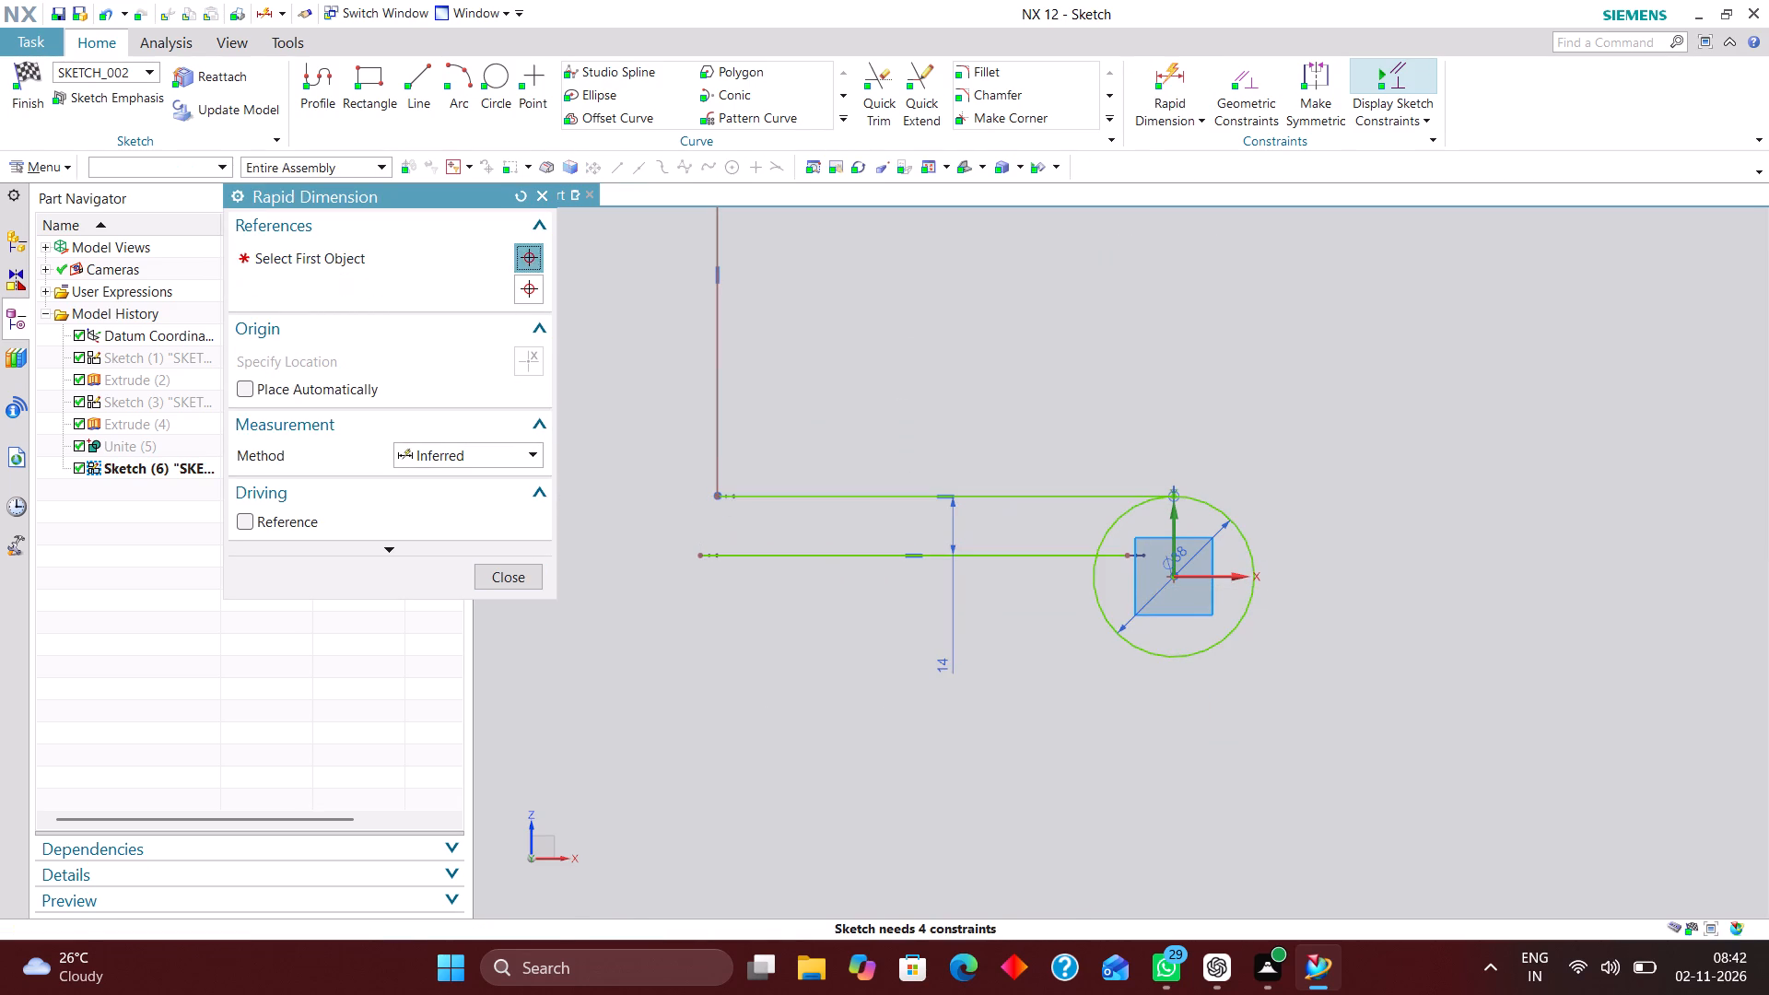
text(38-)
text(24)
key(Return)
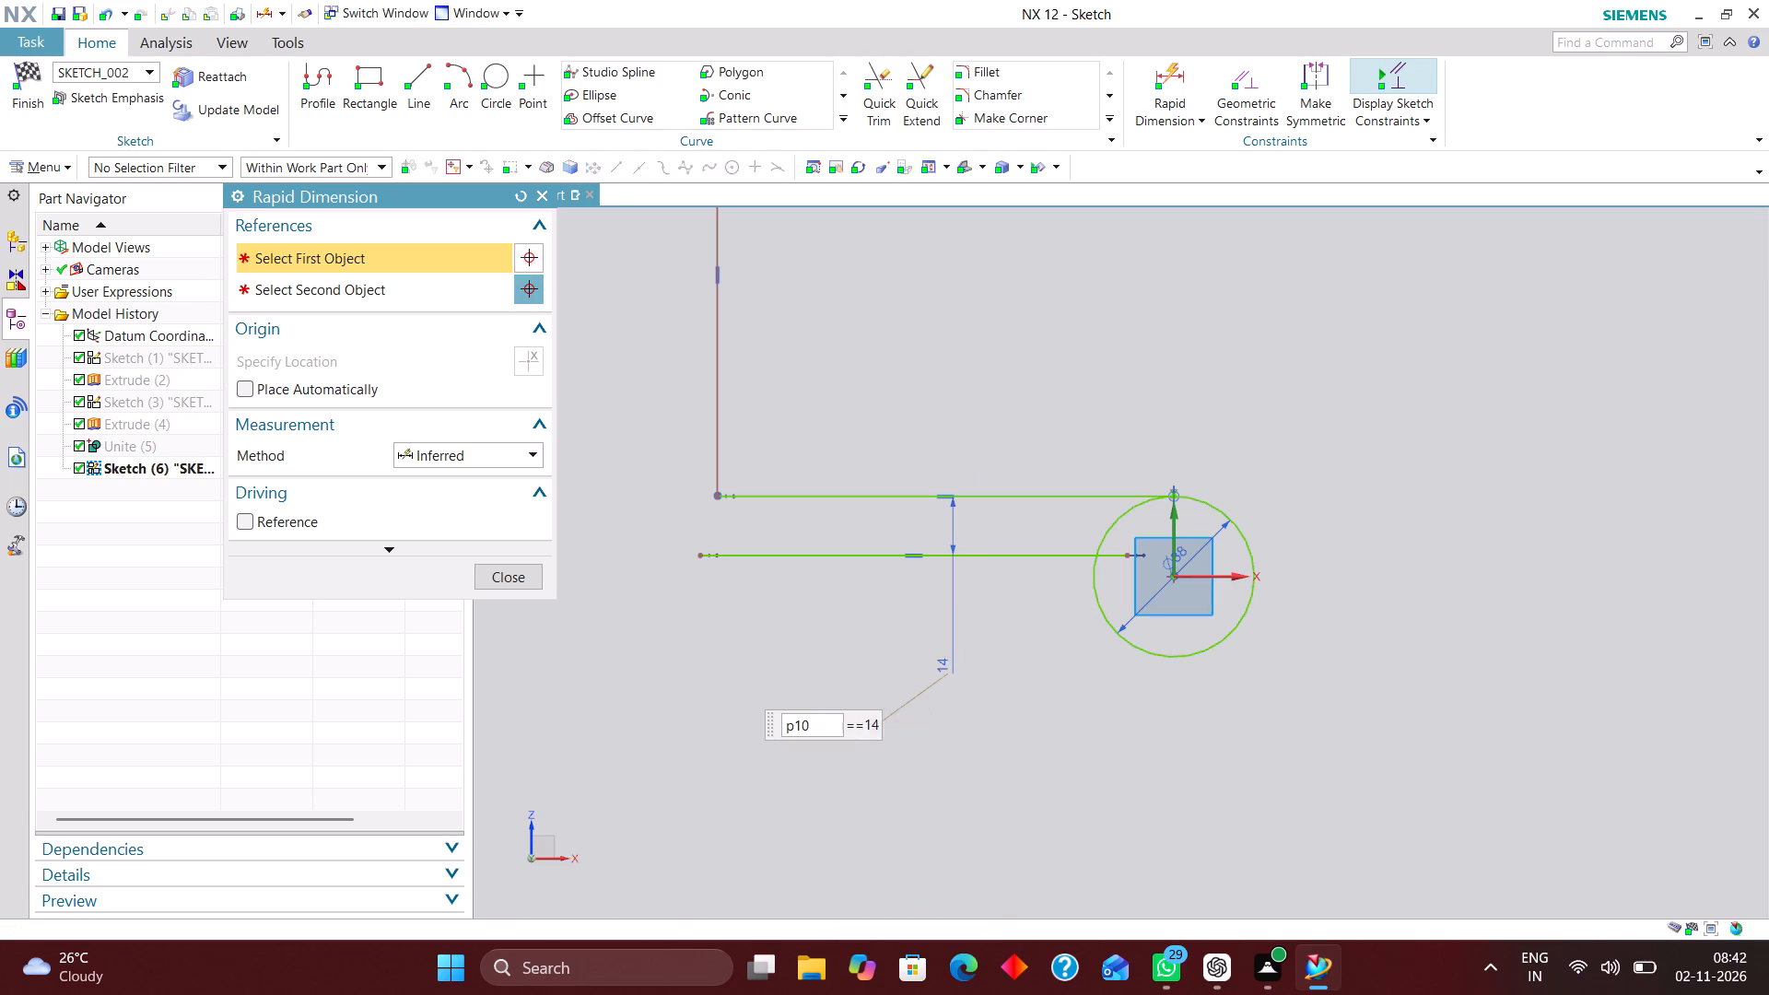
key(Return)
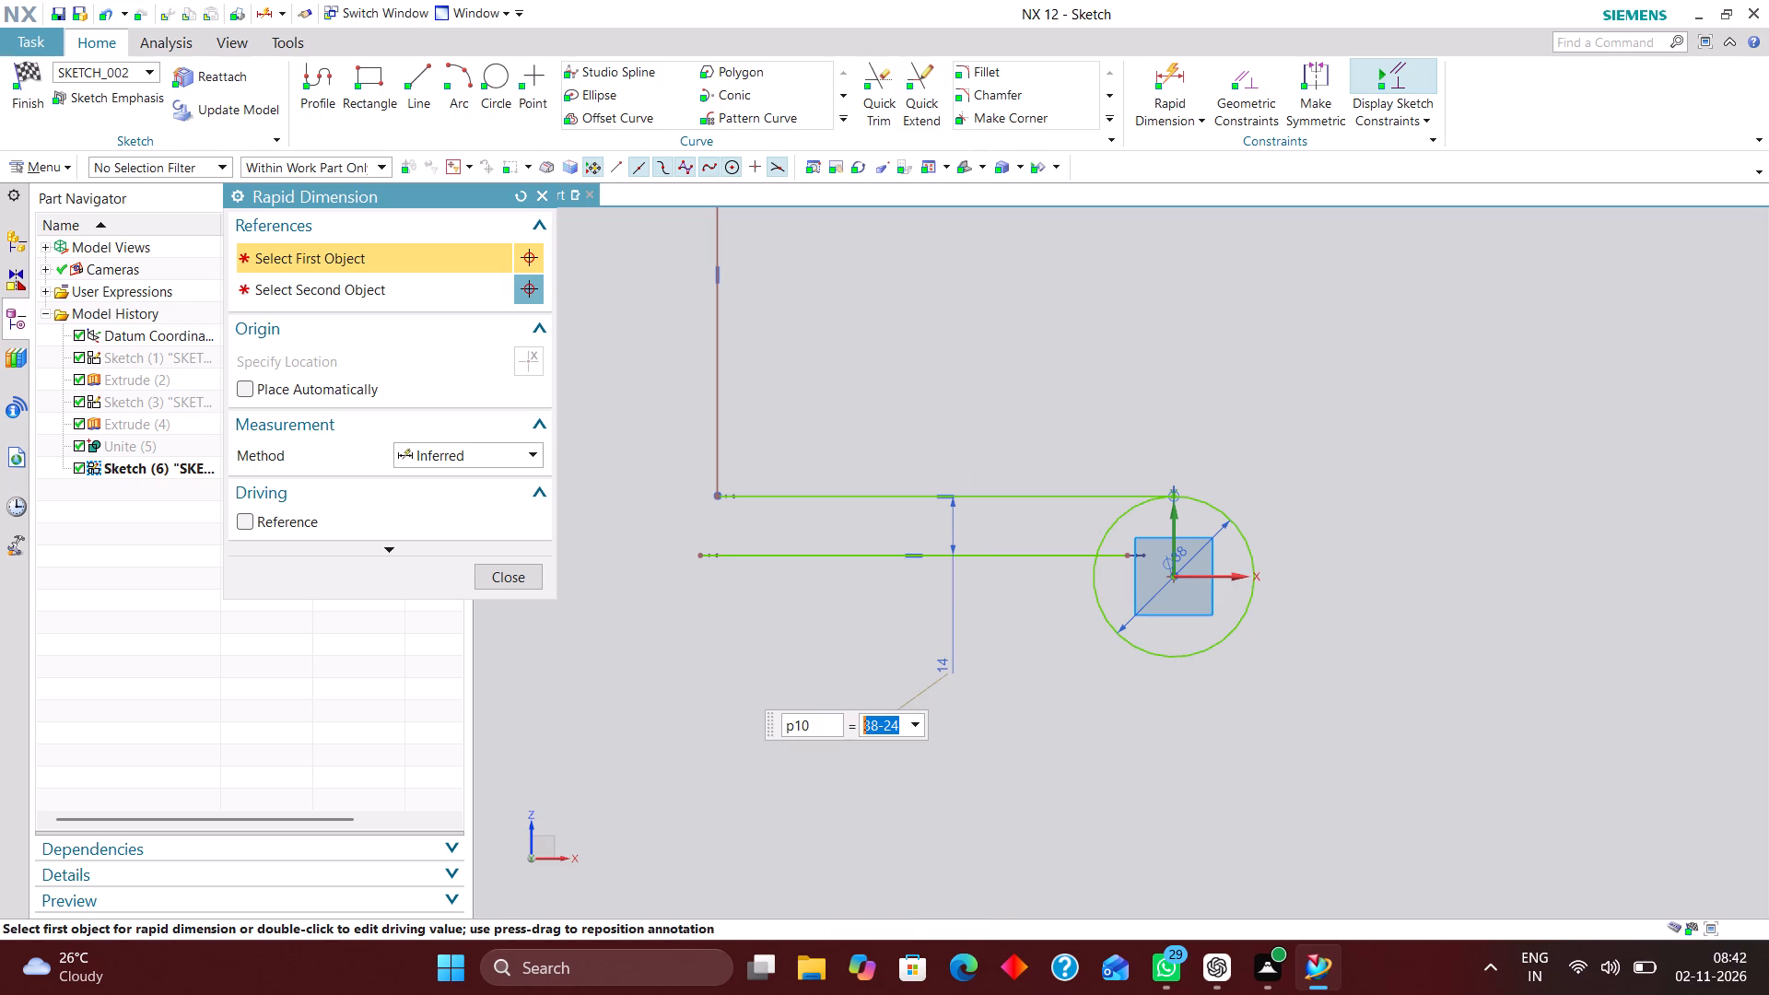
click(520, 583)
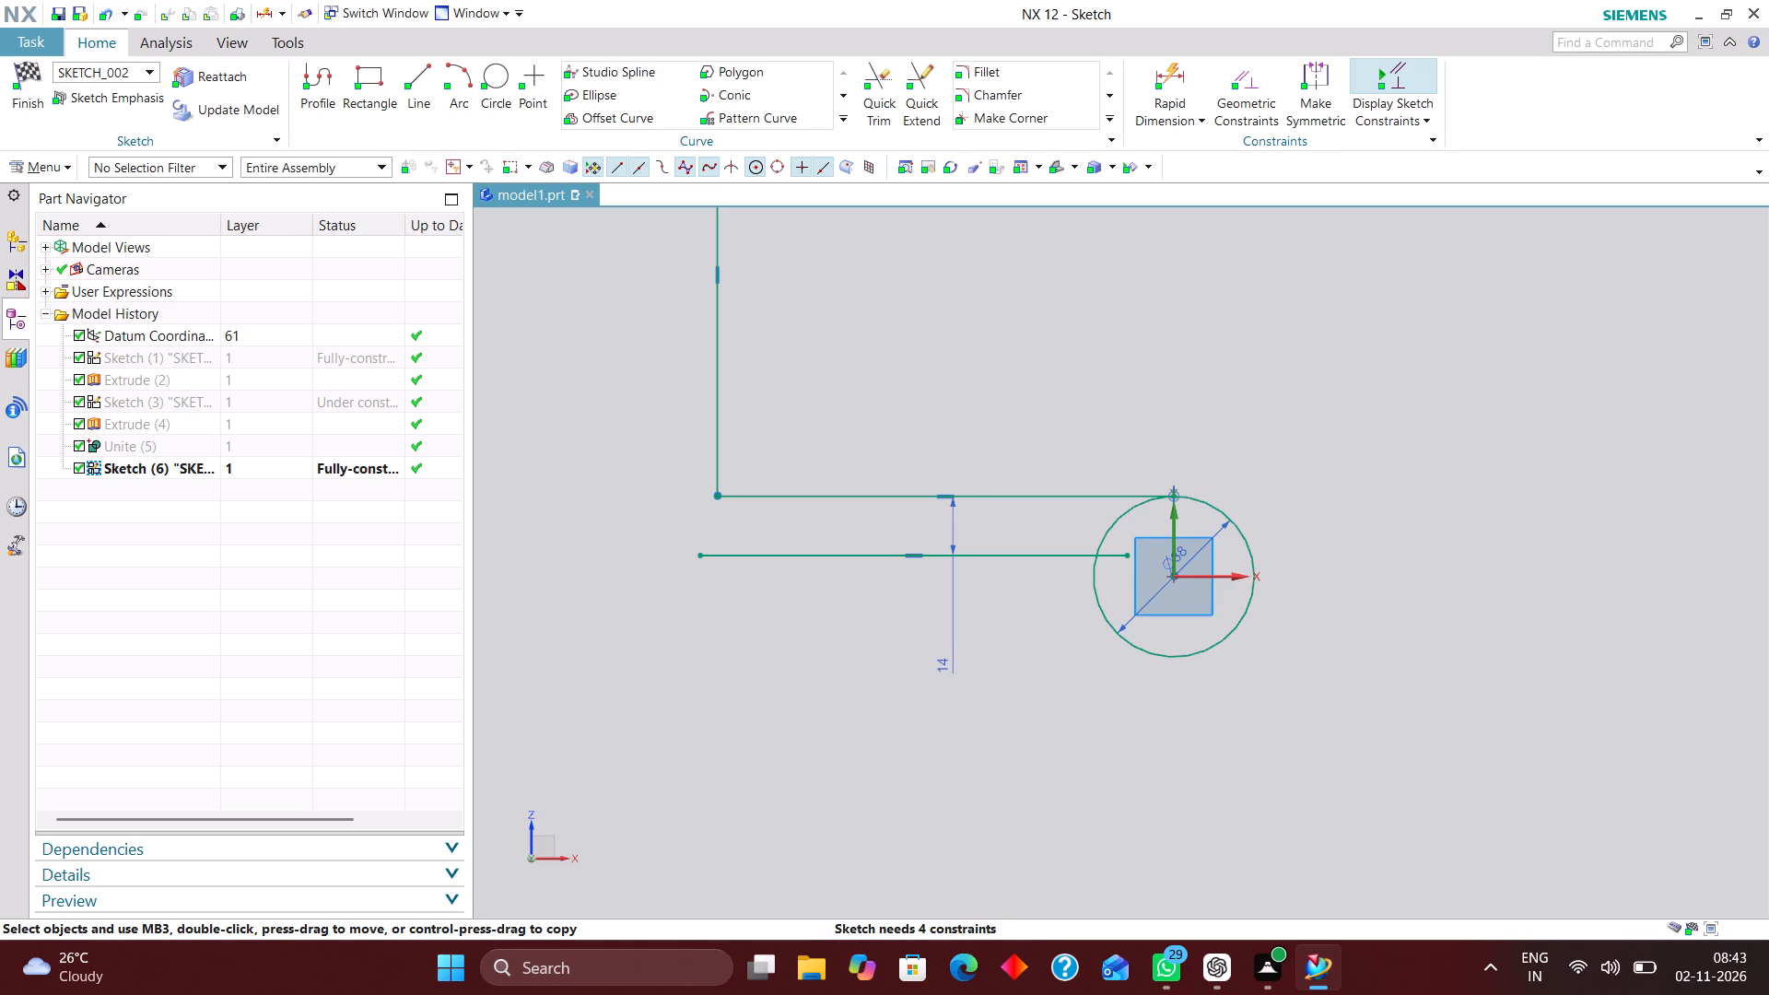
Sketch a second vertical line outside the first, running from near its top to below the lower horizontal line.
scroll(1124, 730, down, 2)
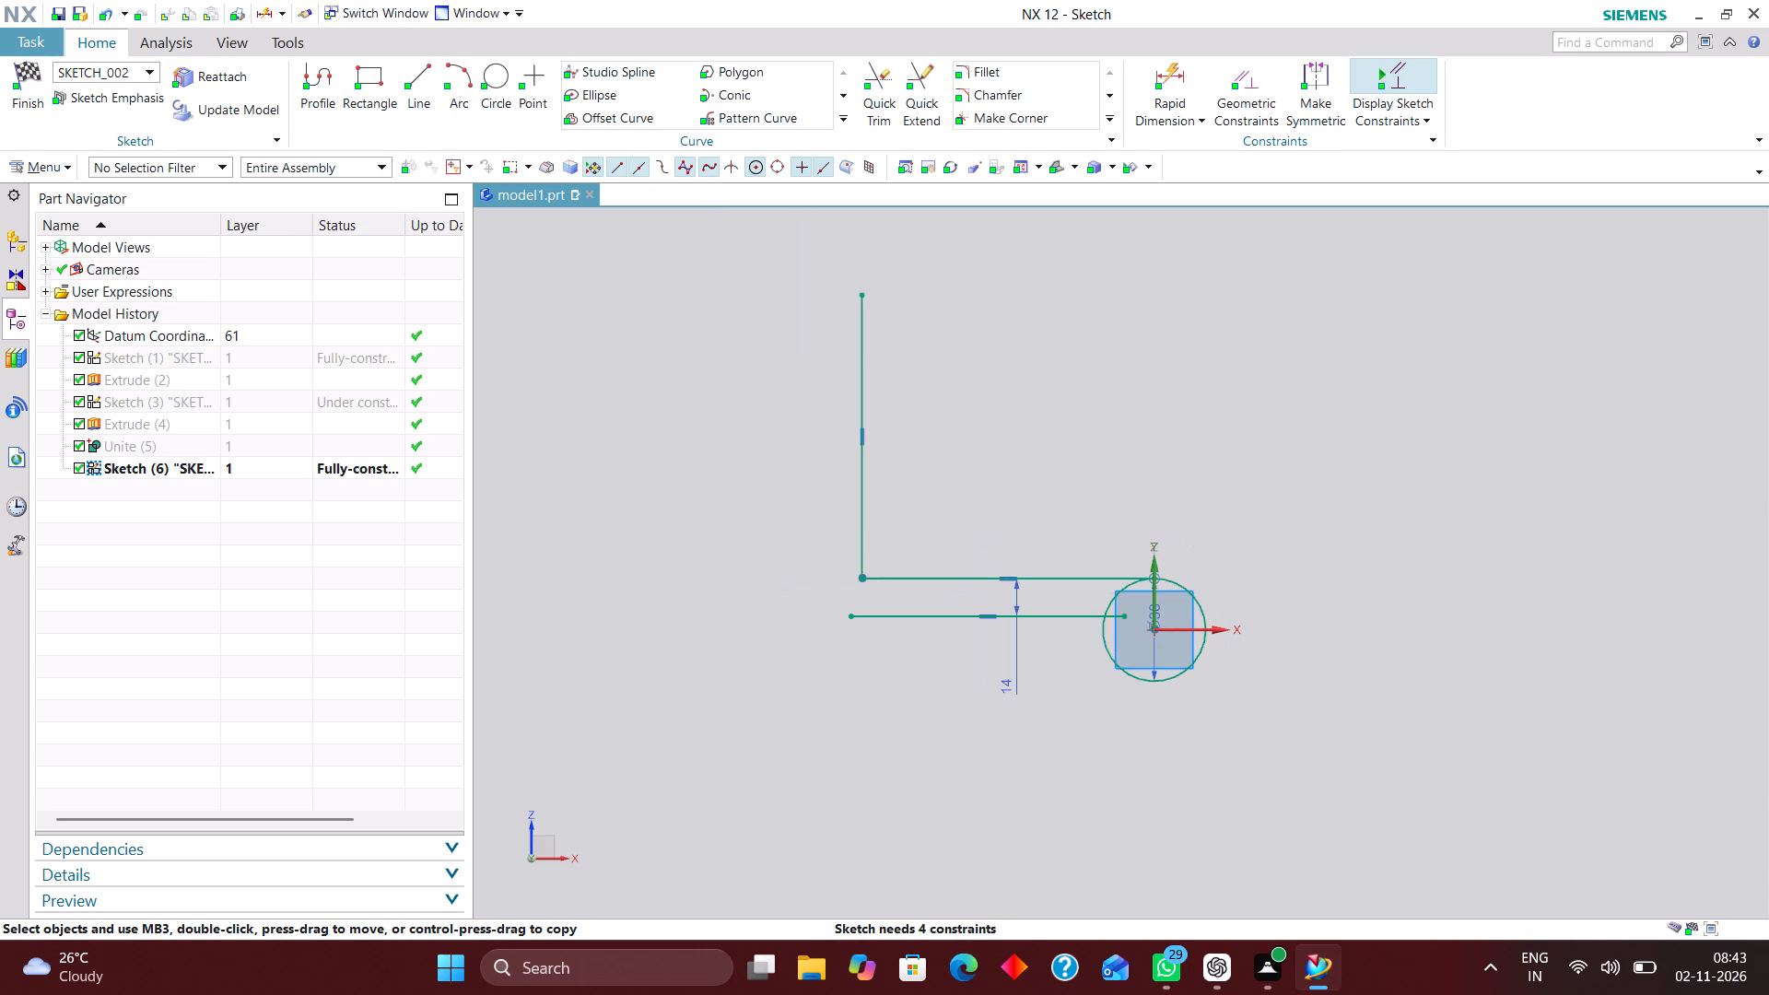
click(415, 69)
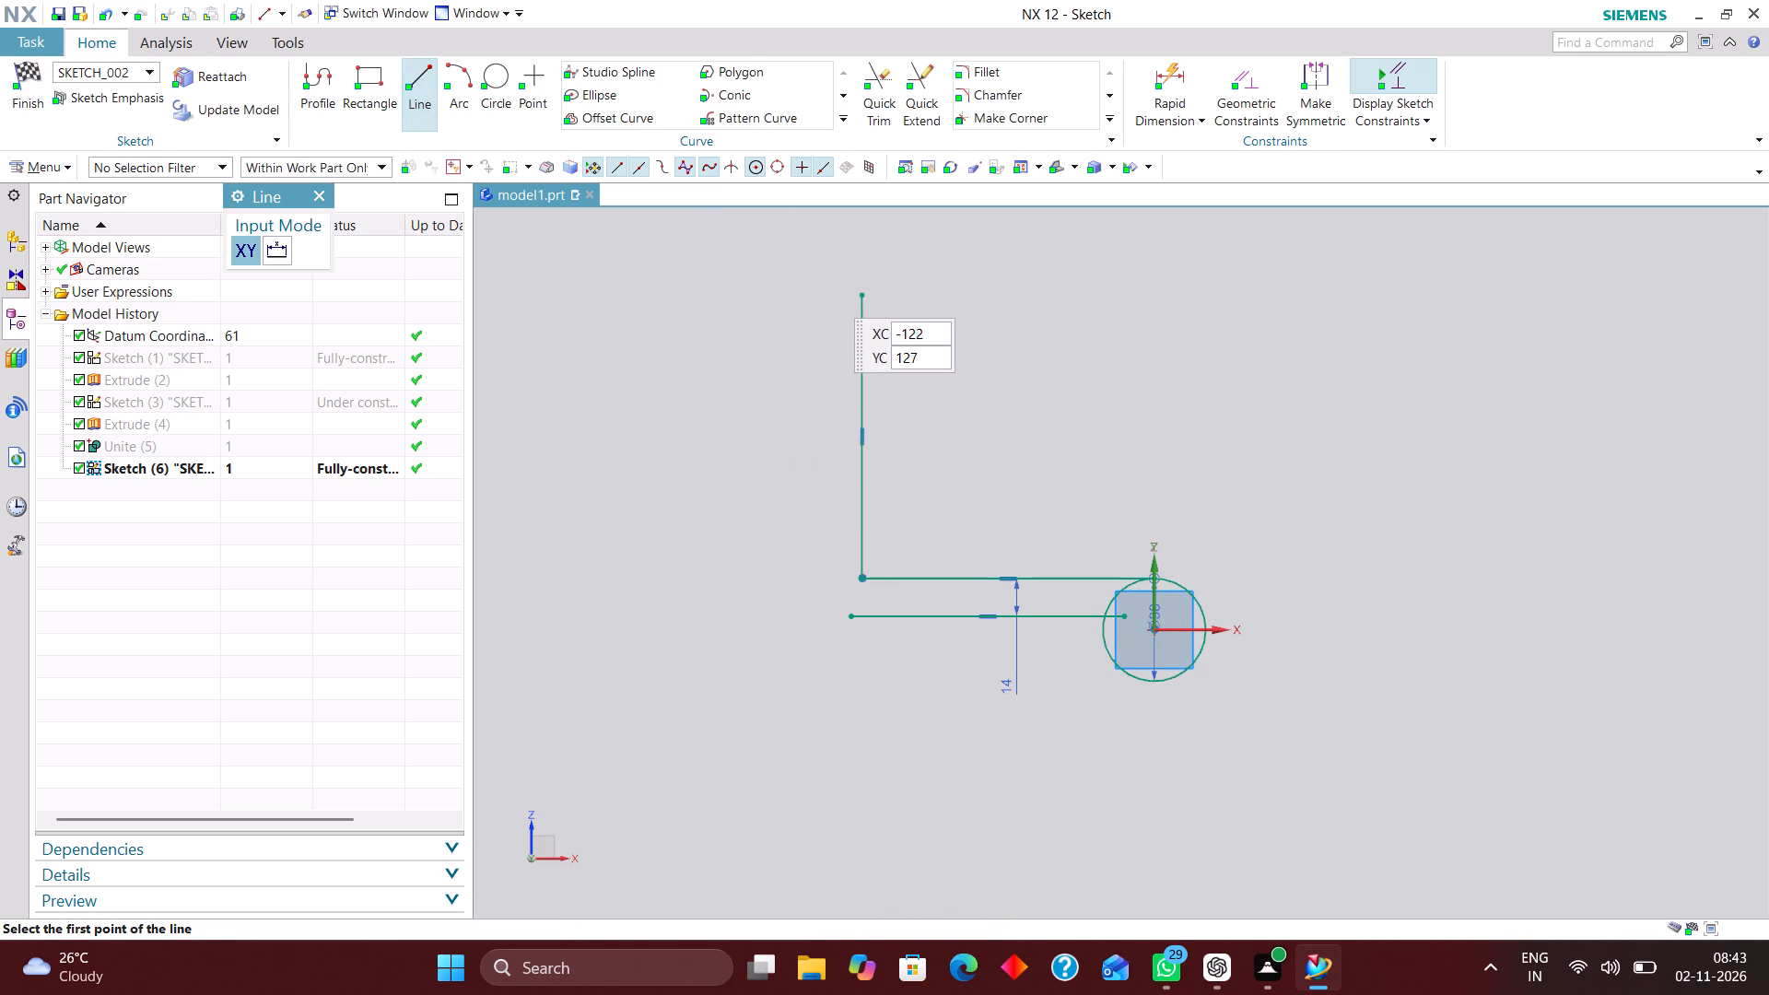
click(824, 287)
click(818, 654)
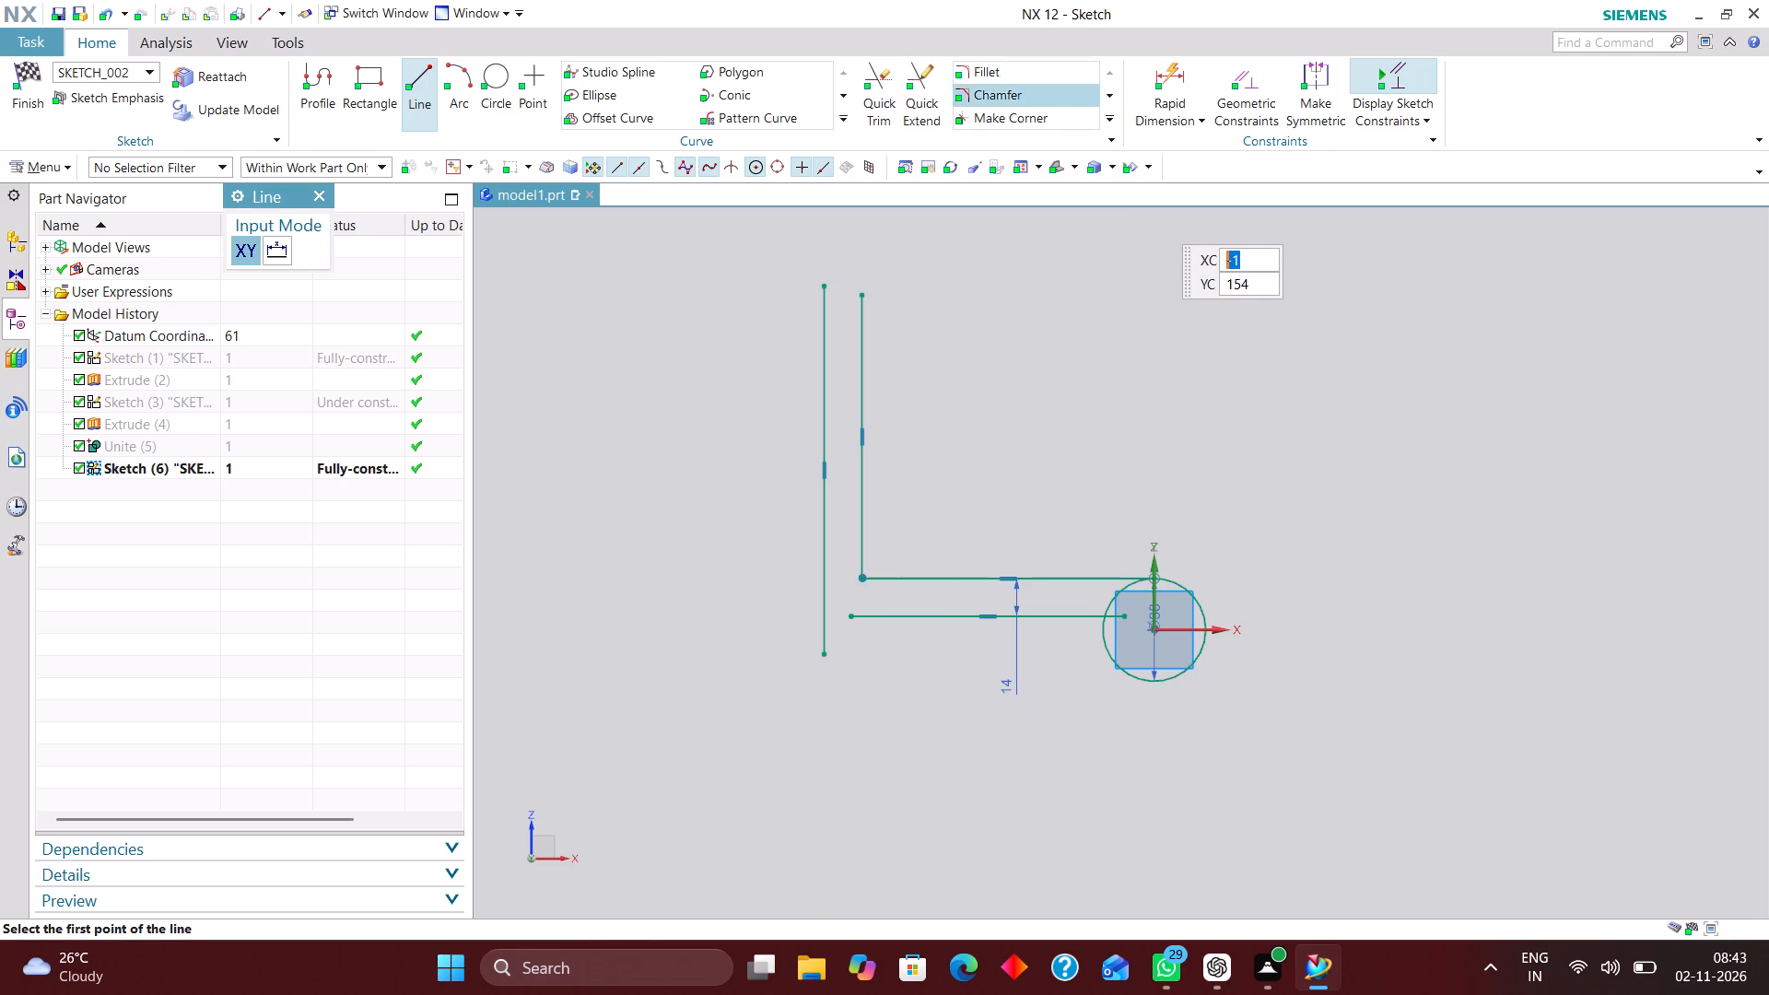
Close the outer corner by extending the lower horizontal line to the outer vertical line and trimming the vertical overhang.
click(919, 110)
click(916, 615)
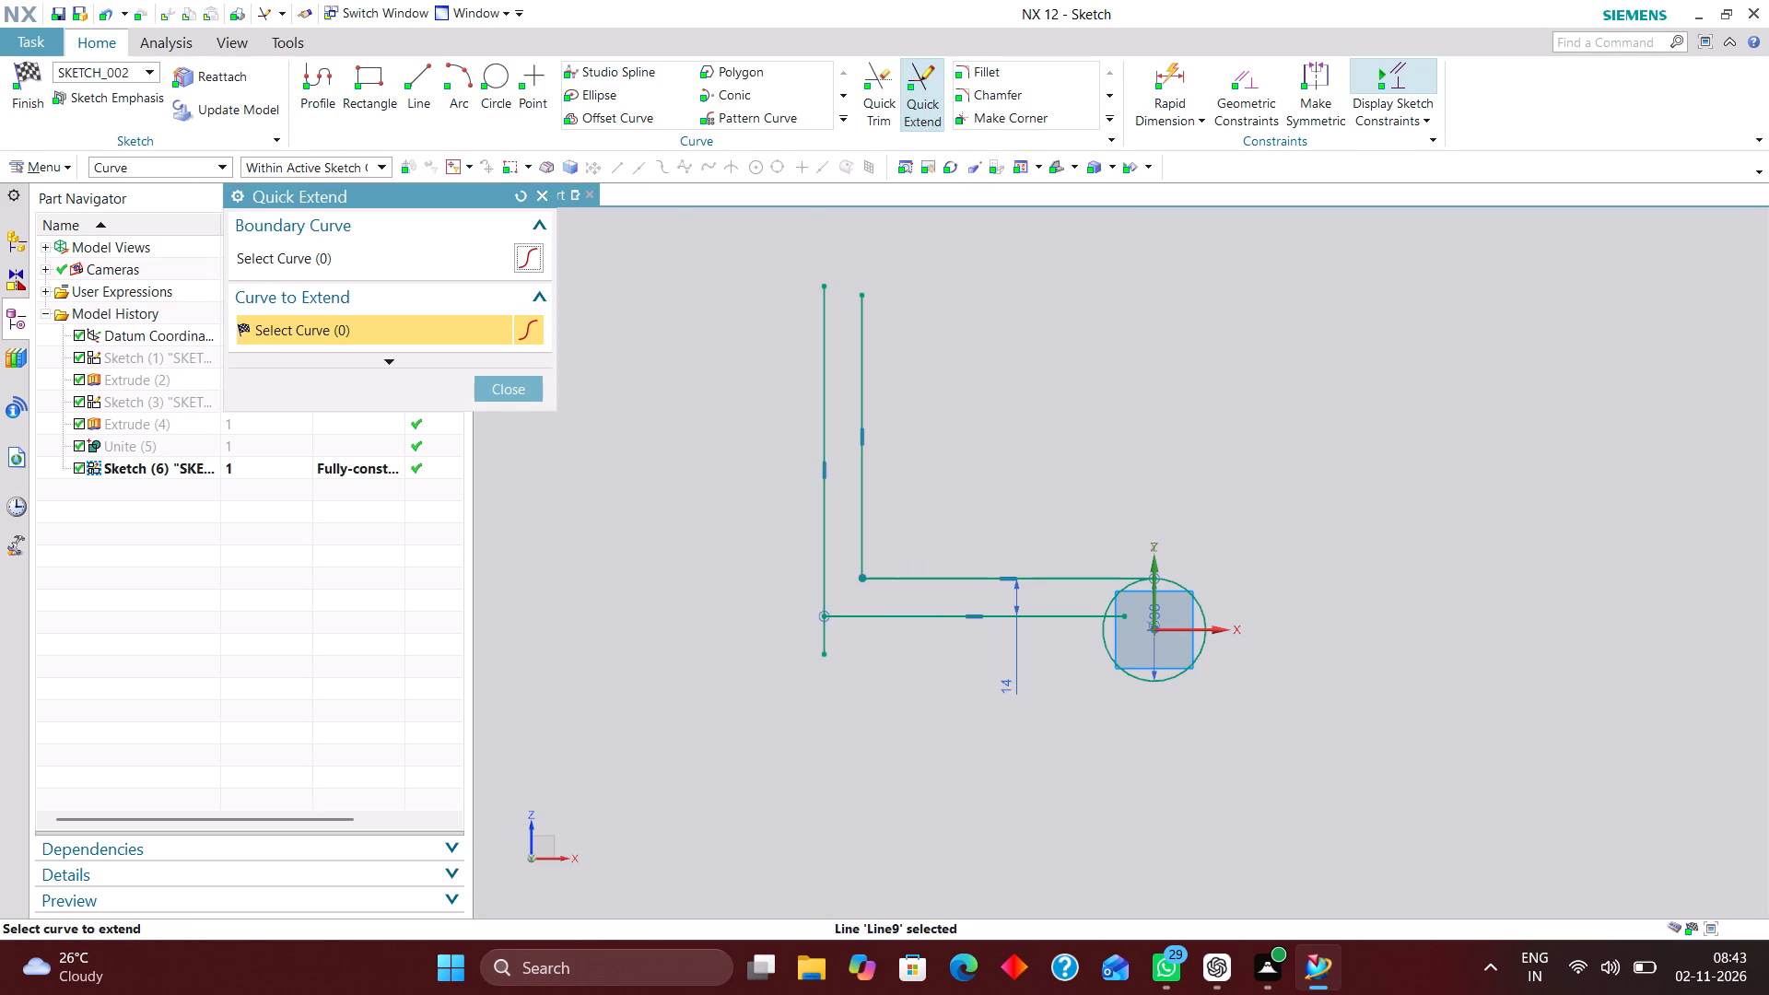
click(510, 387)
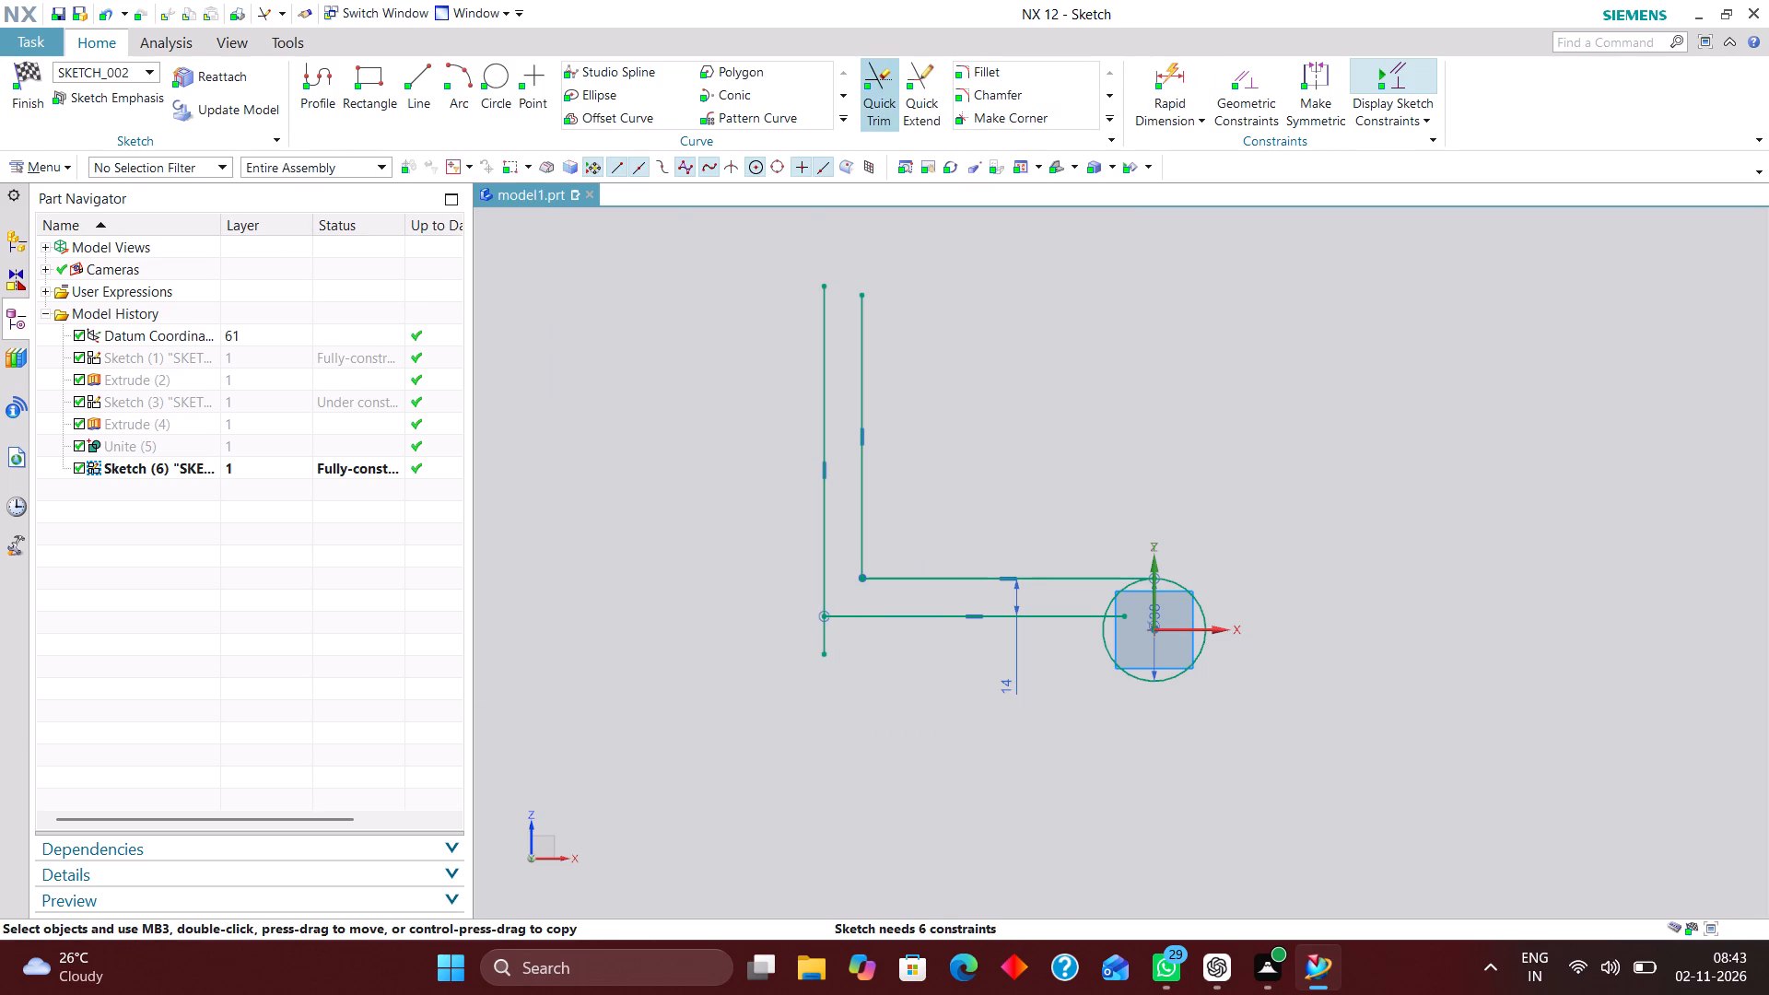
click(879, 98)
click(827, 650)
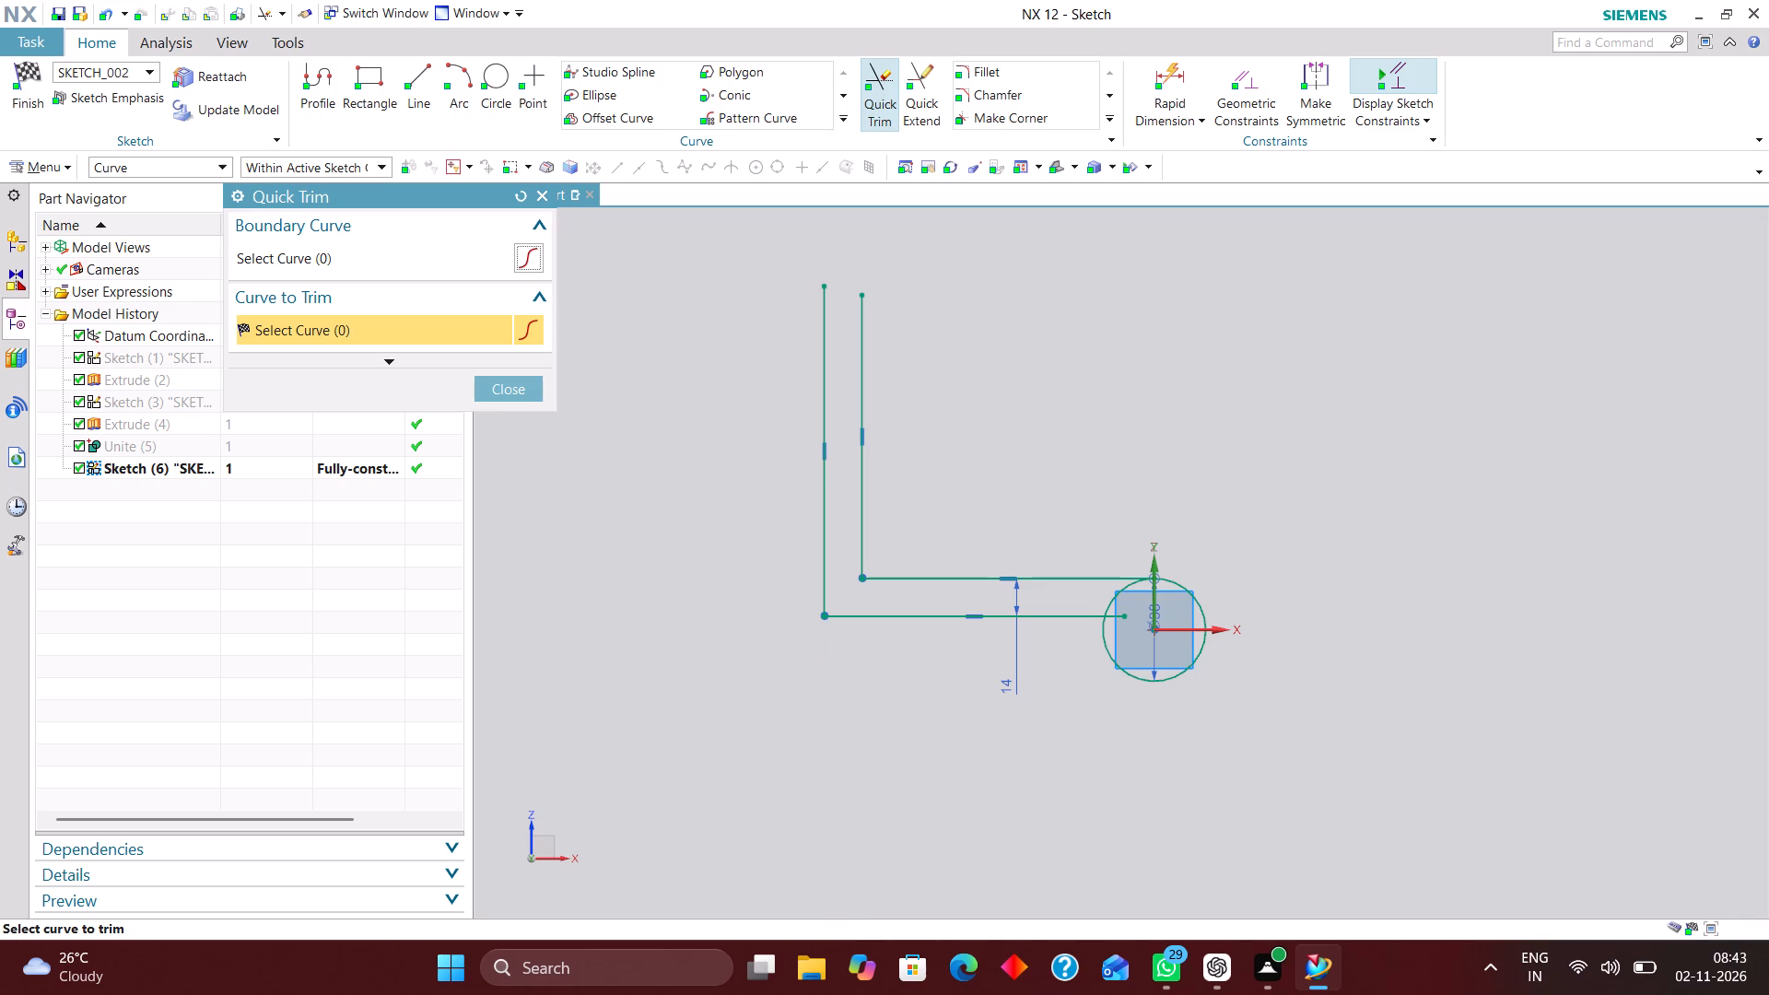
click(529, 392)
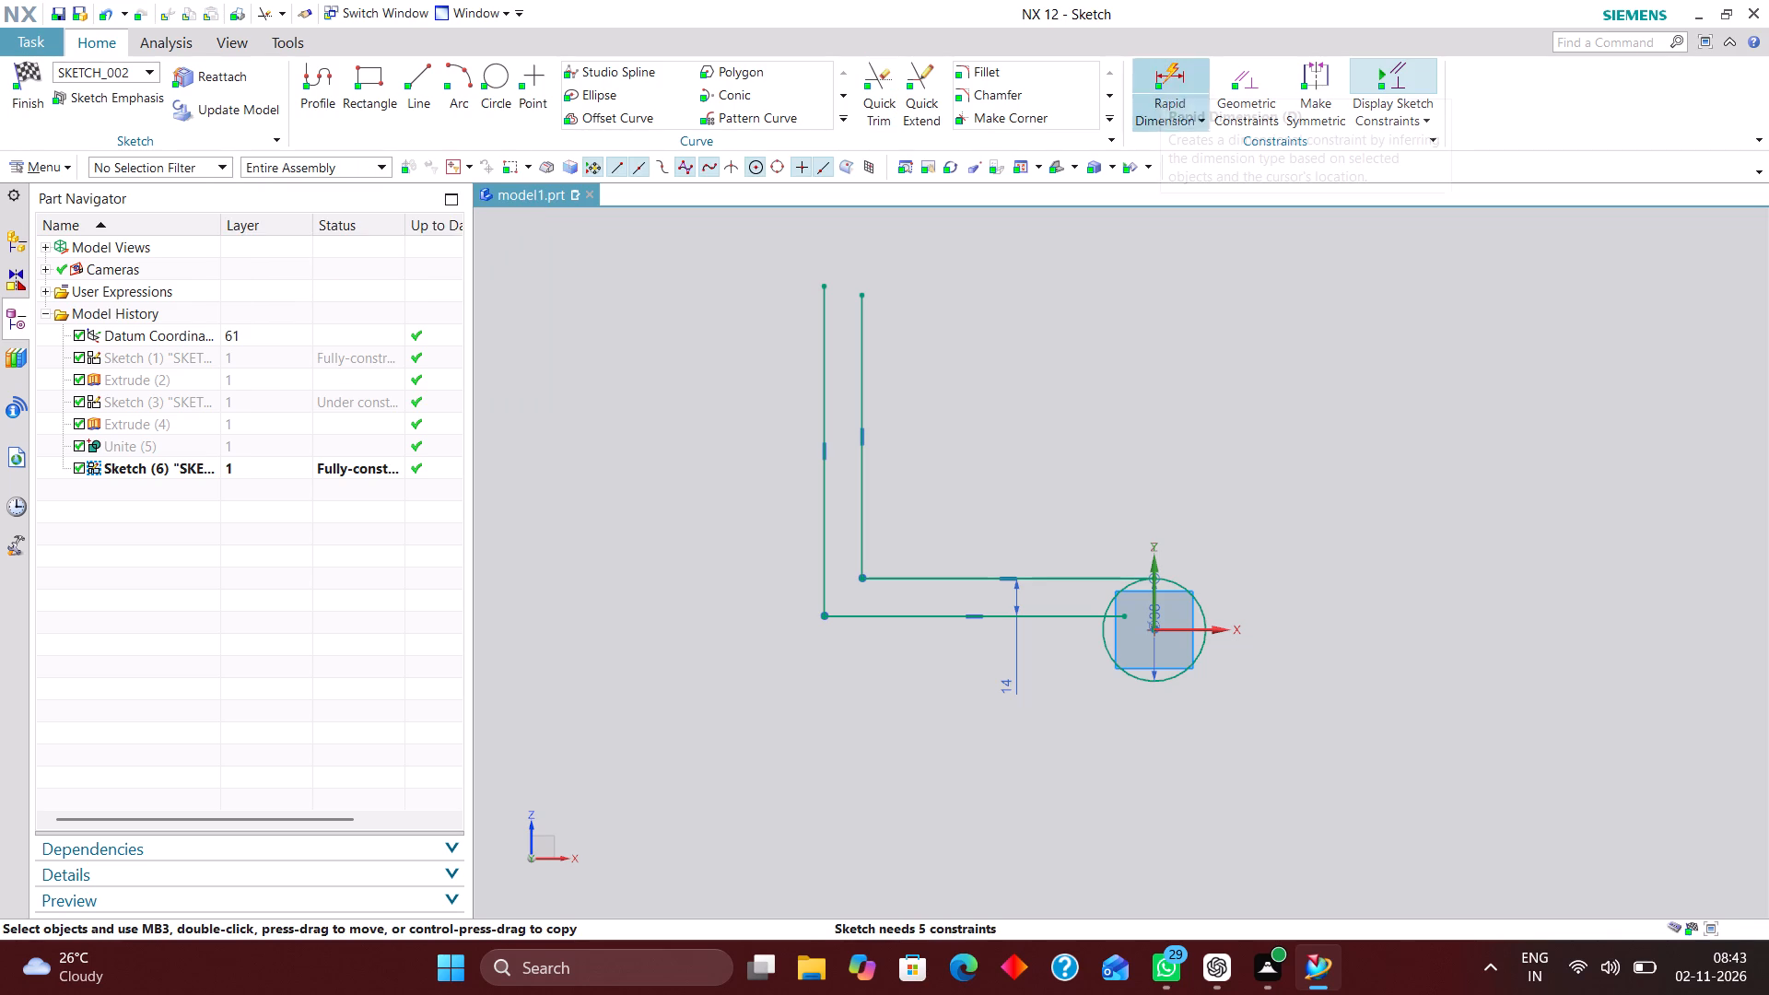
Dimension the horizontal spacing between the two vertical lines.
click(1162, 71)
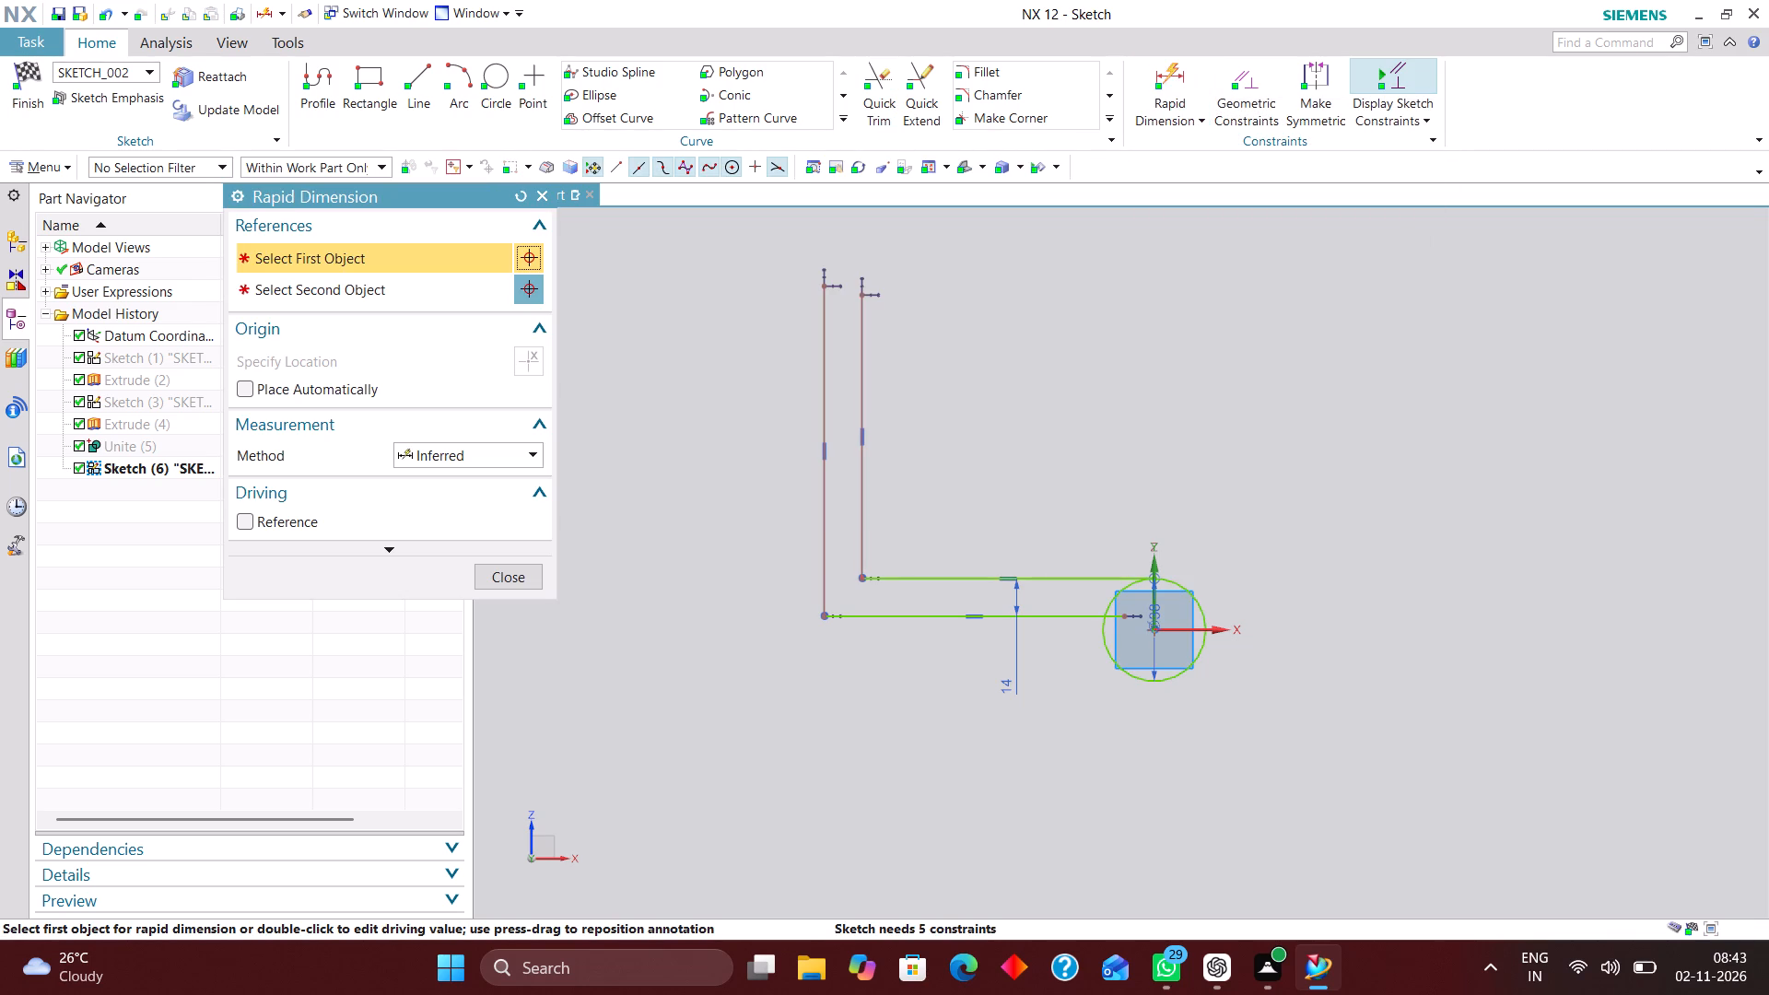
click(825, 364)
click(861, 373)
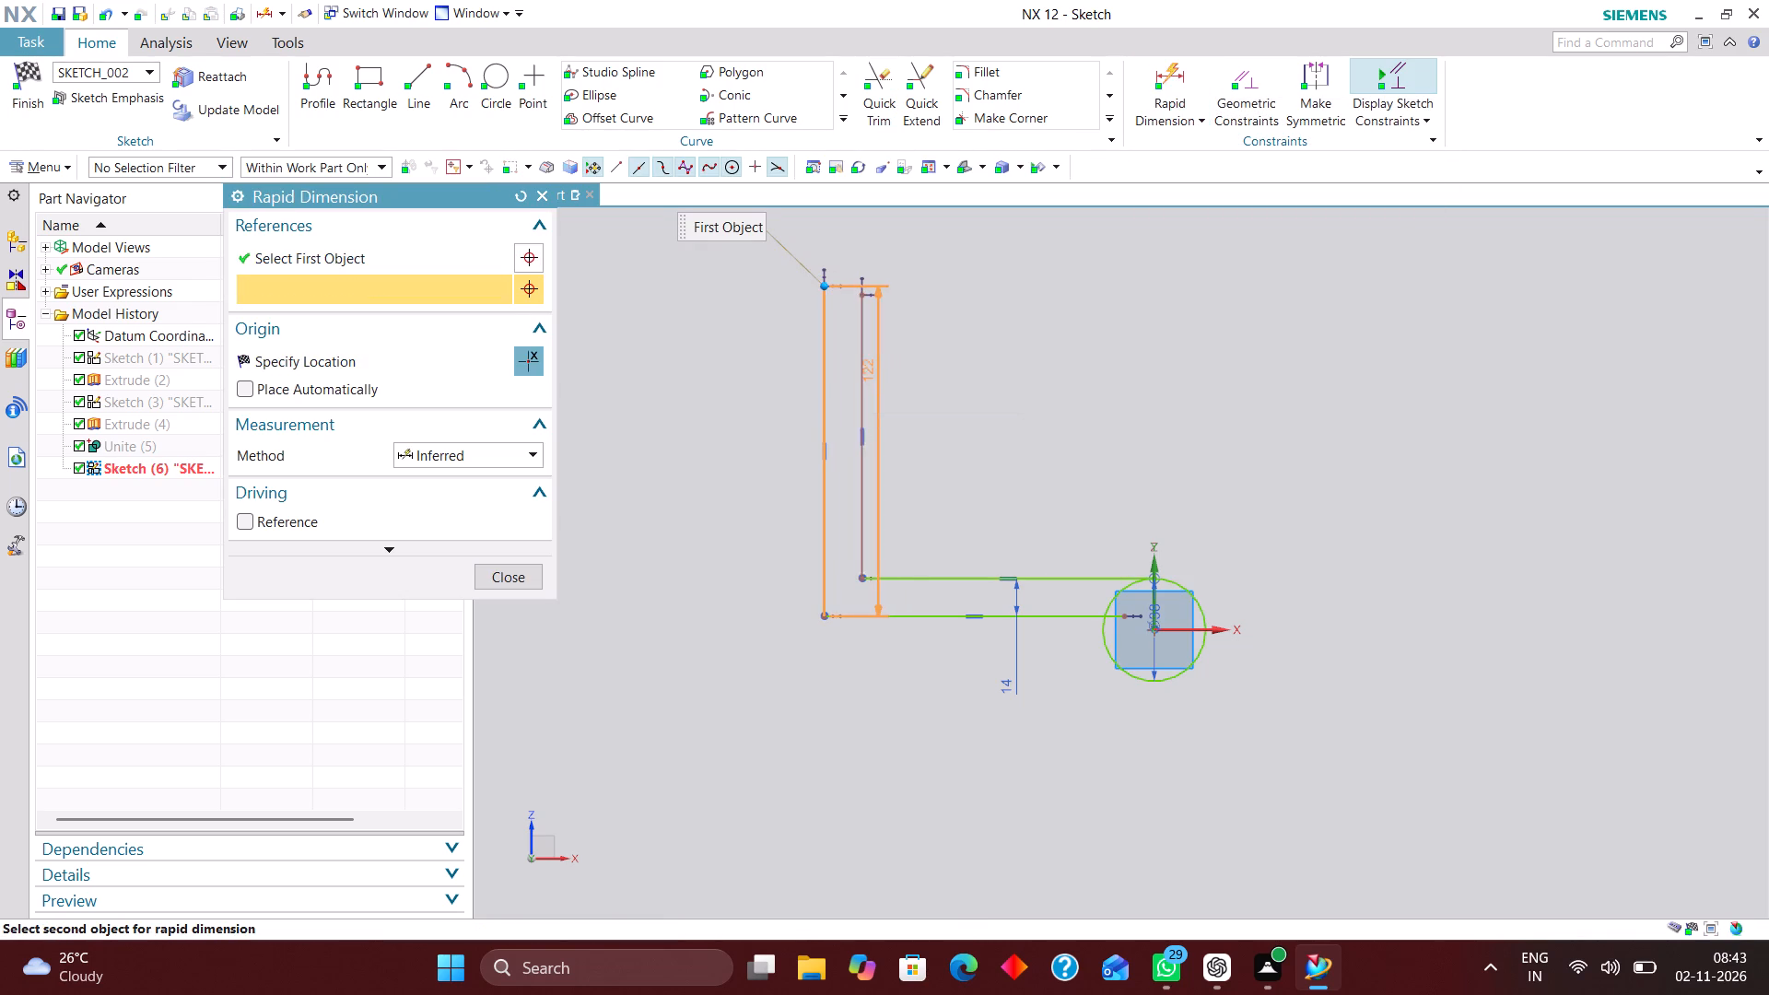
click(974, 360)
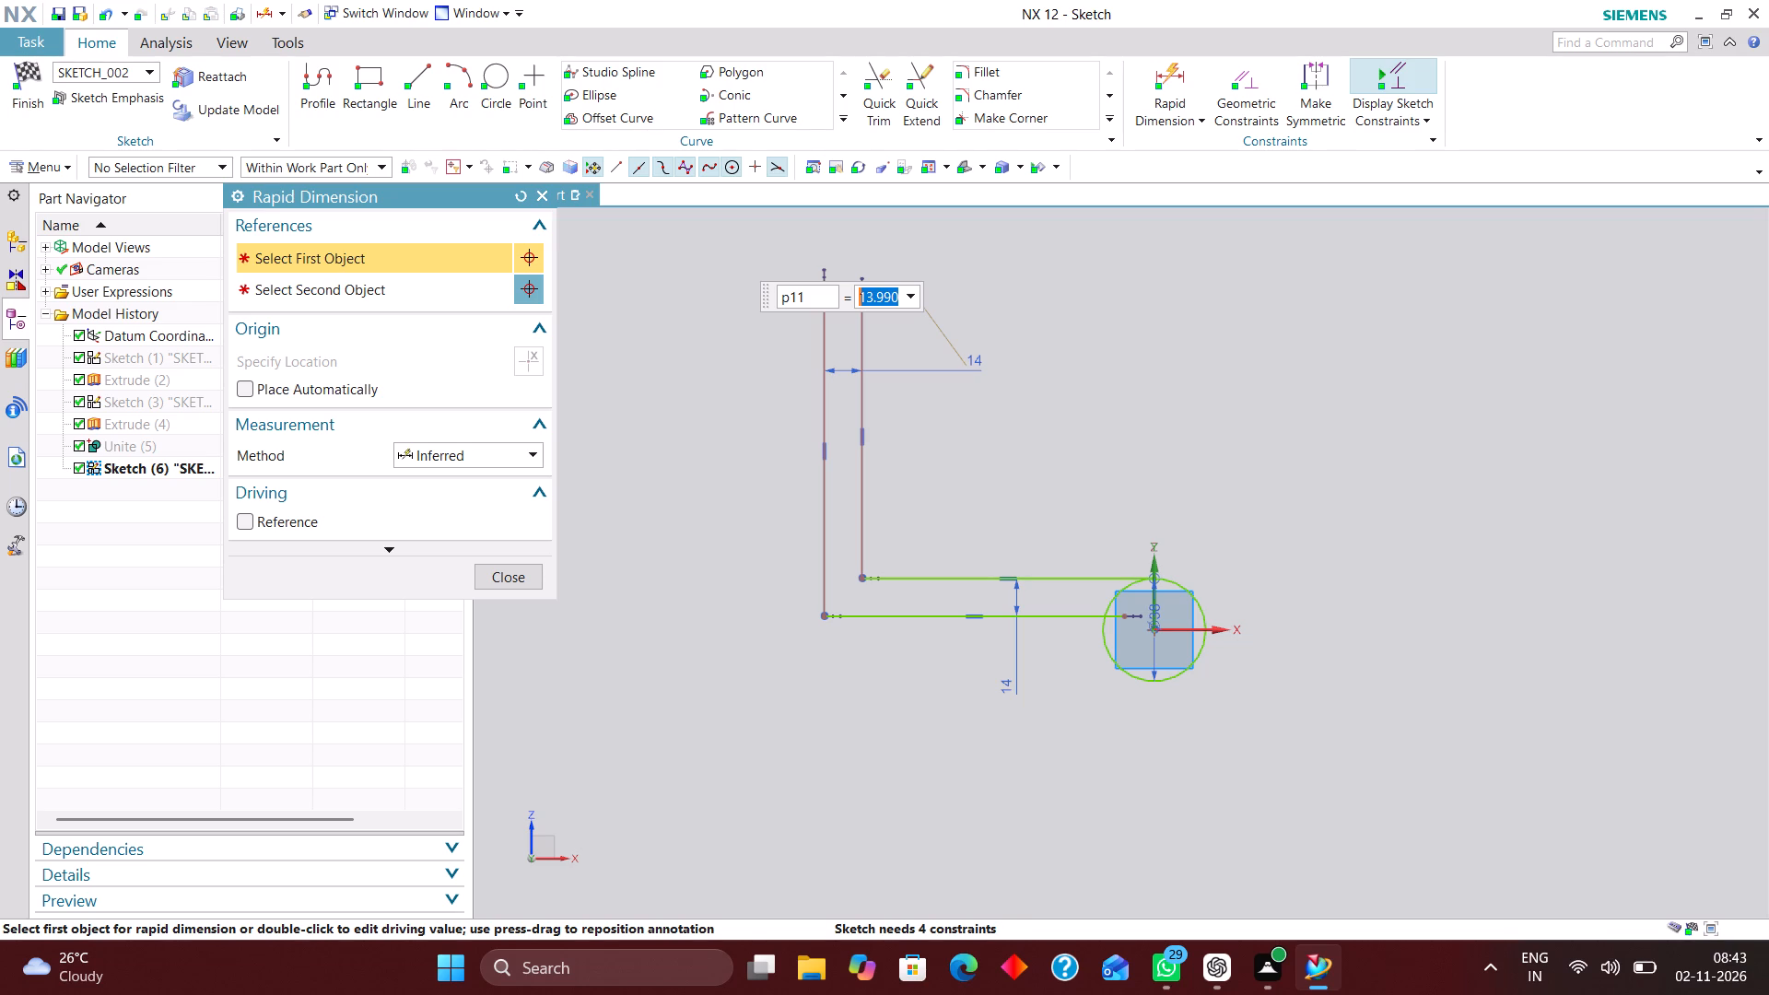
Dimension the horizontal distance from the inner vertical line to the Z axis as 56 mm.
click(860, 512)
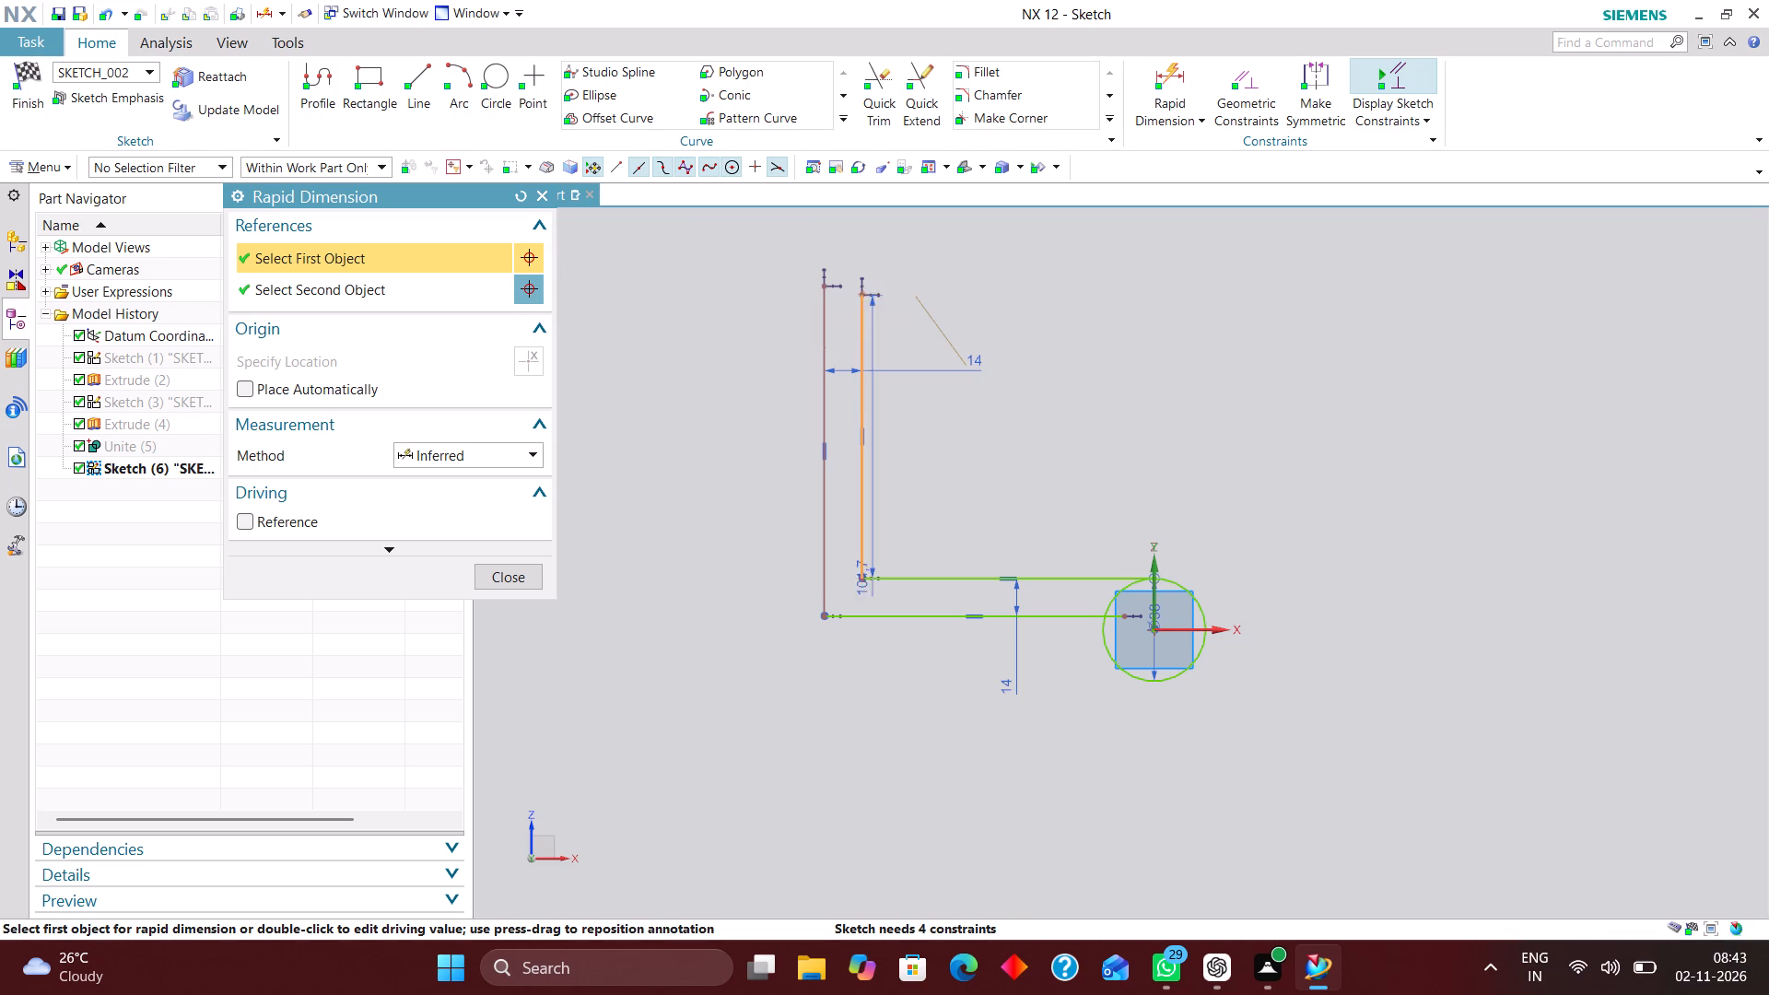
click(1155, 601)
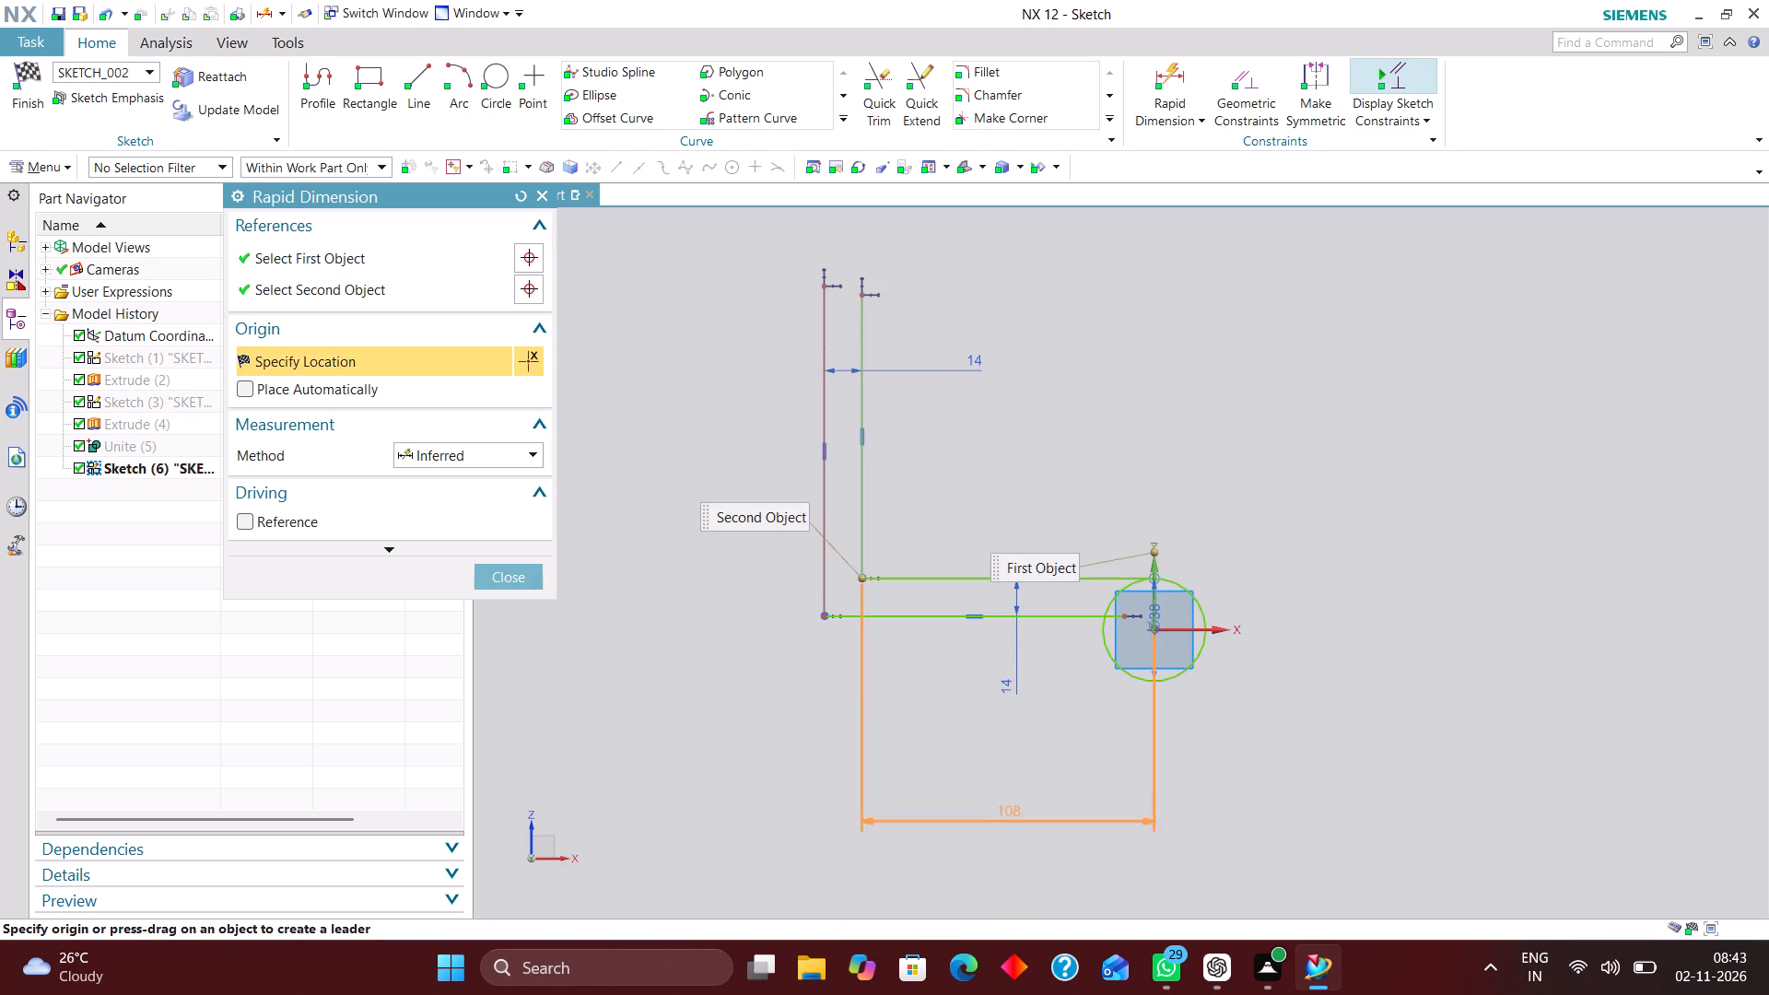
click(1022, 808)
text(56)
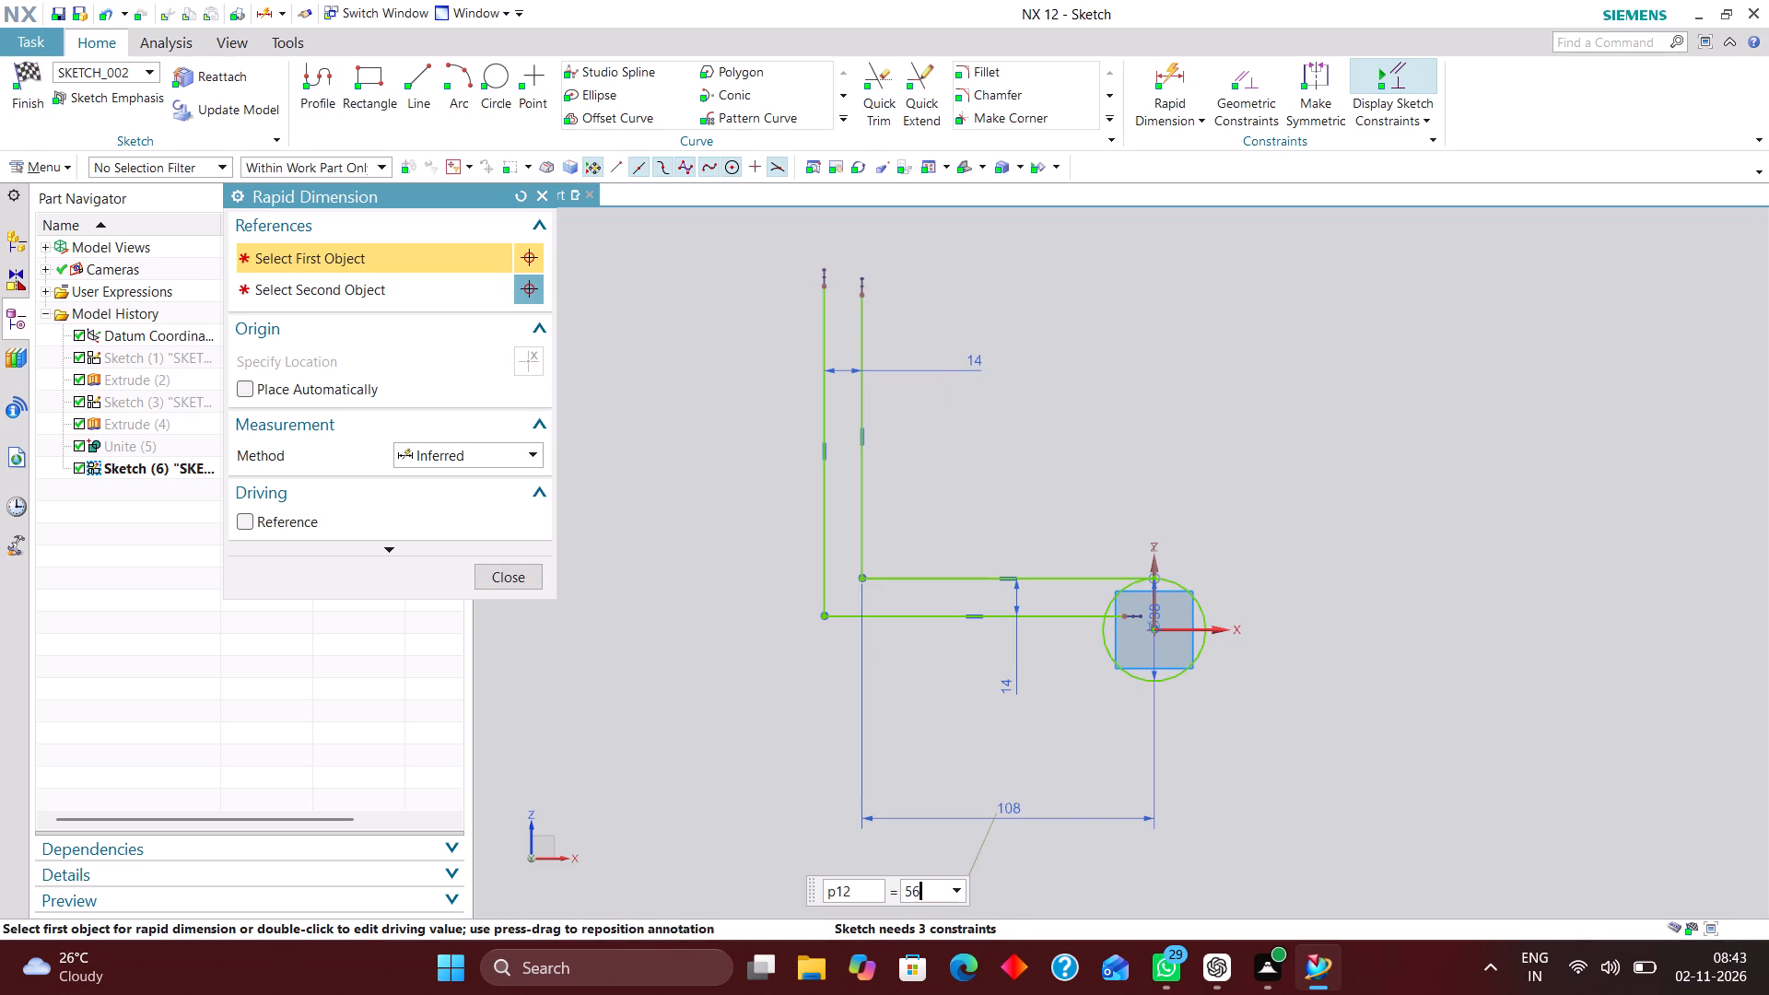
key(Return)
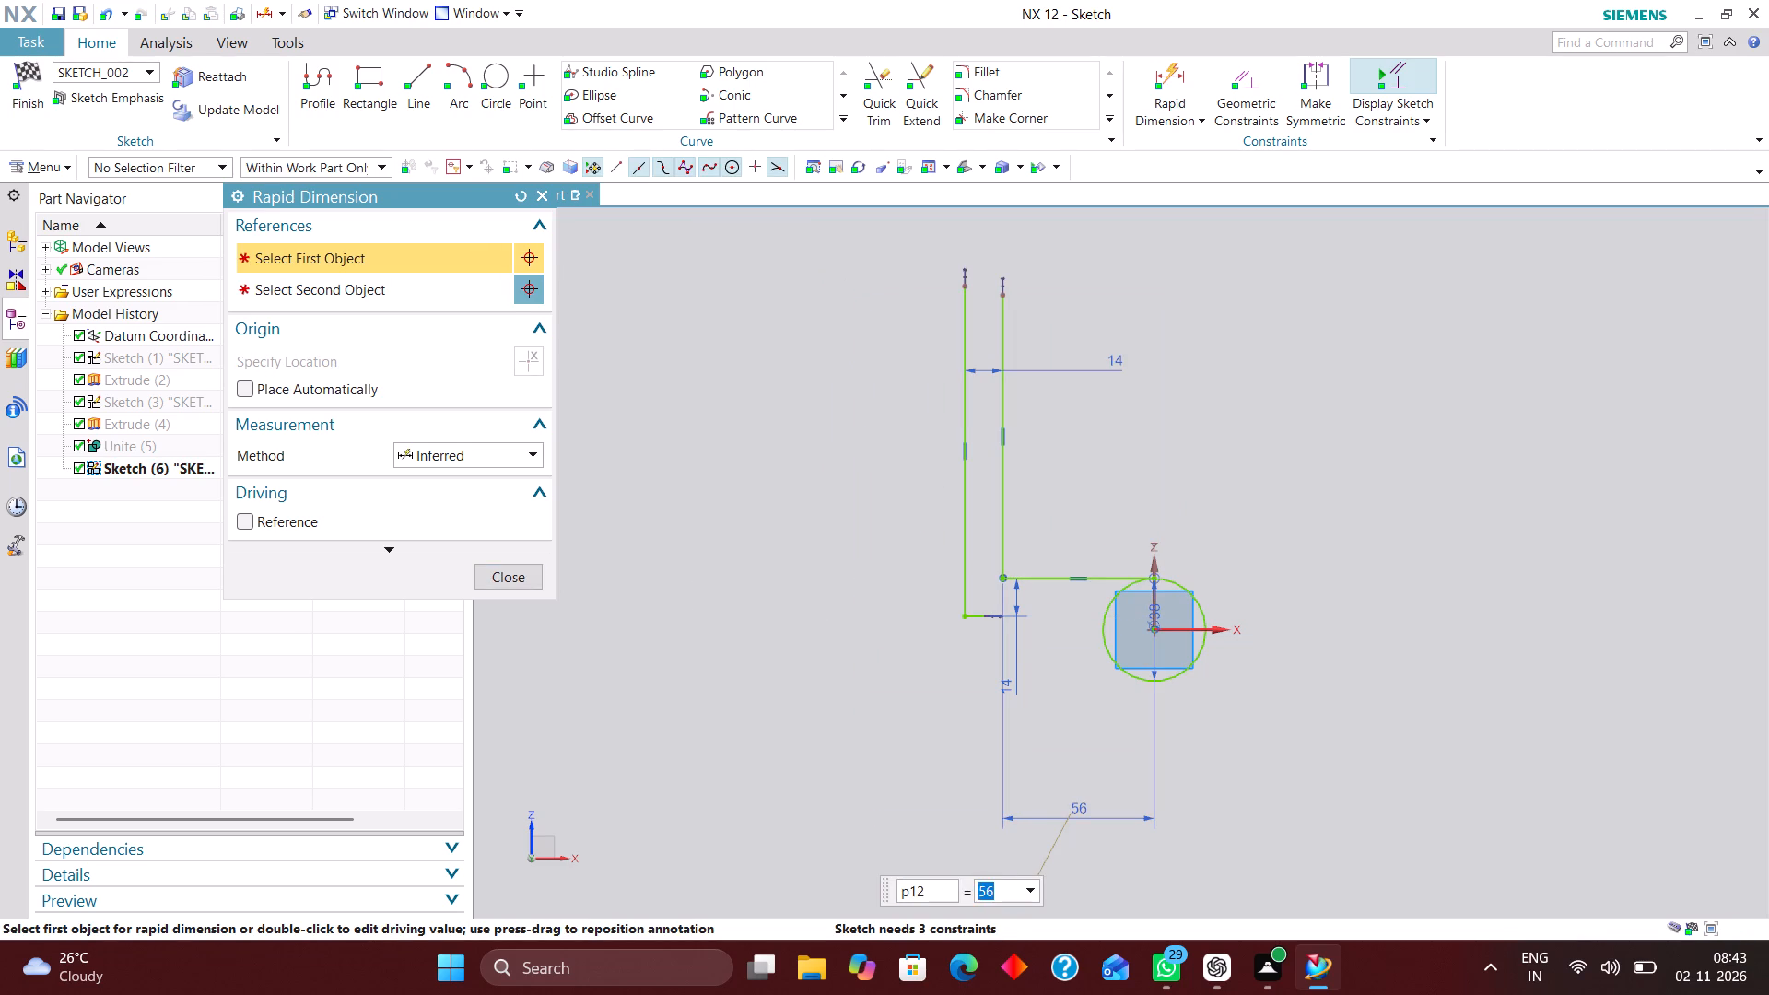
click(493, 578)
Stretch the free end of the lower horizontal line until it reaches inside the 38 mm circle.
scroll(1046, 636, up, 3)
drag(925, 600, 1207, 606)
scroll(941, 565, down, 3)
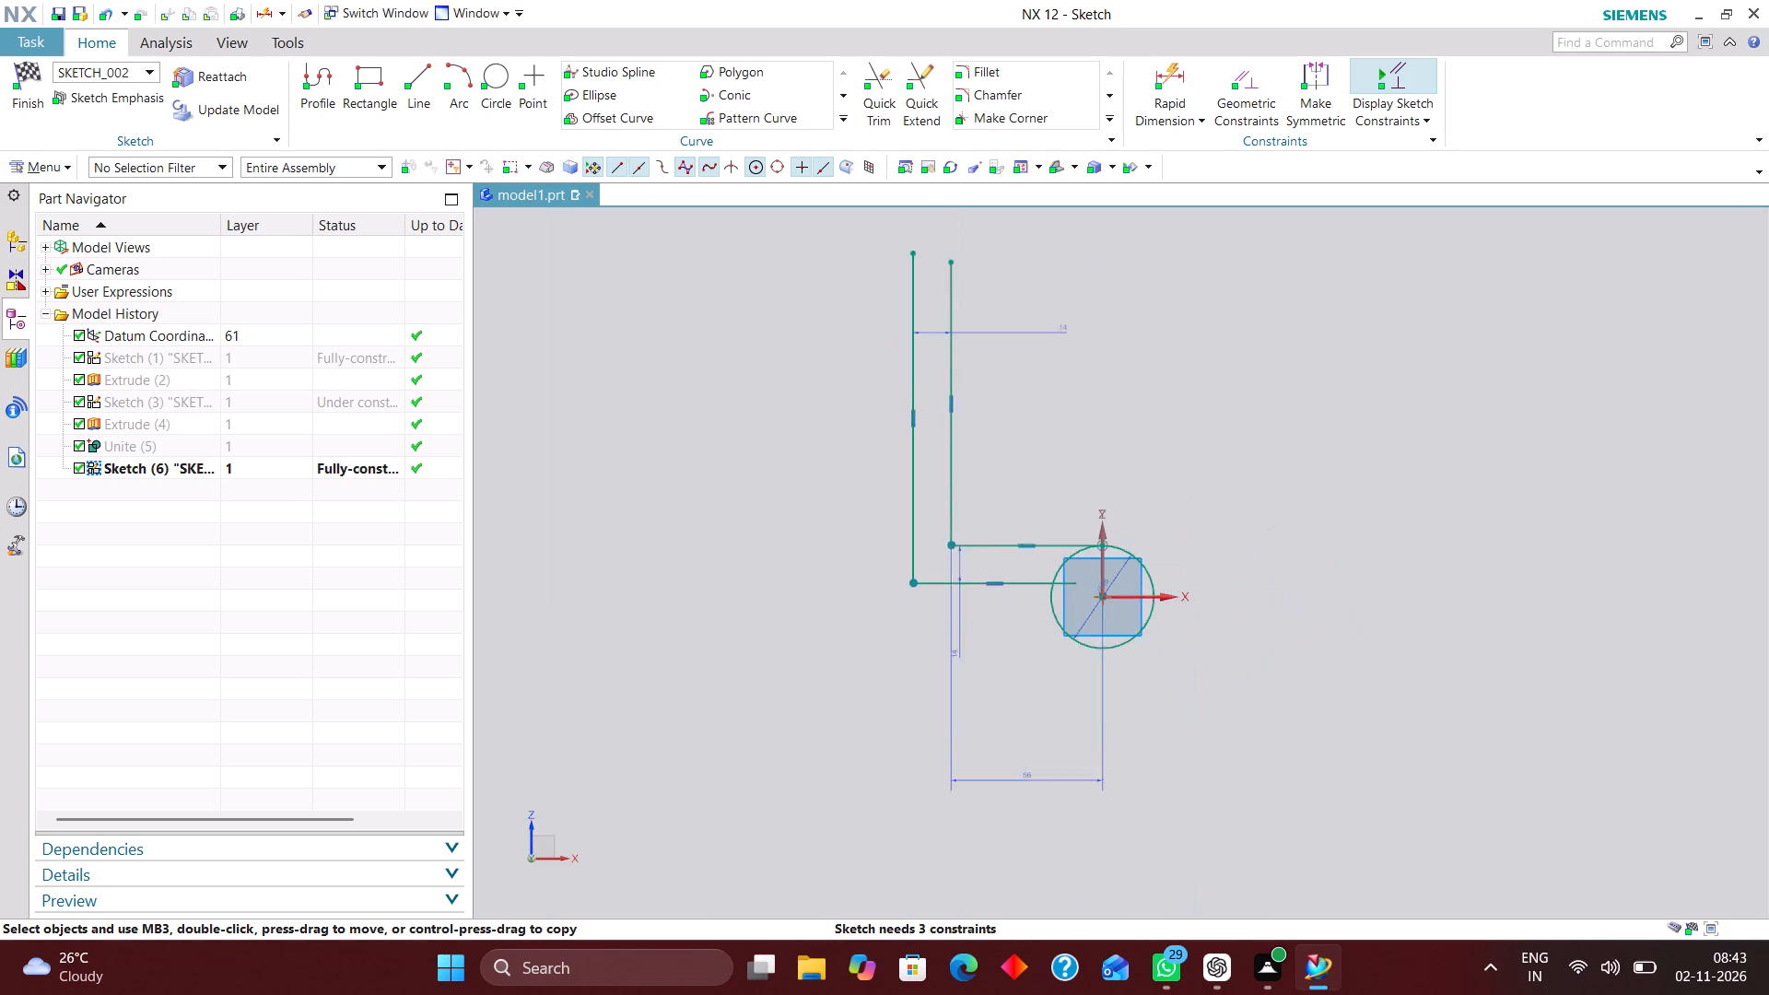
Trim the line's overhang inside the circle and the circle's outer portion, leaving only the arc between the two horizontal lines.
scroll(940, 568, down, 1)
scroll(994, 465, up, 3)
scroll(1173, 432, down, 1)
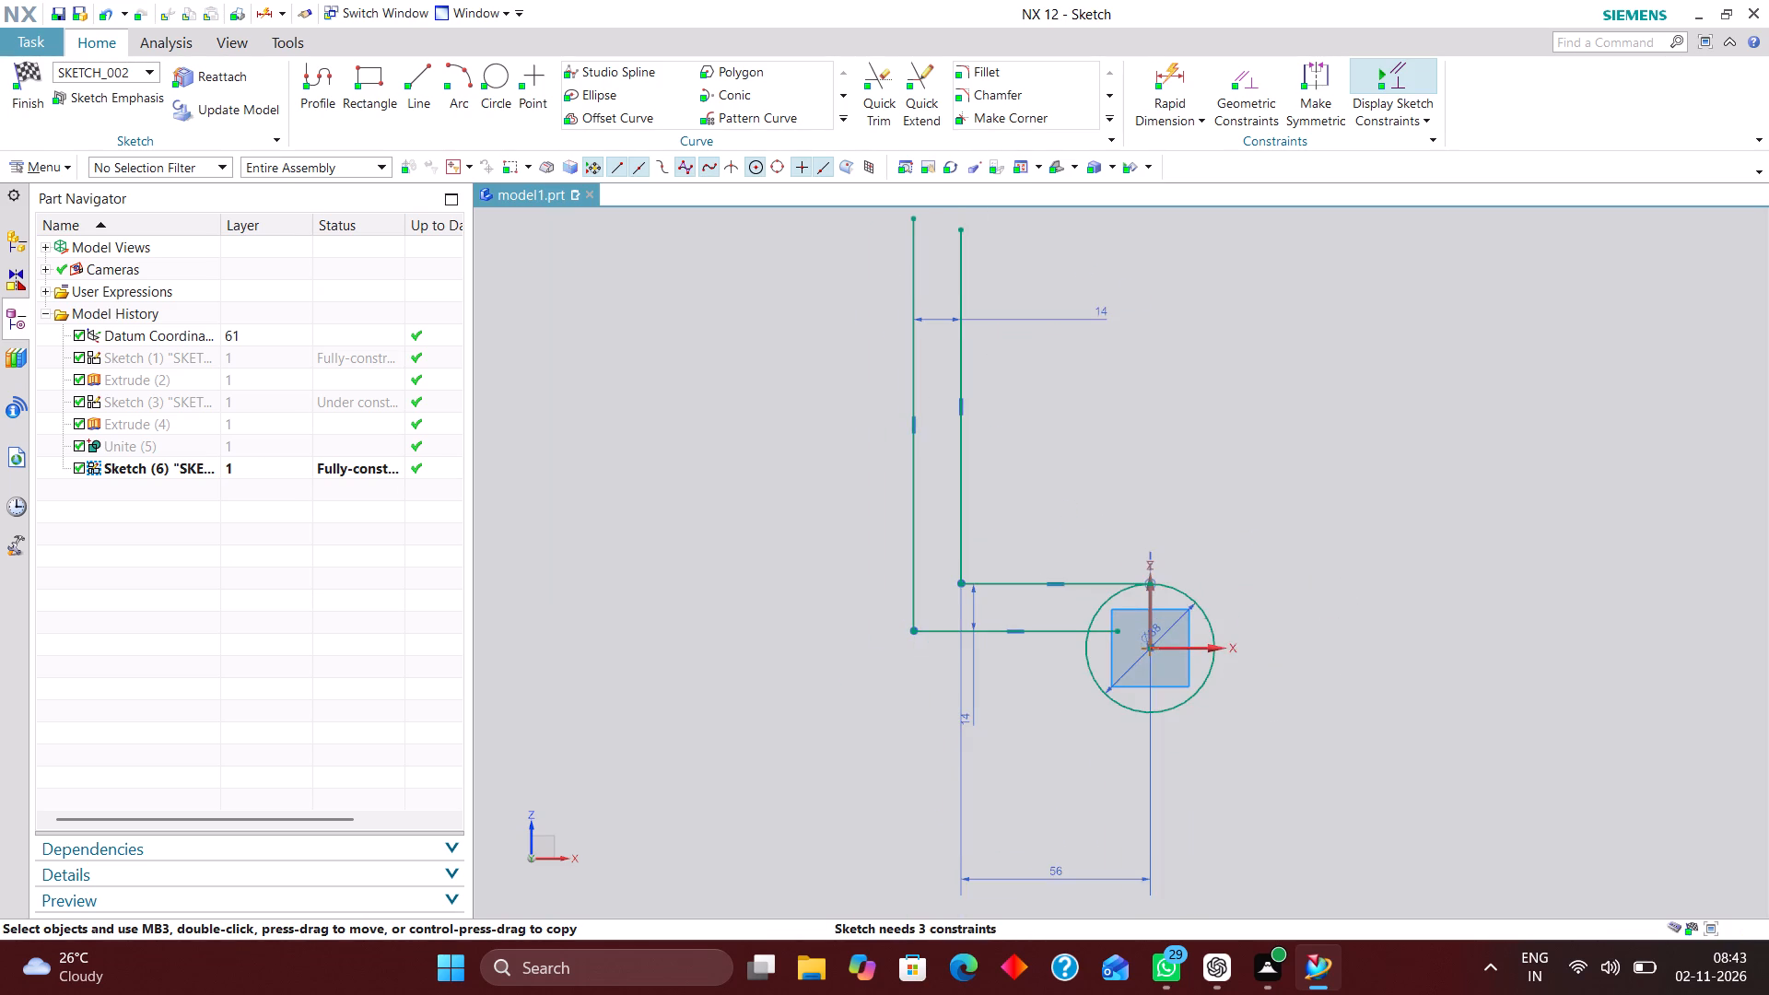
click(883, 81)
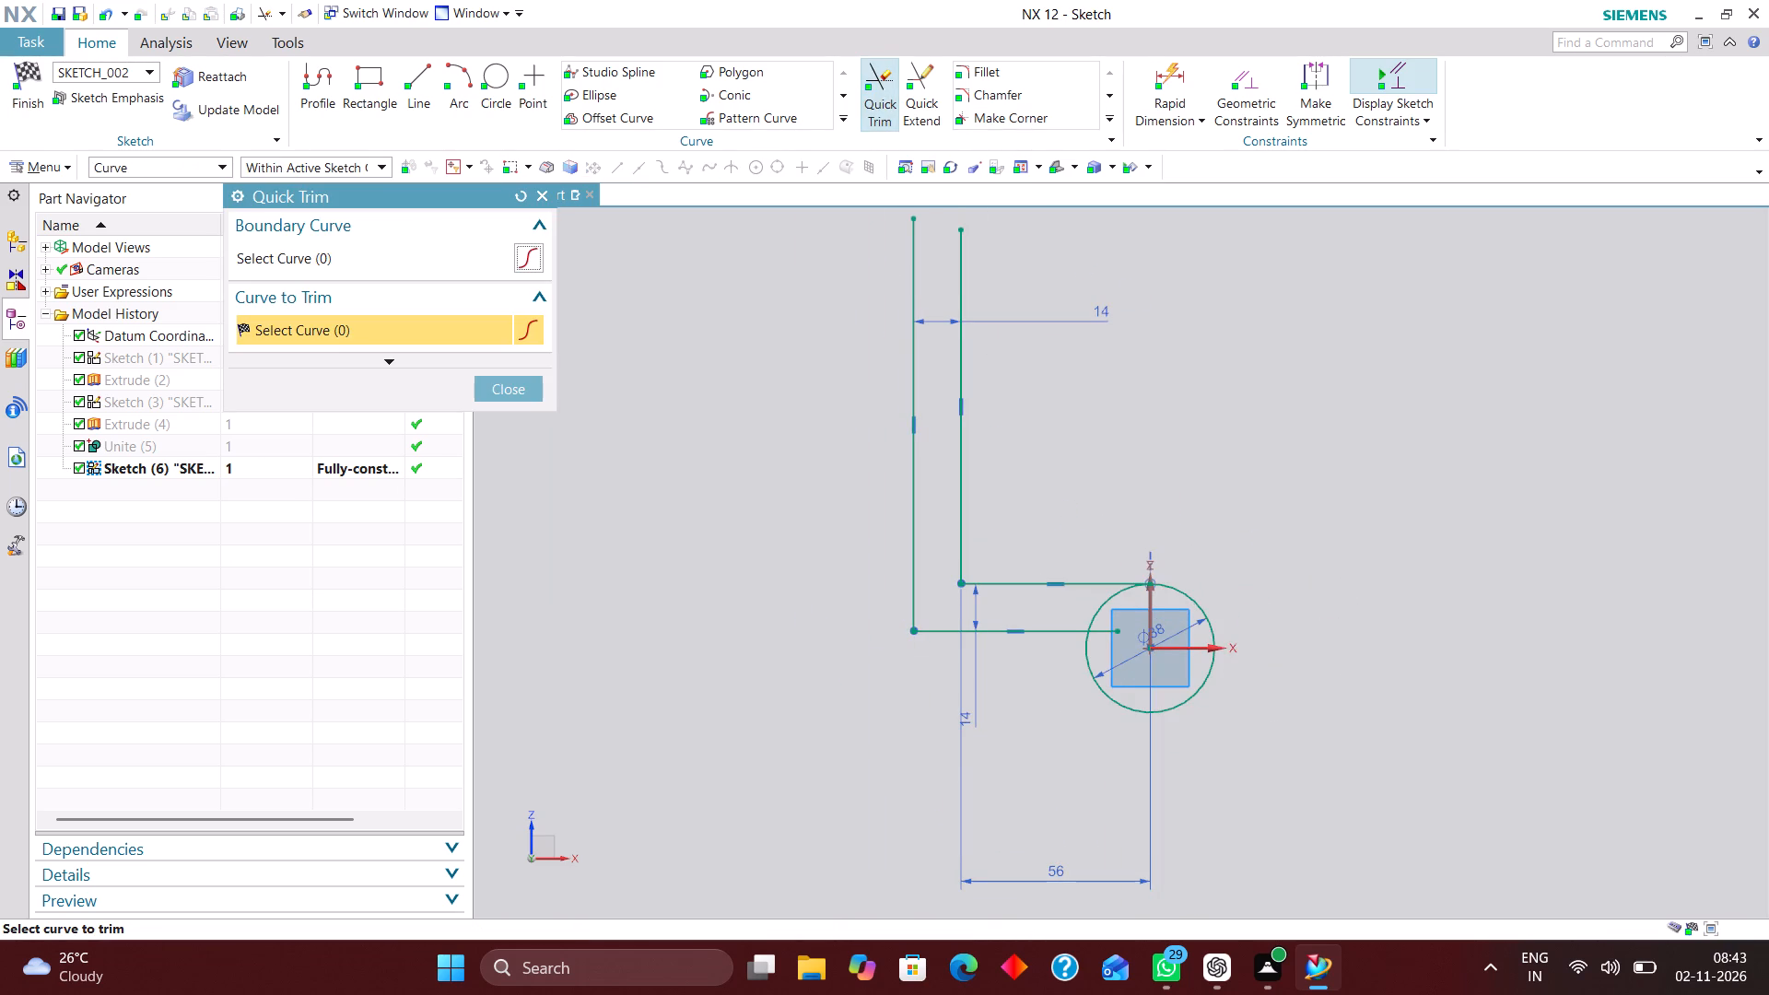
scroll(1109, 651, up, 3)
click(1110, 610)
scroll(1143, 591, down, 2)
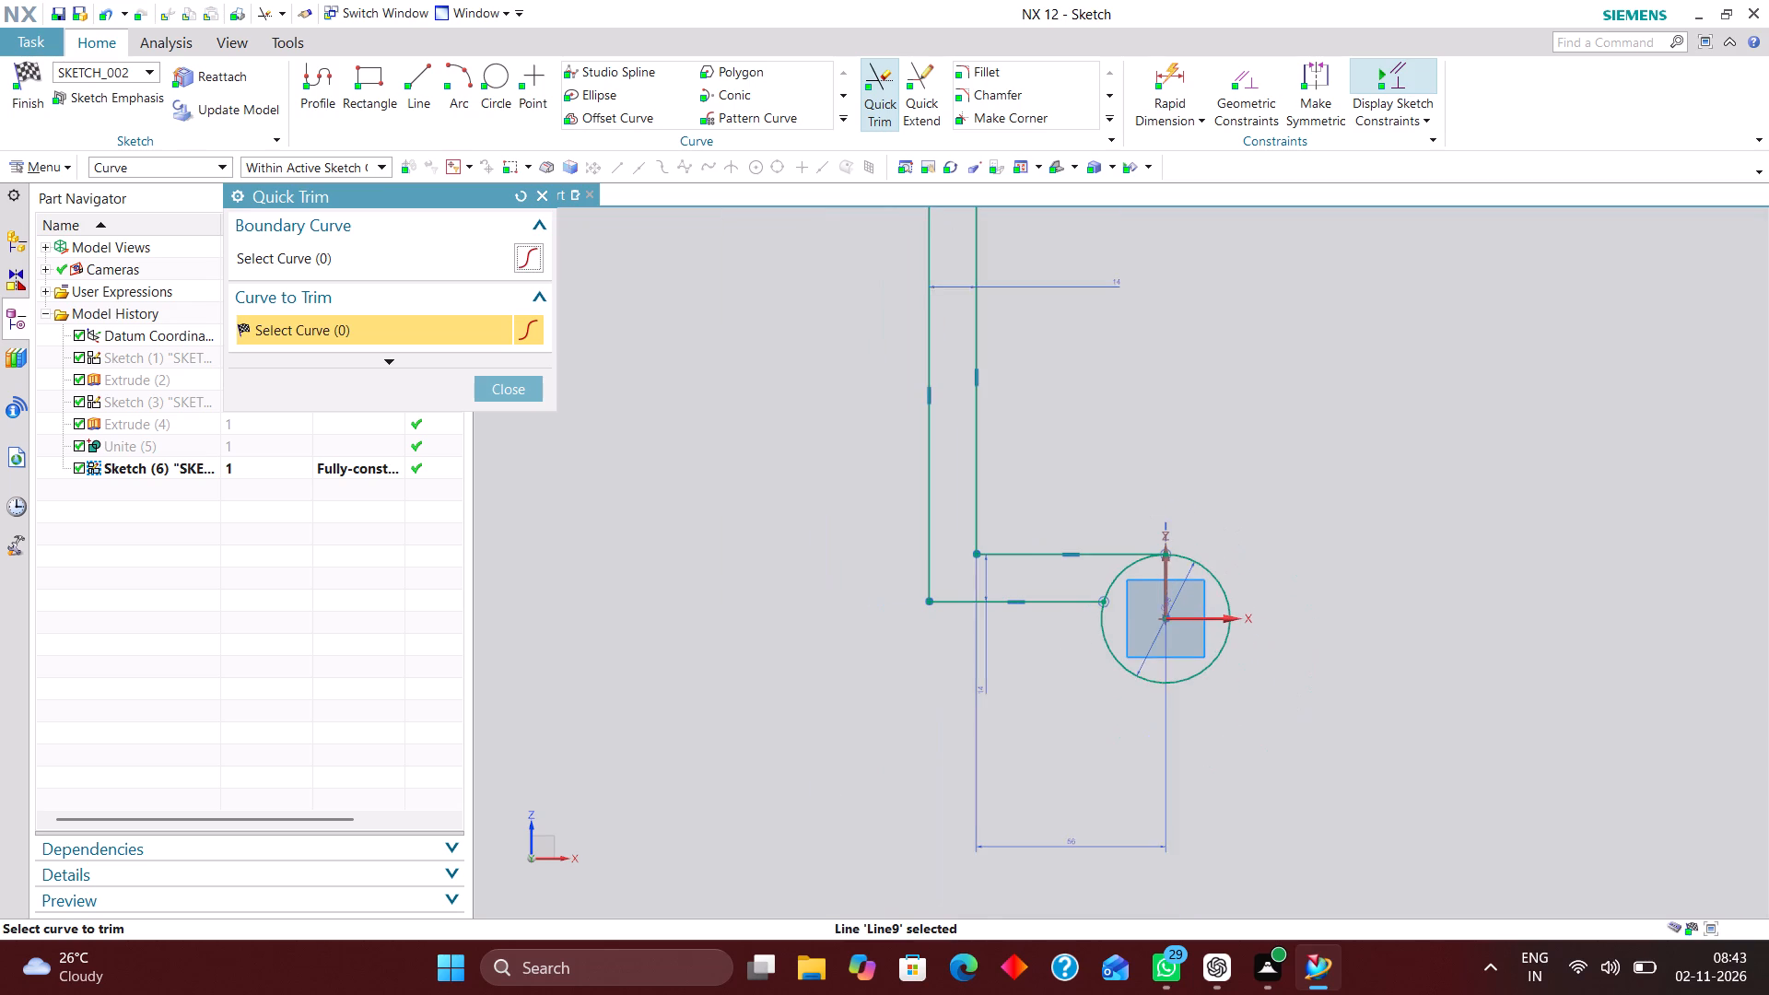
scroll(1140, 591, down, 1)
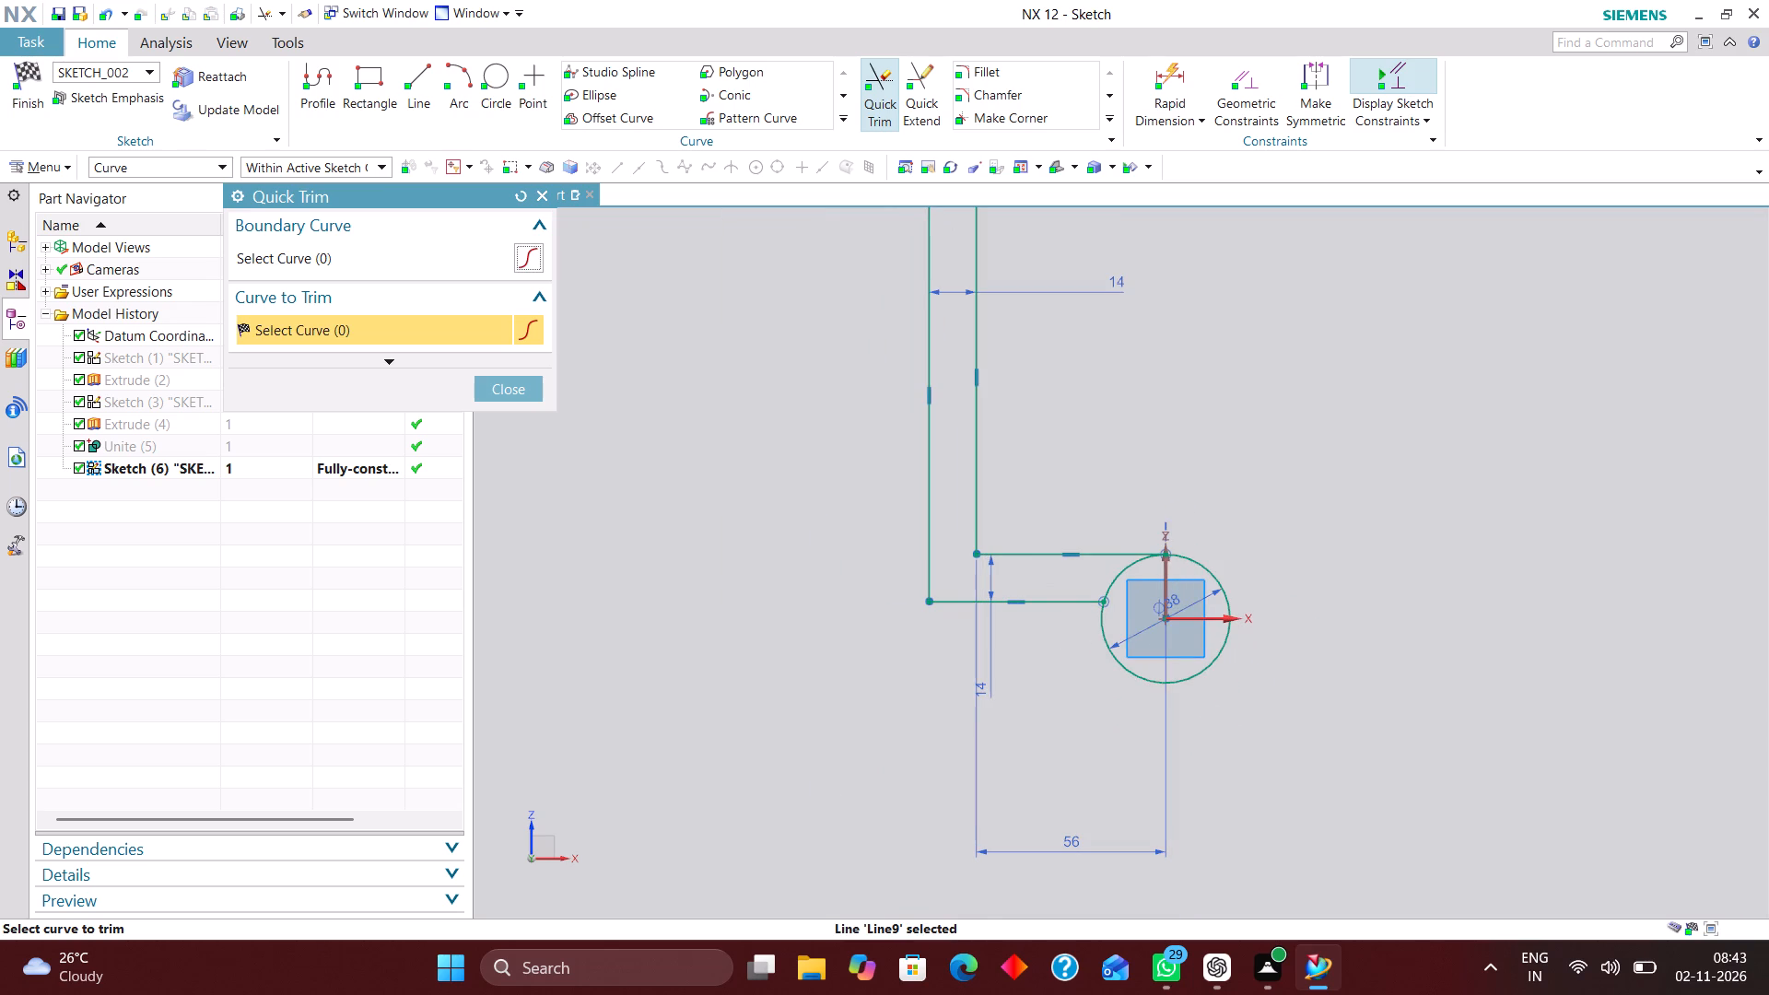
click(1152, 682)
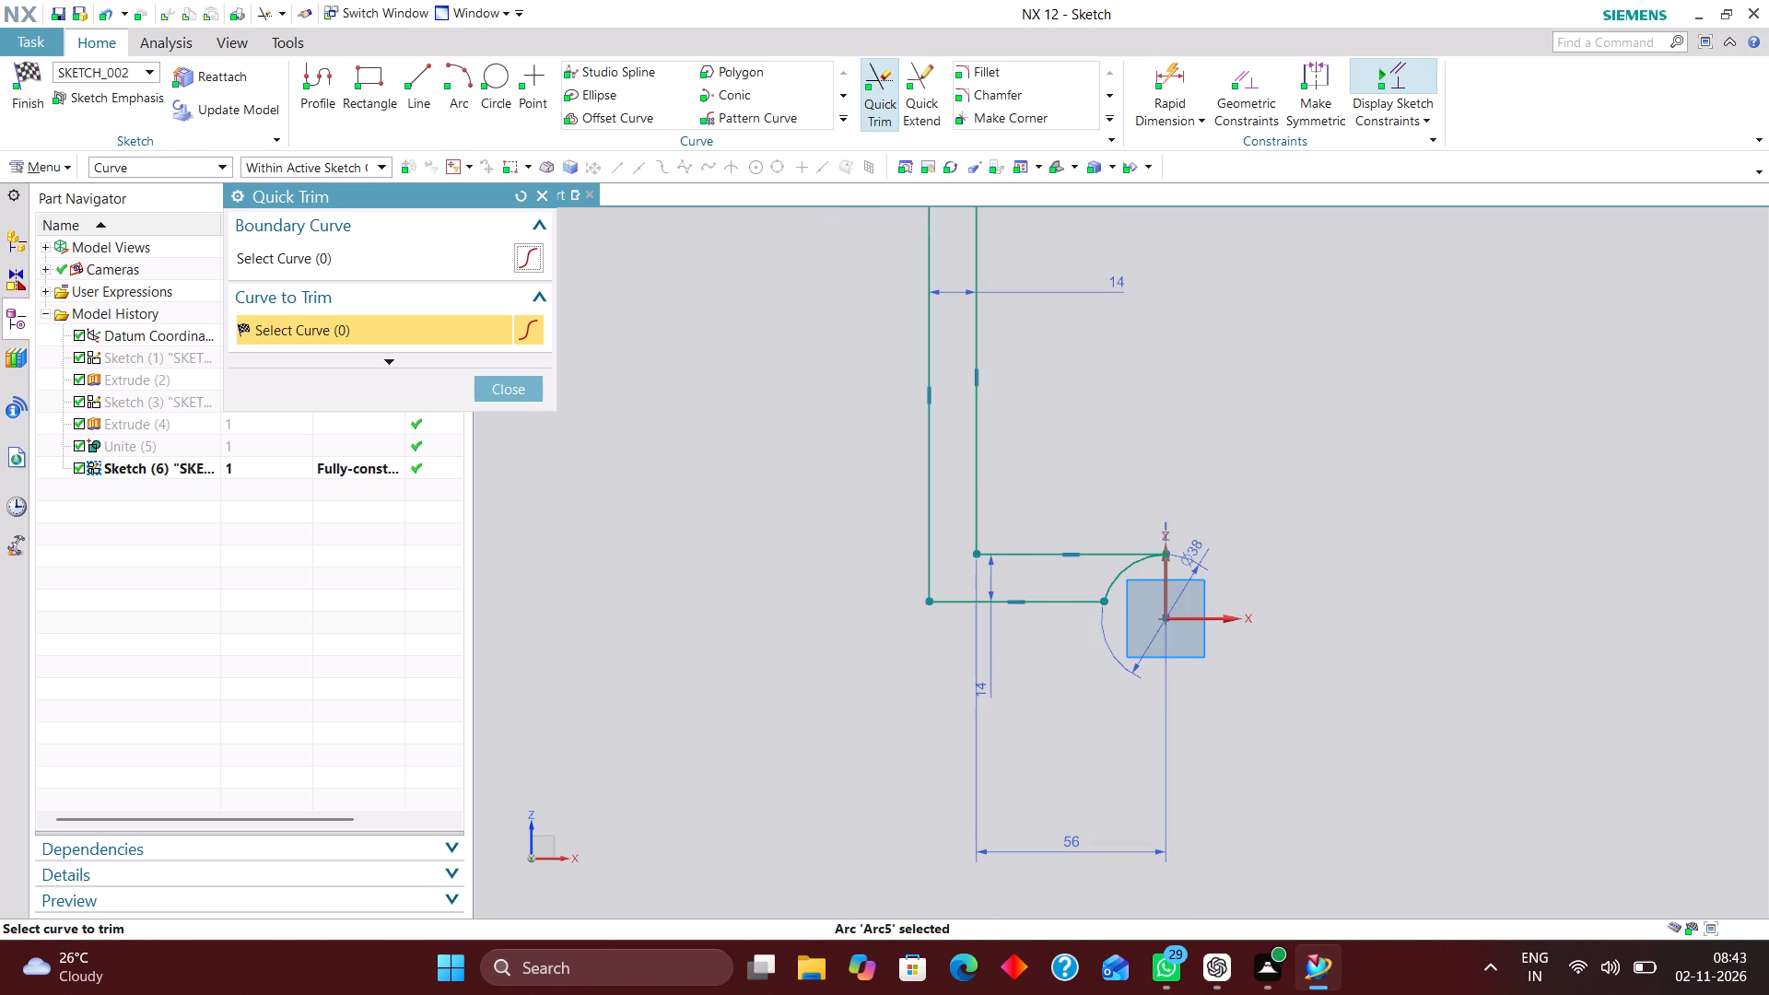
scroll(989, 650, down, 2)
scroll(1027, 564, up, 2)
click(512, 388)
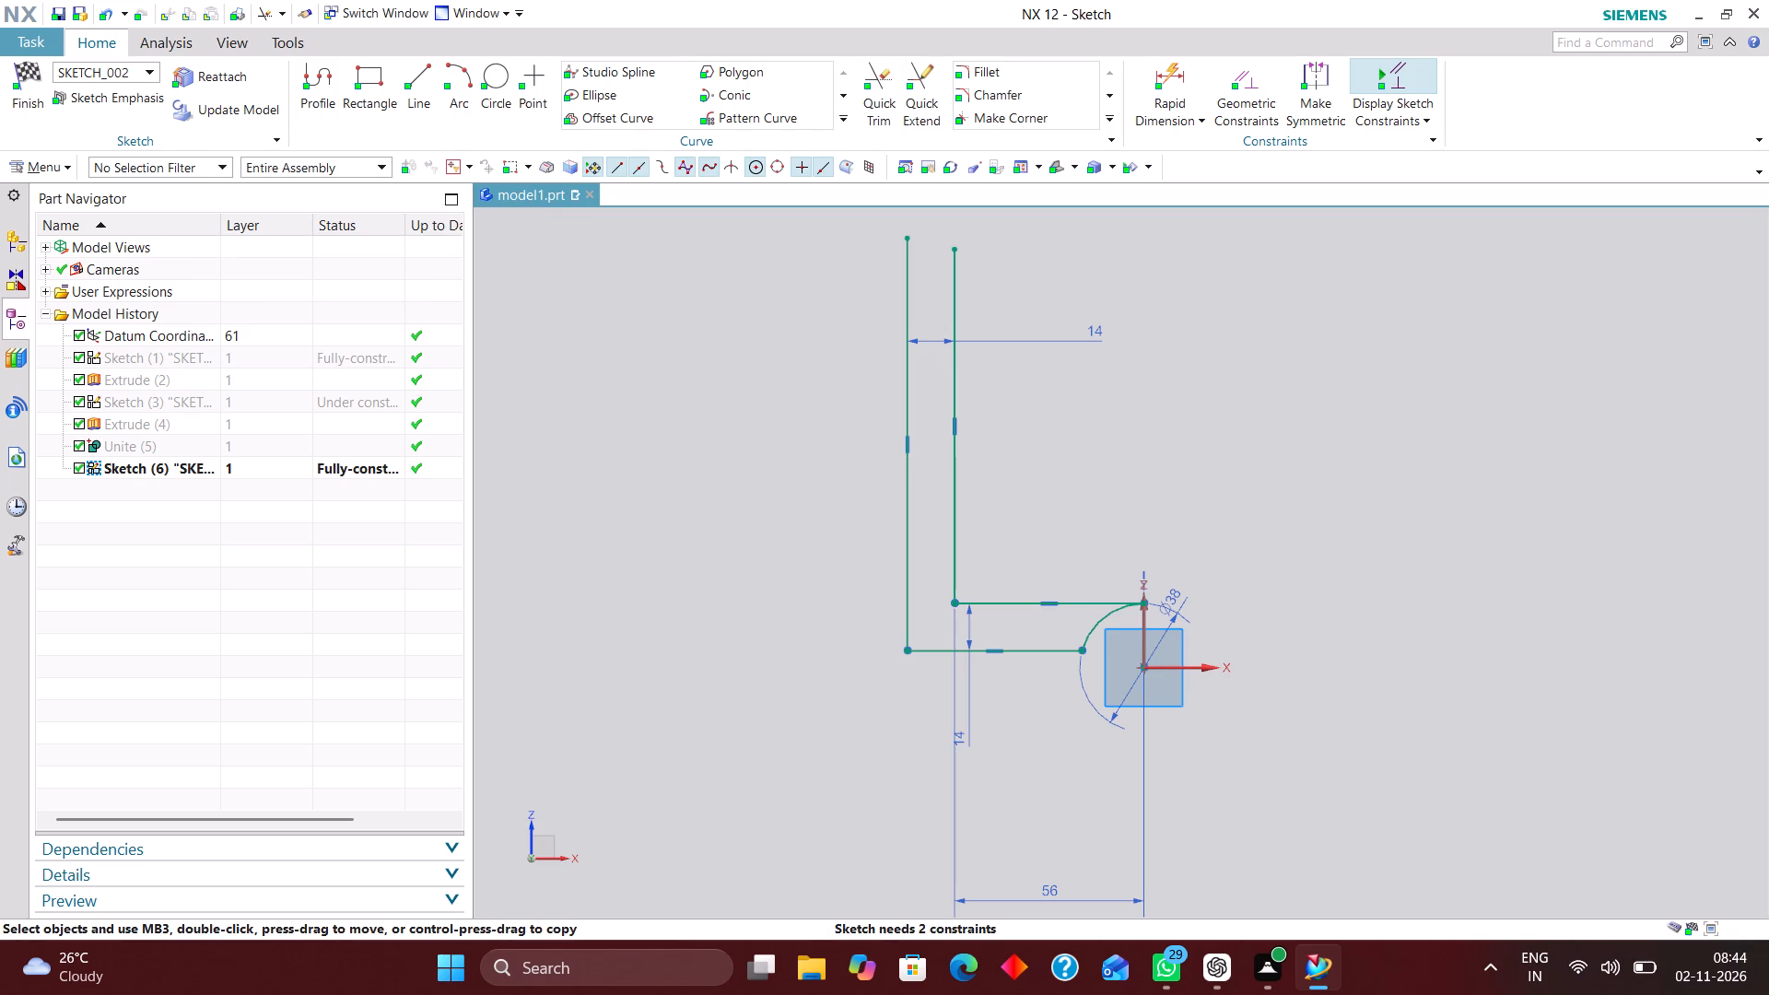
Shorten both vertical lines from their upper ends to roughly the same height.
scroll(898, 619, down, 1)
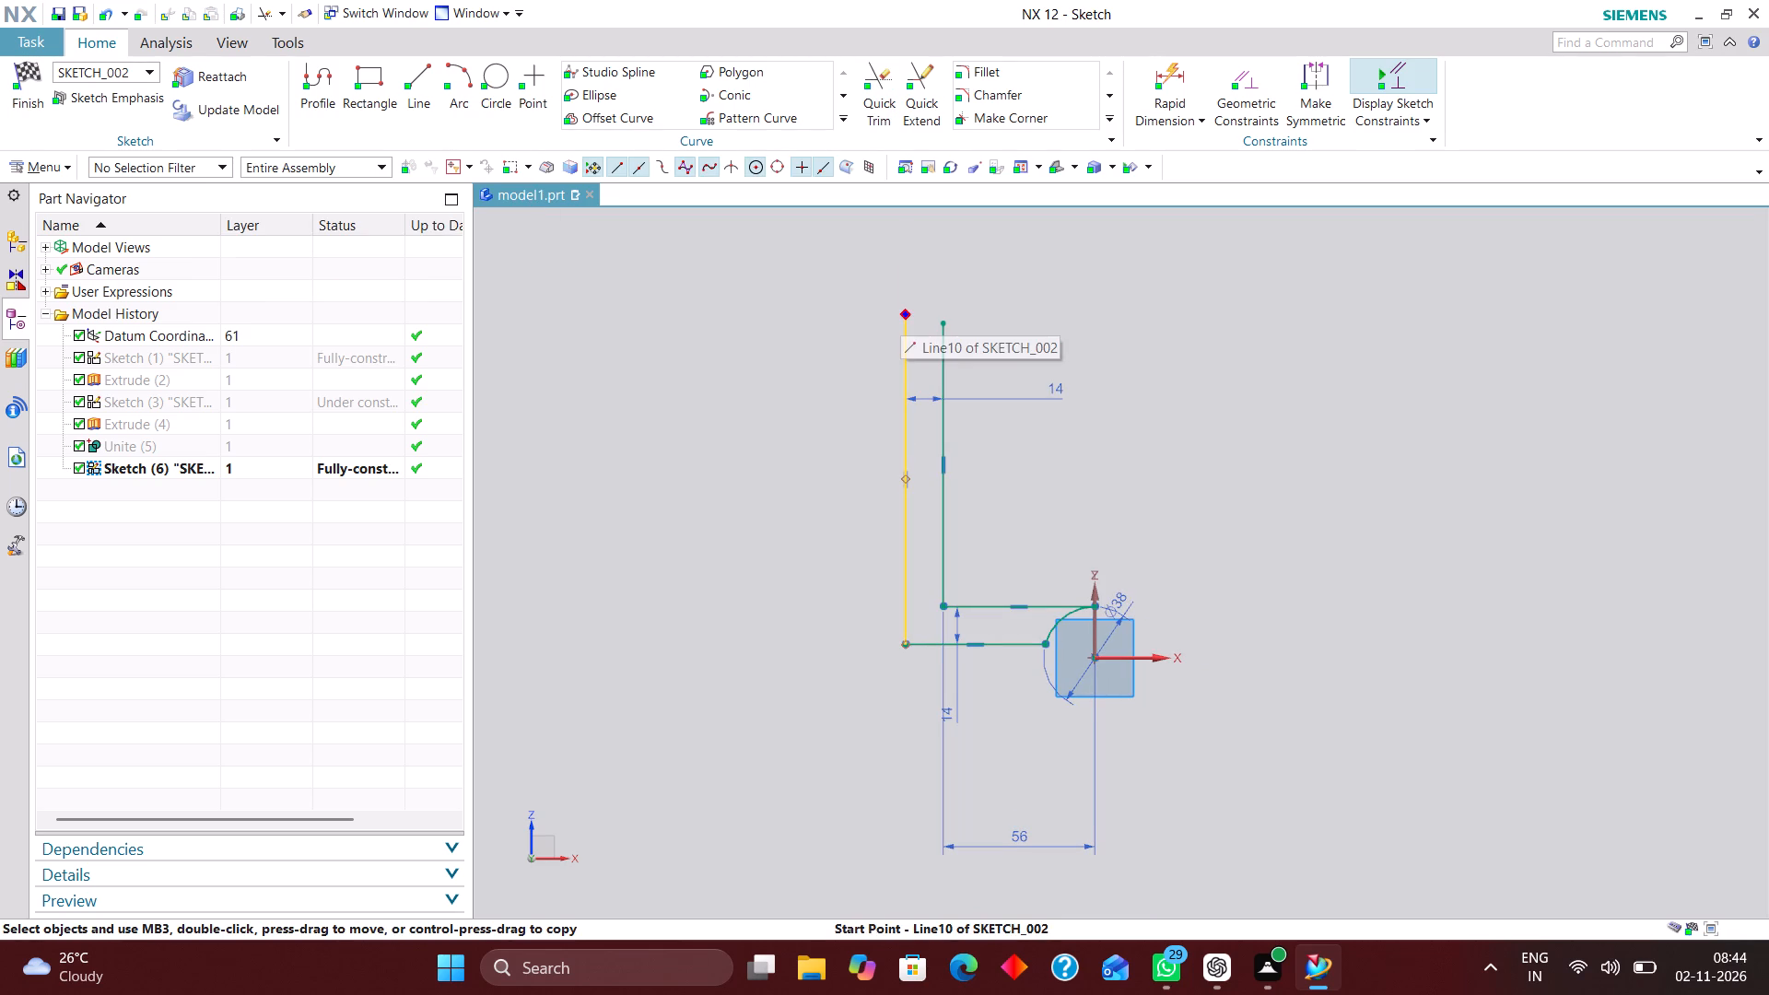
drag(906, 307, 908, 446)
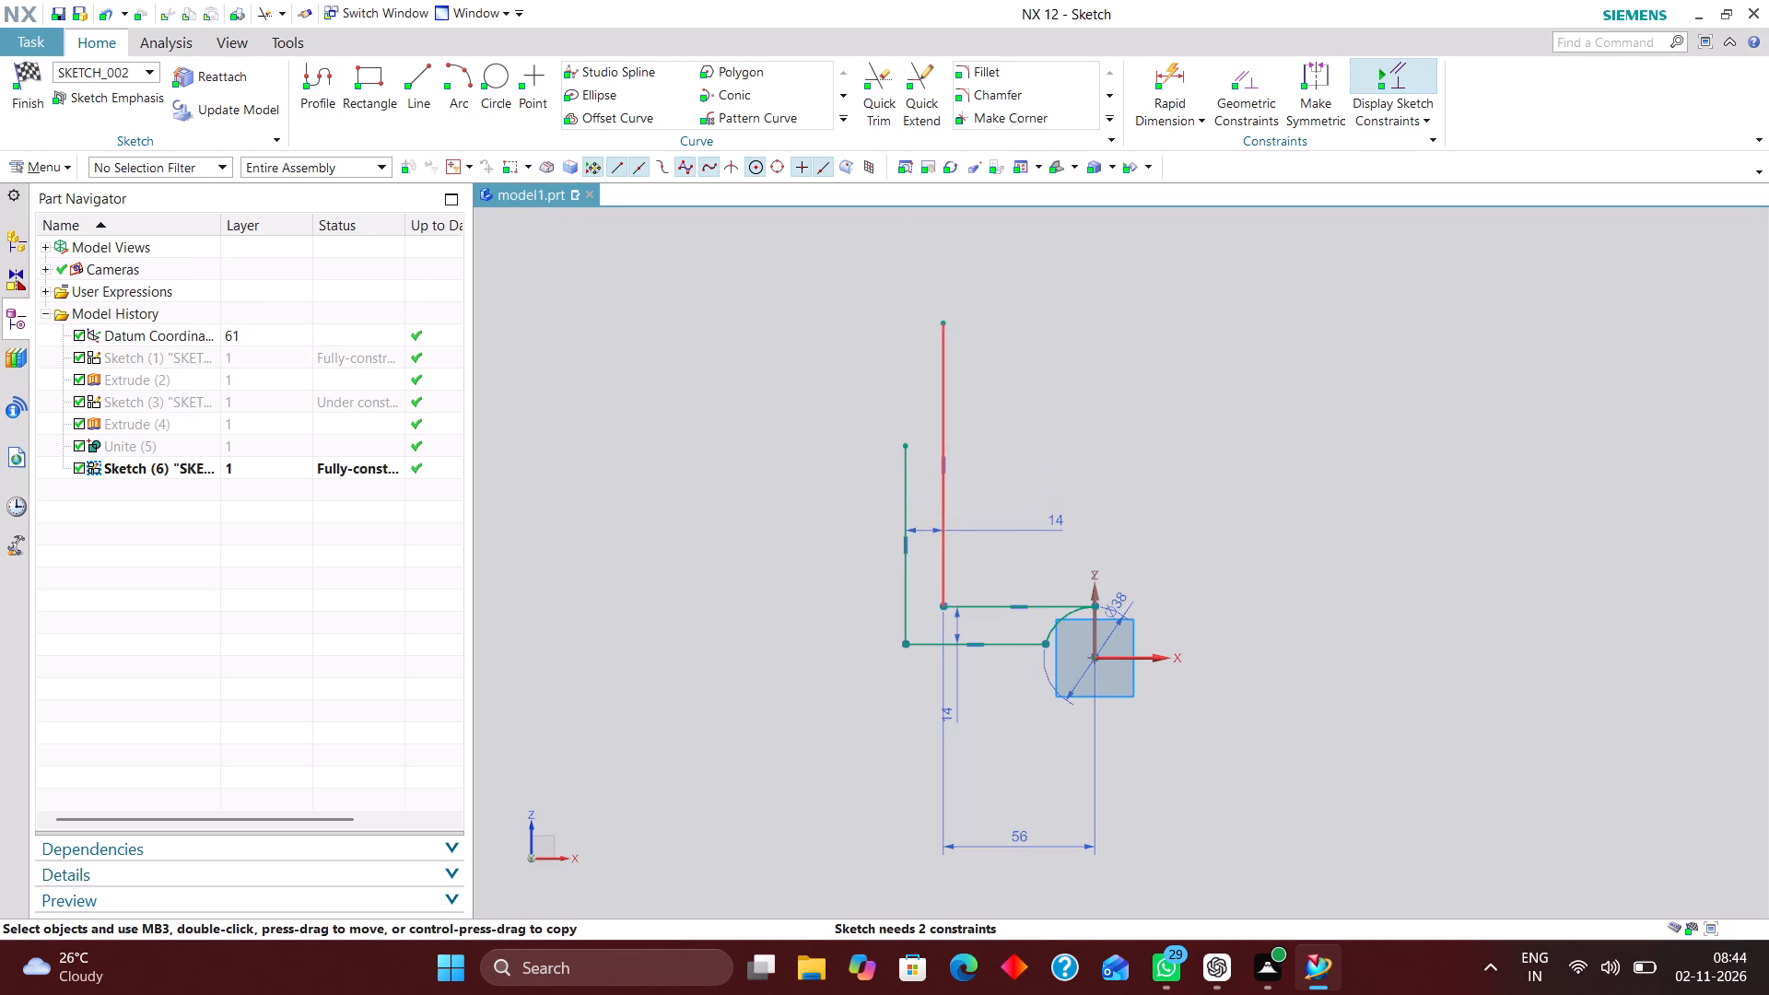
drag(941, 321, 946, 440)
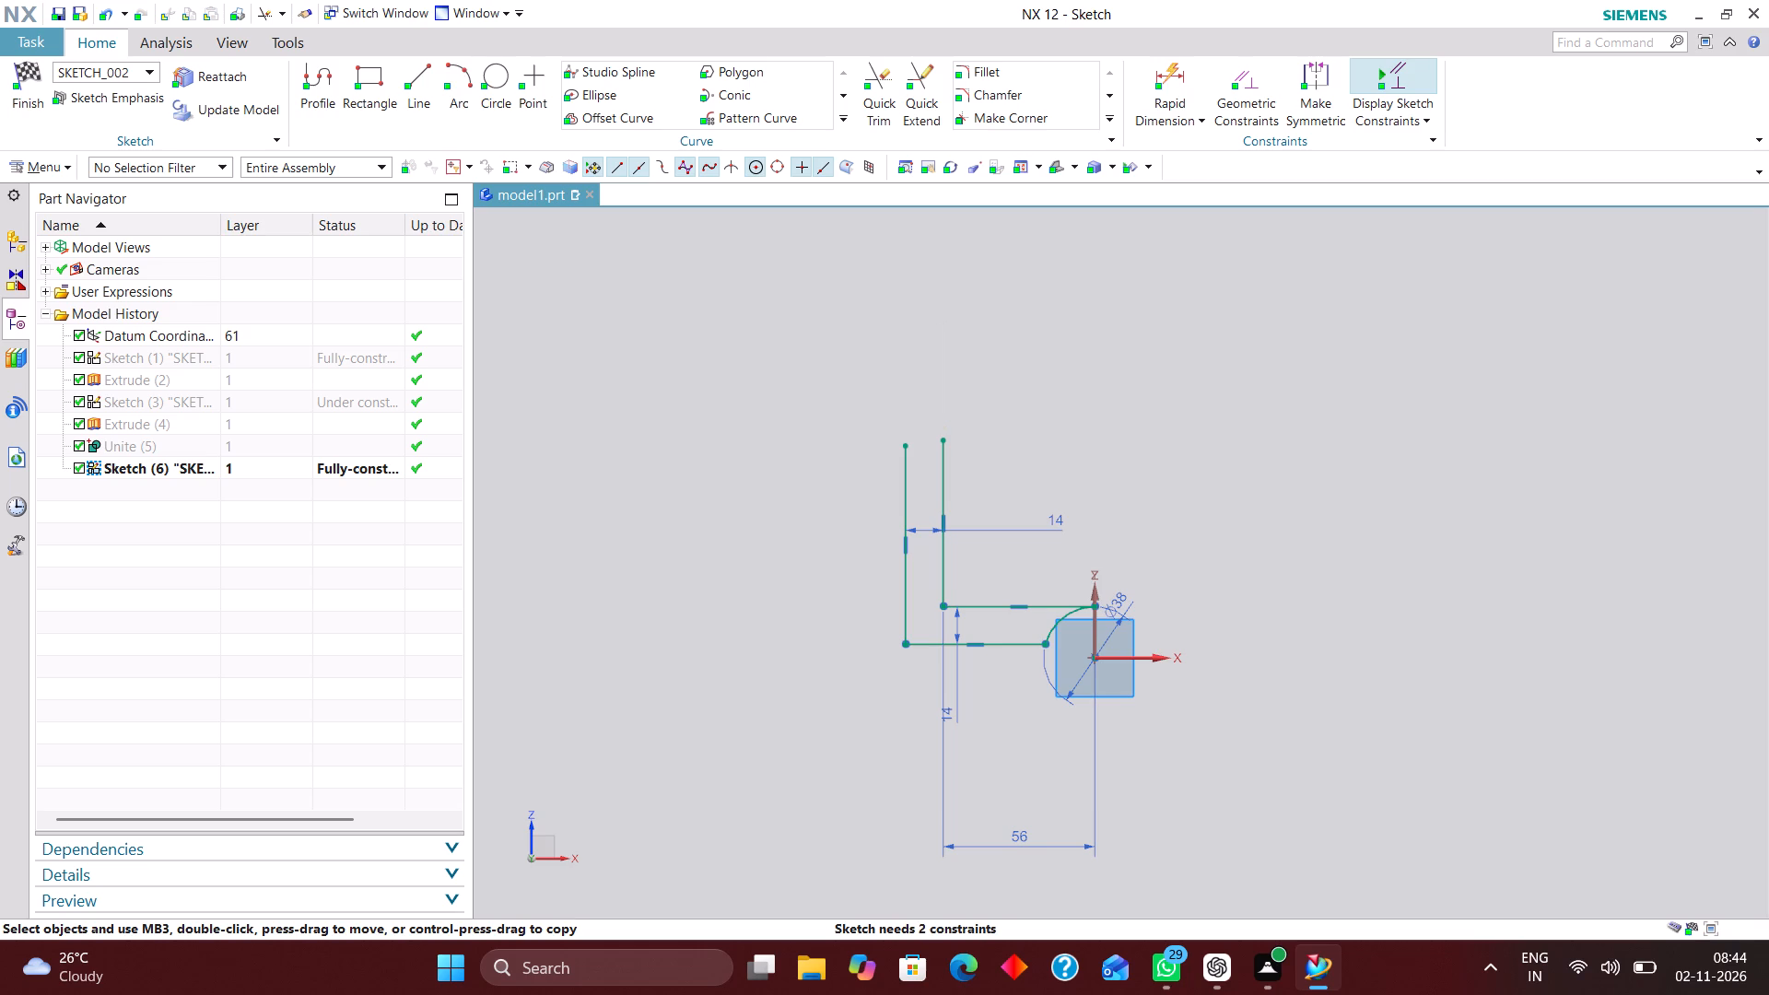
Close the profile's top with a horizontal line about 51 mm long from the outer vertical line, trimming both overhangs at the inner line.
click(411, 78)
click(903, 444)
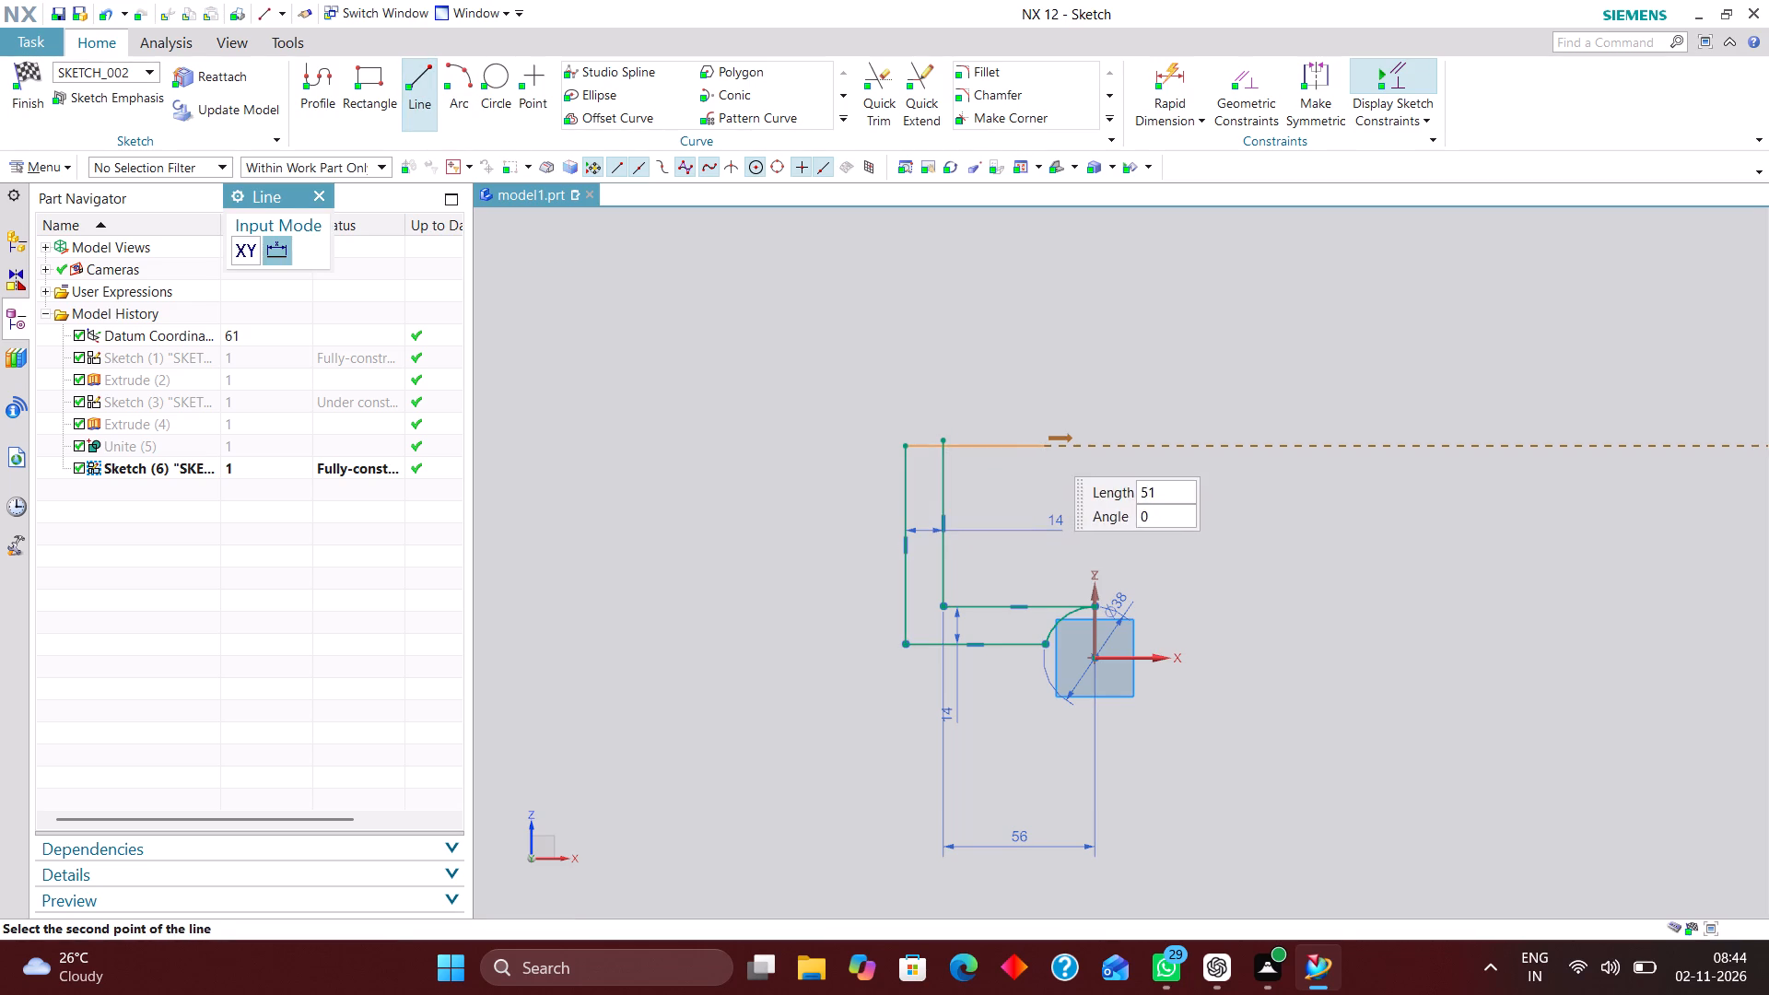
click(1044, 446)
click(873, 82)
scroll(950, 437, up, 3)
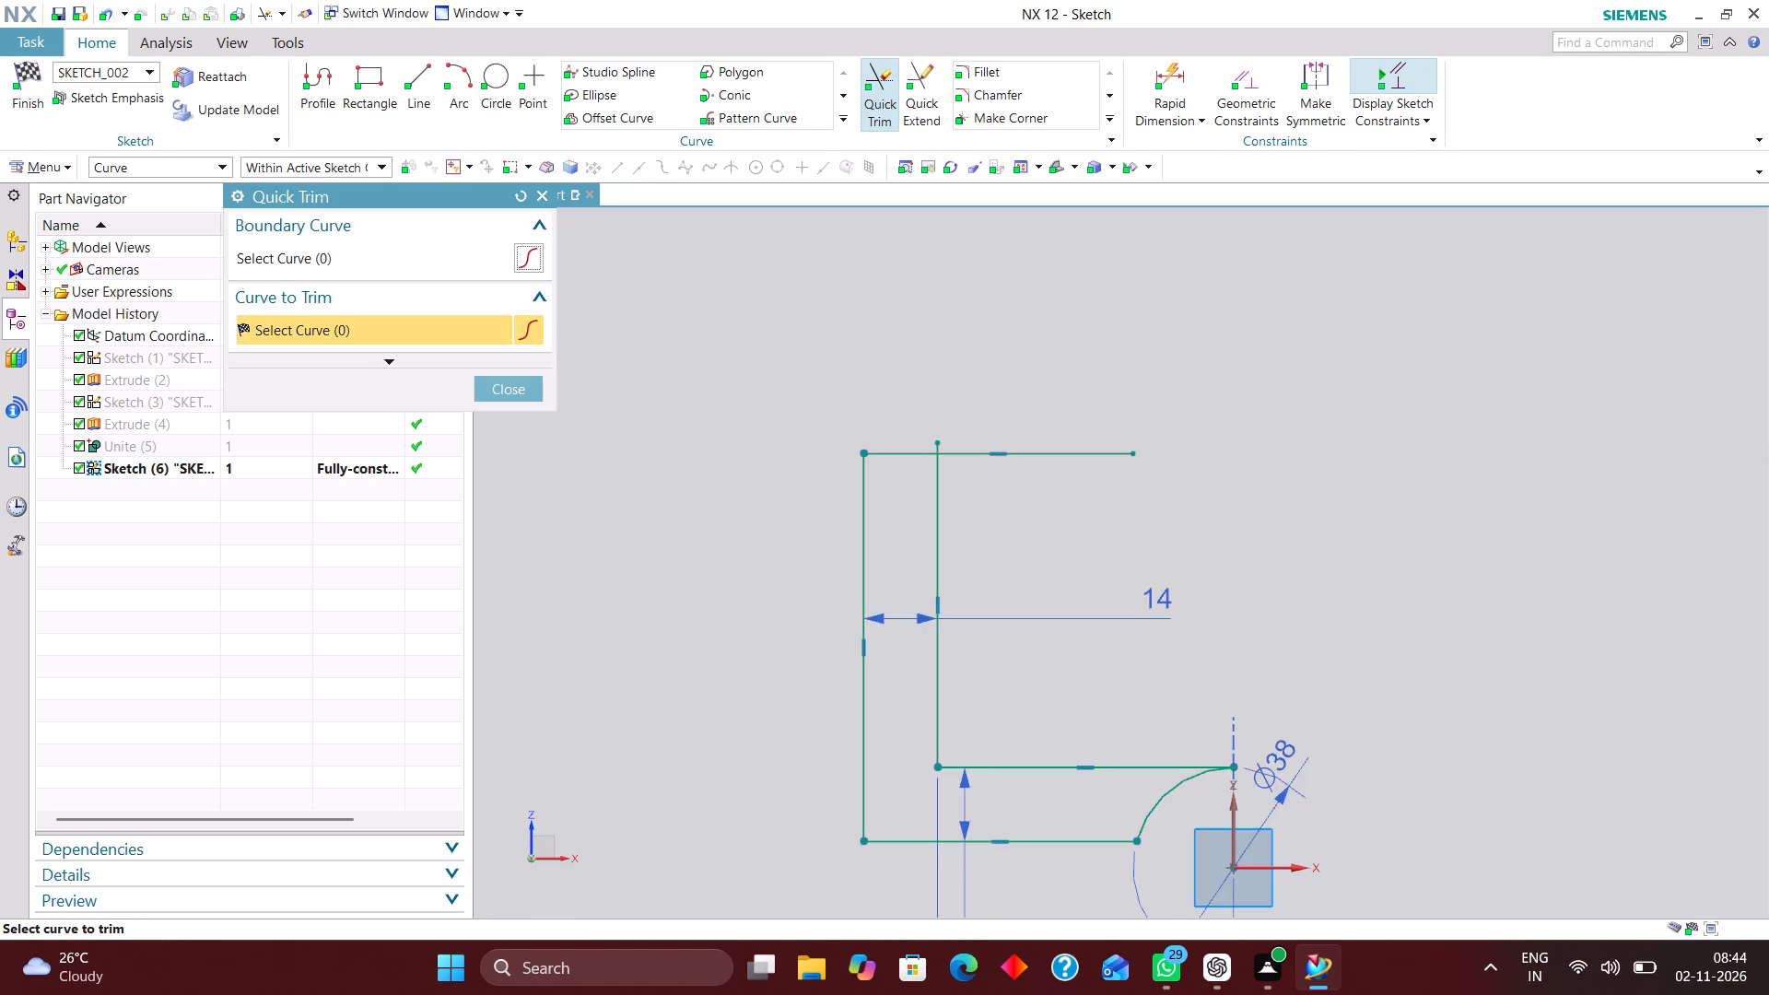
click(937, 437)
click(1042, 453)
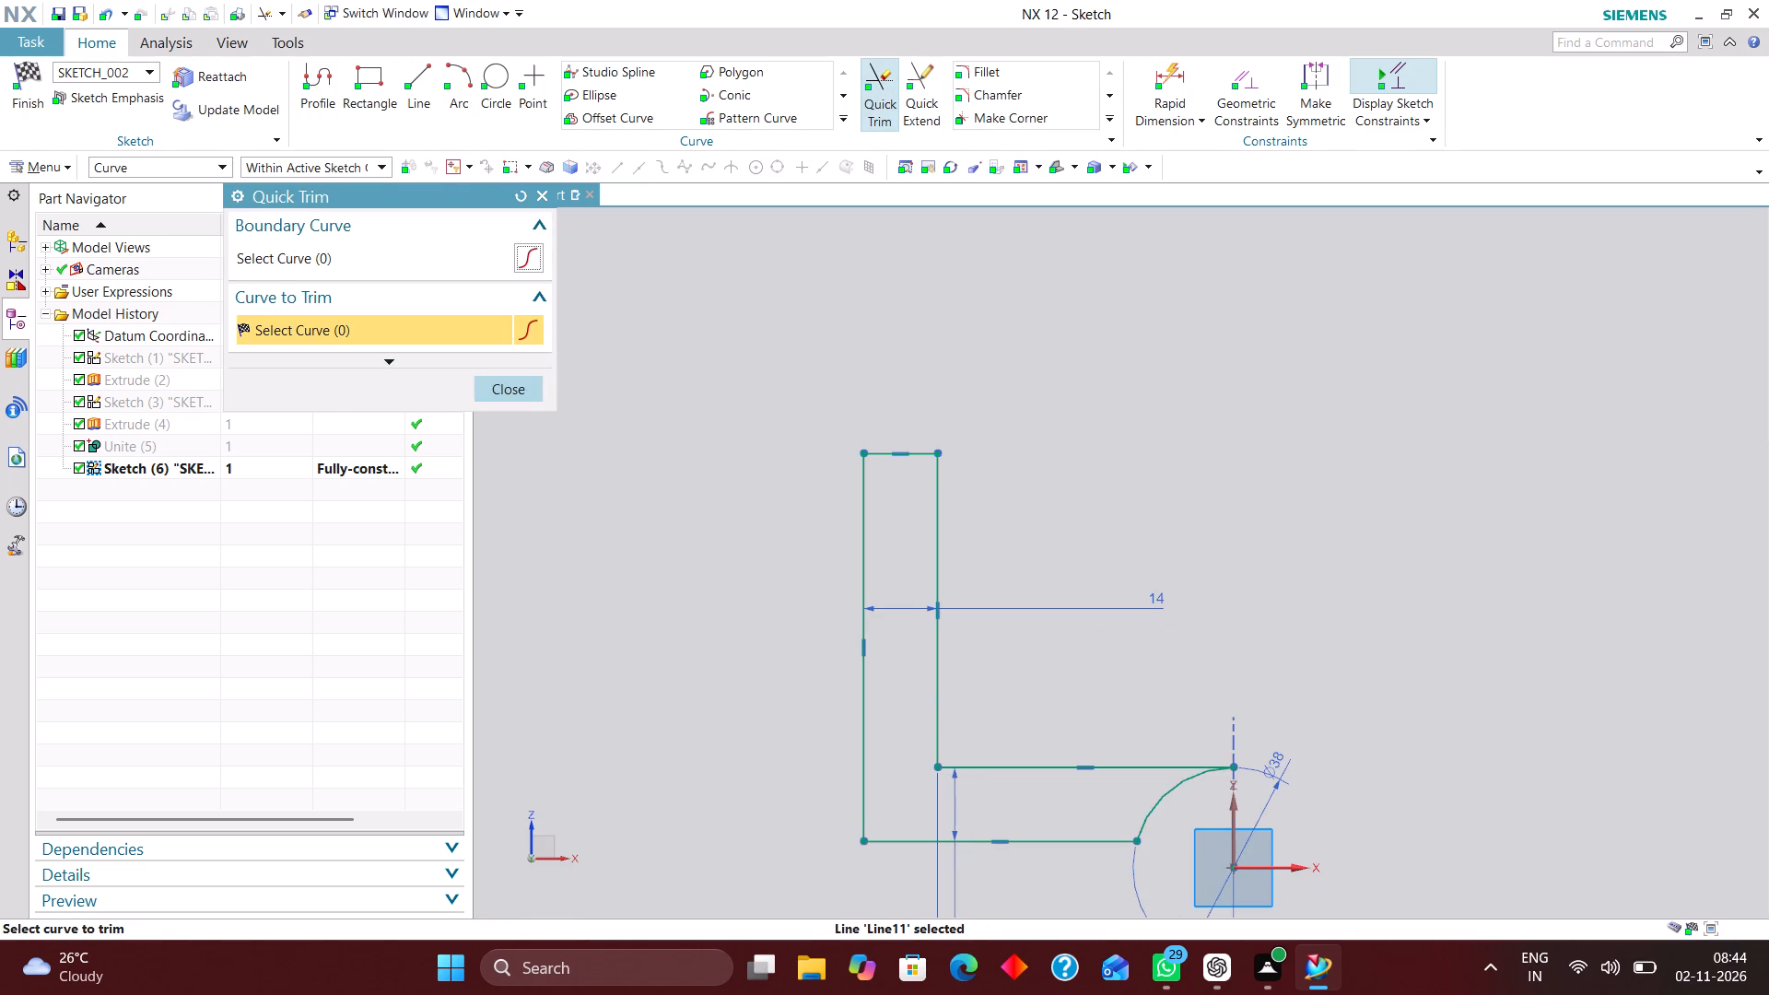
click(498, 392)
Move the profile's short top line slightly upward to lengthen the vertical leg.
scroll(897, 408, down, 2)
scroll(933, 487, up, 1)
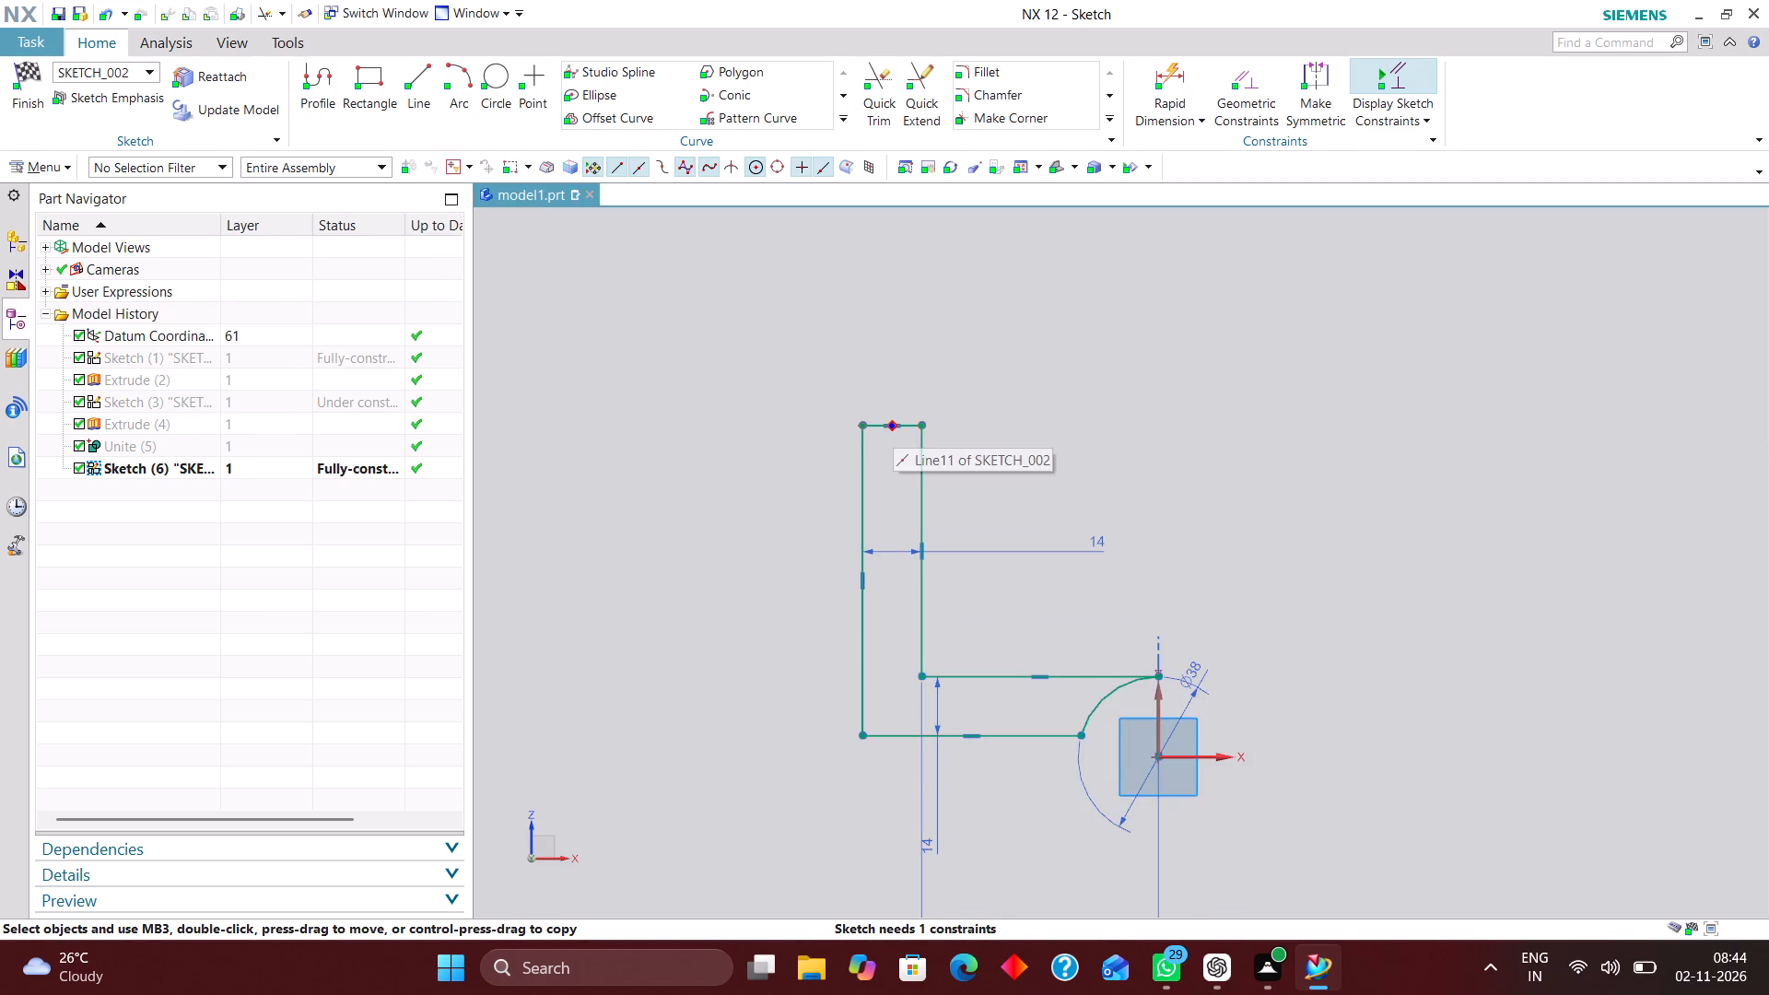
drag(889, 424, 890, 392)
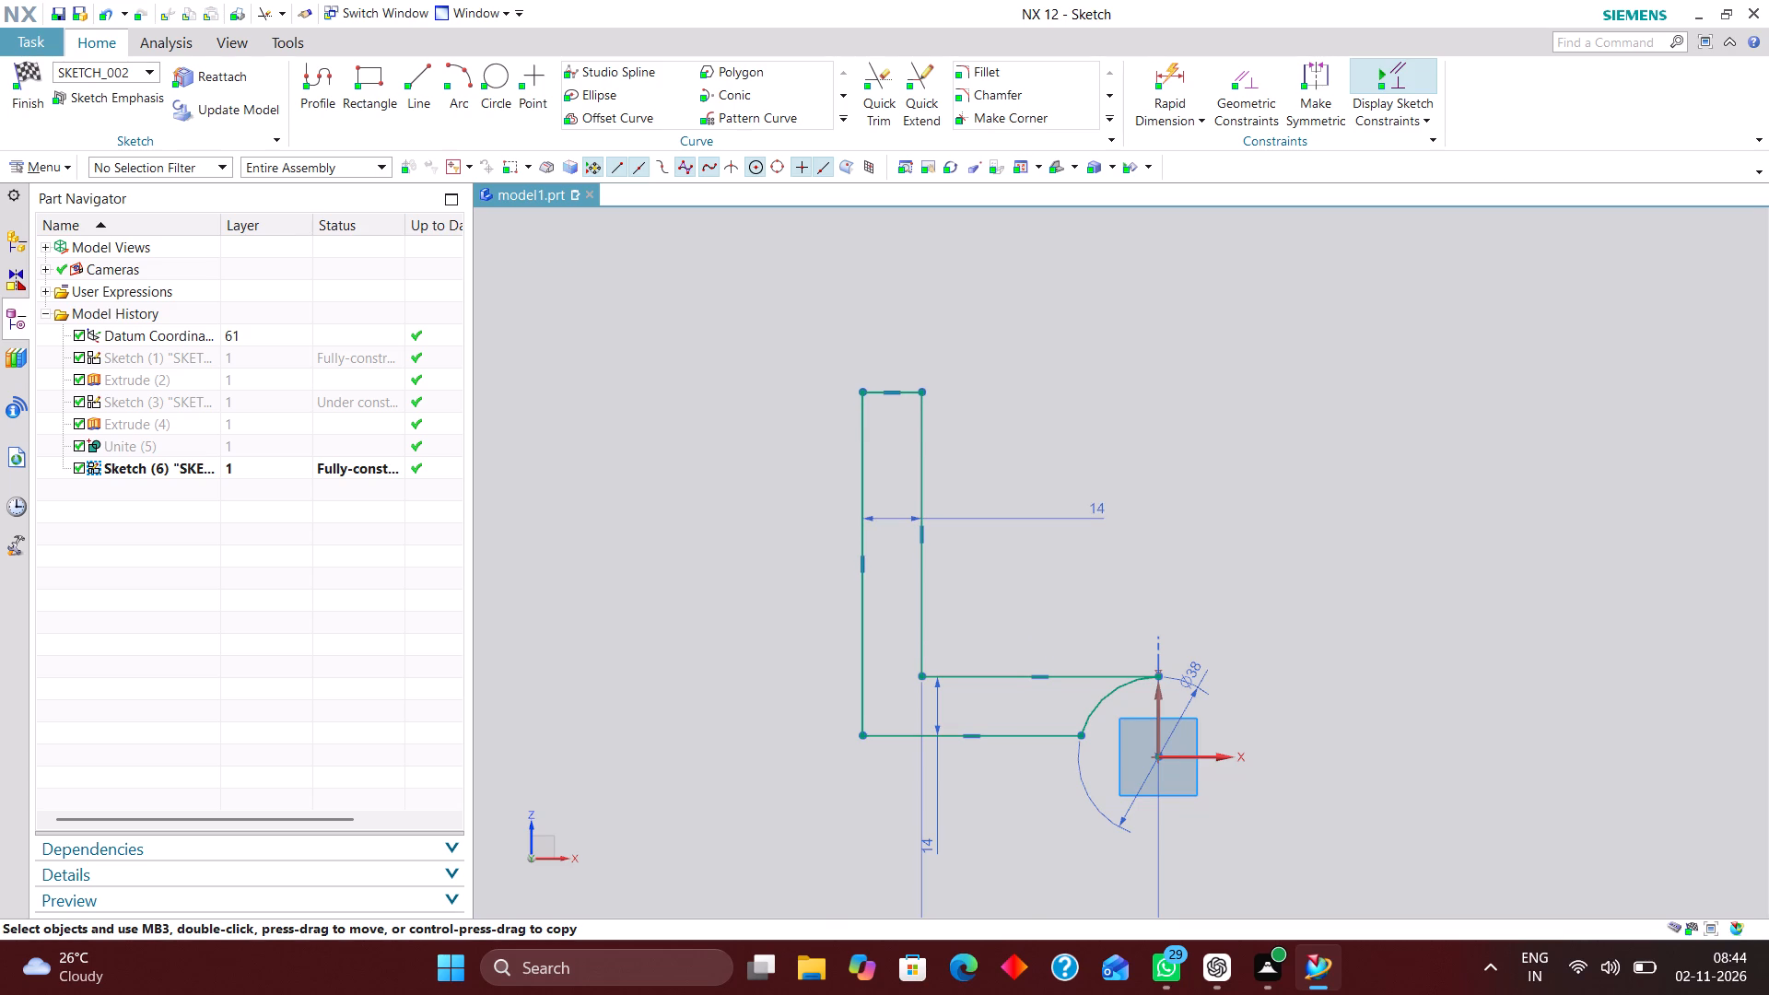
Show the hidden united solid for comparison with the profile and finish the sketch.
right_click(197, 441)
click(216, 448)
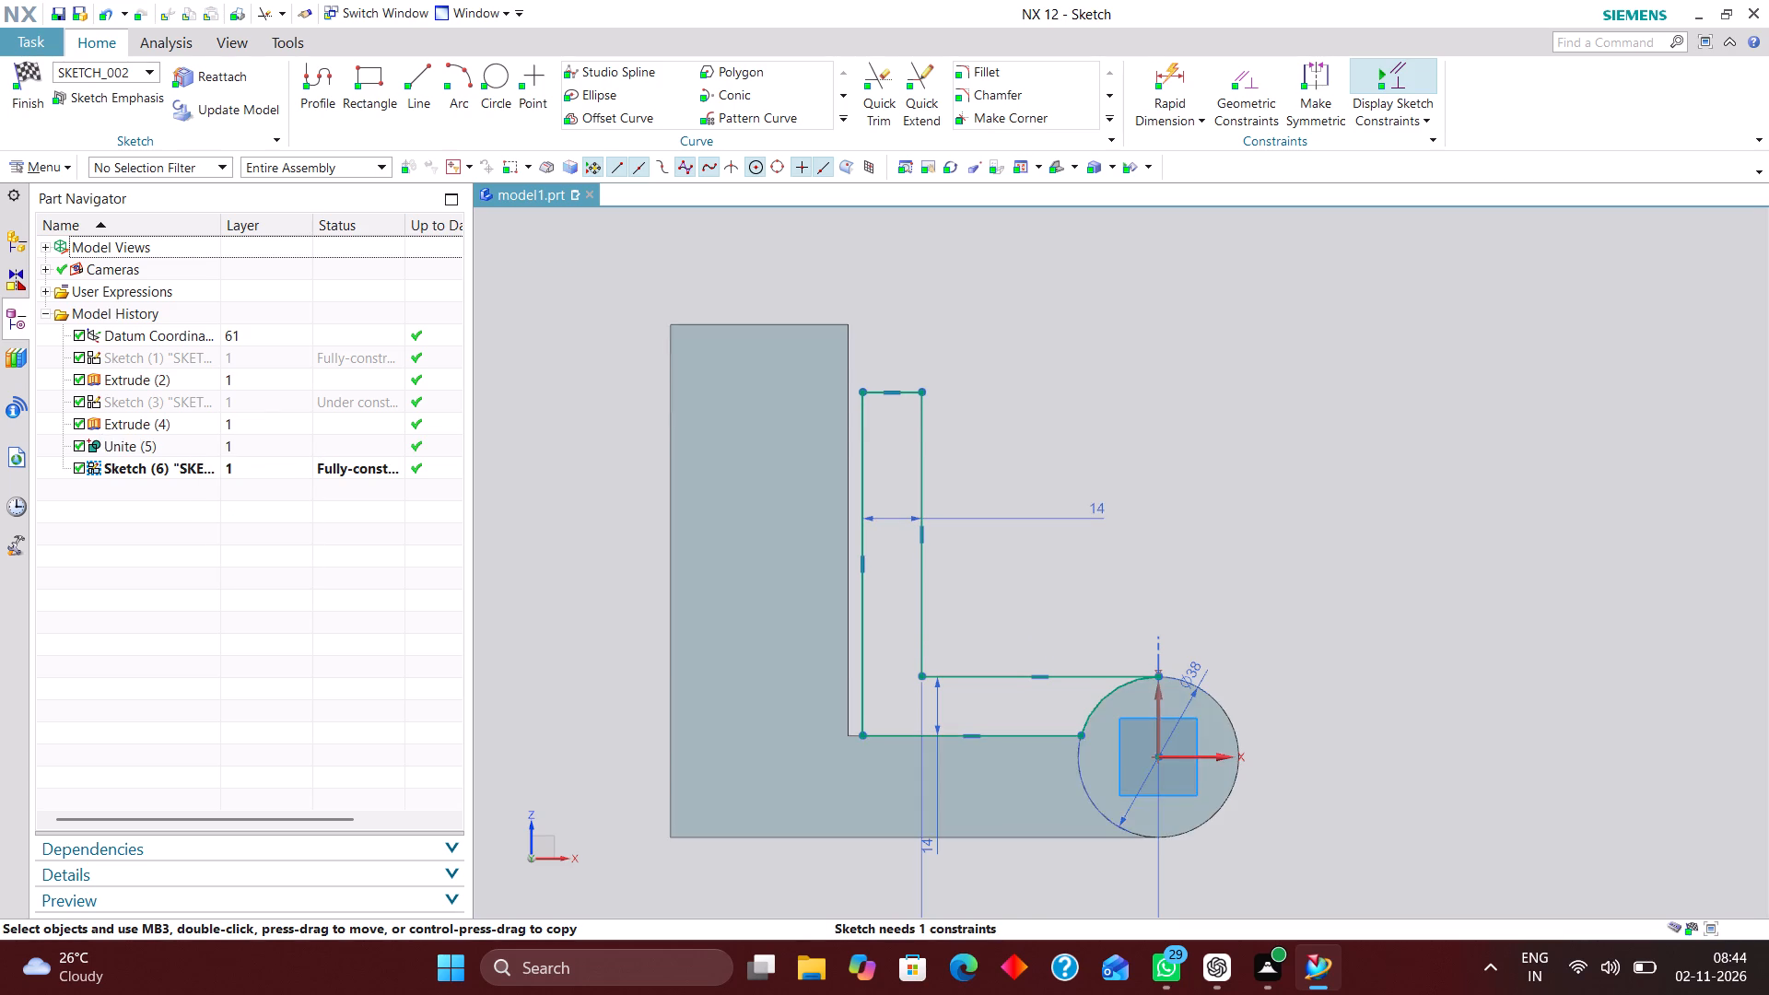
scroll(820, 445, down, 1)
scroll(861, 533, up, 1)
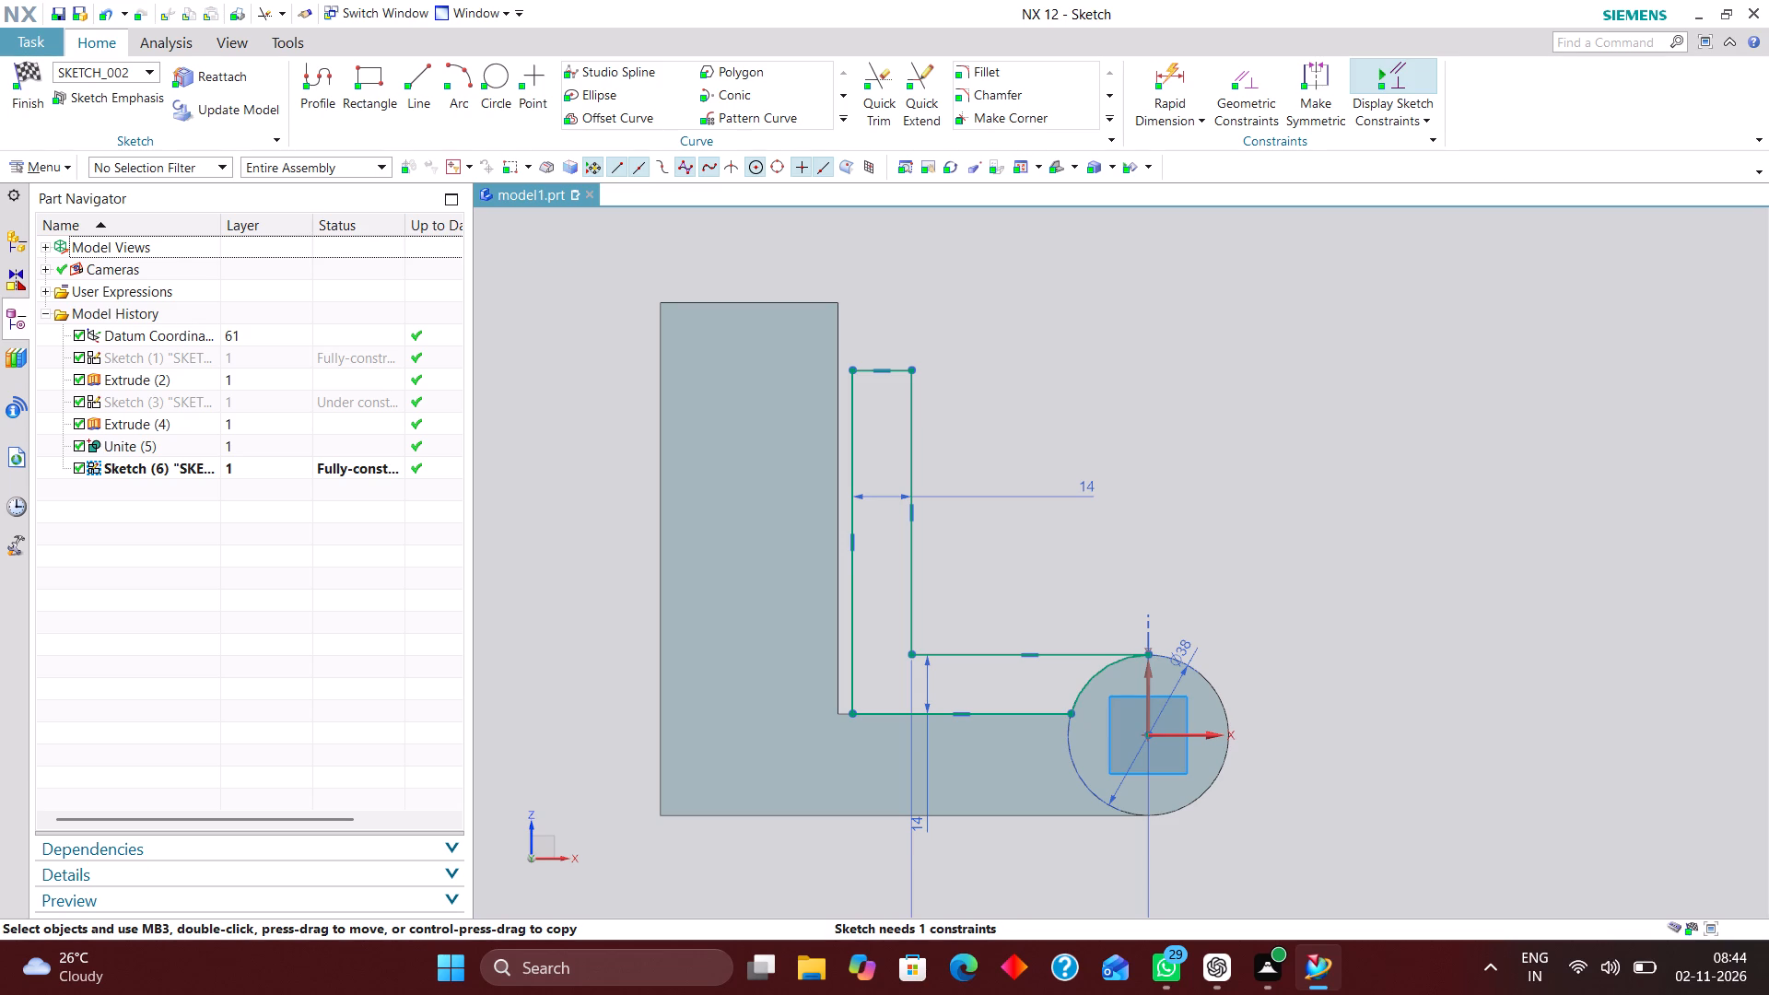
scroll(1042, 369, down, 1)
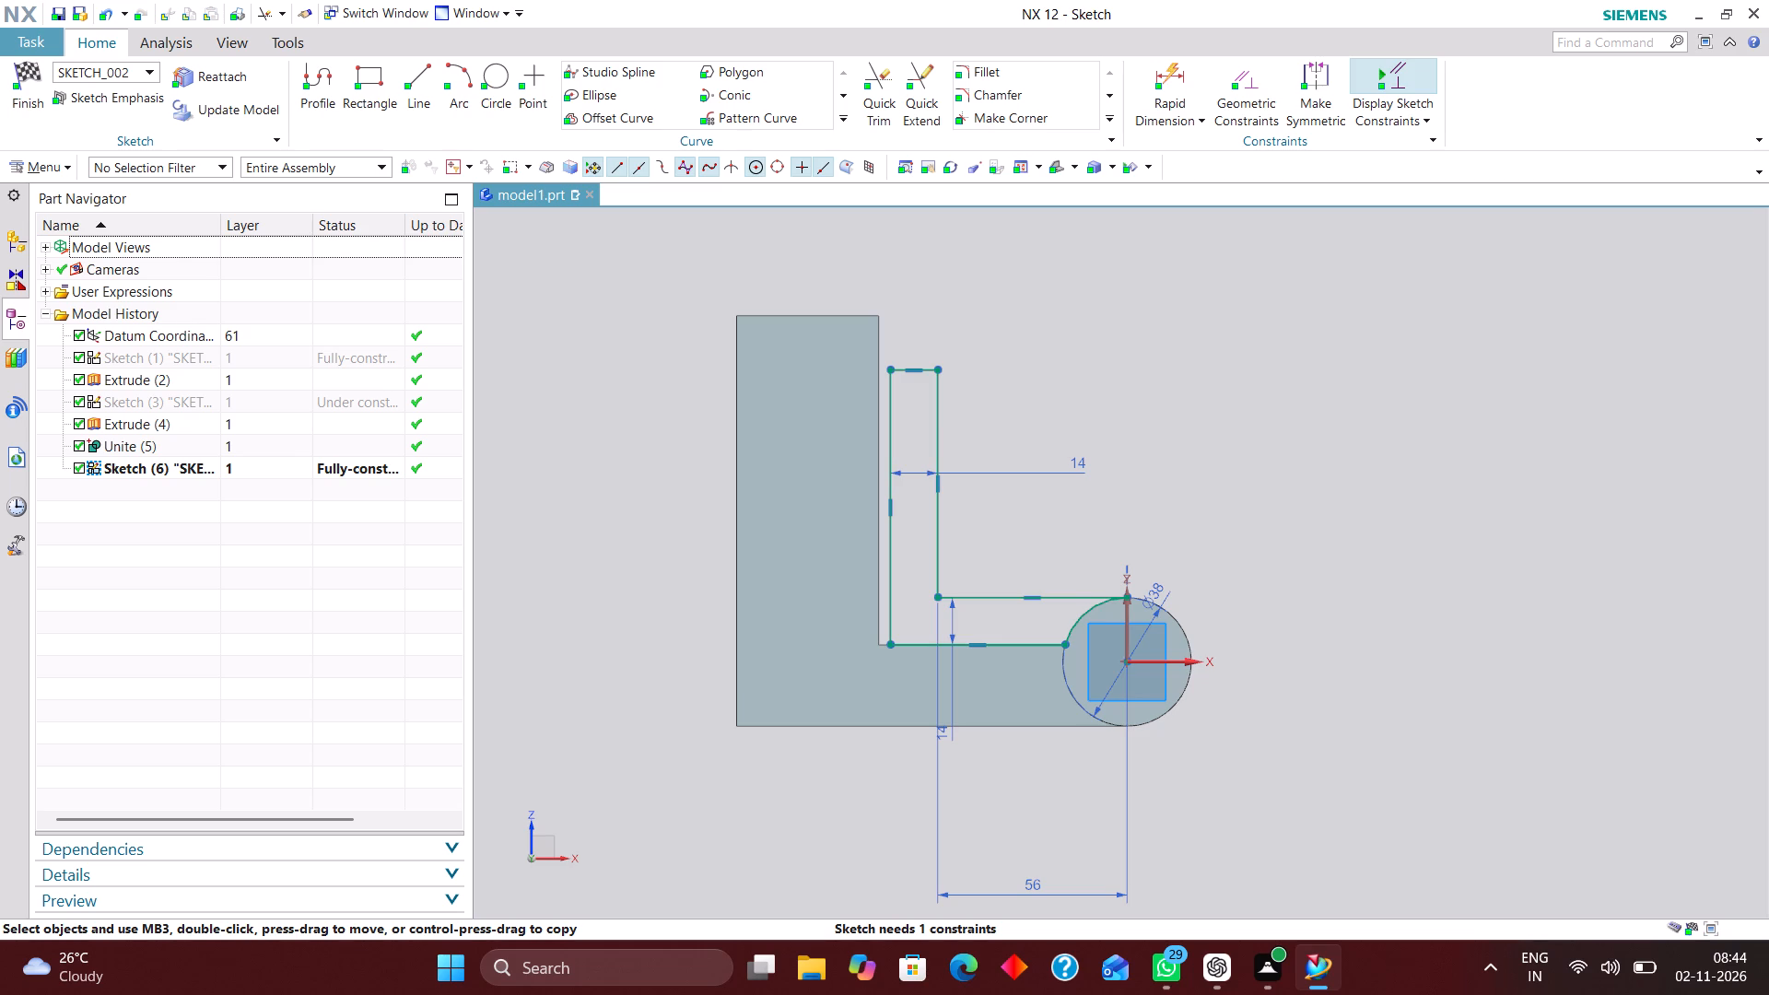
click(22, 74)
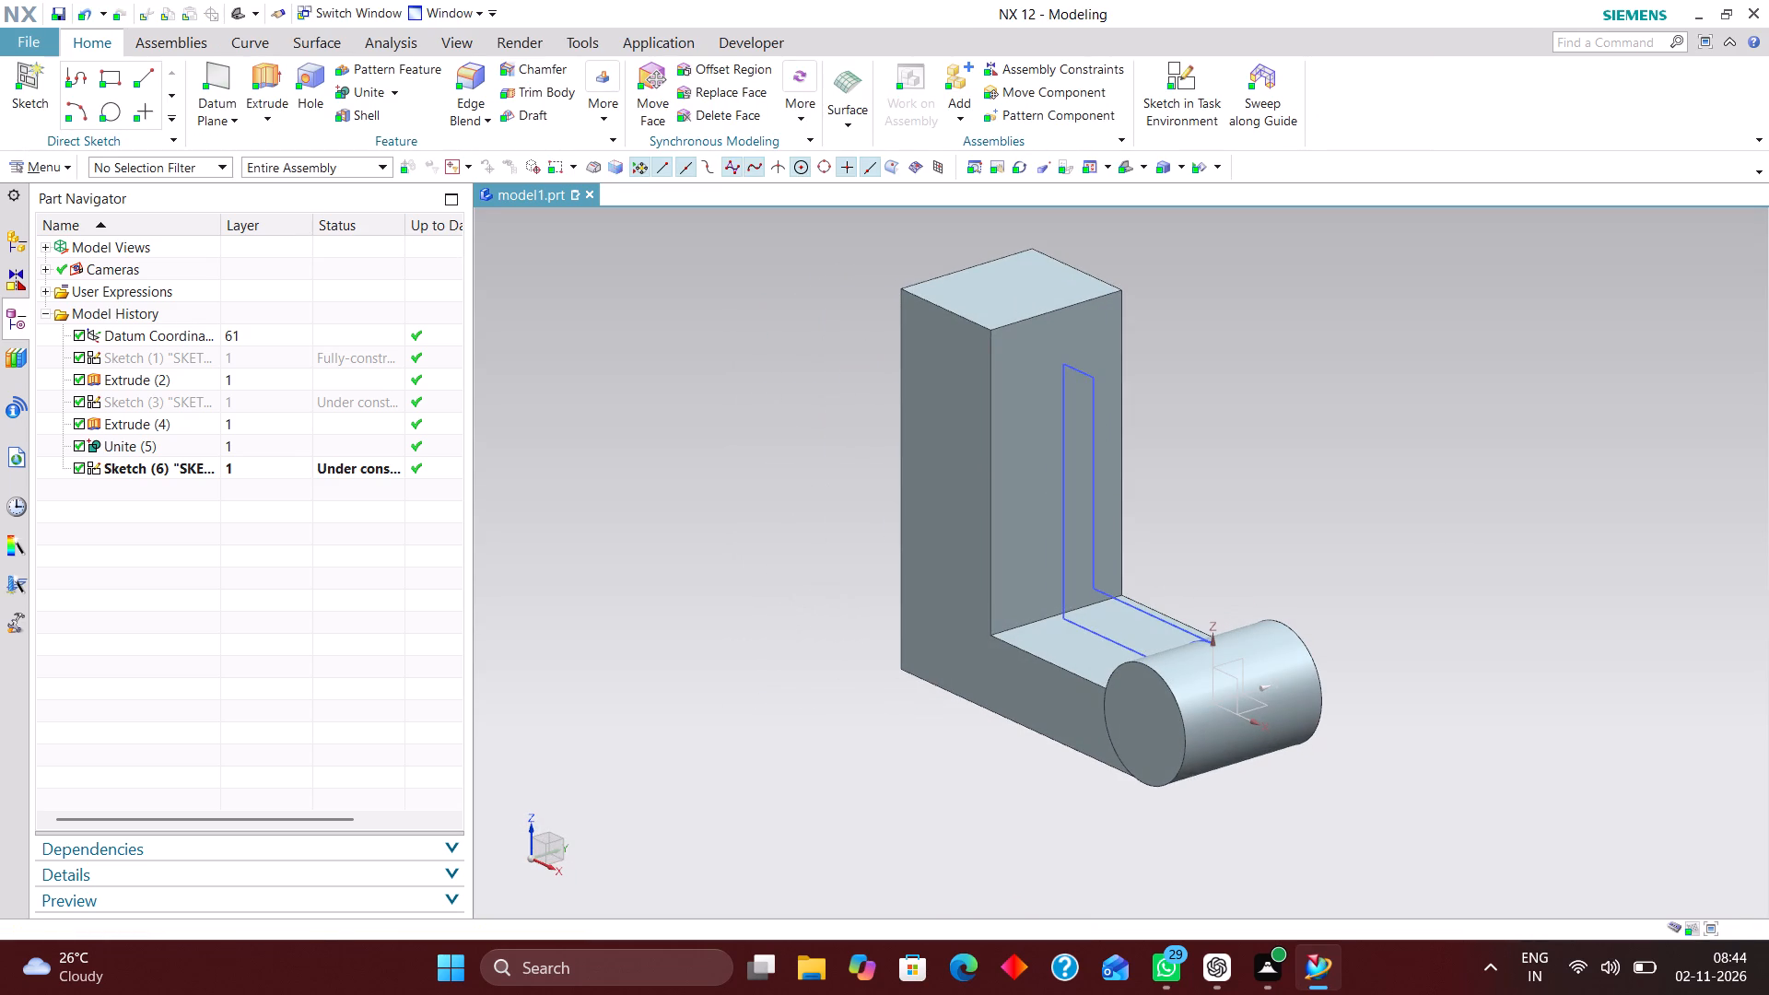
Extrude the closed L-shaped profile with a symmetric value of 25 mm and Boolean set to None.
click(273, 76)
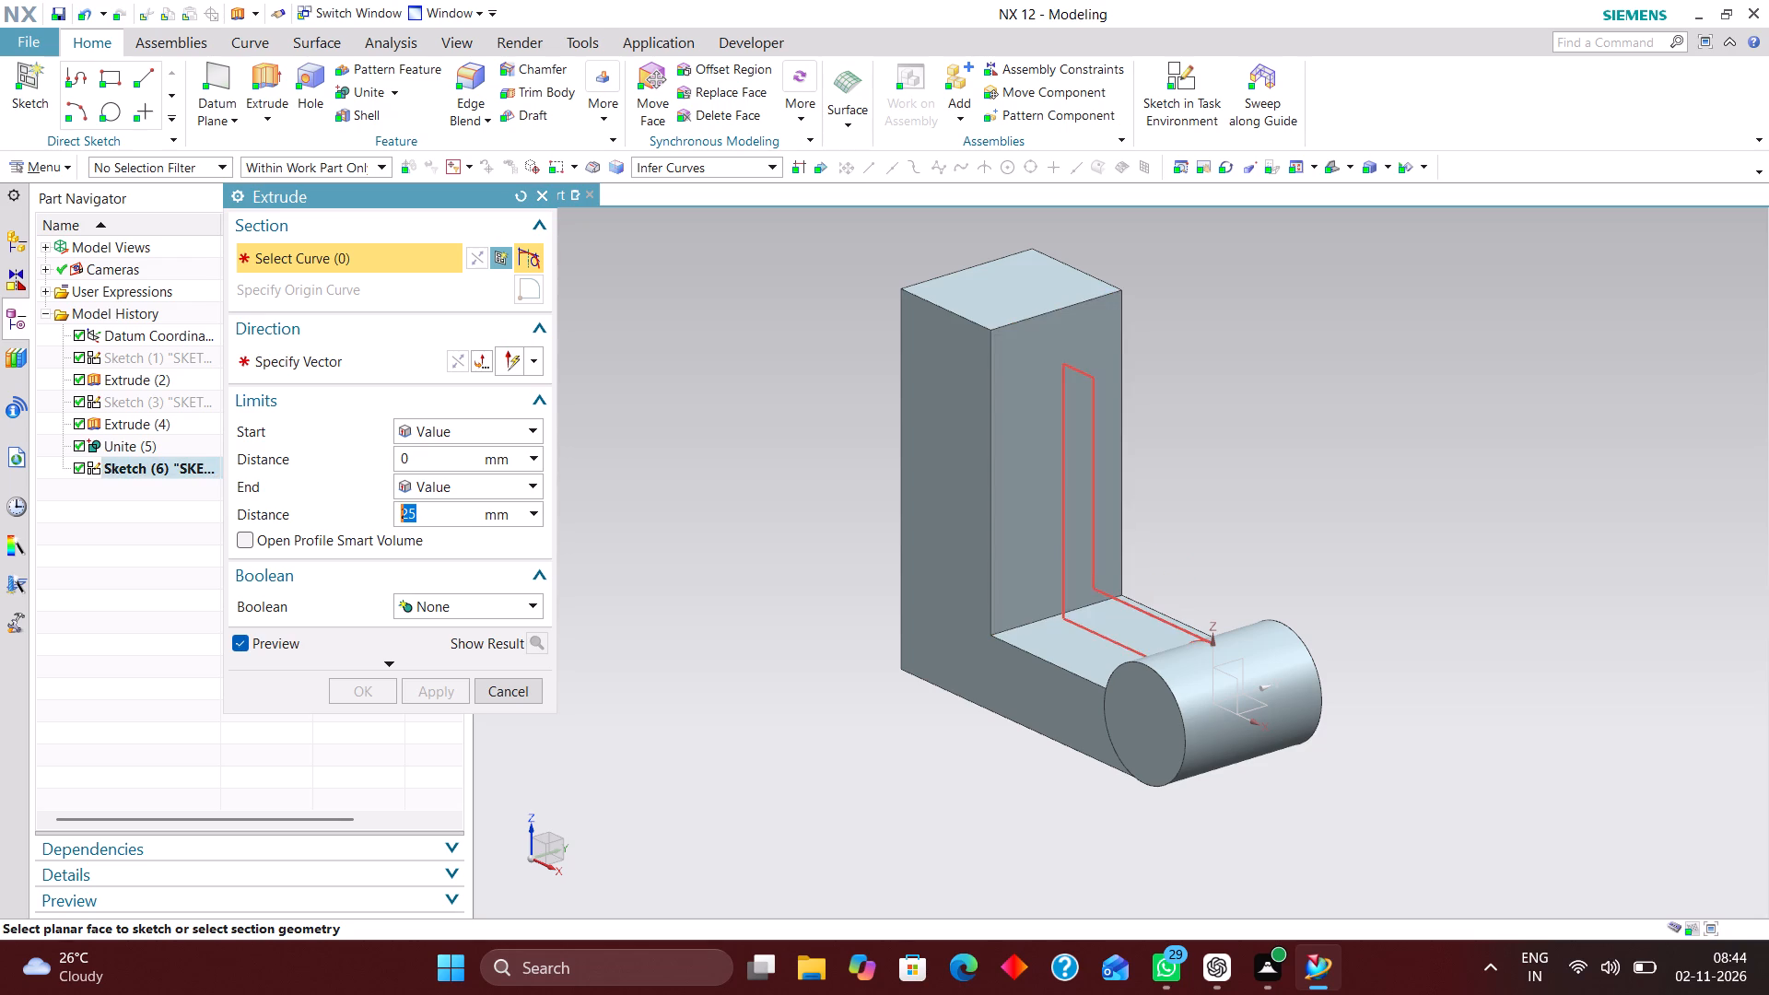
click(1094, 528)
middle_drag(1345, 530, 1267, 497)
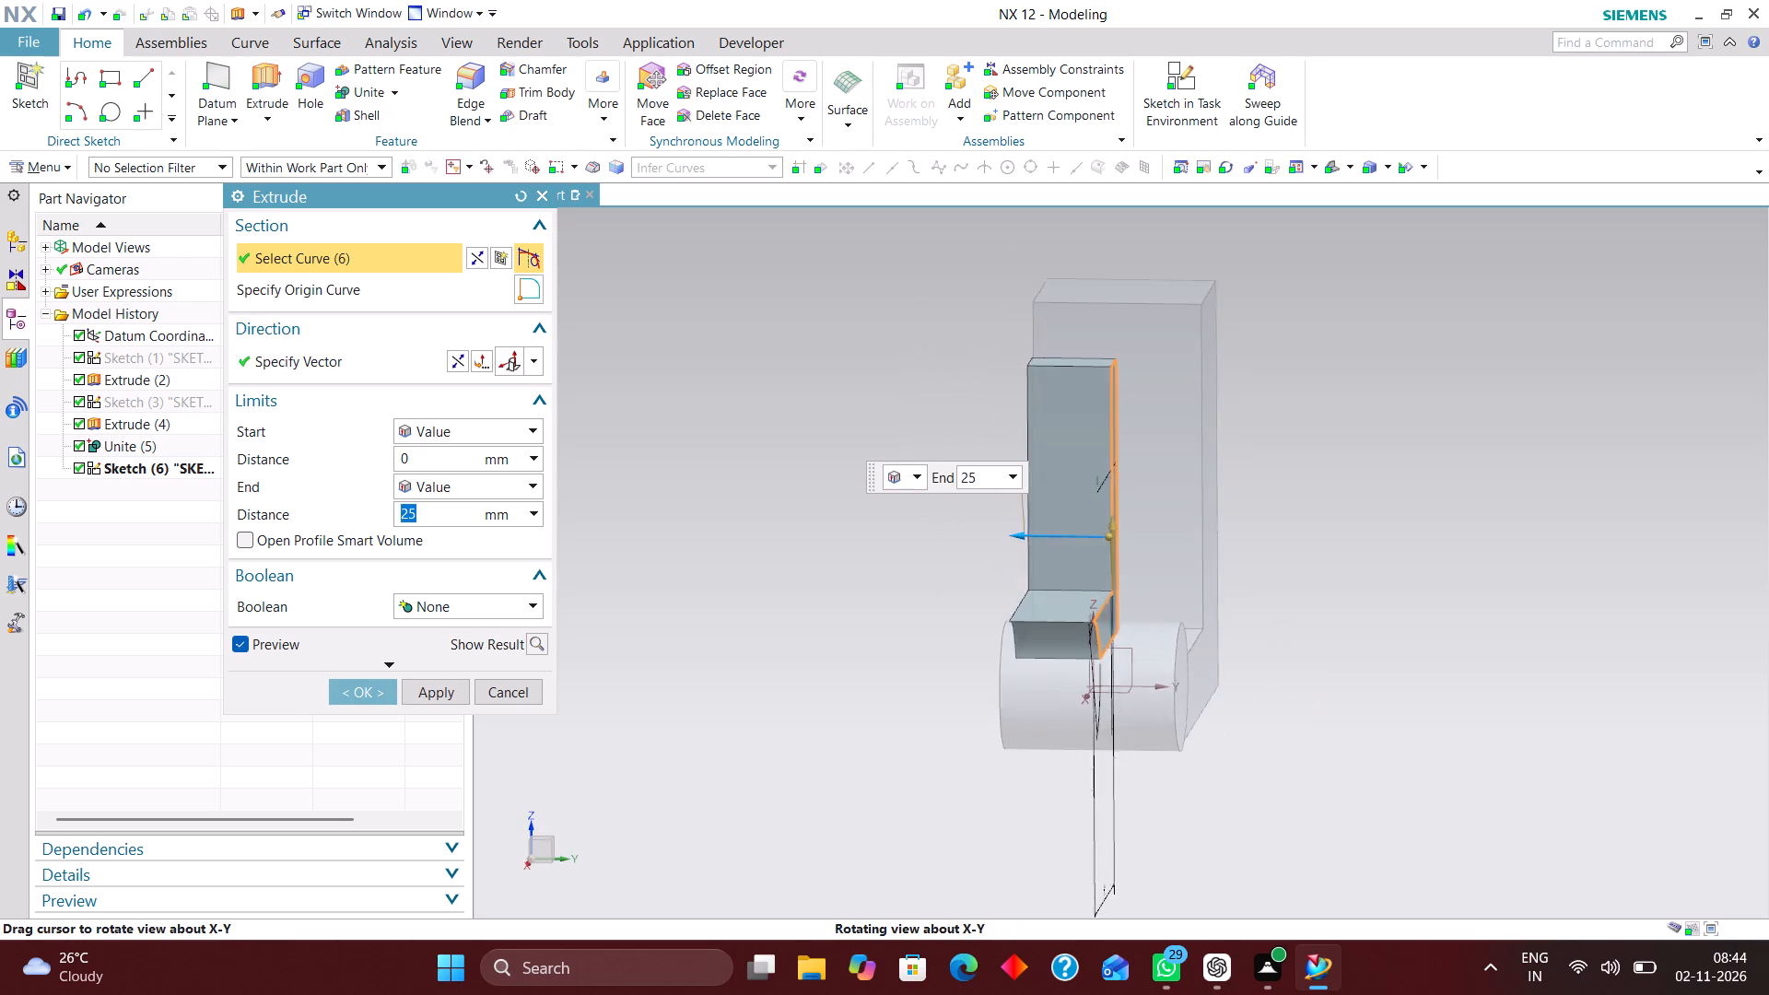
middle_drag(1267, 497, 1268, 497)
right_drag(1352, 500, 1233, 492)
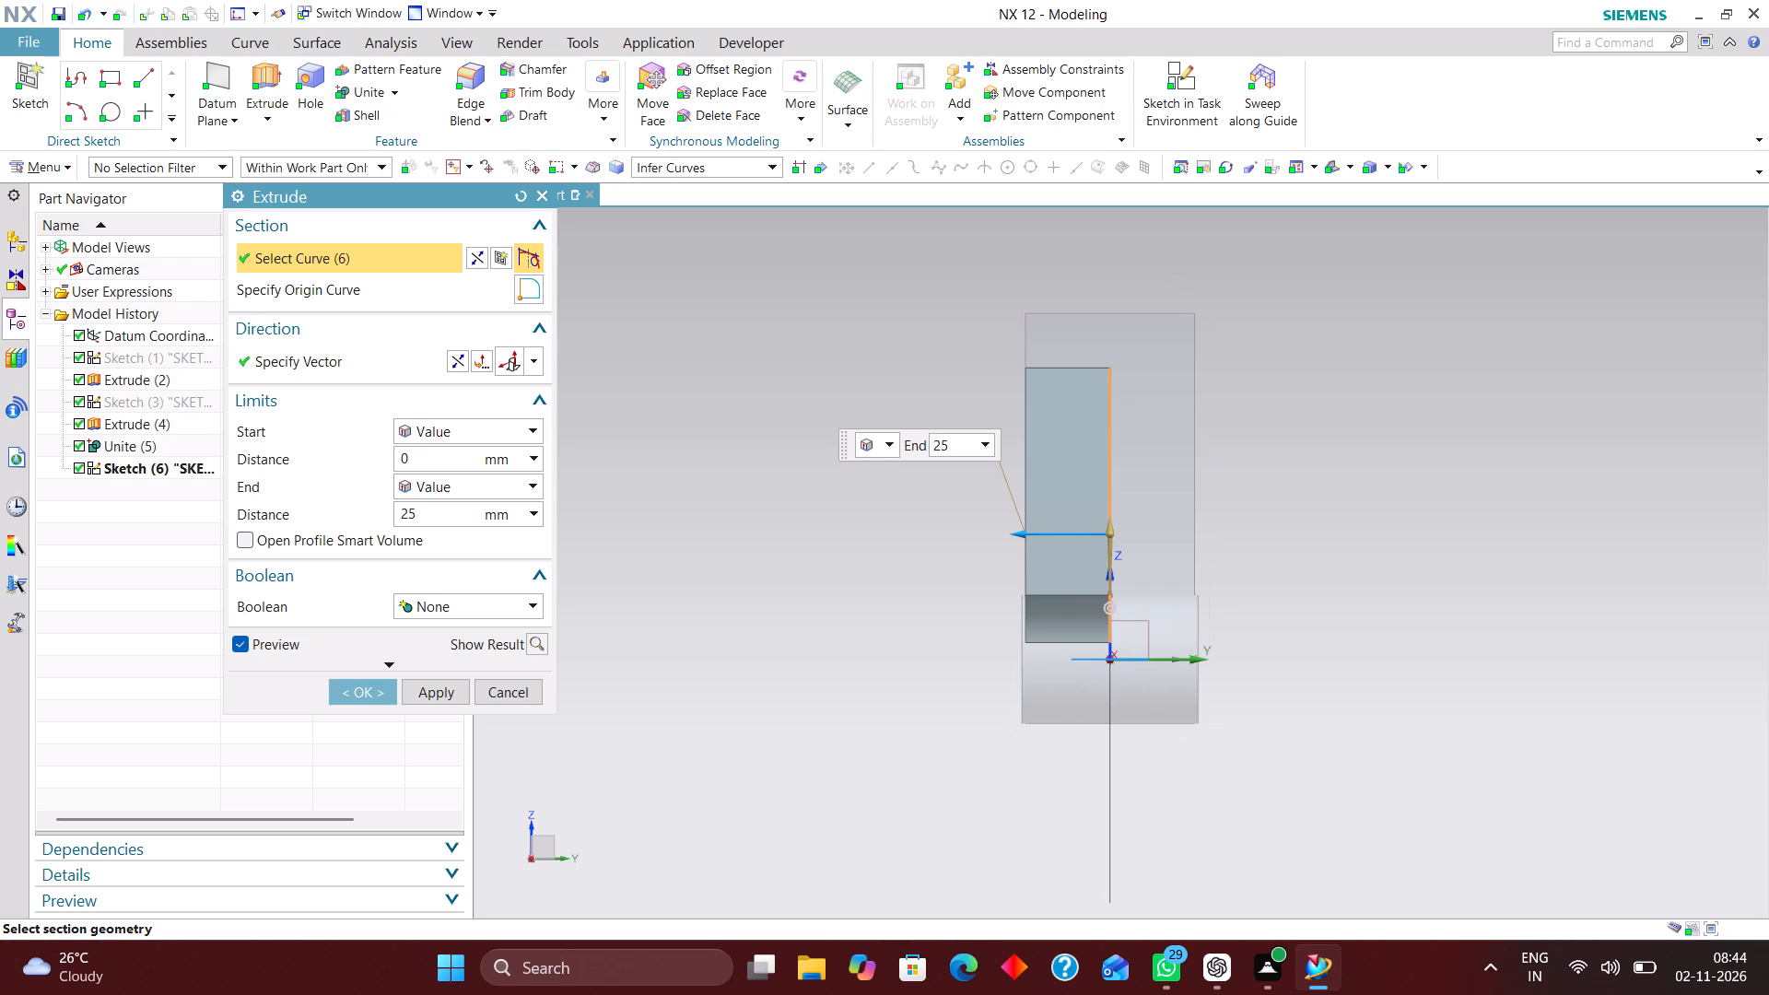
click(460, 430)
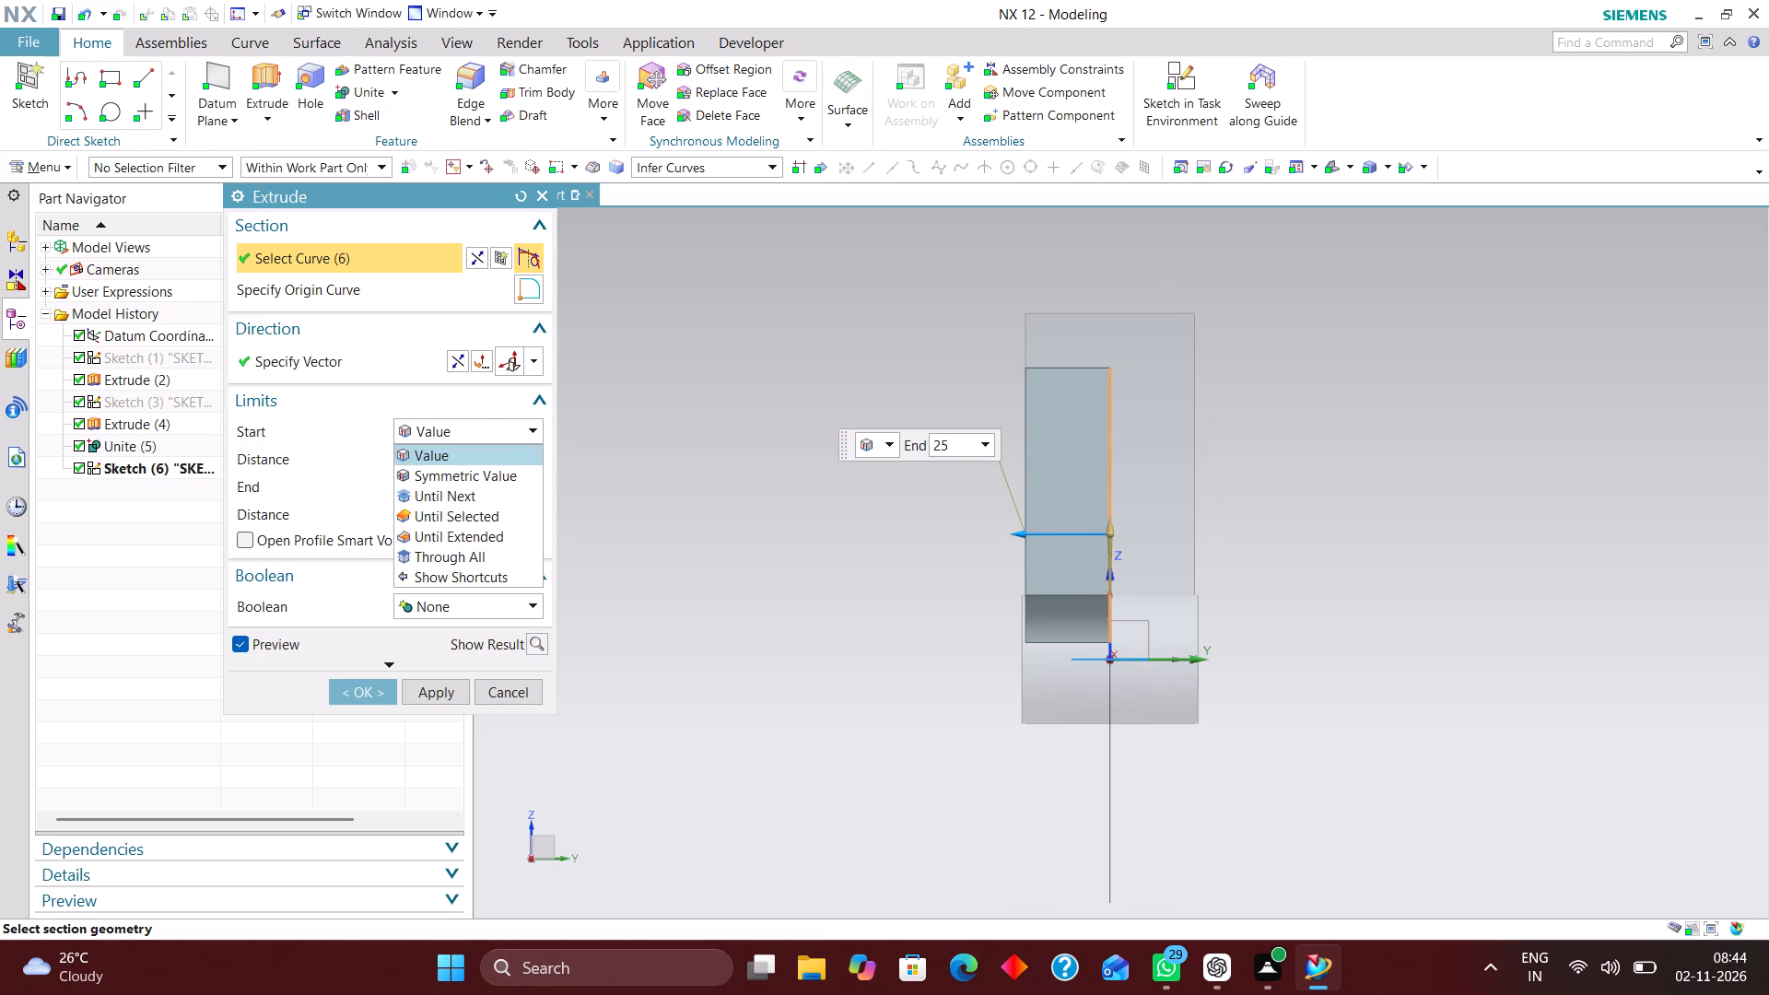
click(467, 474)
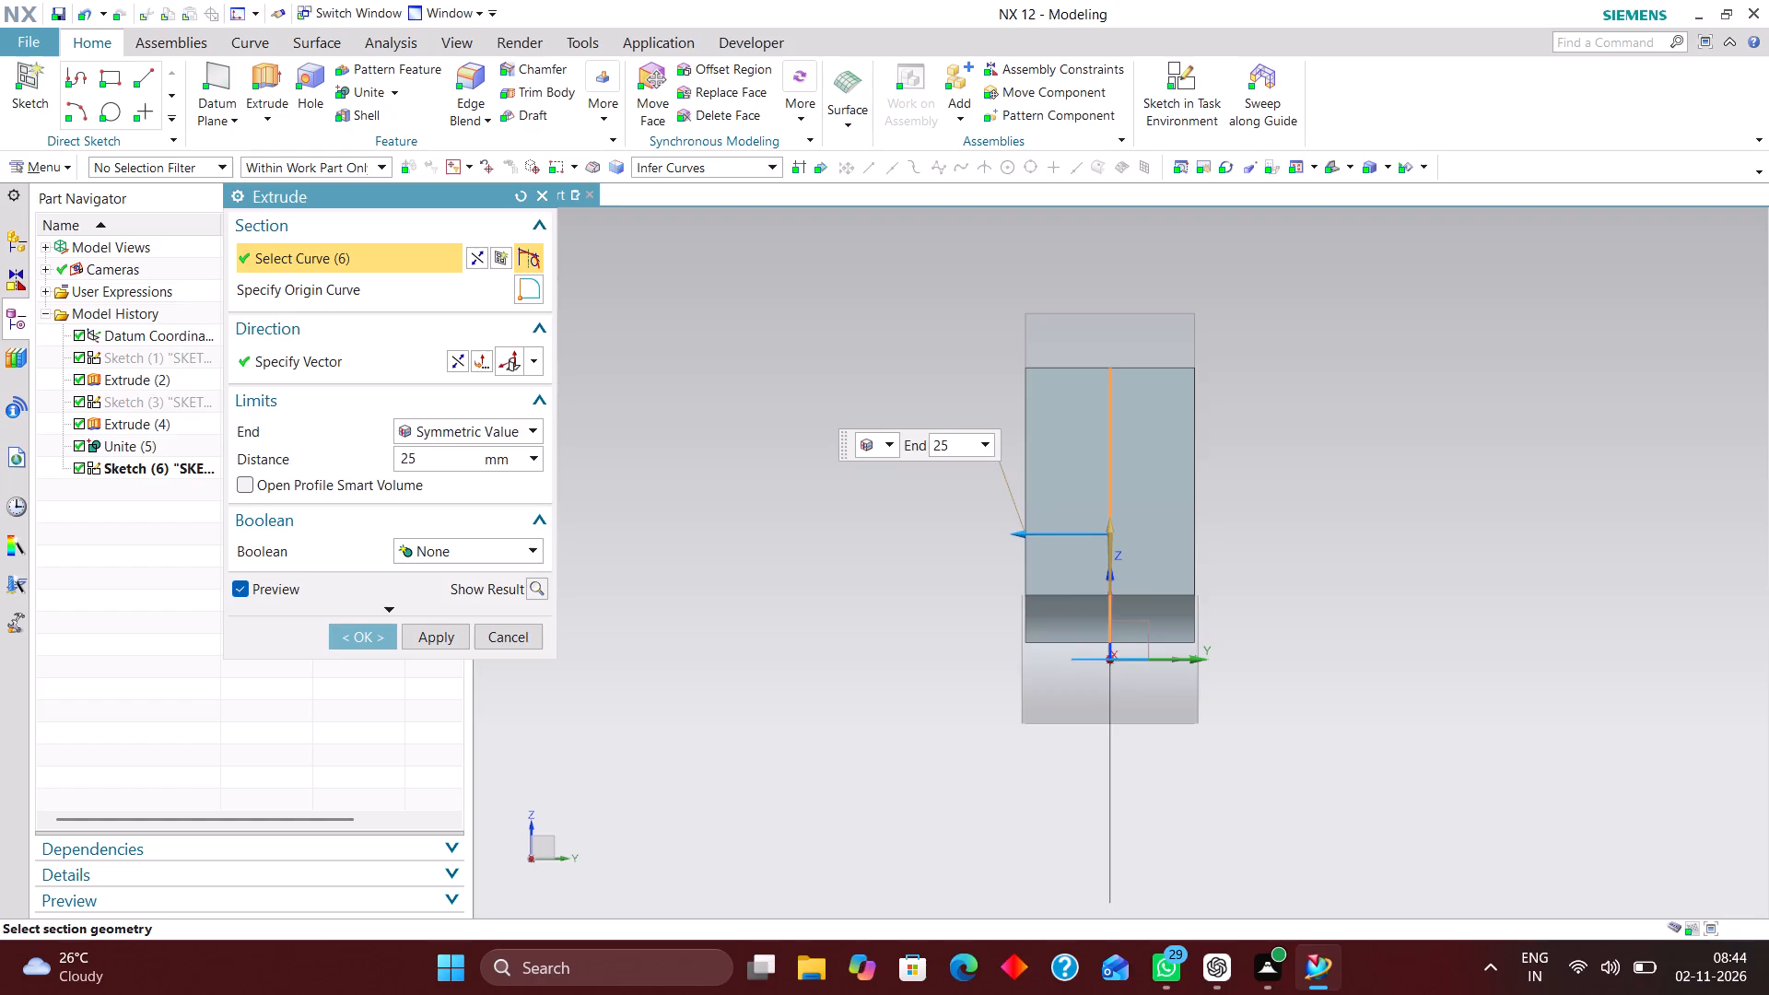
click(358, 638)
Unite the main bracket body as target with the new L-shaped extrusion as tool.
middle_drag(887, 576, 943, 591)
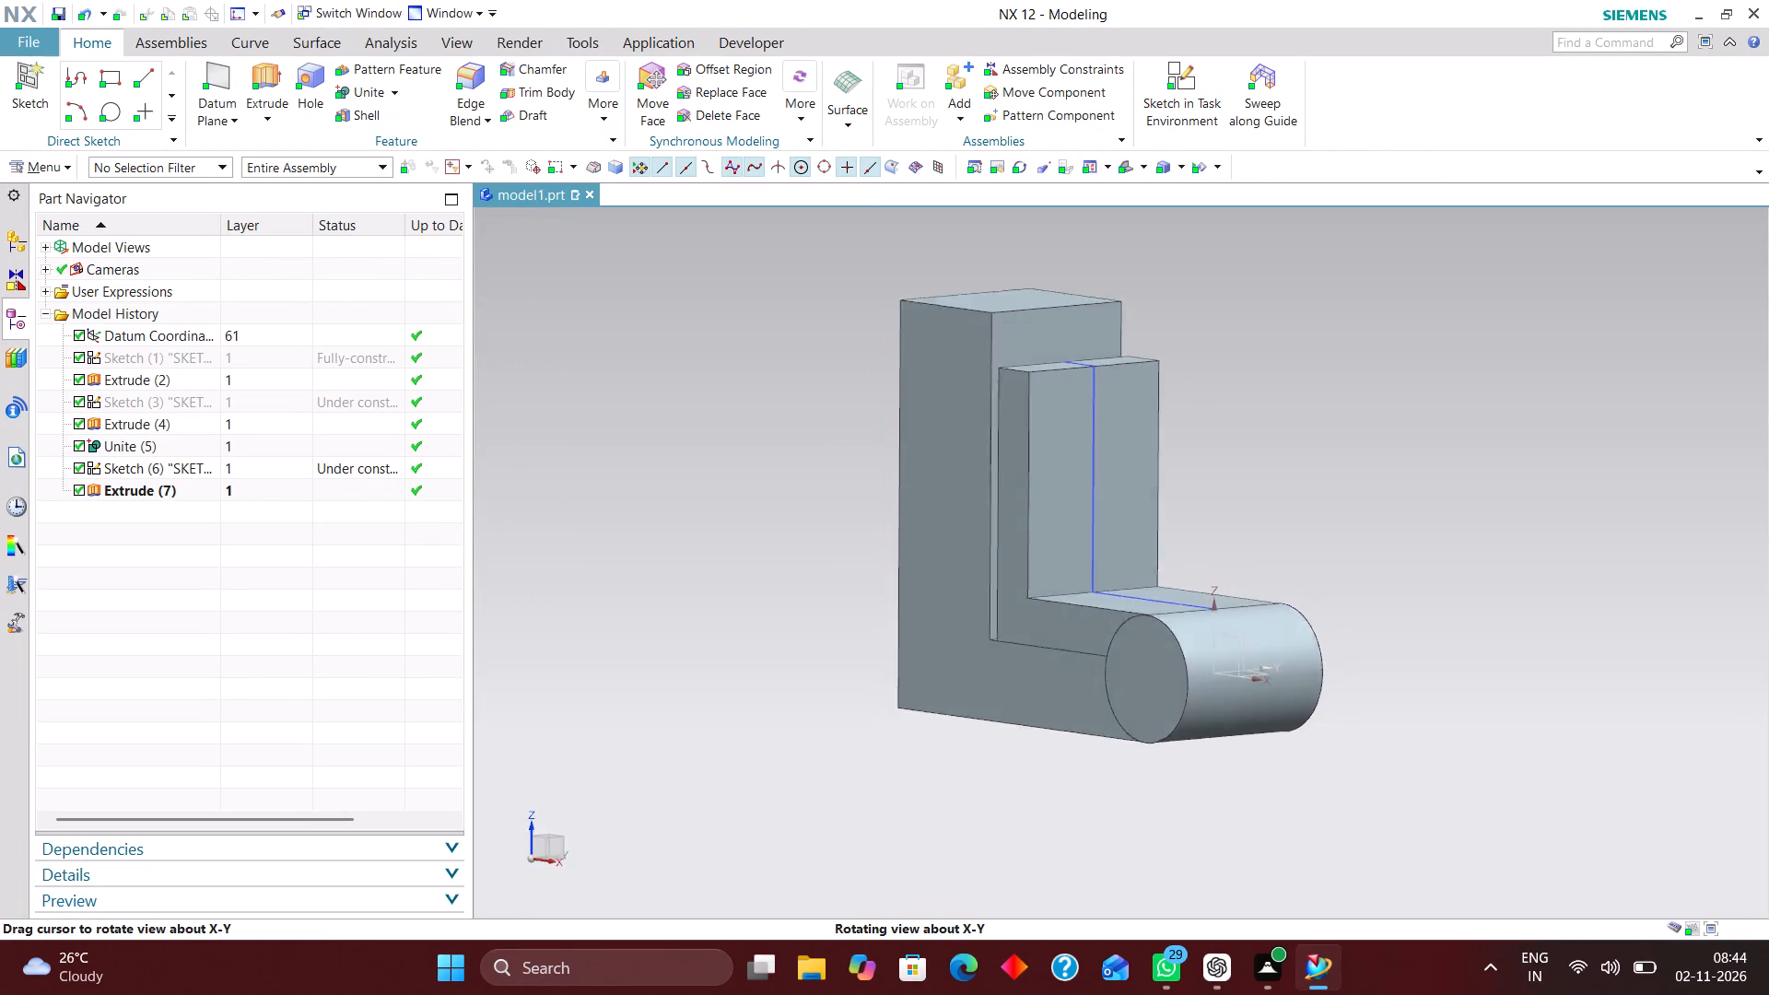
middle_drag(943, 591, 938, 604)
click(369, 95)
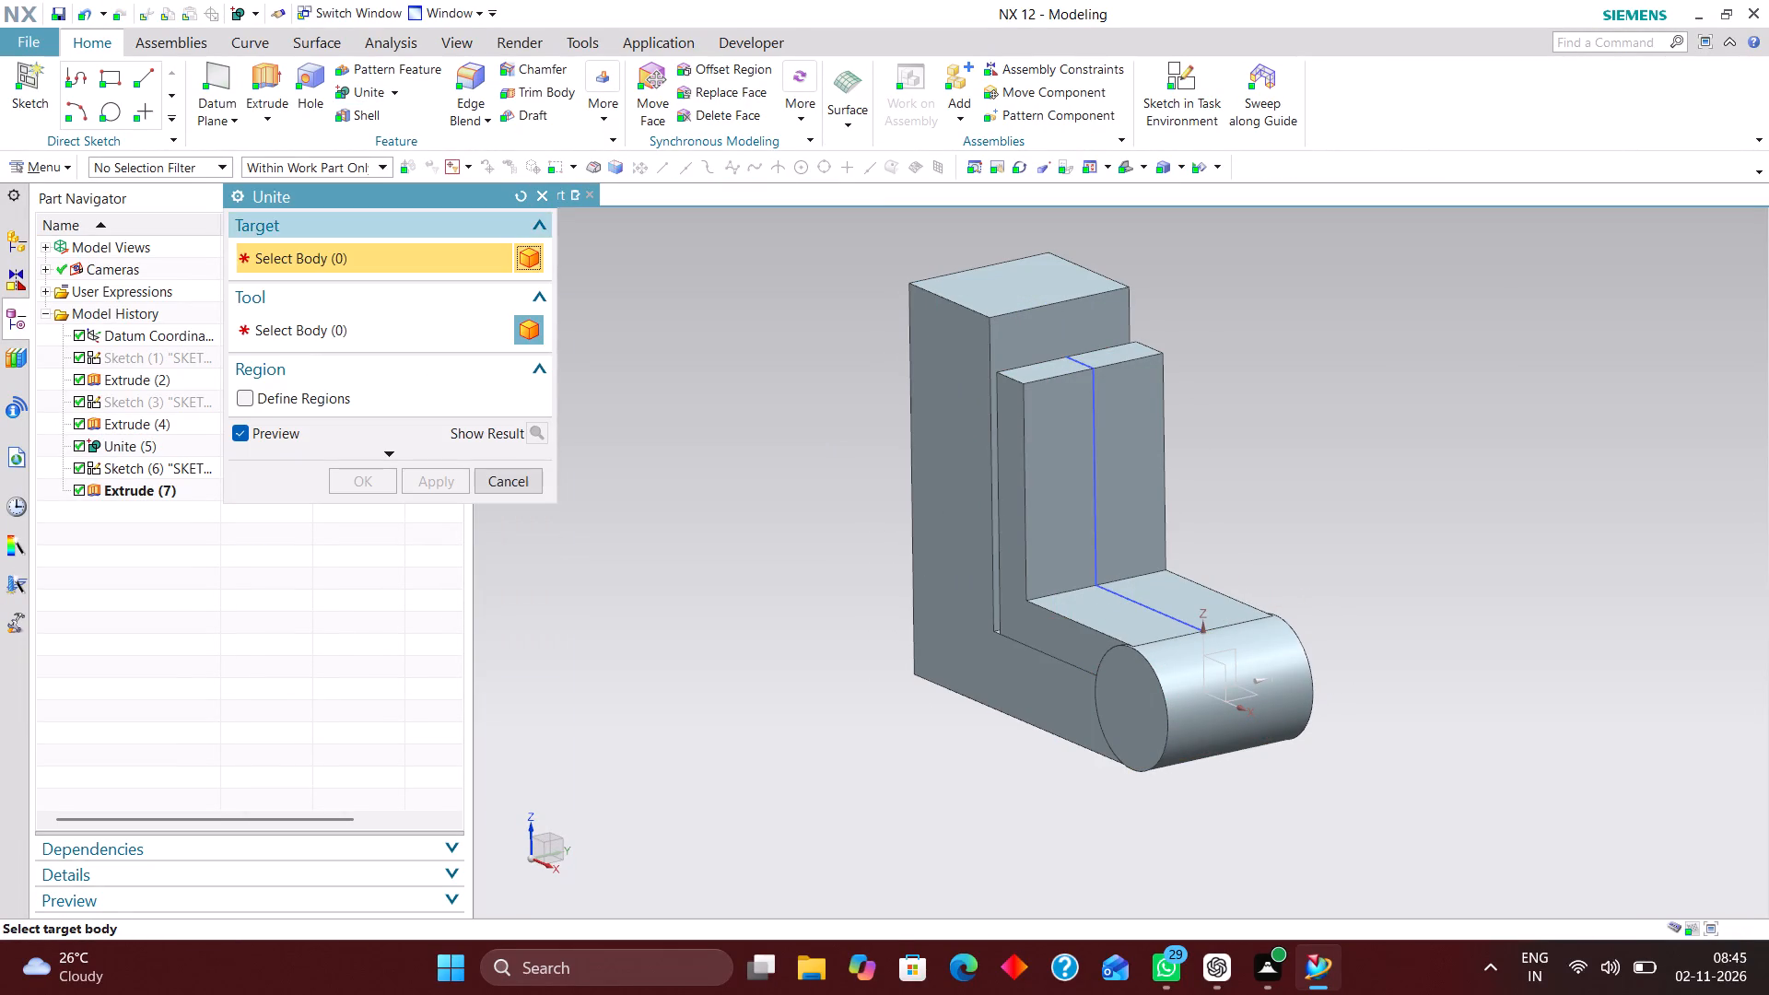
click(1159, 670)
click(1124, 642)
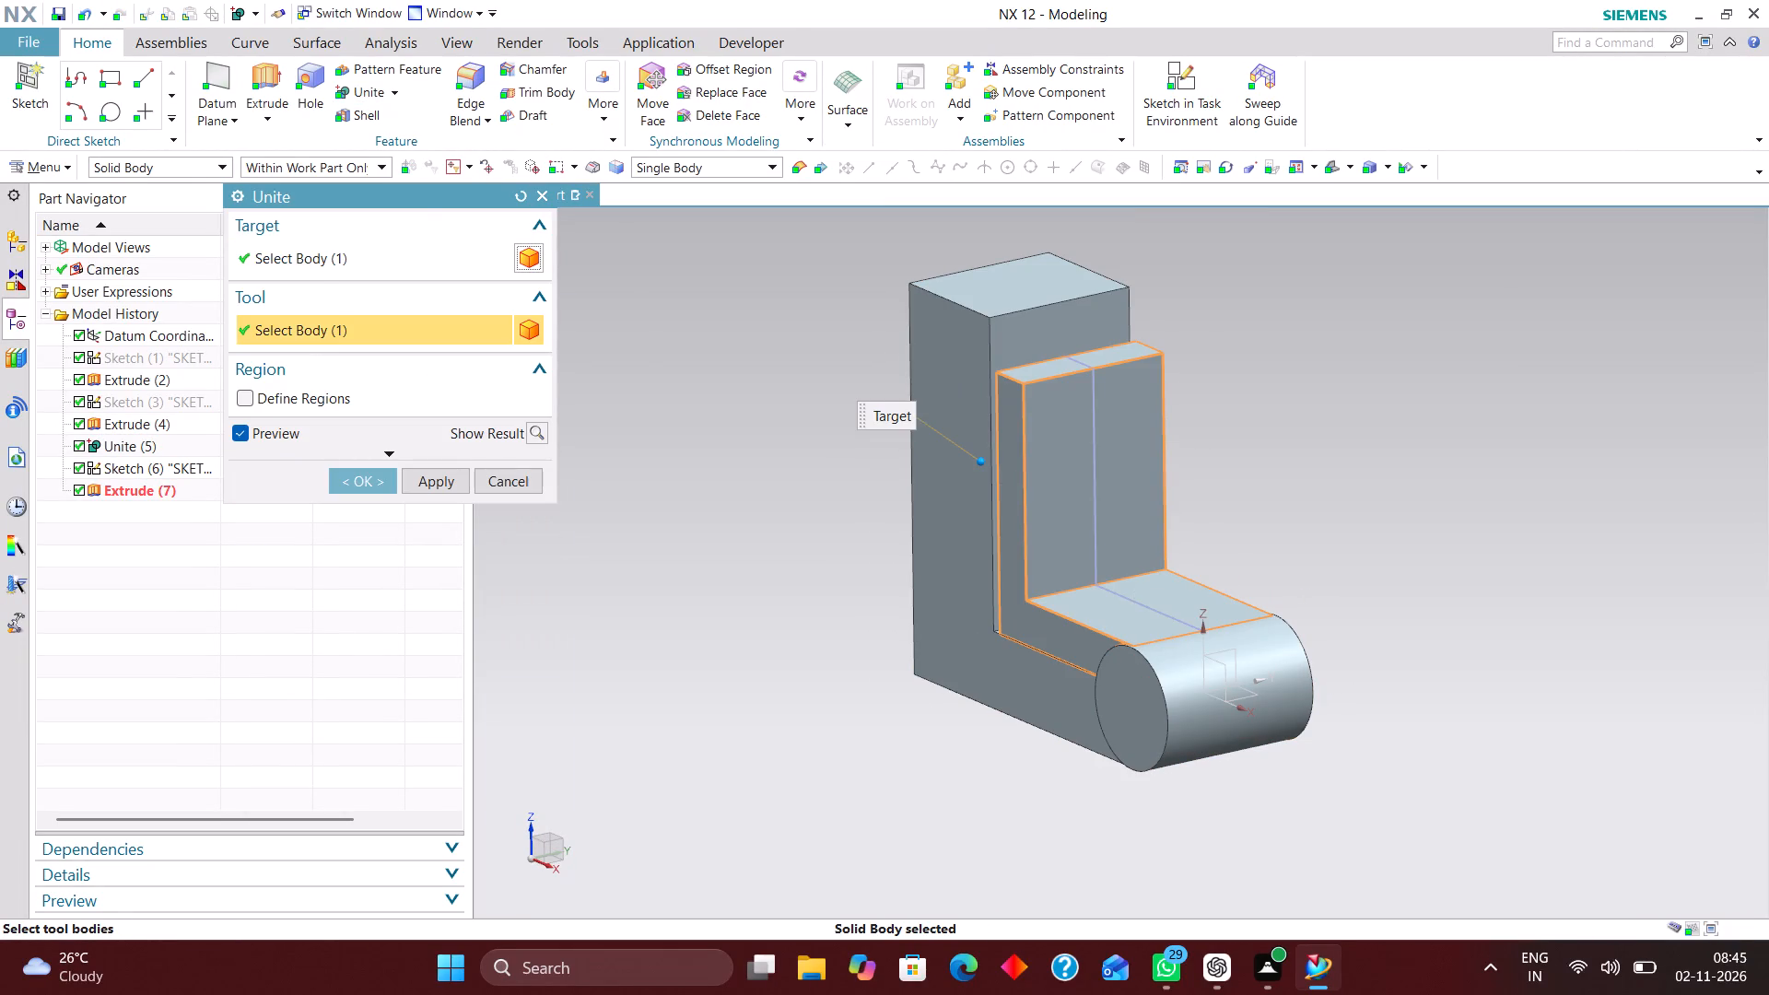
click(368, 474)
Hide the L-shaped profile sketch, leaving only the united solid displayed.
middle_drag(1372, 705, 1408, 678)
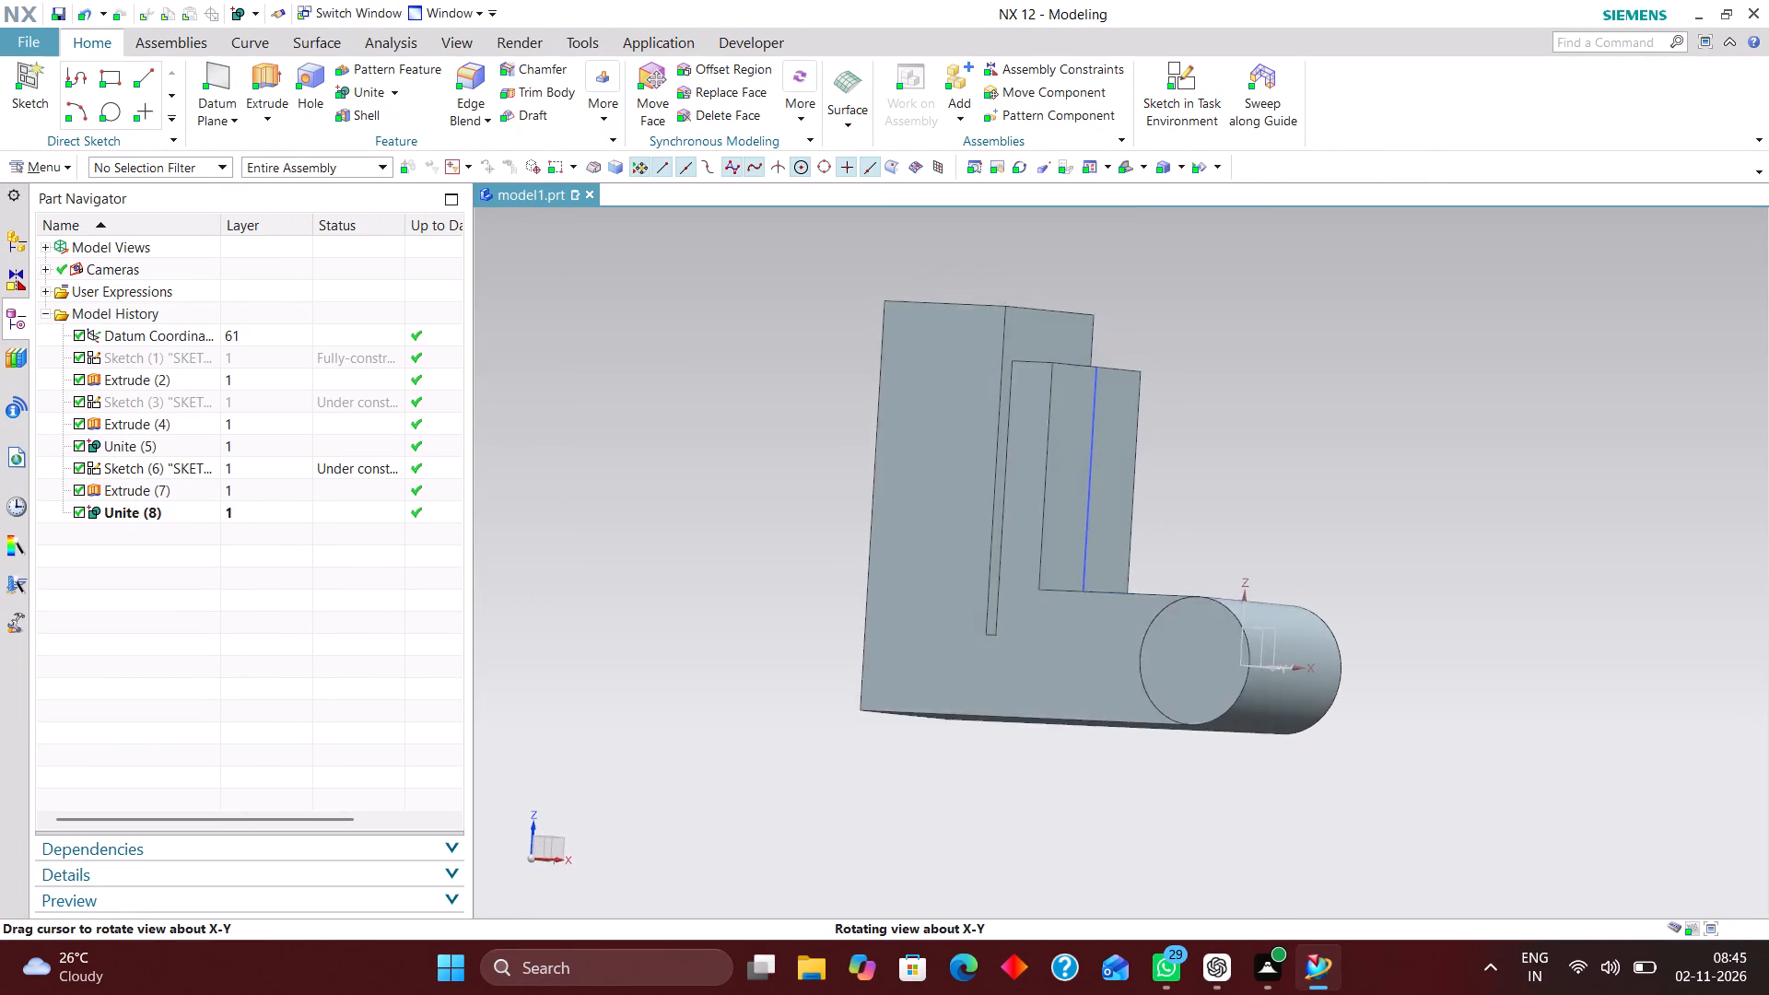
middle_drag(1408, 678, 1383, 681)
scroll(1413, 673, up, 1)
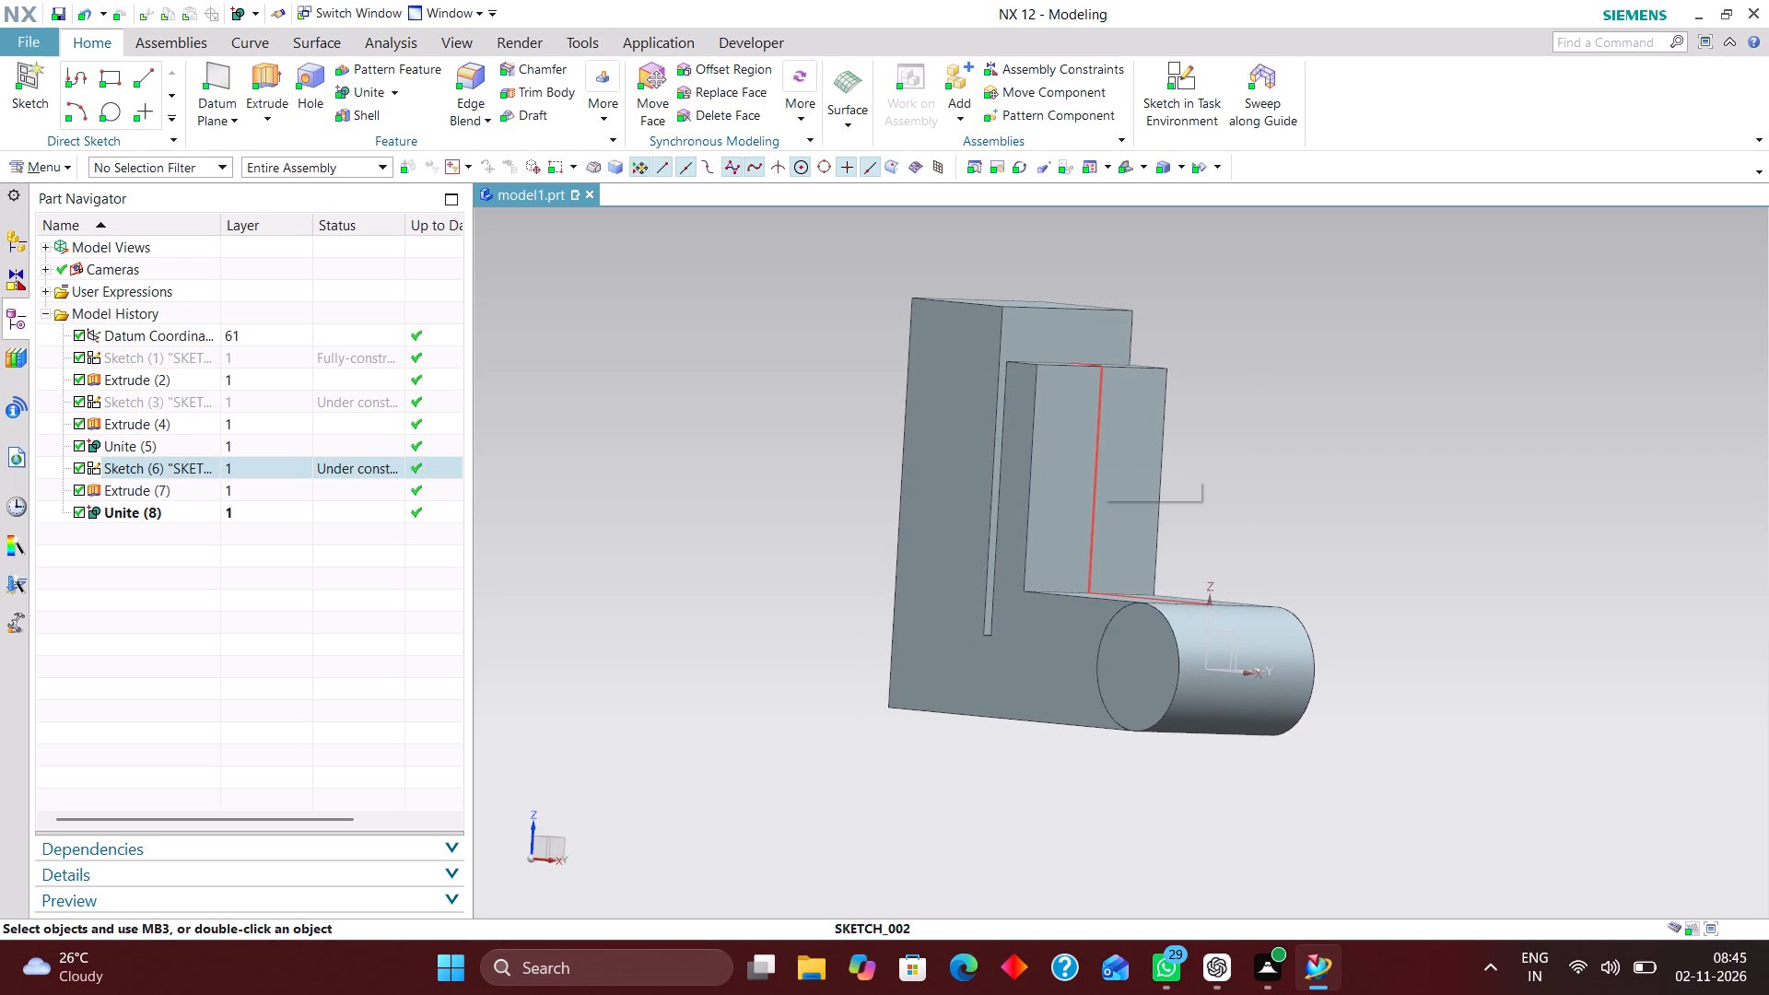
right_drag(1099, 451, 1099, 536)
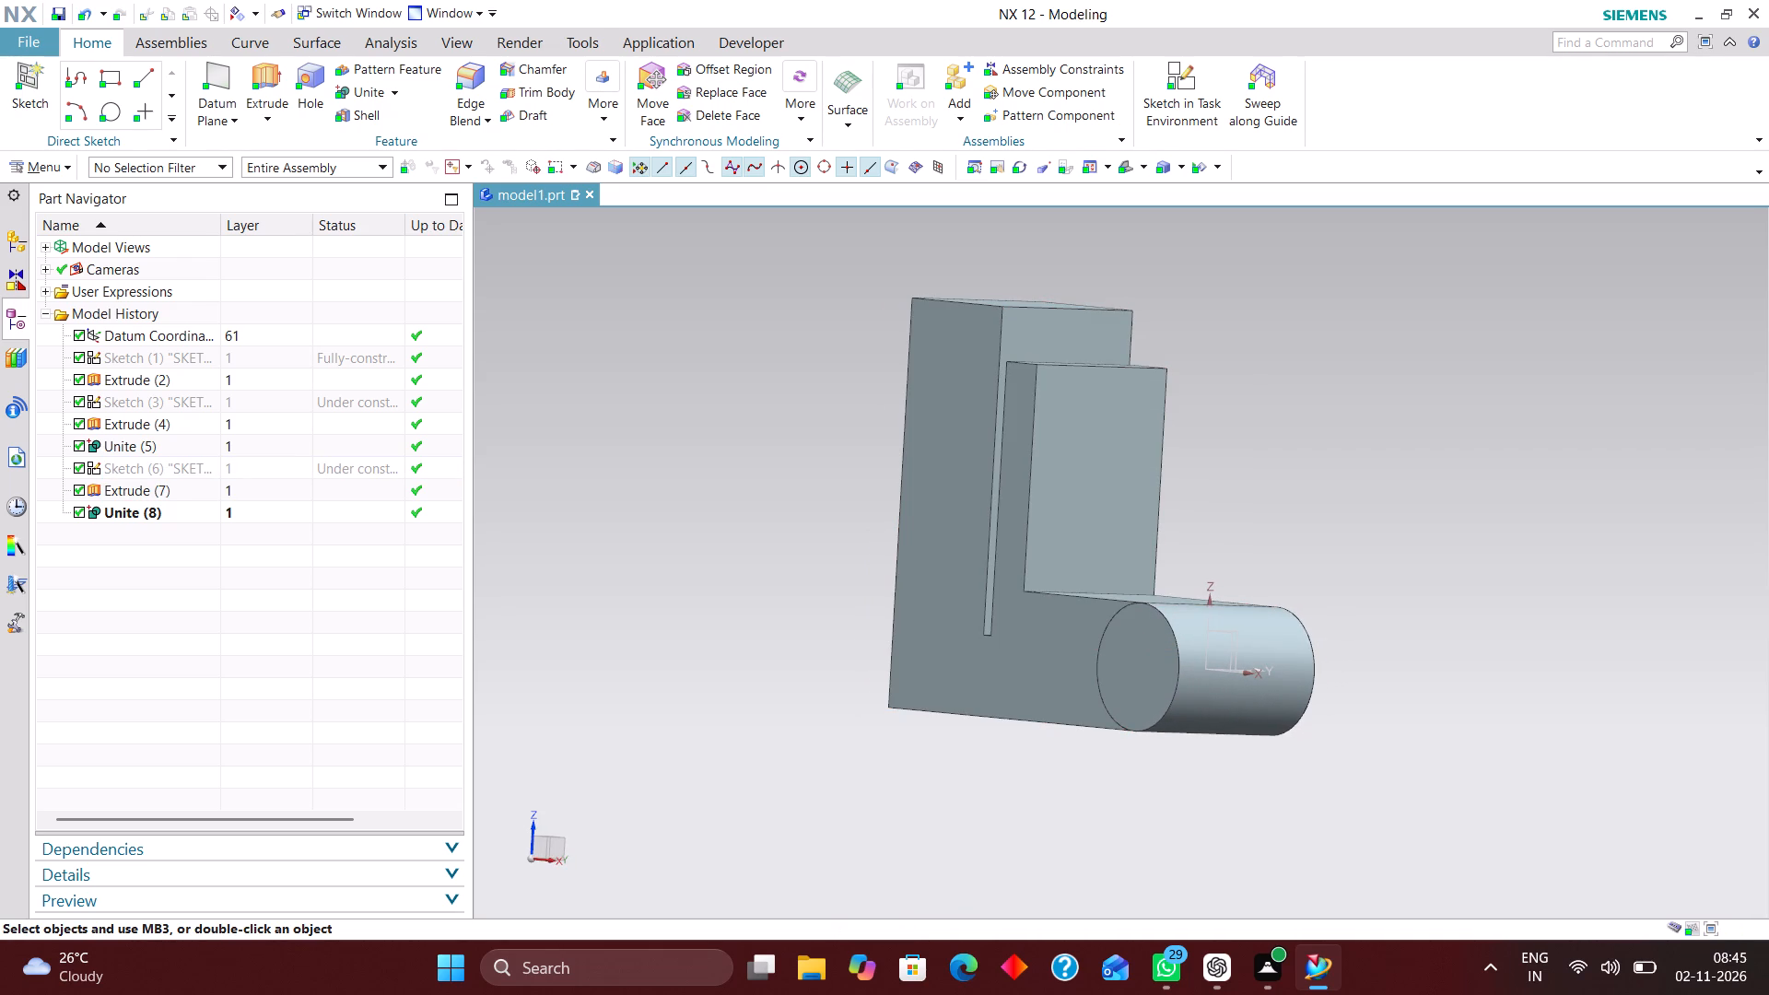
click(1128, 167)
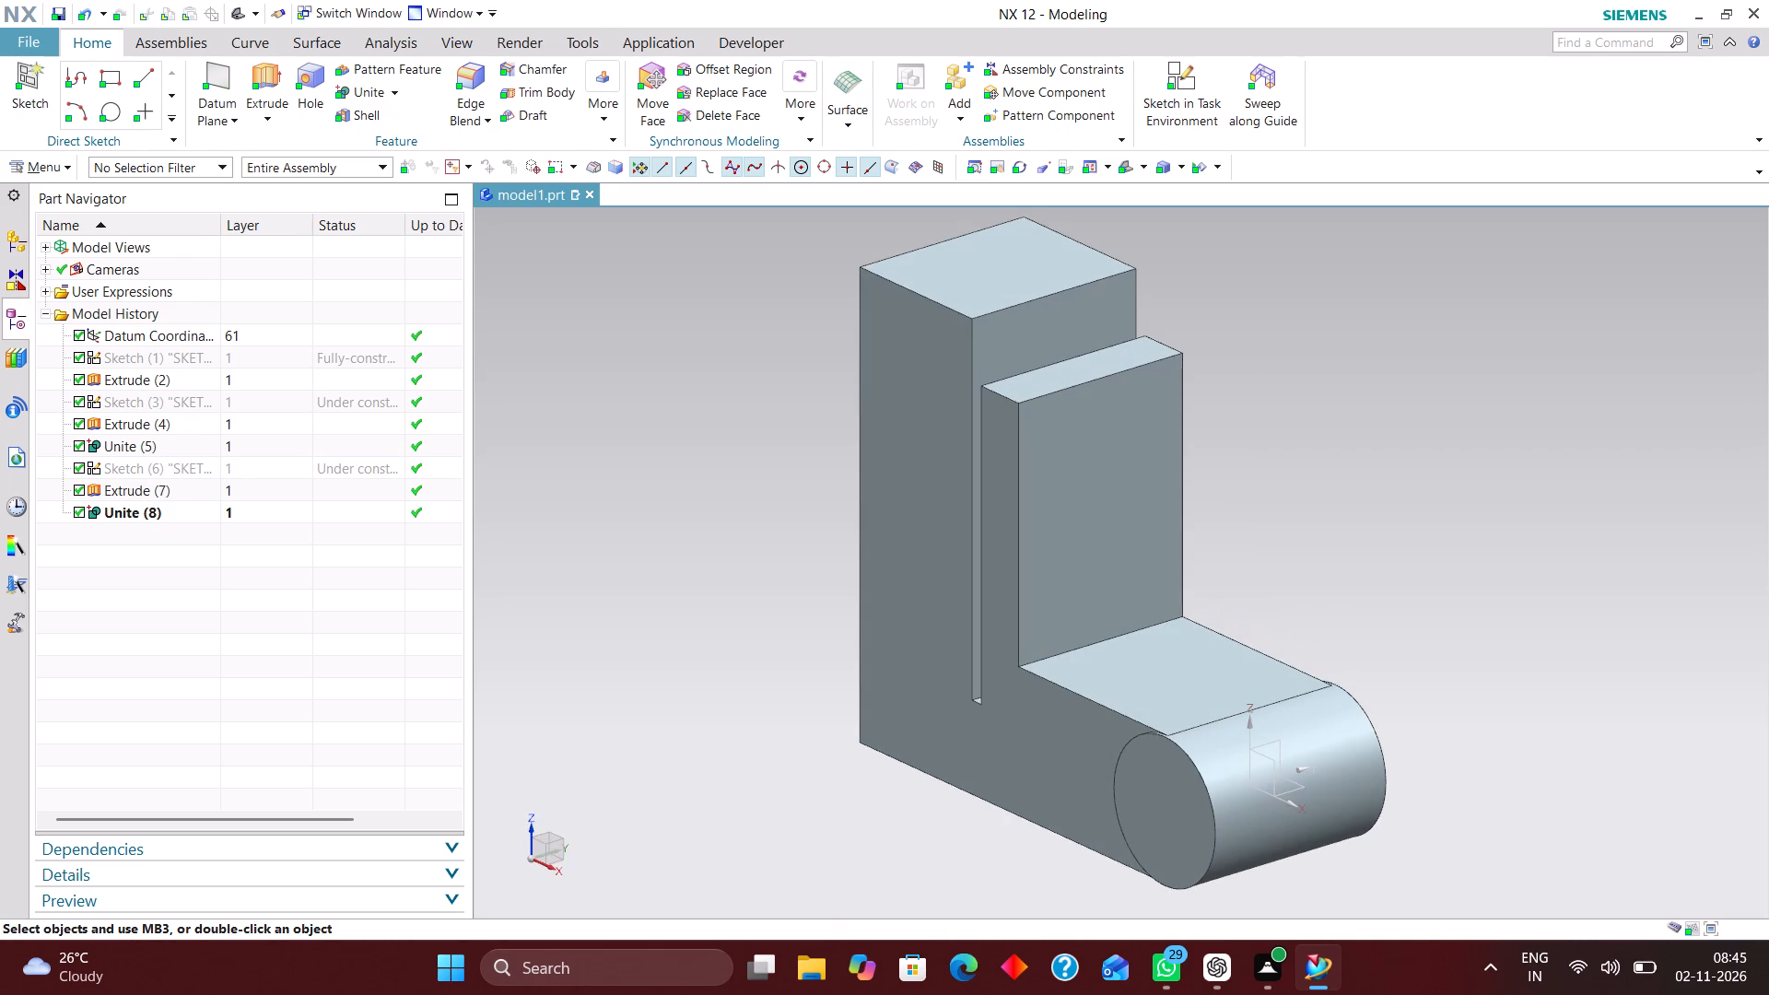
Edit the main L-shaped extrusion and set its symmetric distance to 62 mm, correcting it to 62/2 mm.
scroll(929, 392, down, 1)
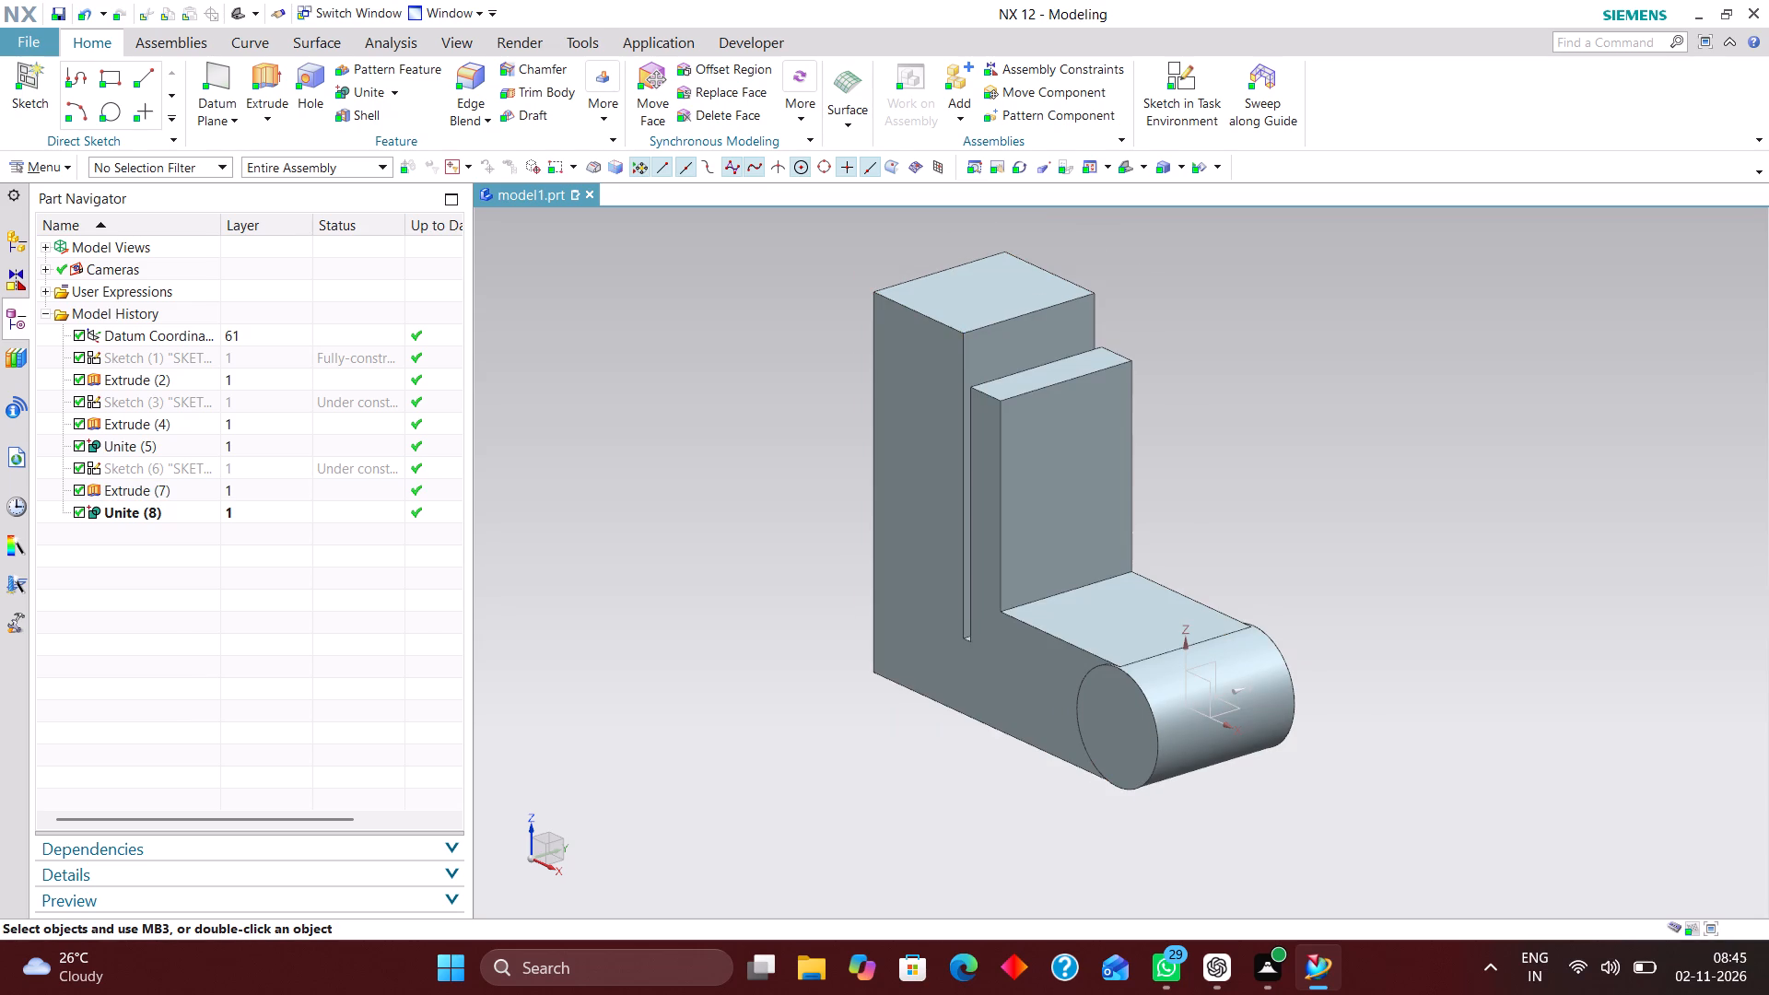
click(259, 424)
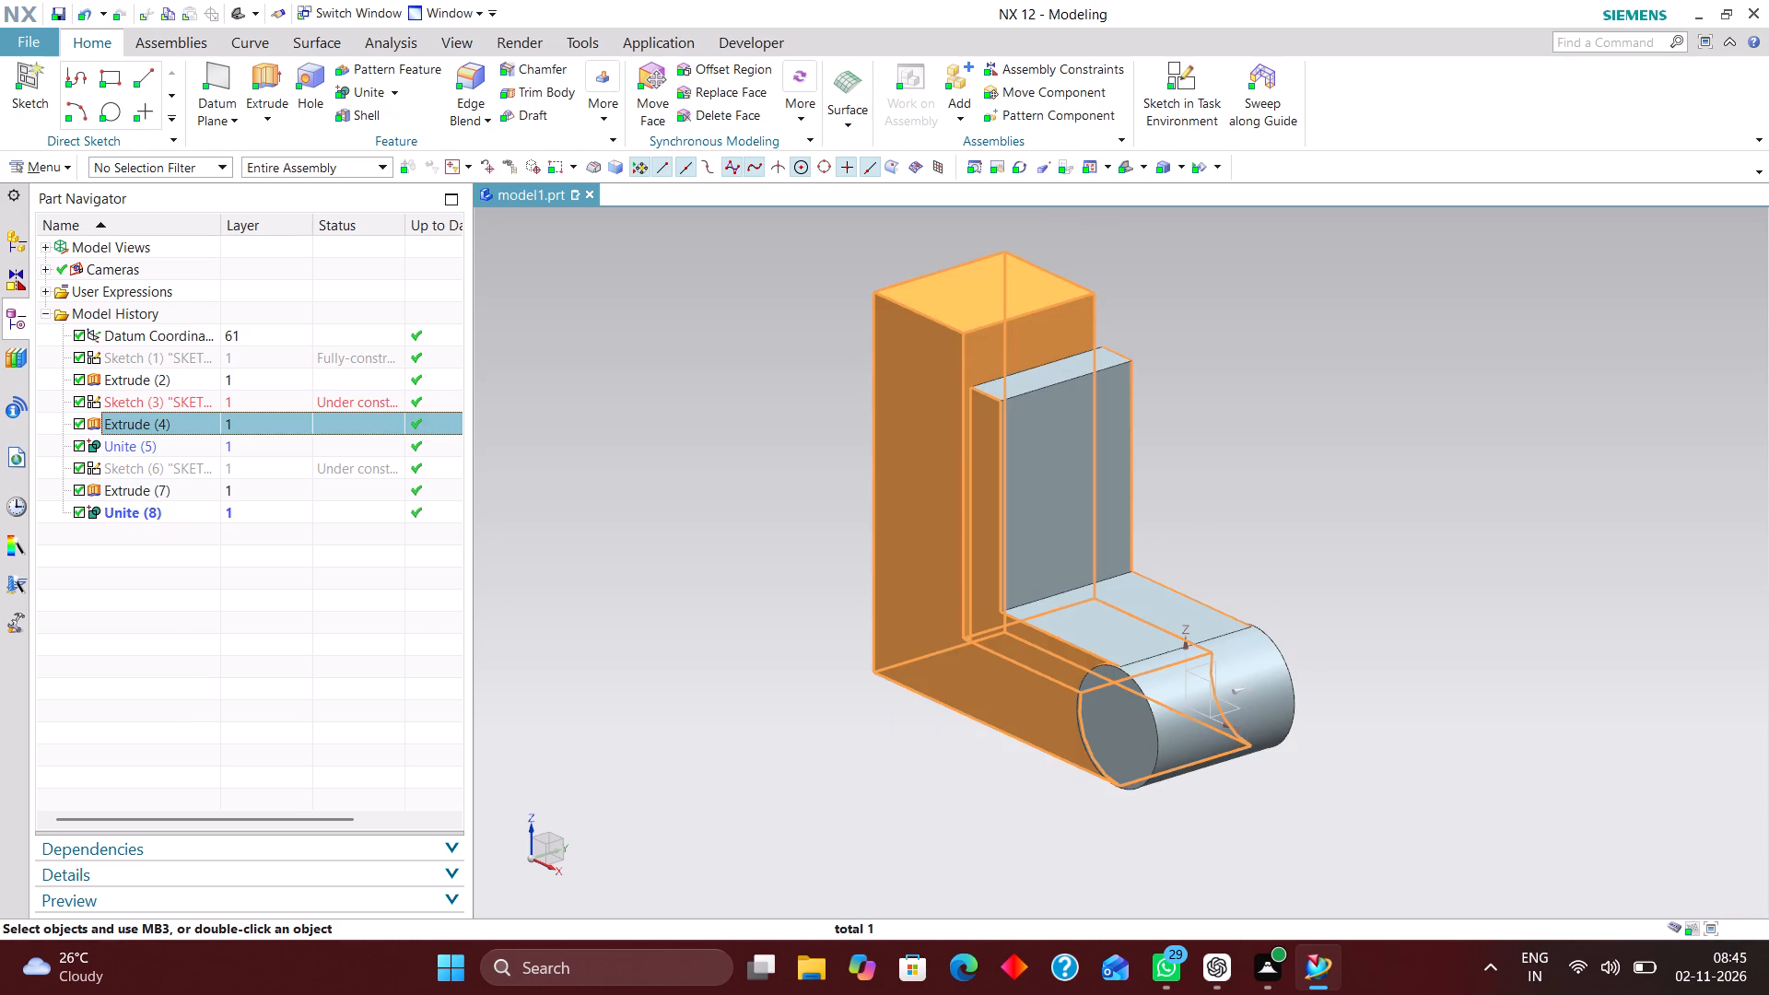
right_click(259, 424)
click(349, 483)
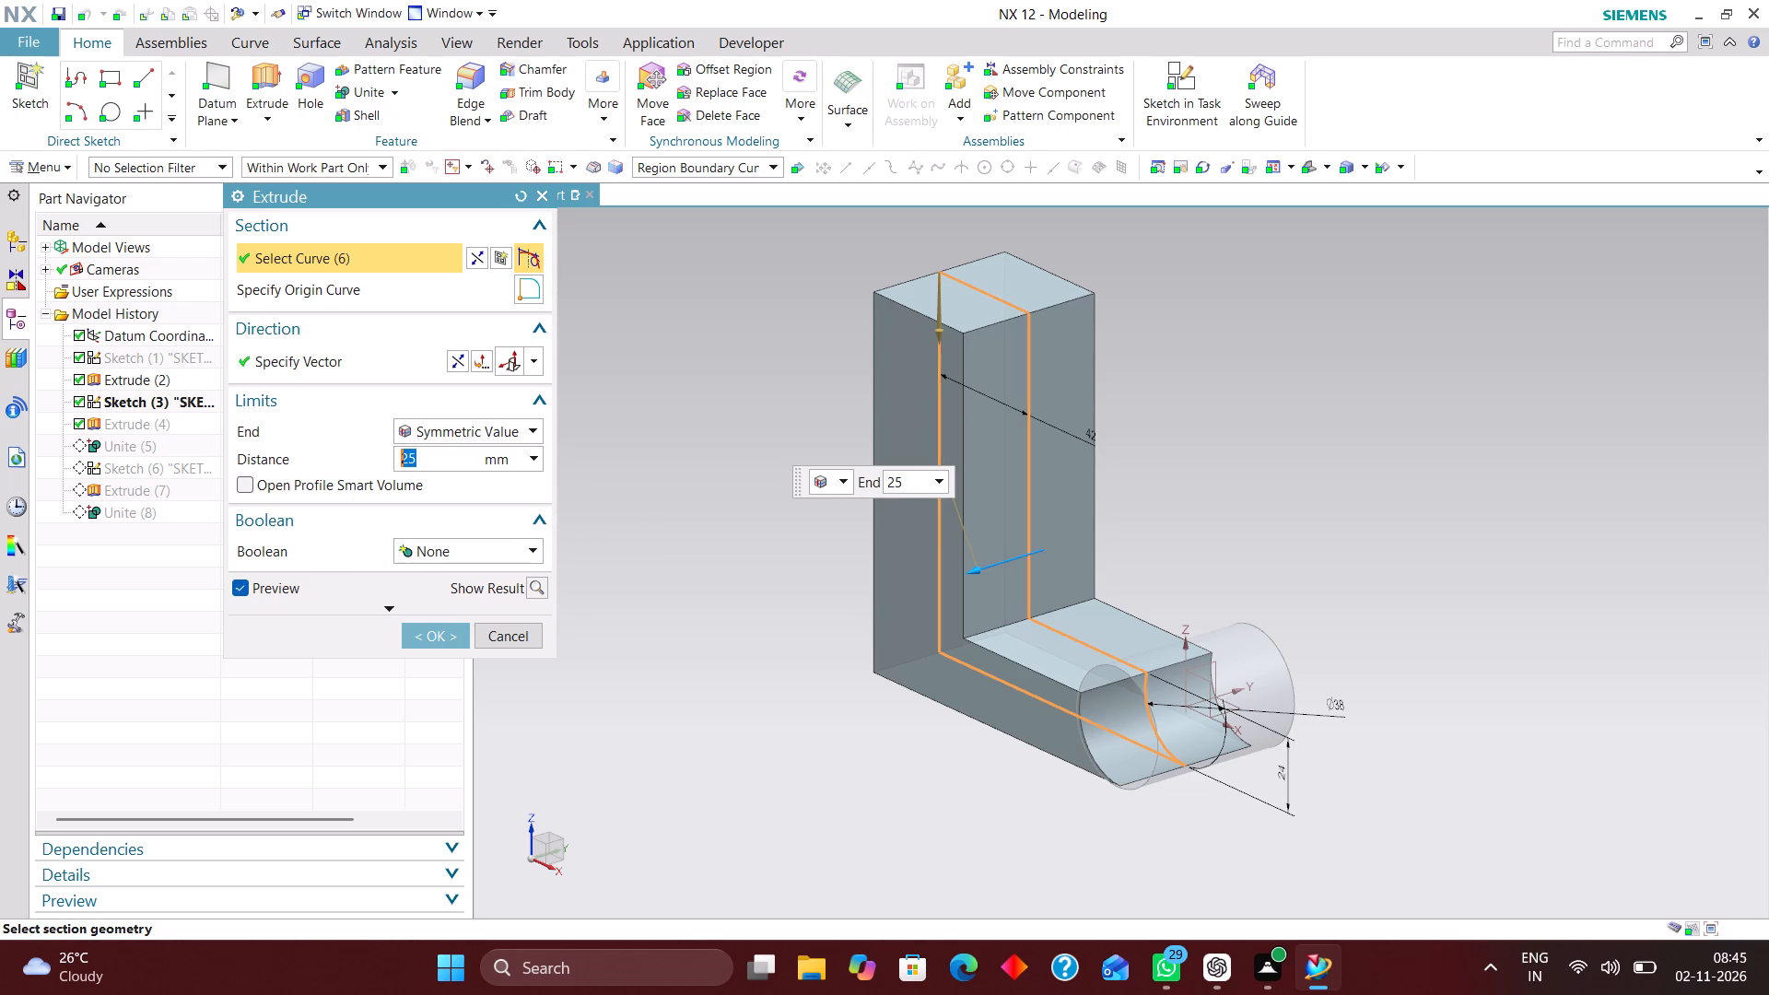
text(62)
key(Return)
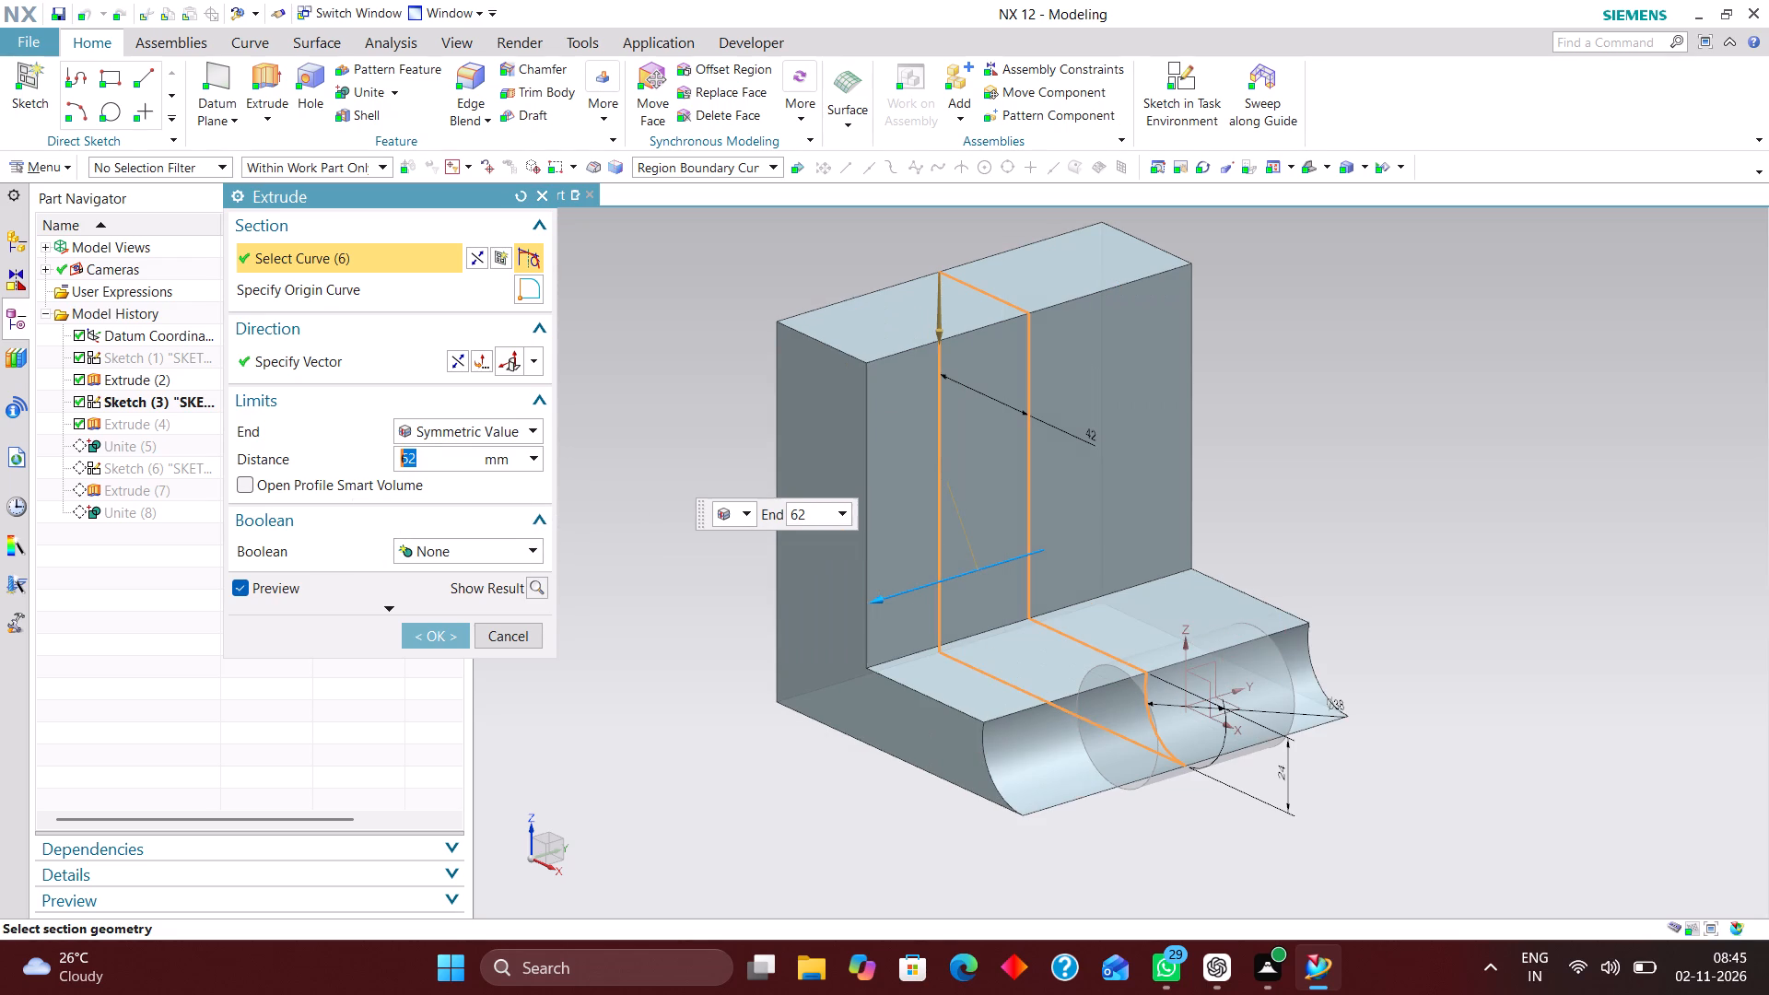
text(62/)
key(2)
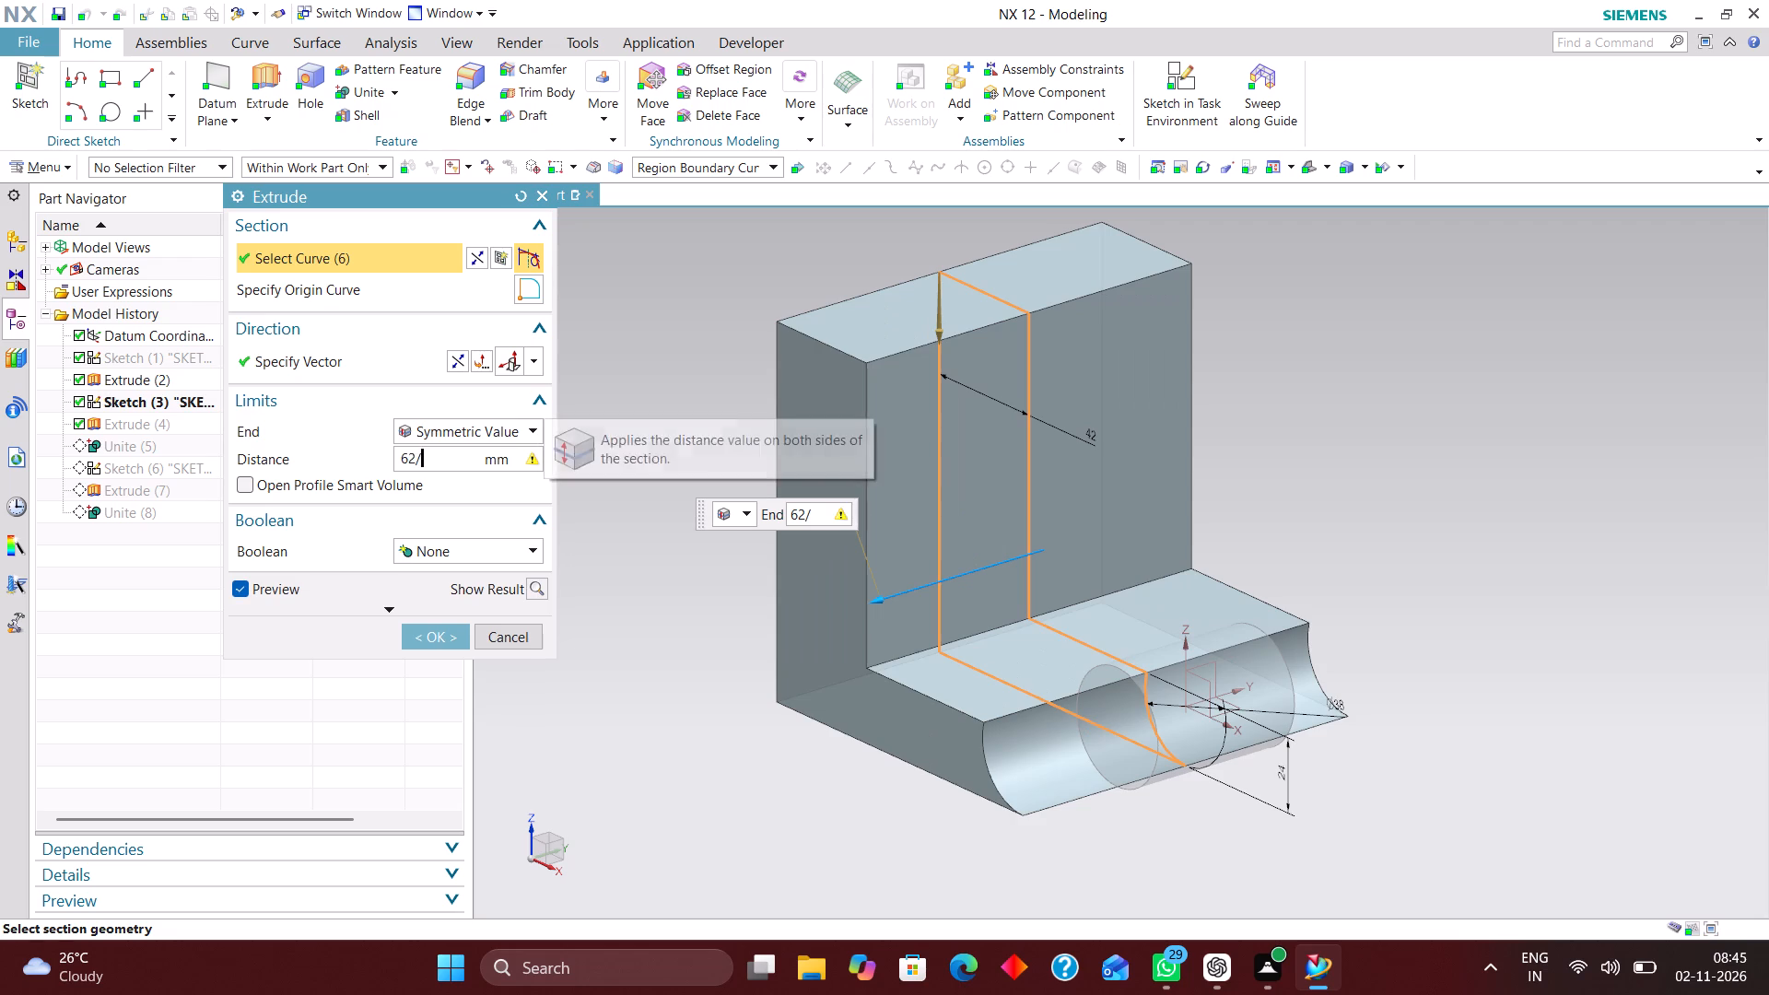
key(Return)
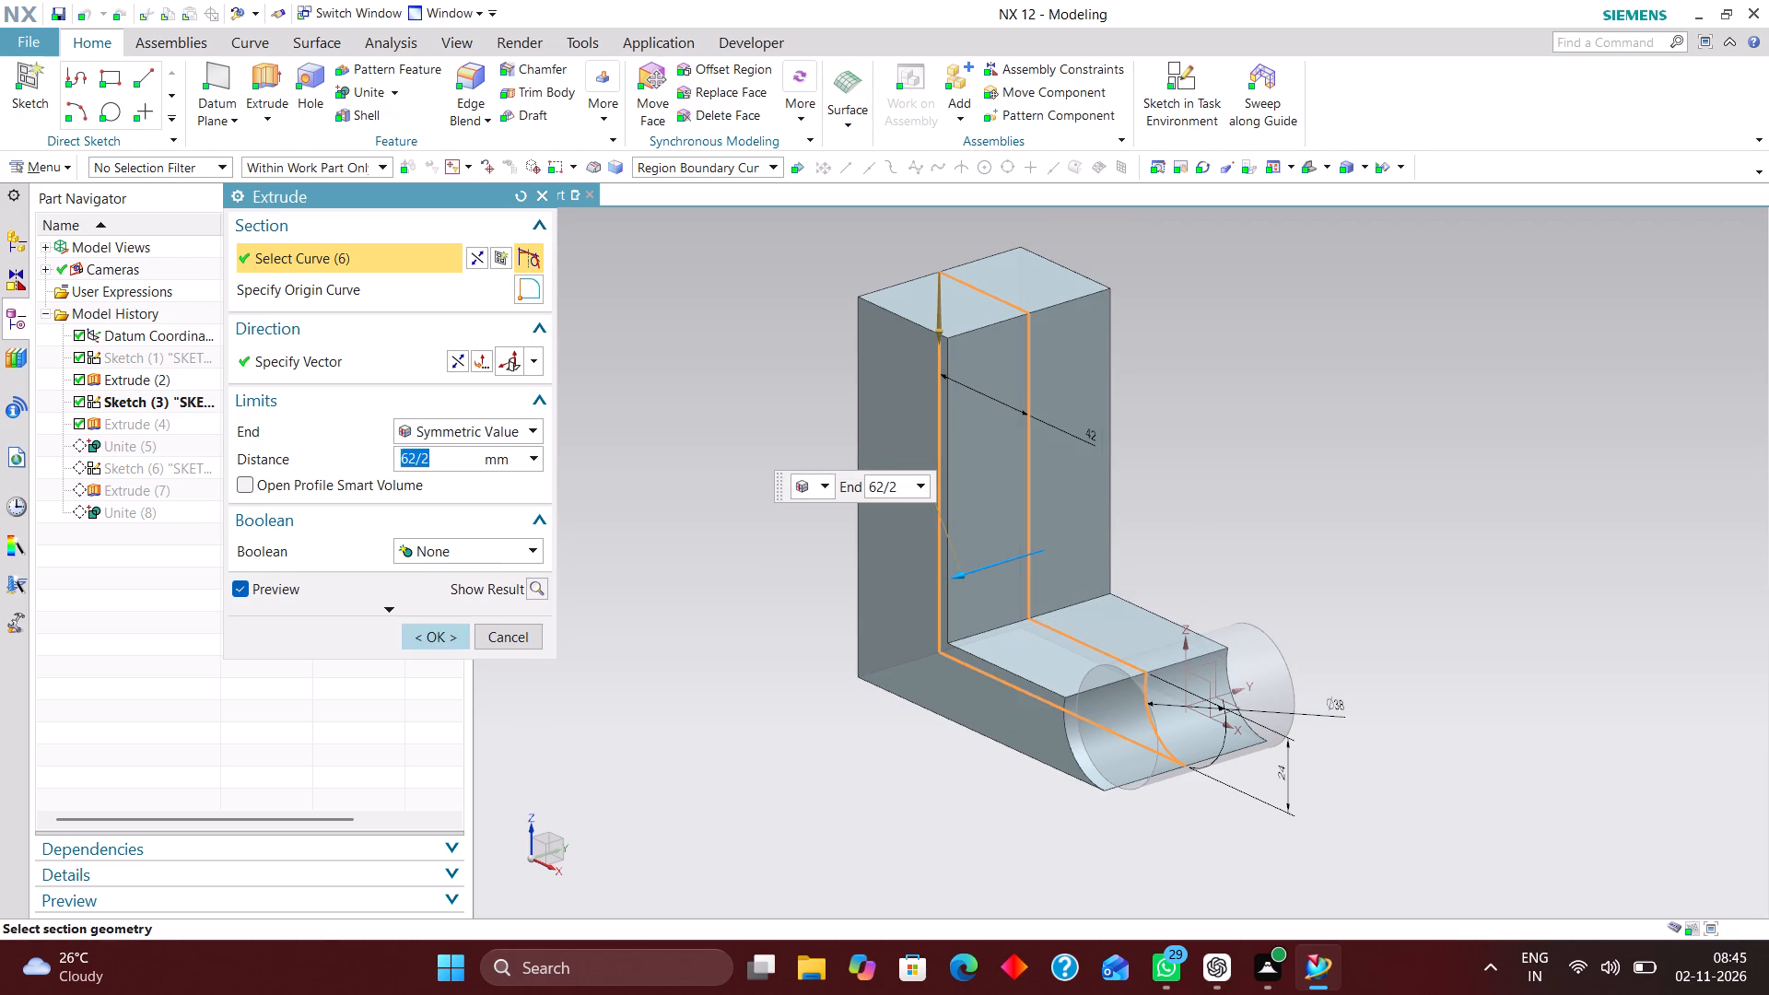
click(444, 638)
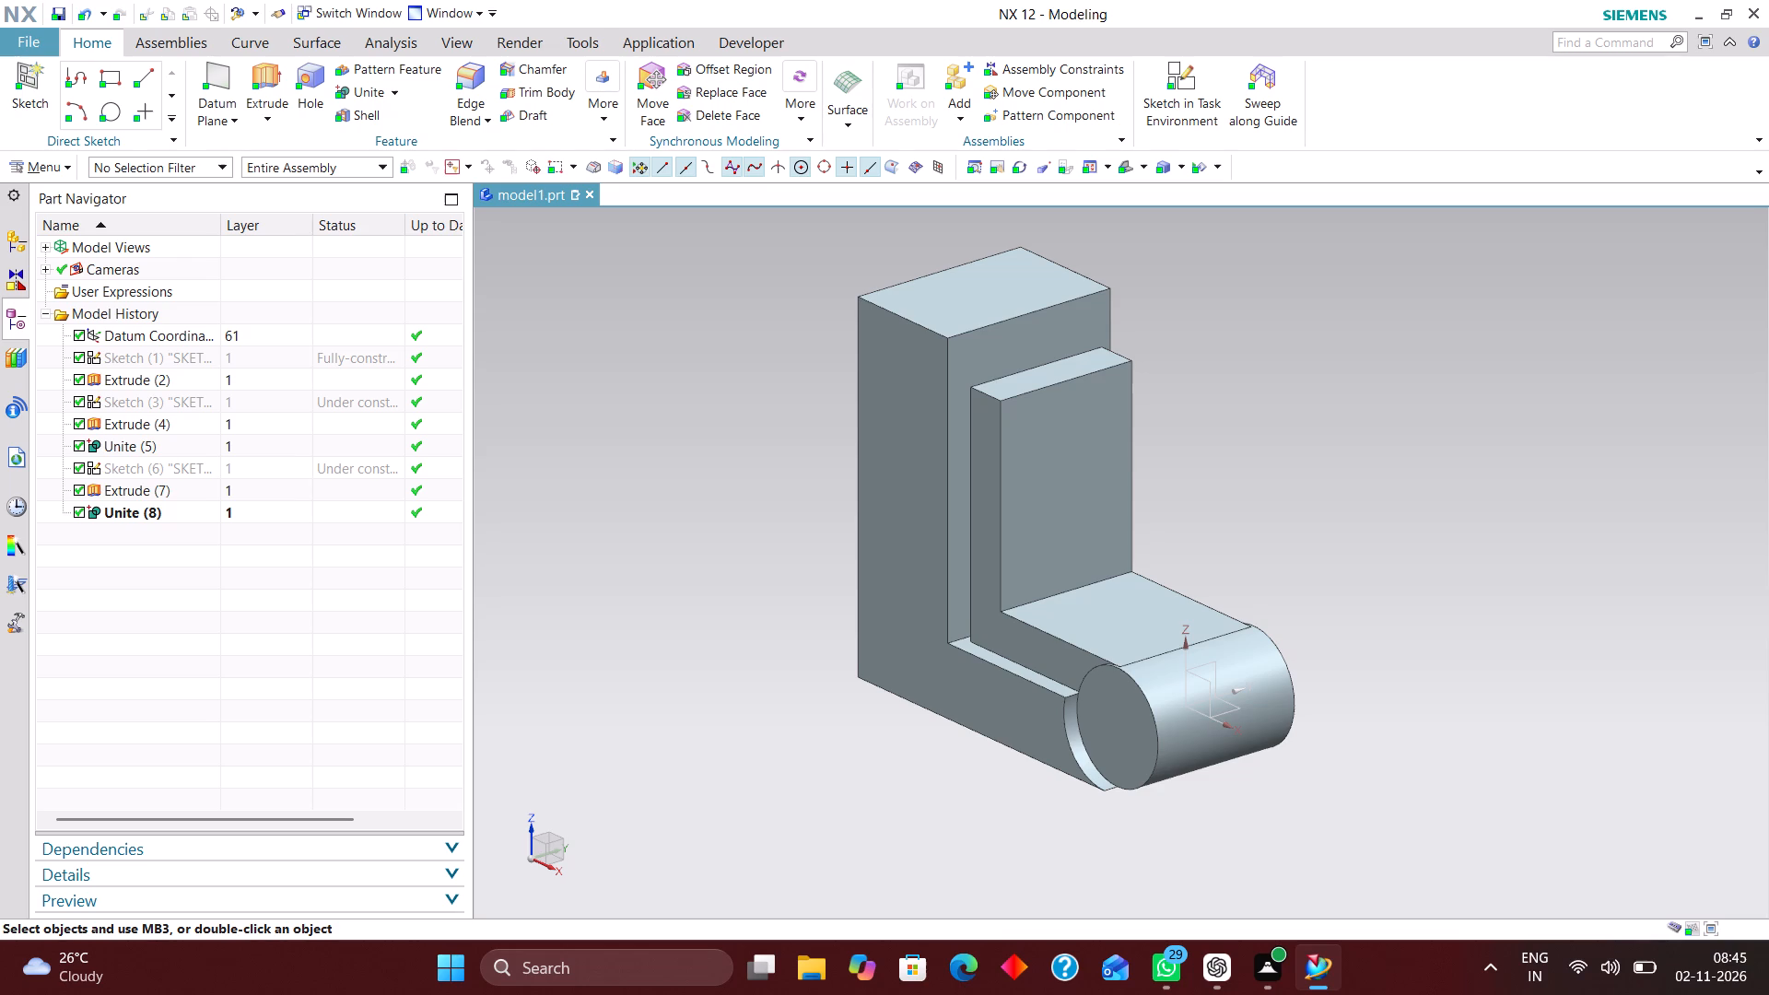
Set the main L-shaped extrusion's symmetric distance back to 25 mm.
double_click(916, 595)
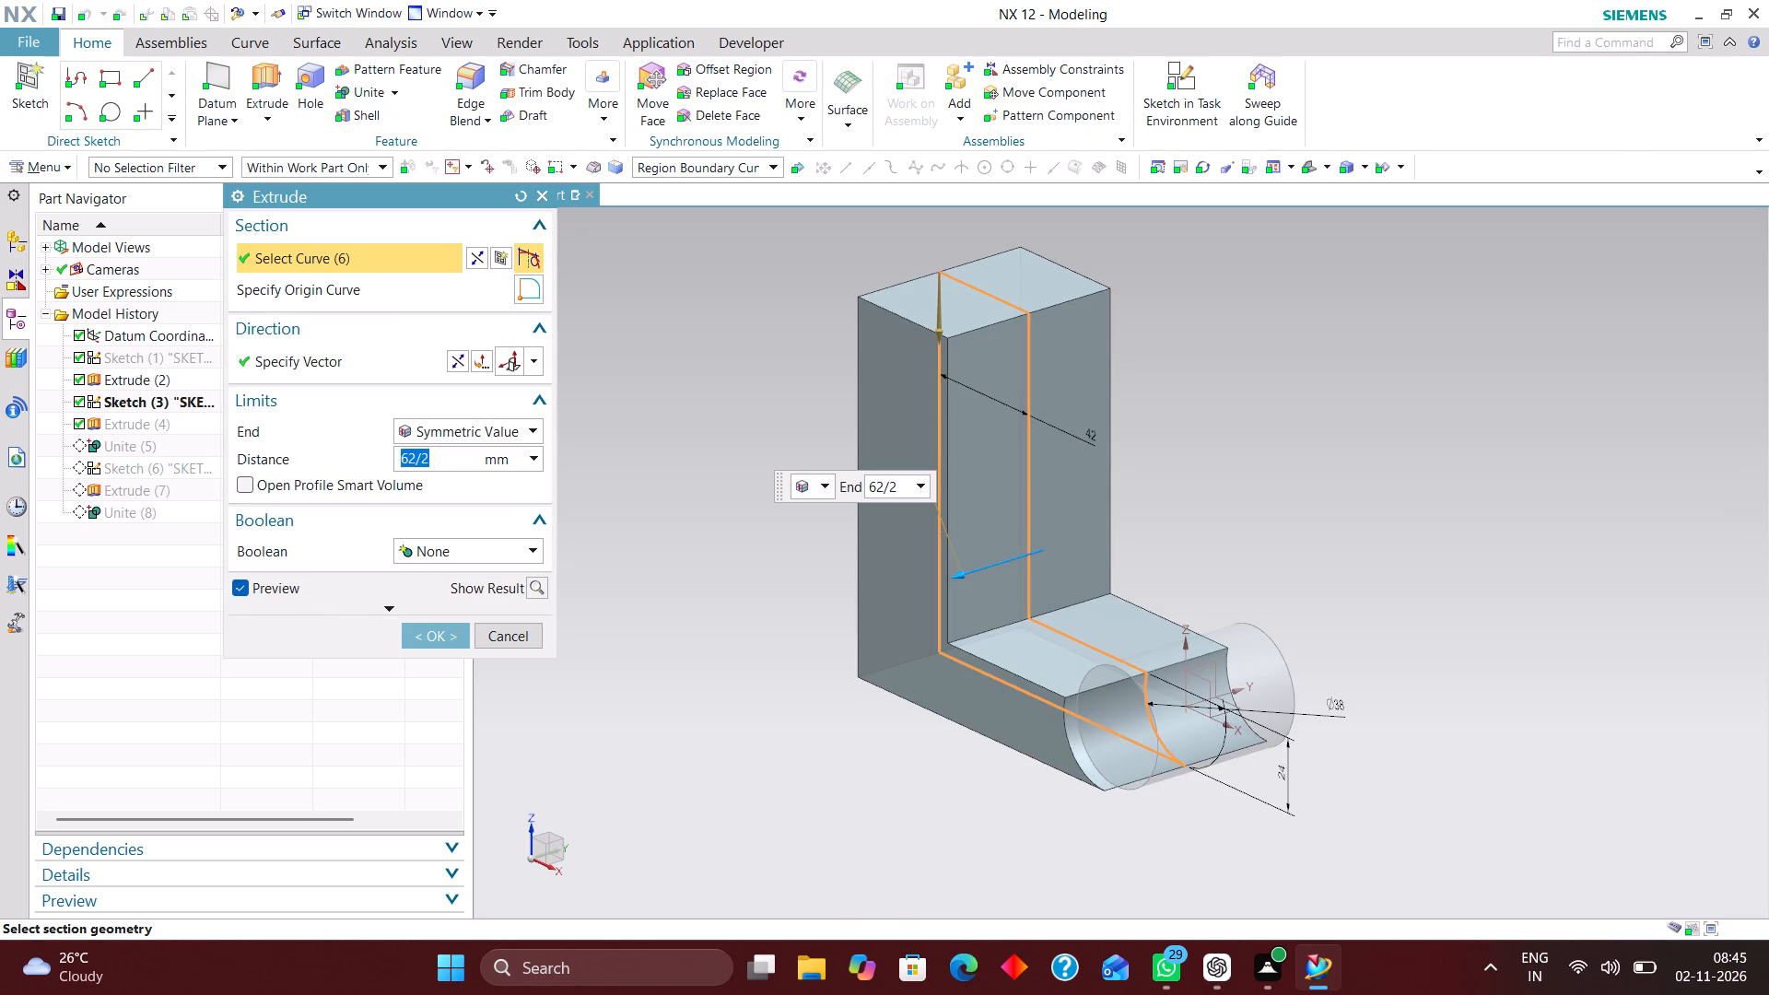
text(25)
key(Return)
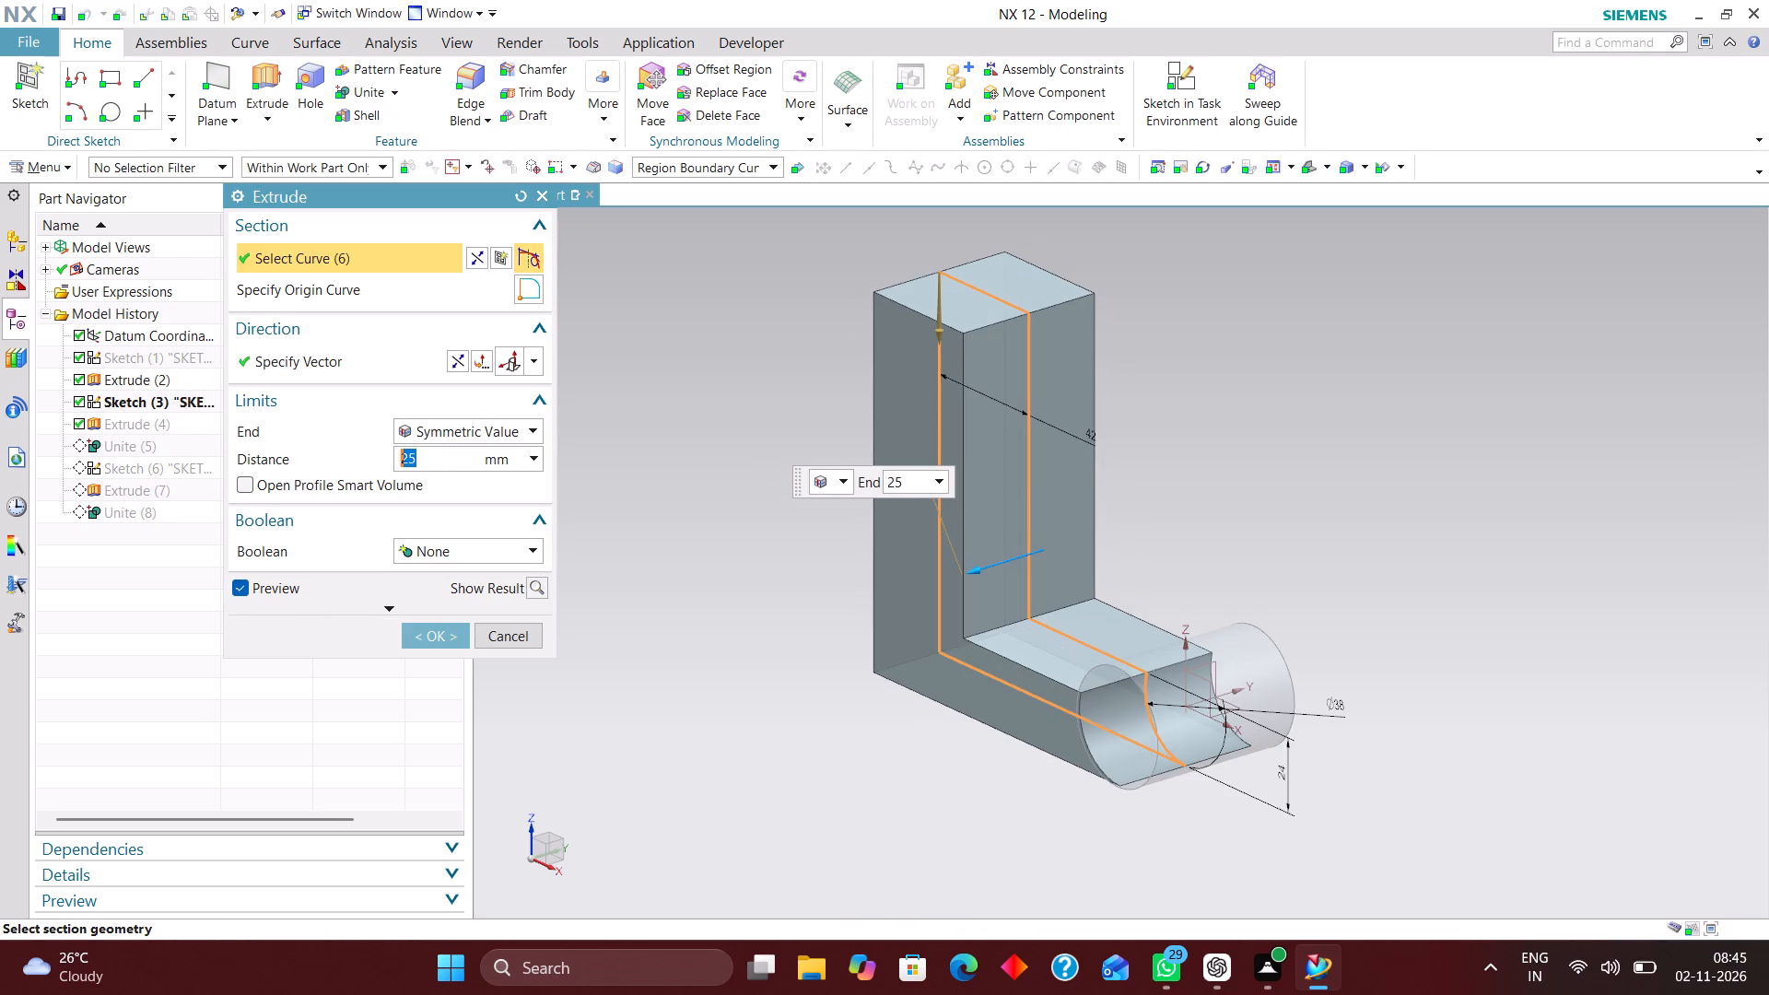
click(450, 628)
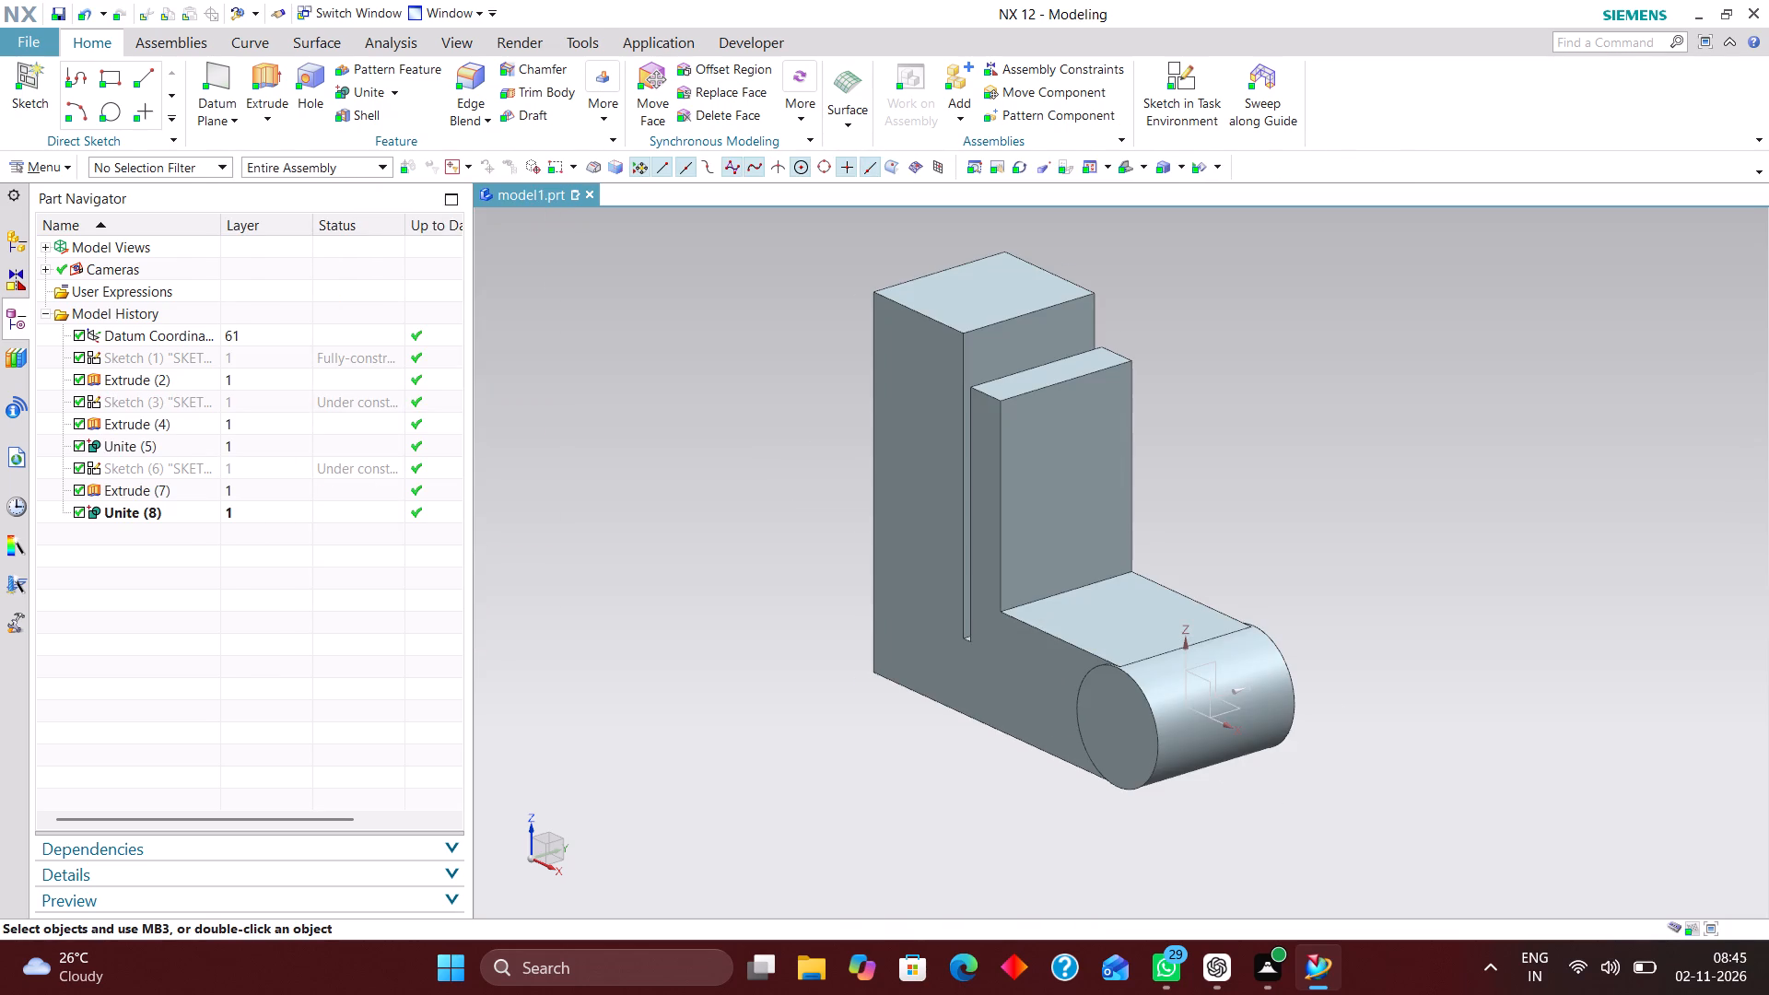
Set the pivot cylinder extrusion's symmetric distance to 62/2 mm.
double_click(1145, 717)
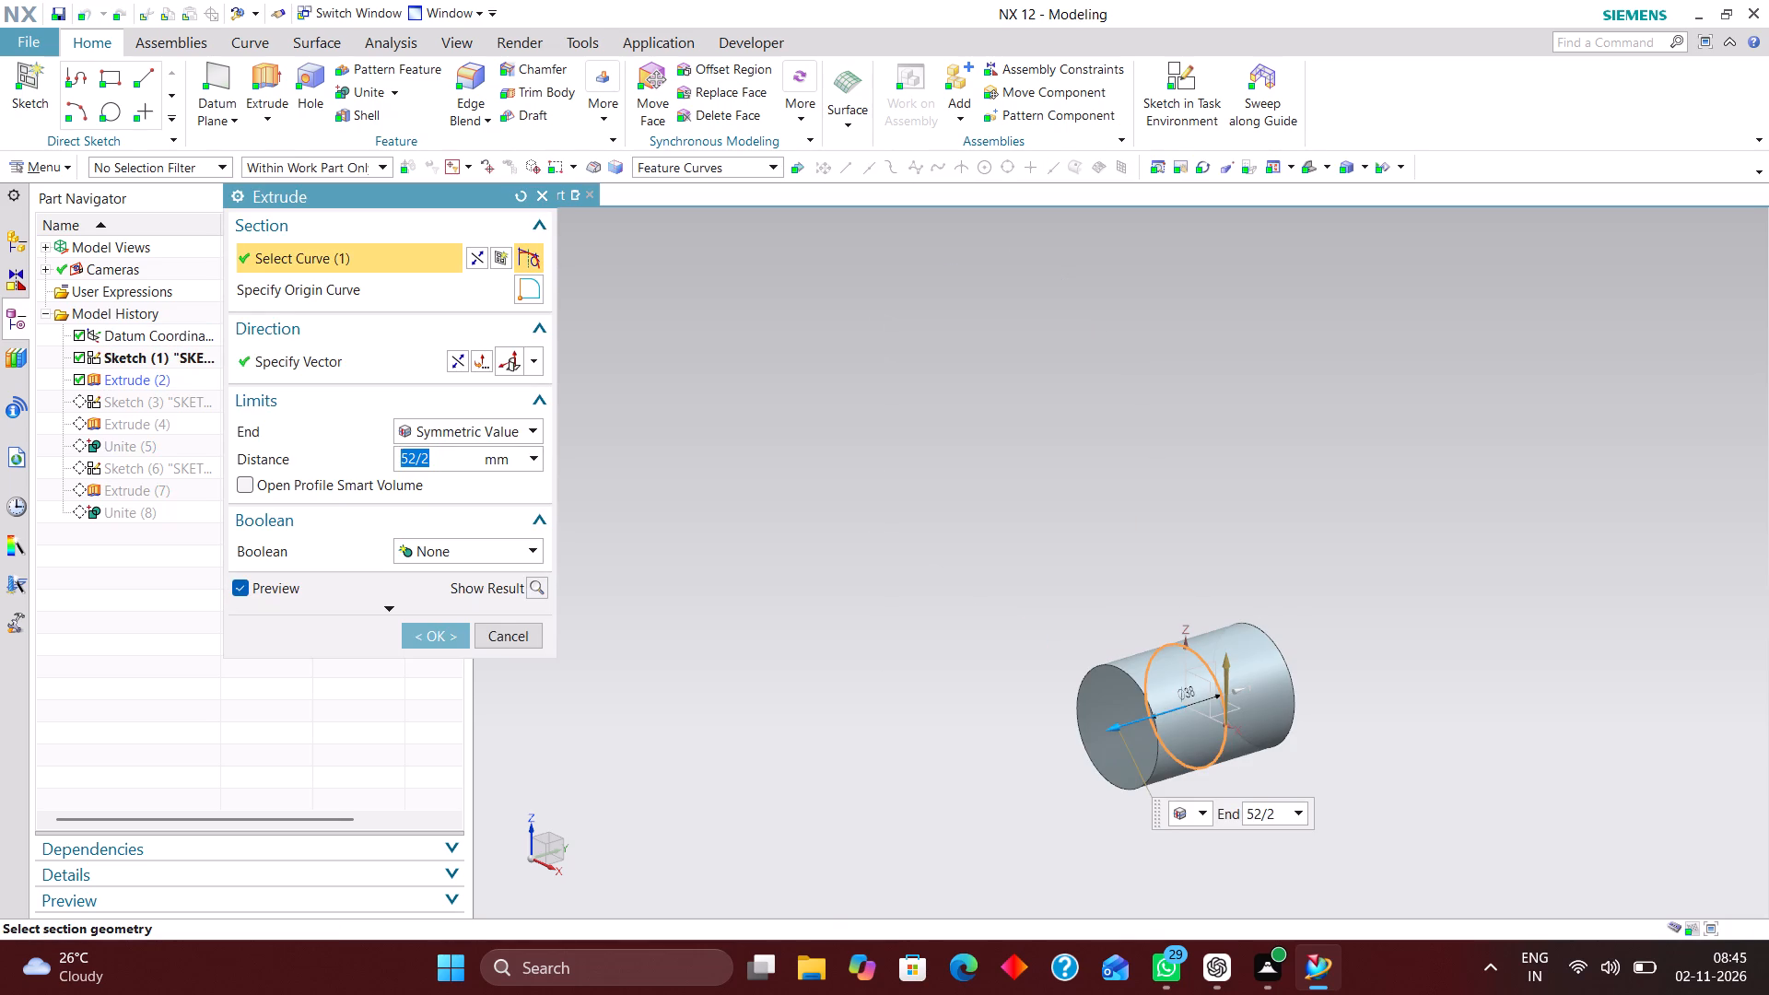
text(62/2)
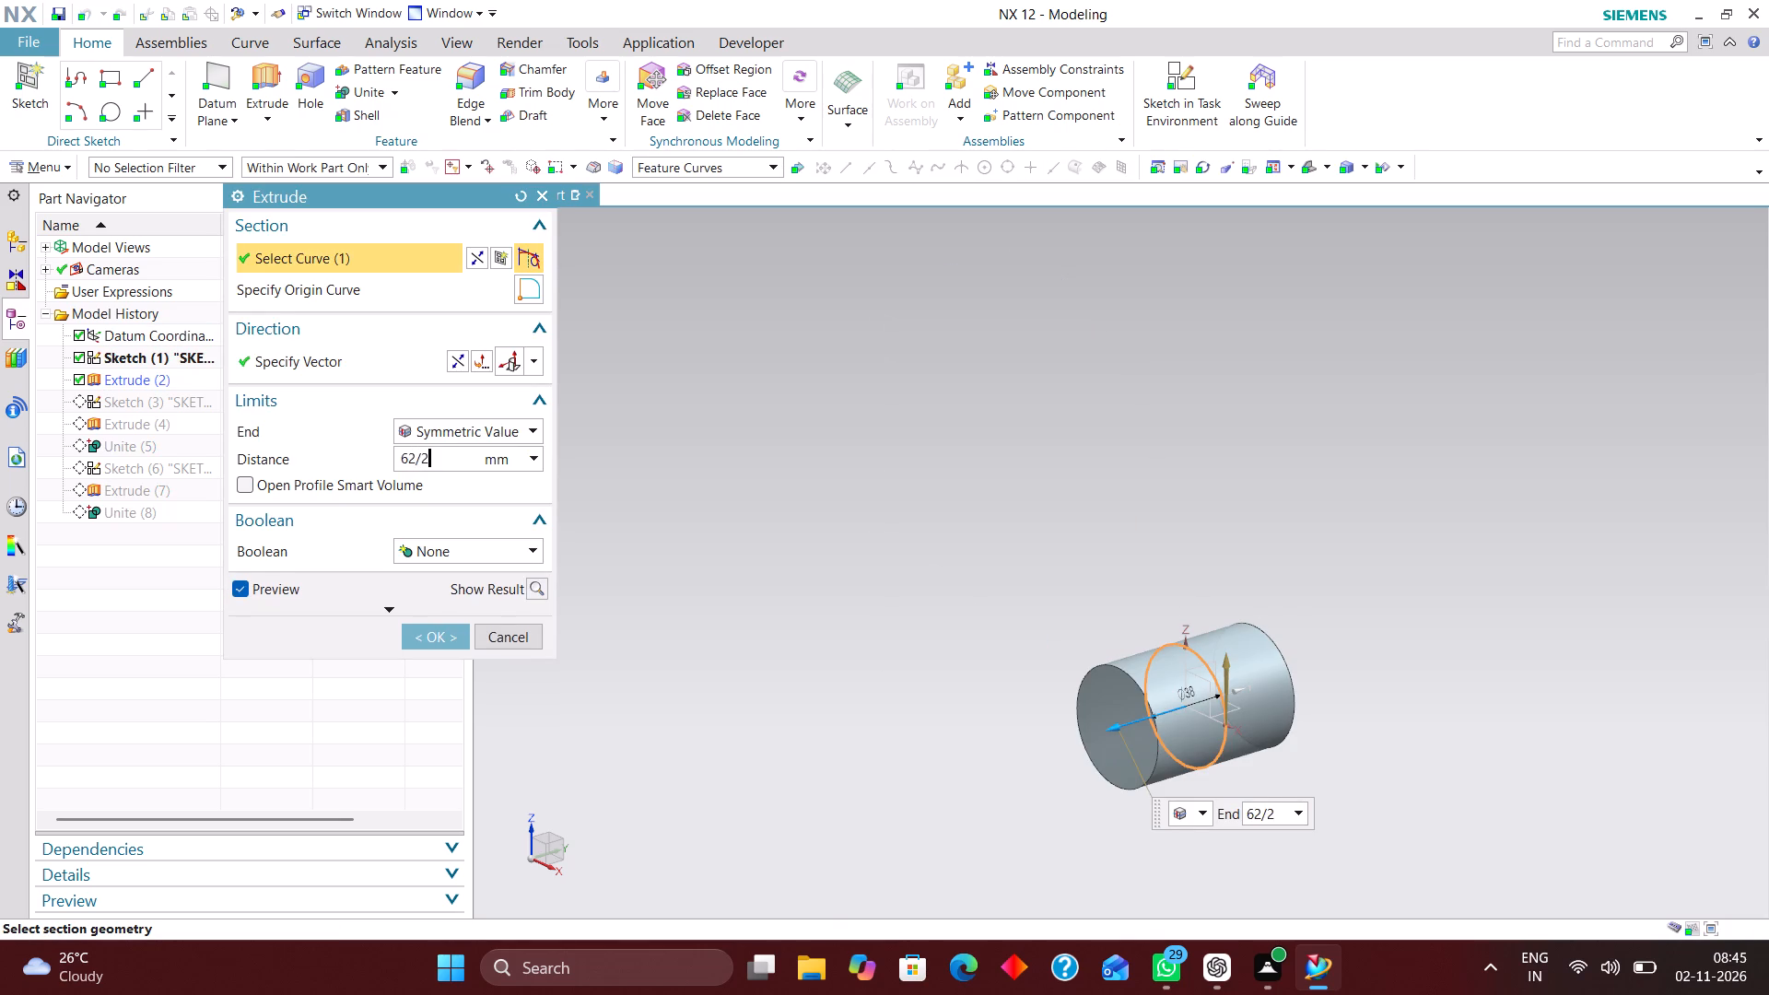
key(Return)
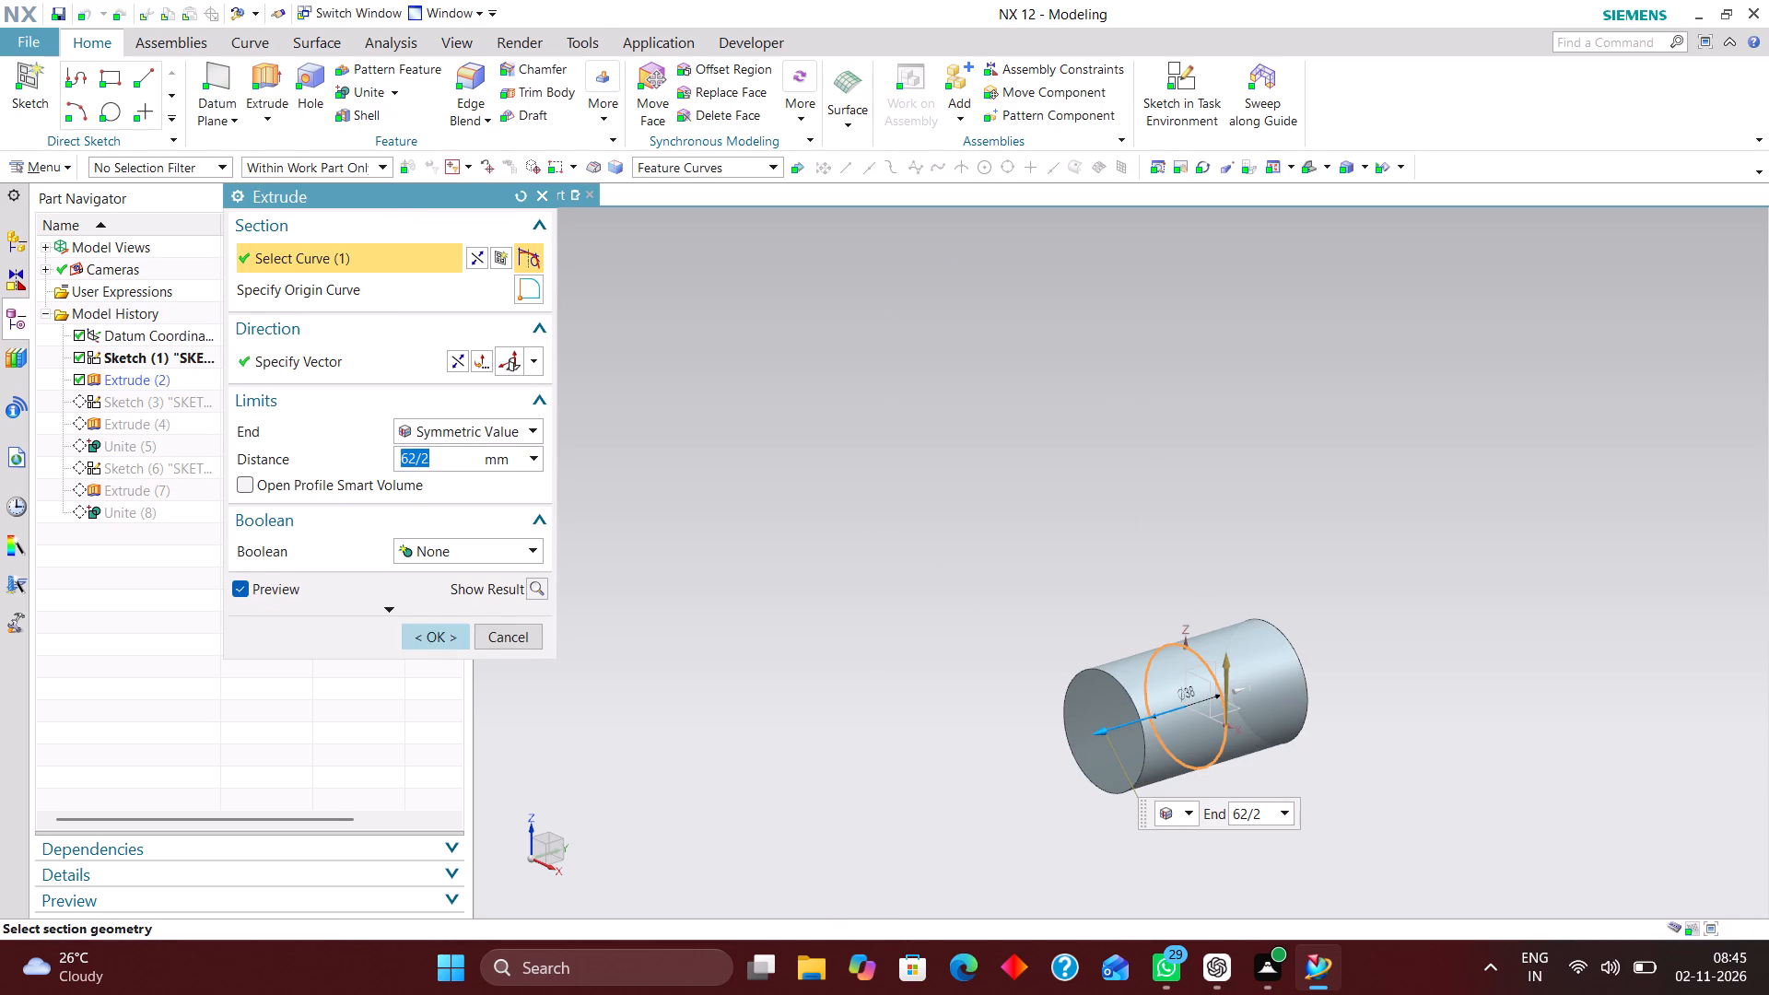
click(439, 638)
Inspect the bracket with its lengthened pivot and review the dimensions in the main L-shaped profile sketch, leaving the sketch unedited.
middle_drag(1483, 670, 1517, 645)
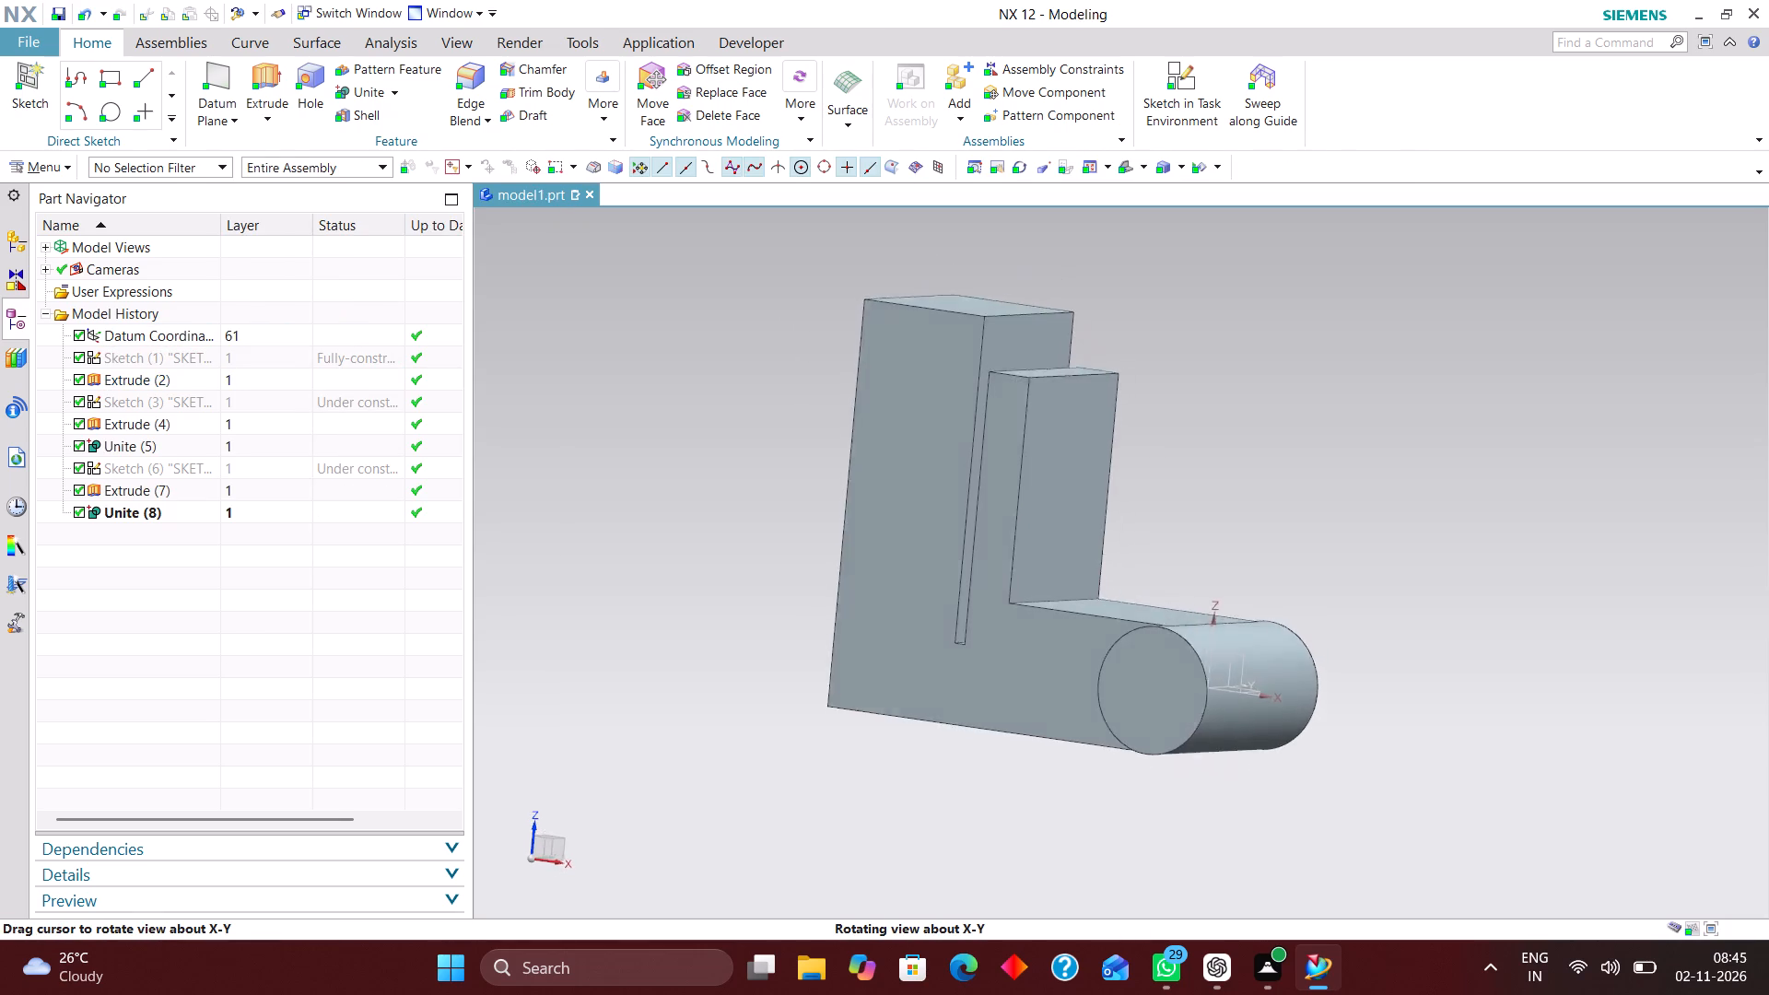
middle_drag(1517, 645, 1551, 655)
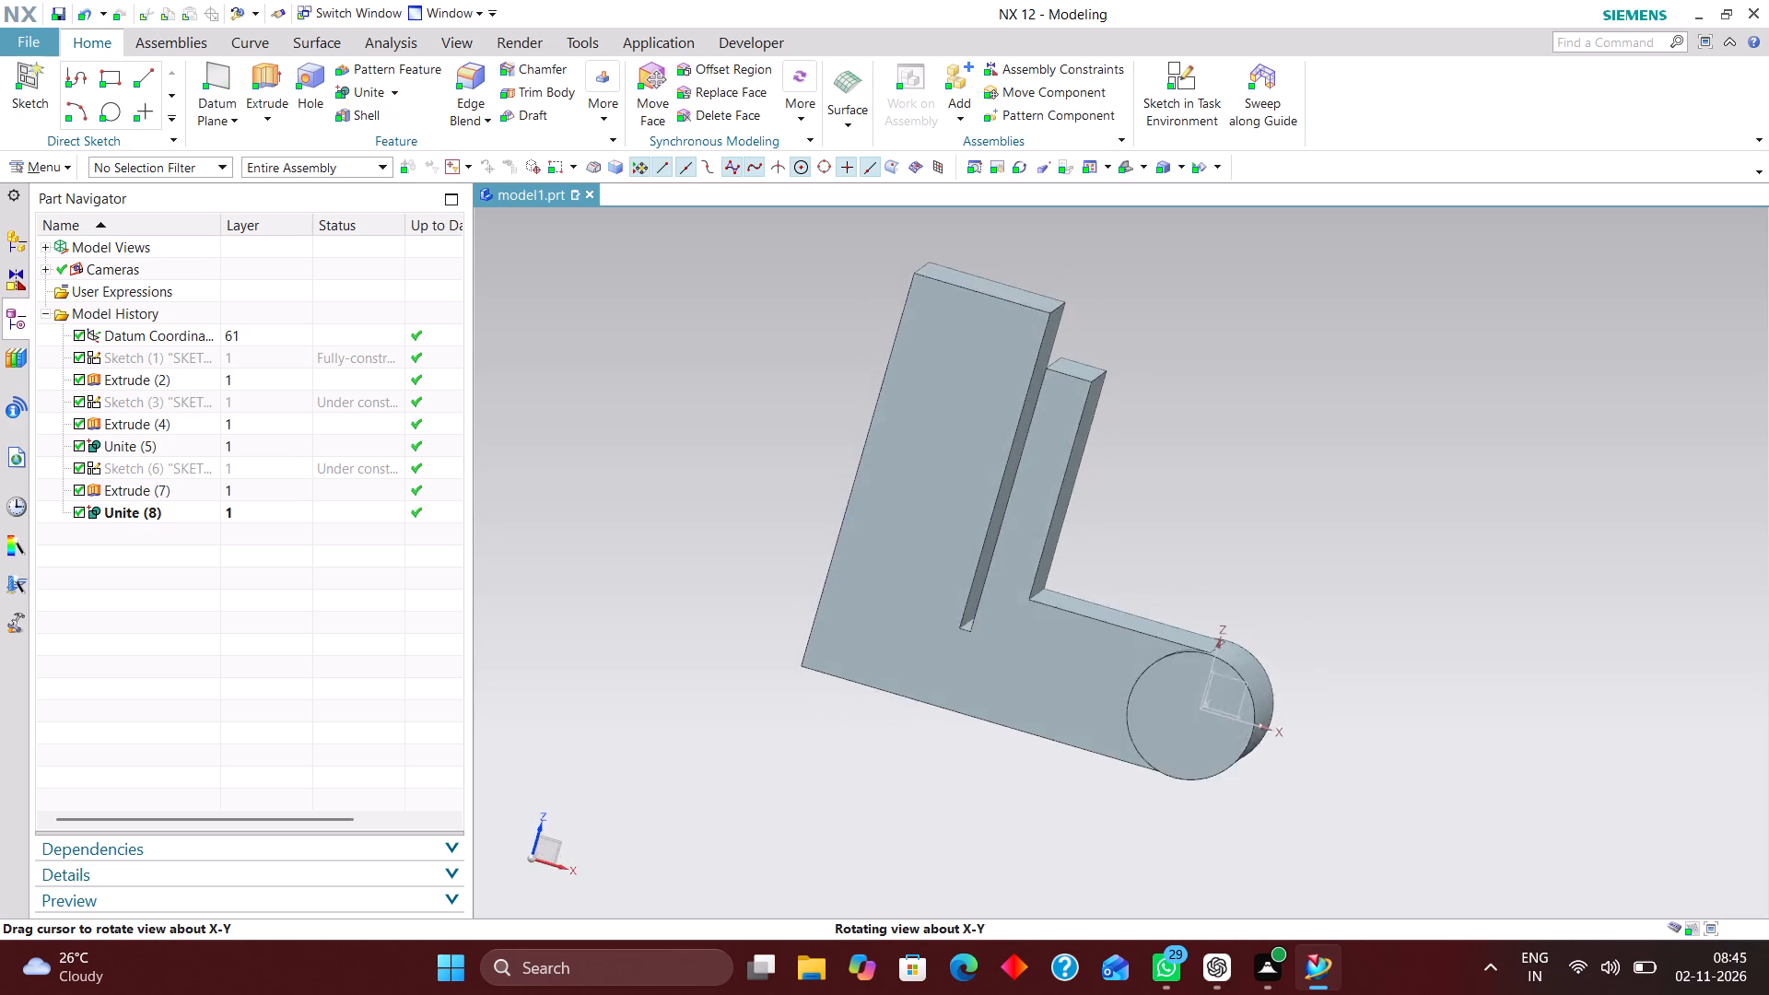
middle_drag(1551, 655, 1531, 605)
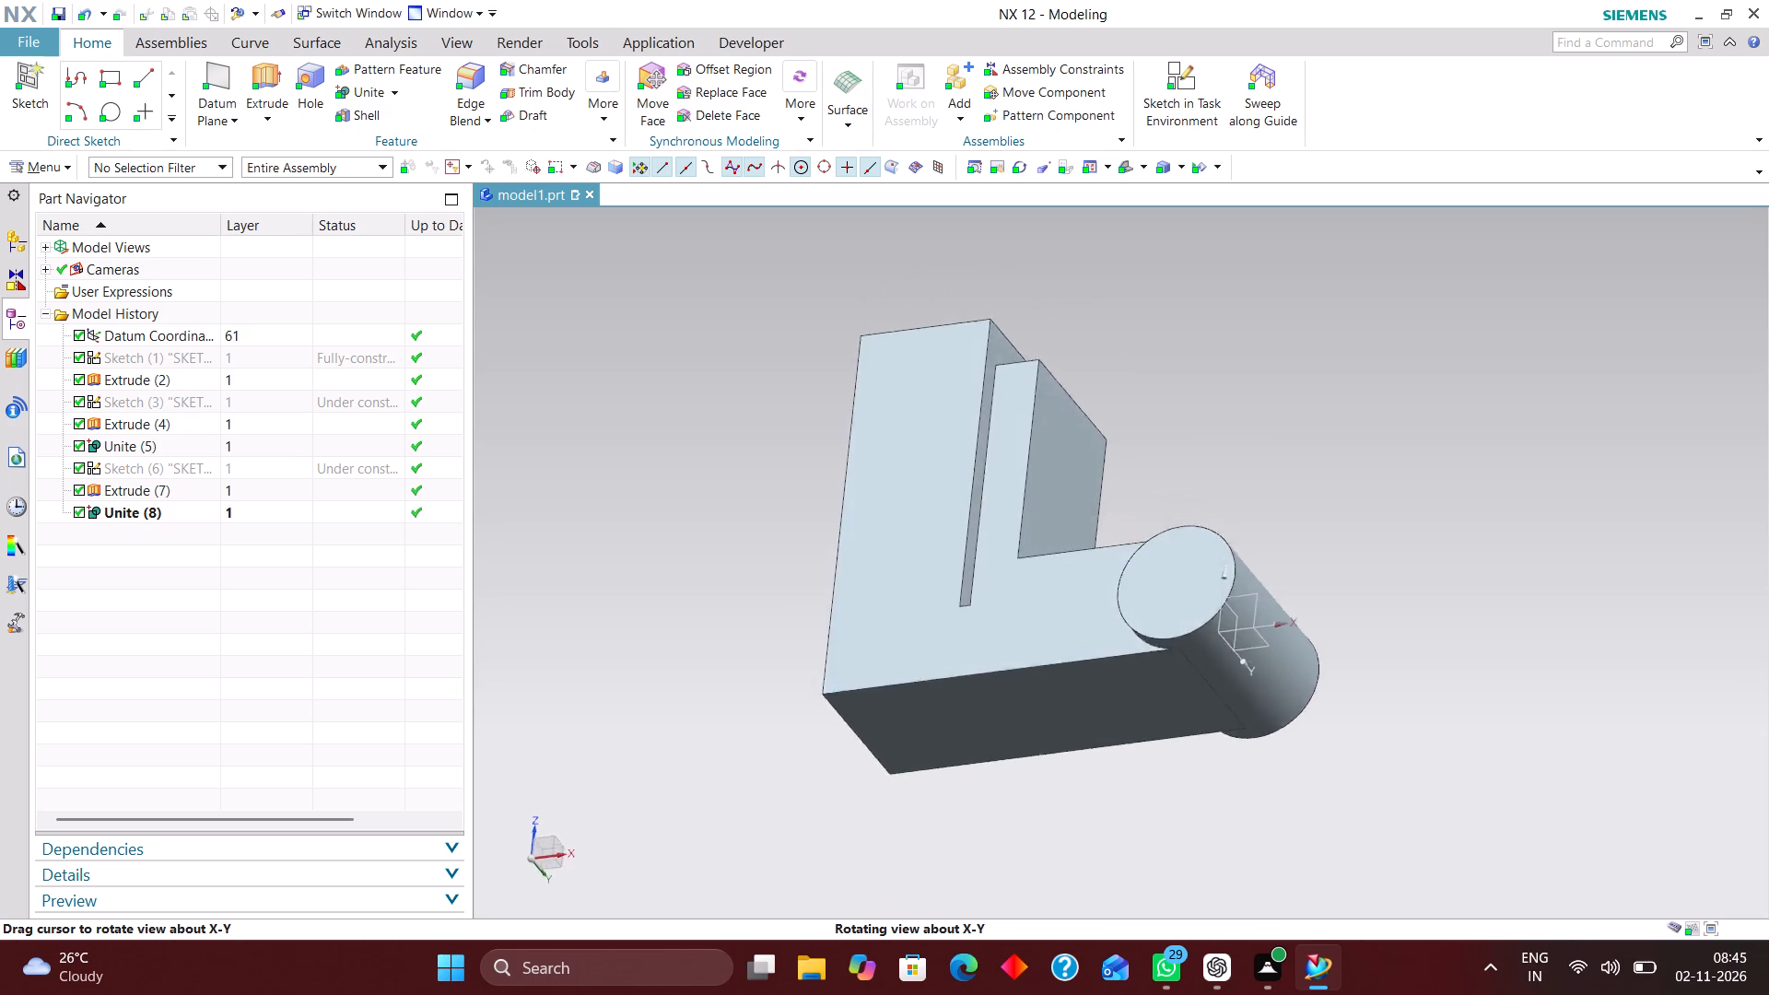
middle_drag(1531, 605, 1521, 655)
scroll(1541, 673, up, 1)
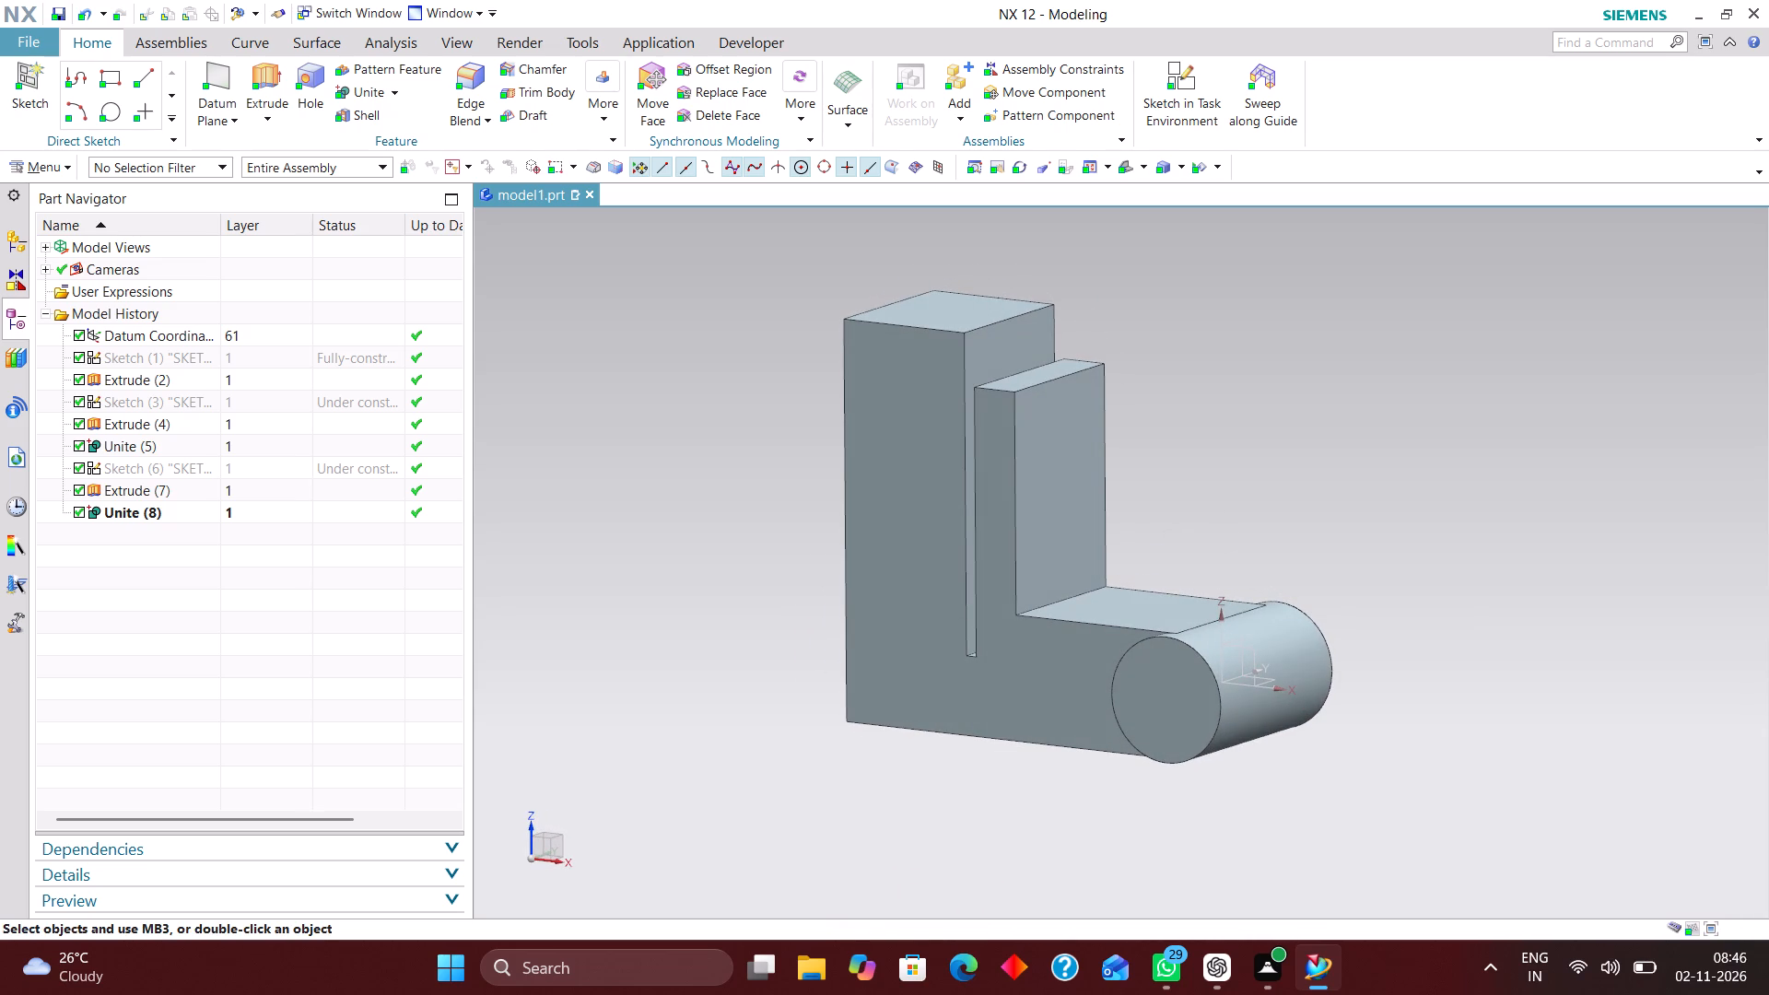
click(290, 397)
right_click(288, 396)
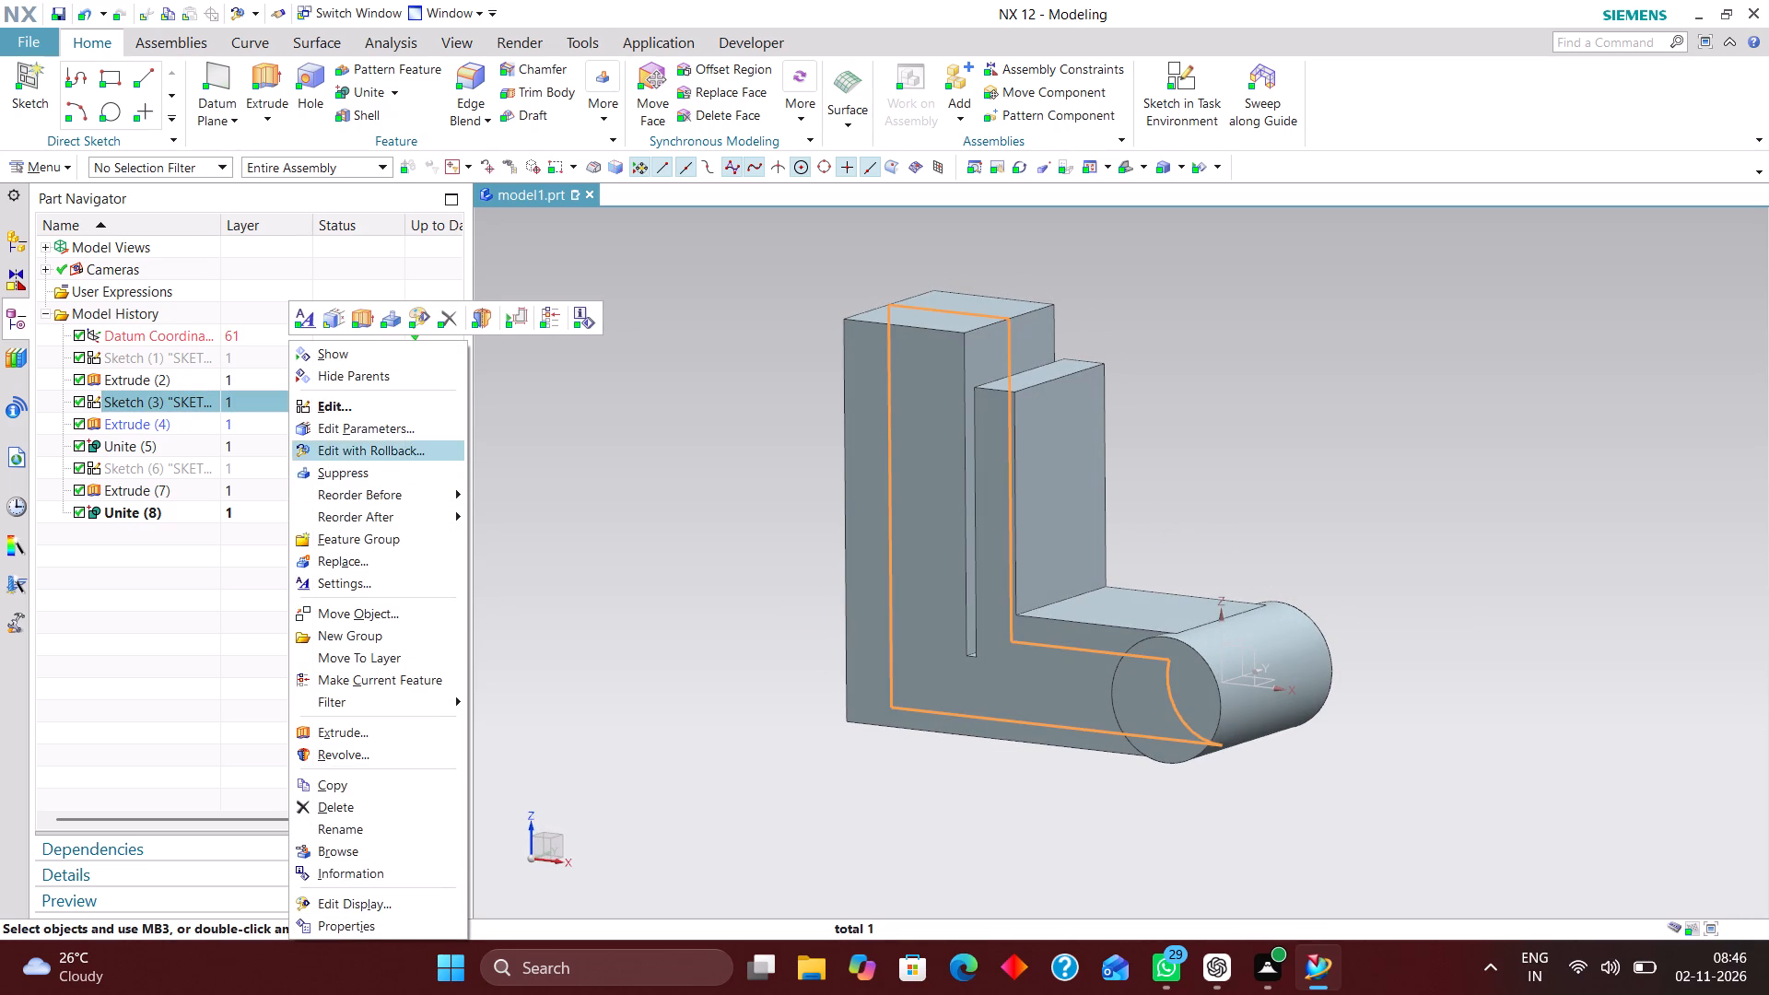
click(408, 451)
scroll(1107, 497, down, 2)
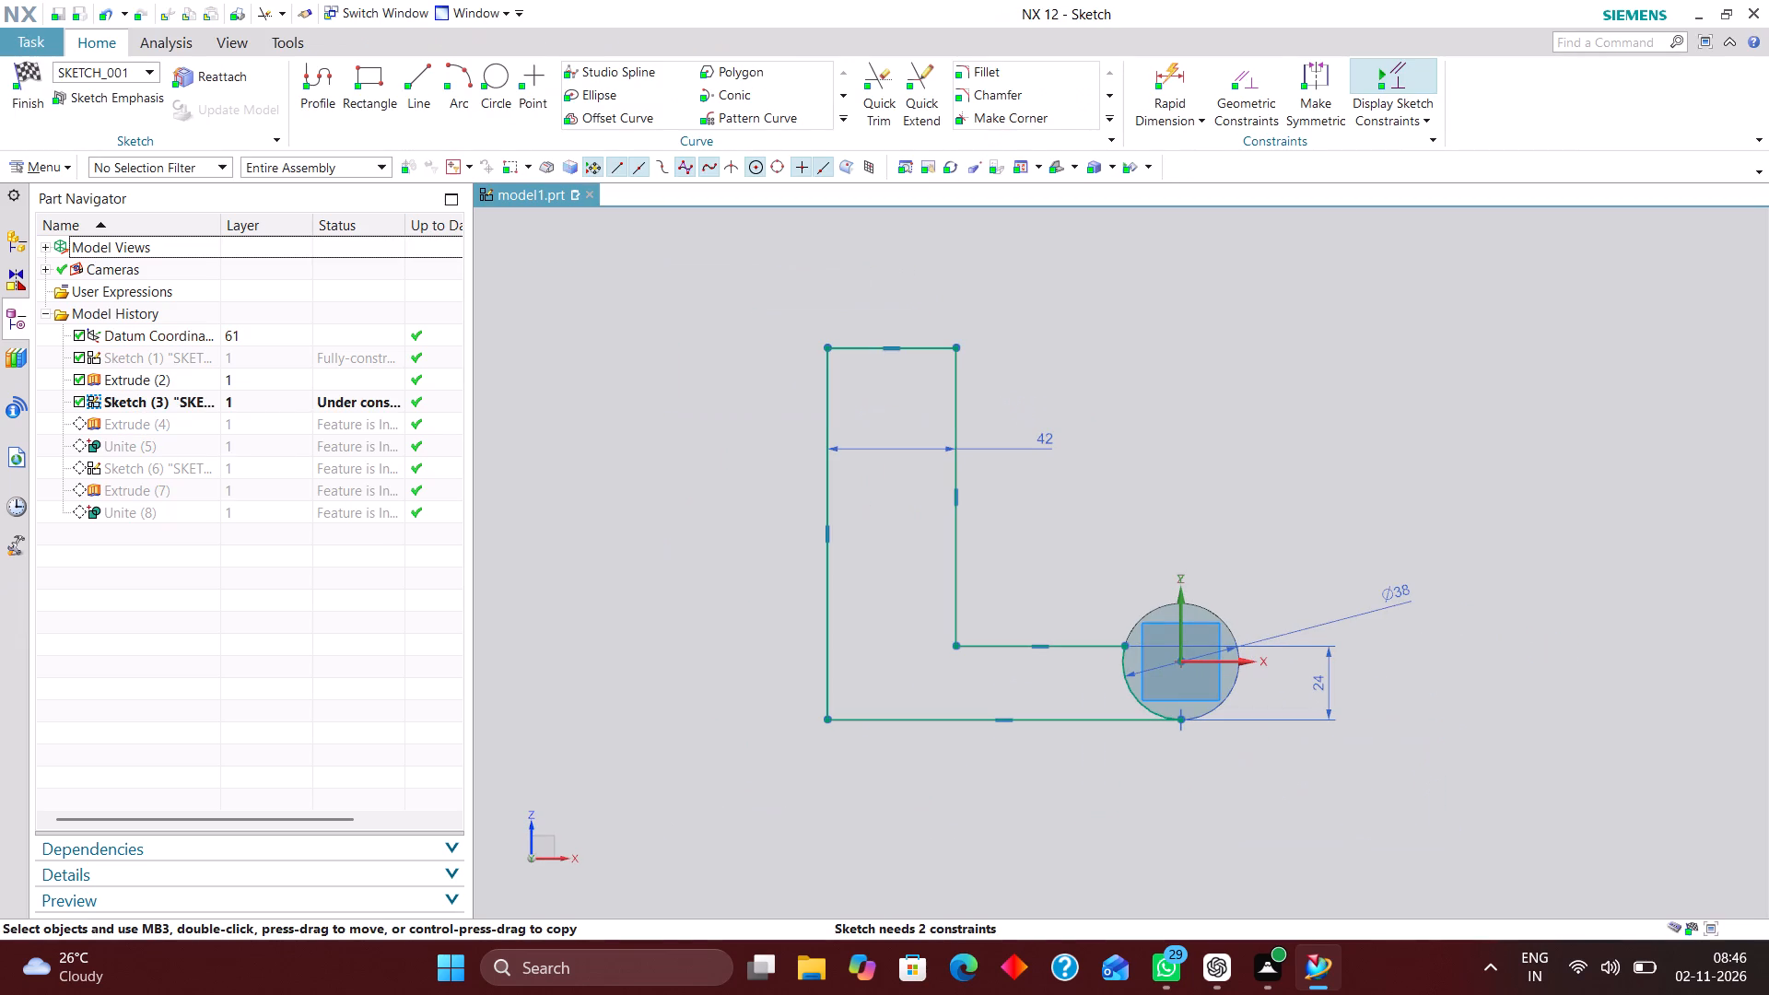
click(1175, 71)
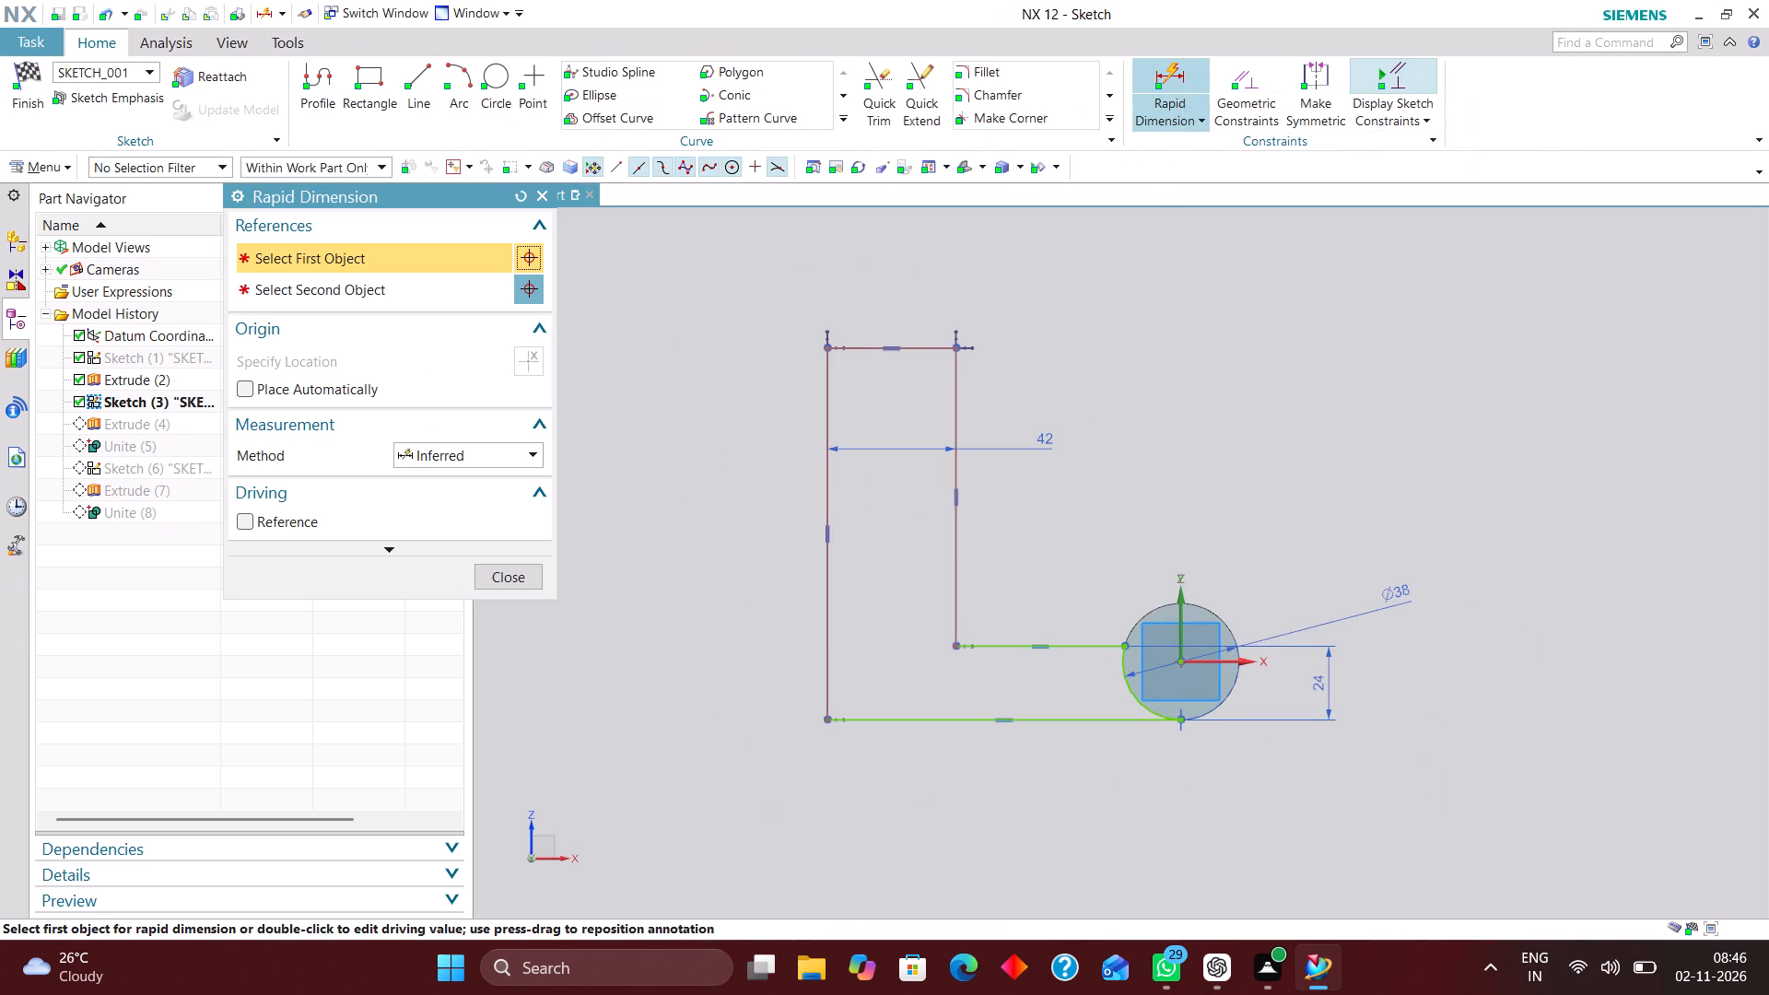
click(520, 570)
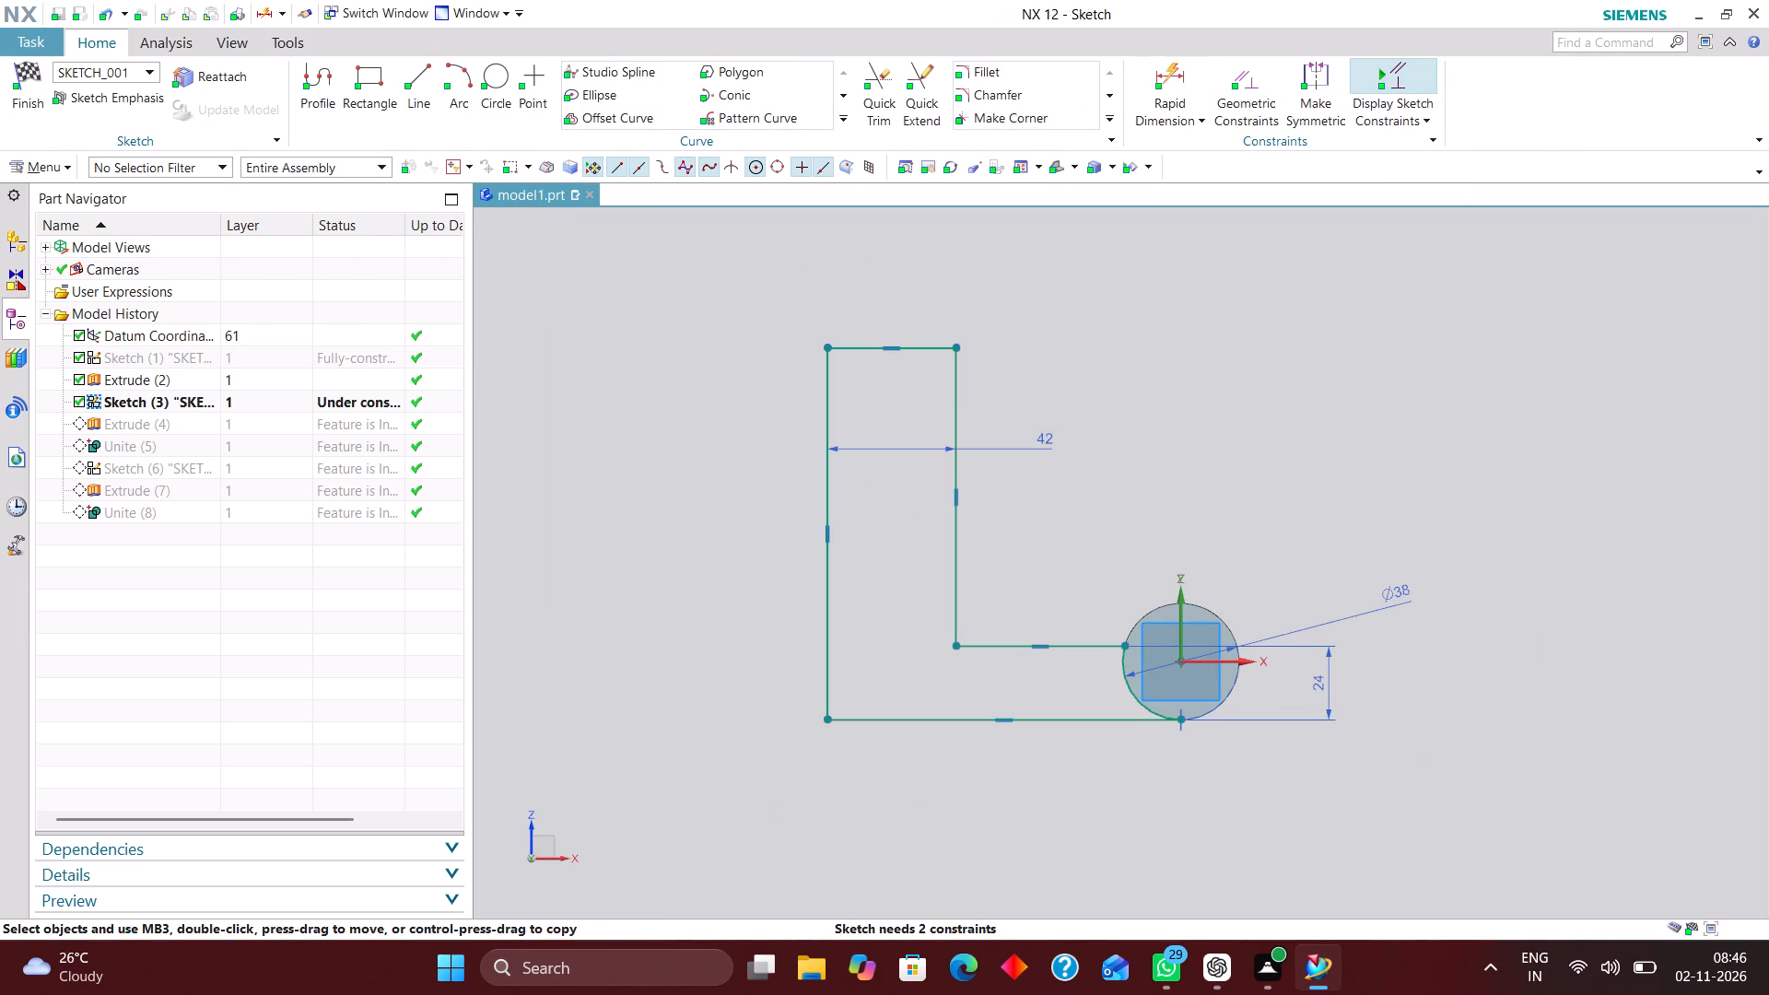
drag(34, 80, 34, 88)
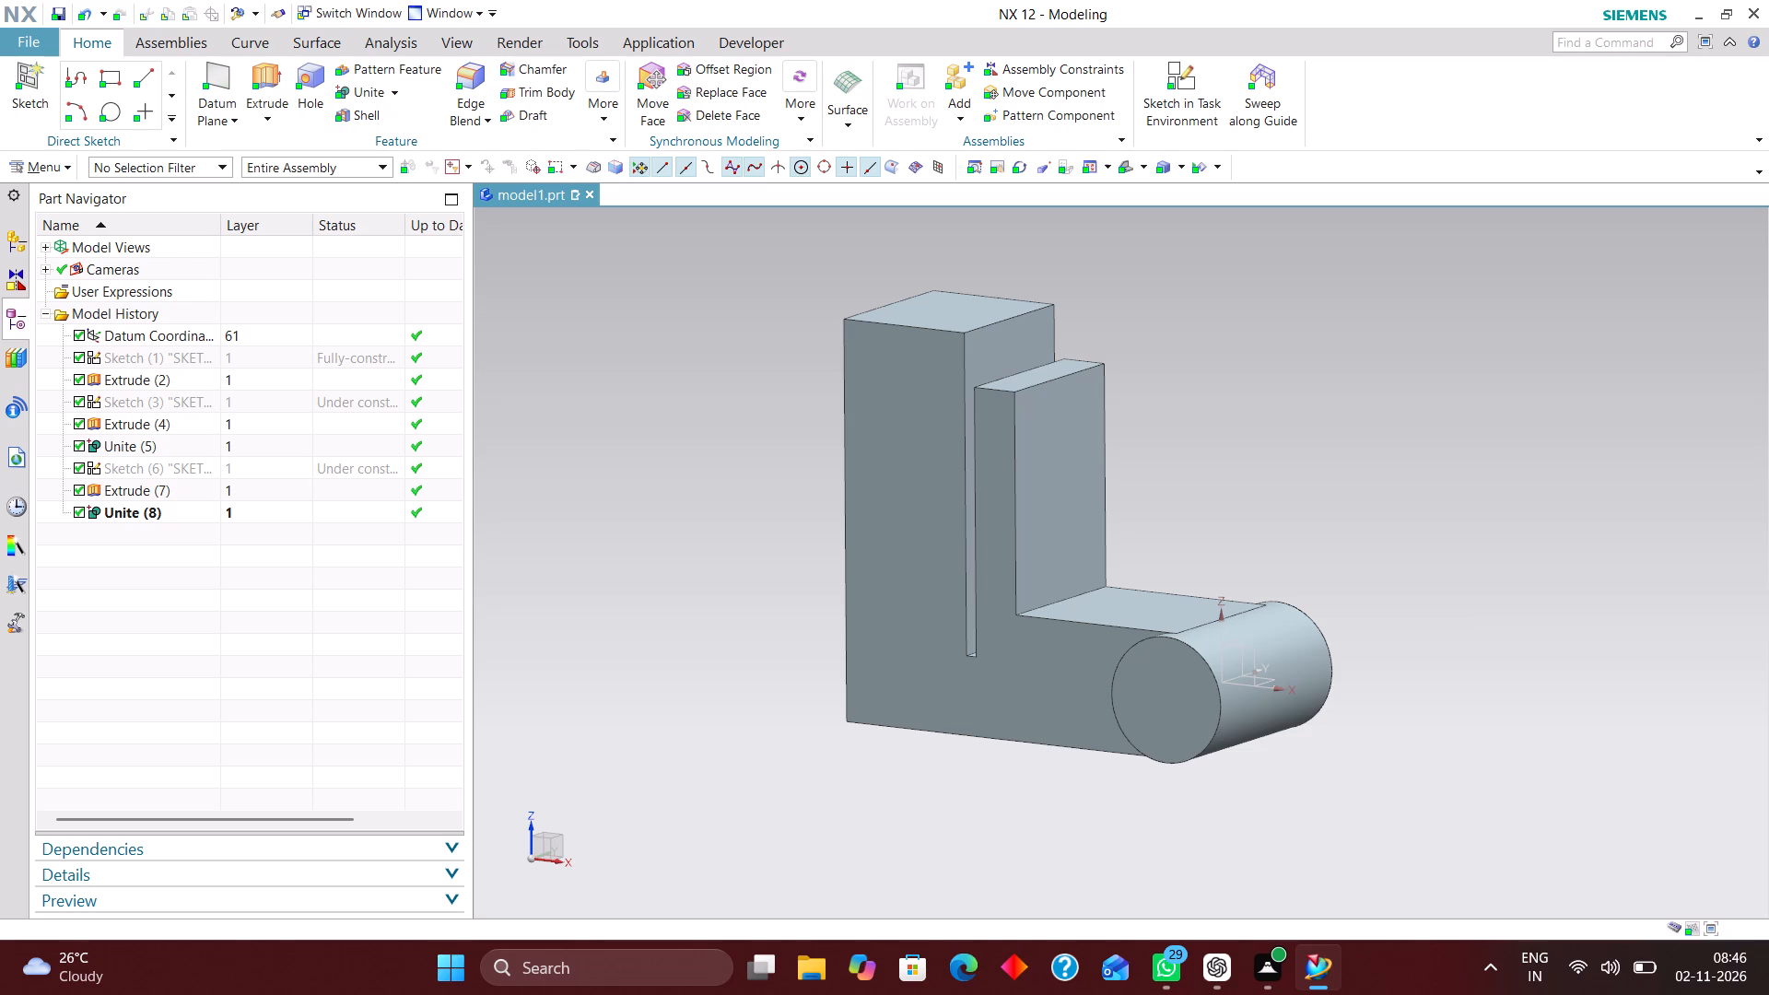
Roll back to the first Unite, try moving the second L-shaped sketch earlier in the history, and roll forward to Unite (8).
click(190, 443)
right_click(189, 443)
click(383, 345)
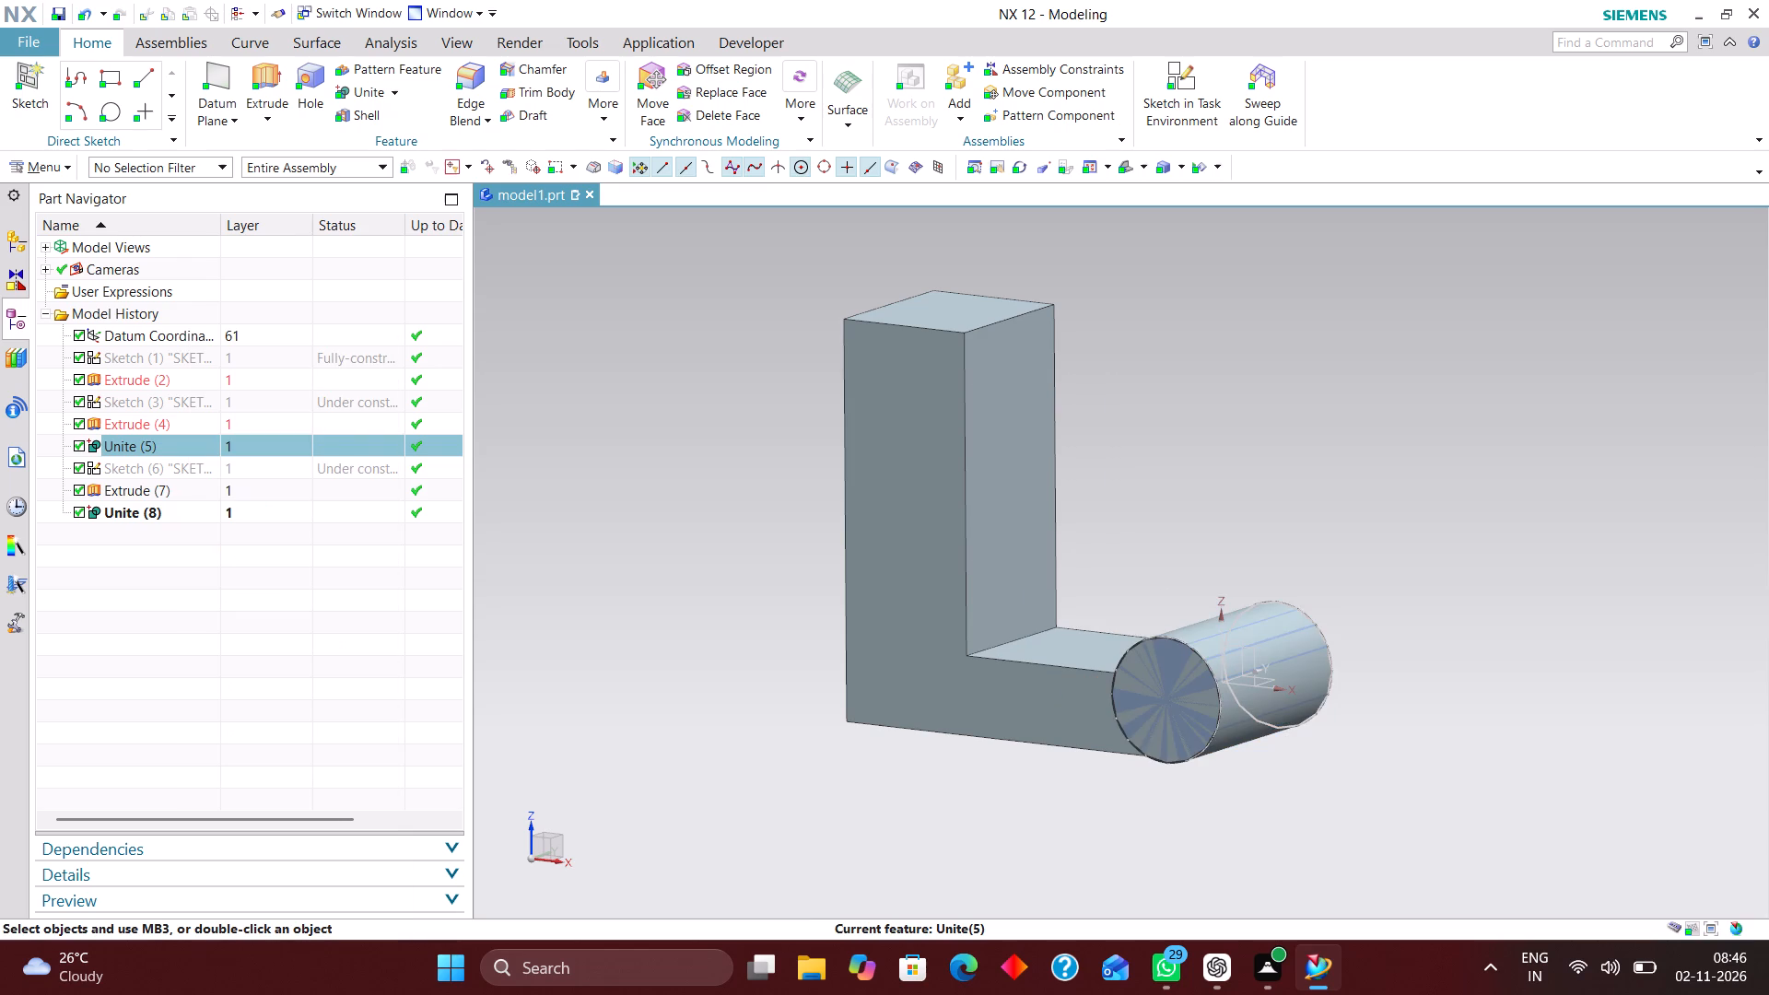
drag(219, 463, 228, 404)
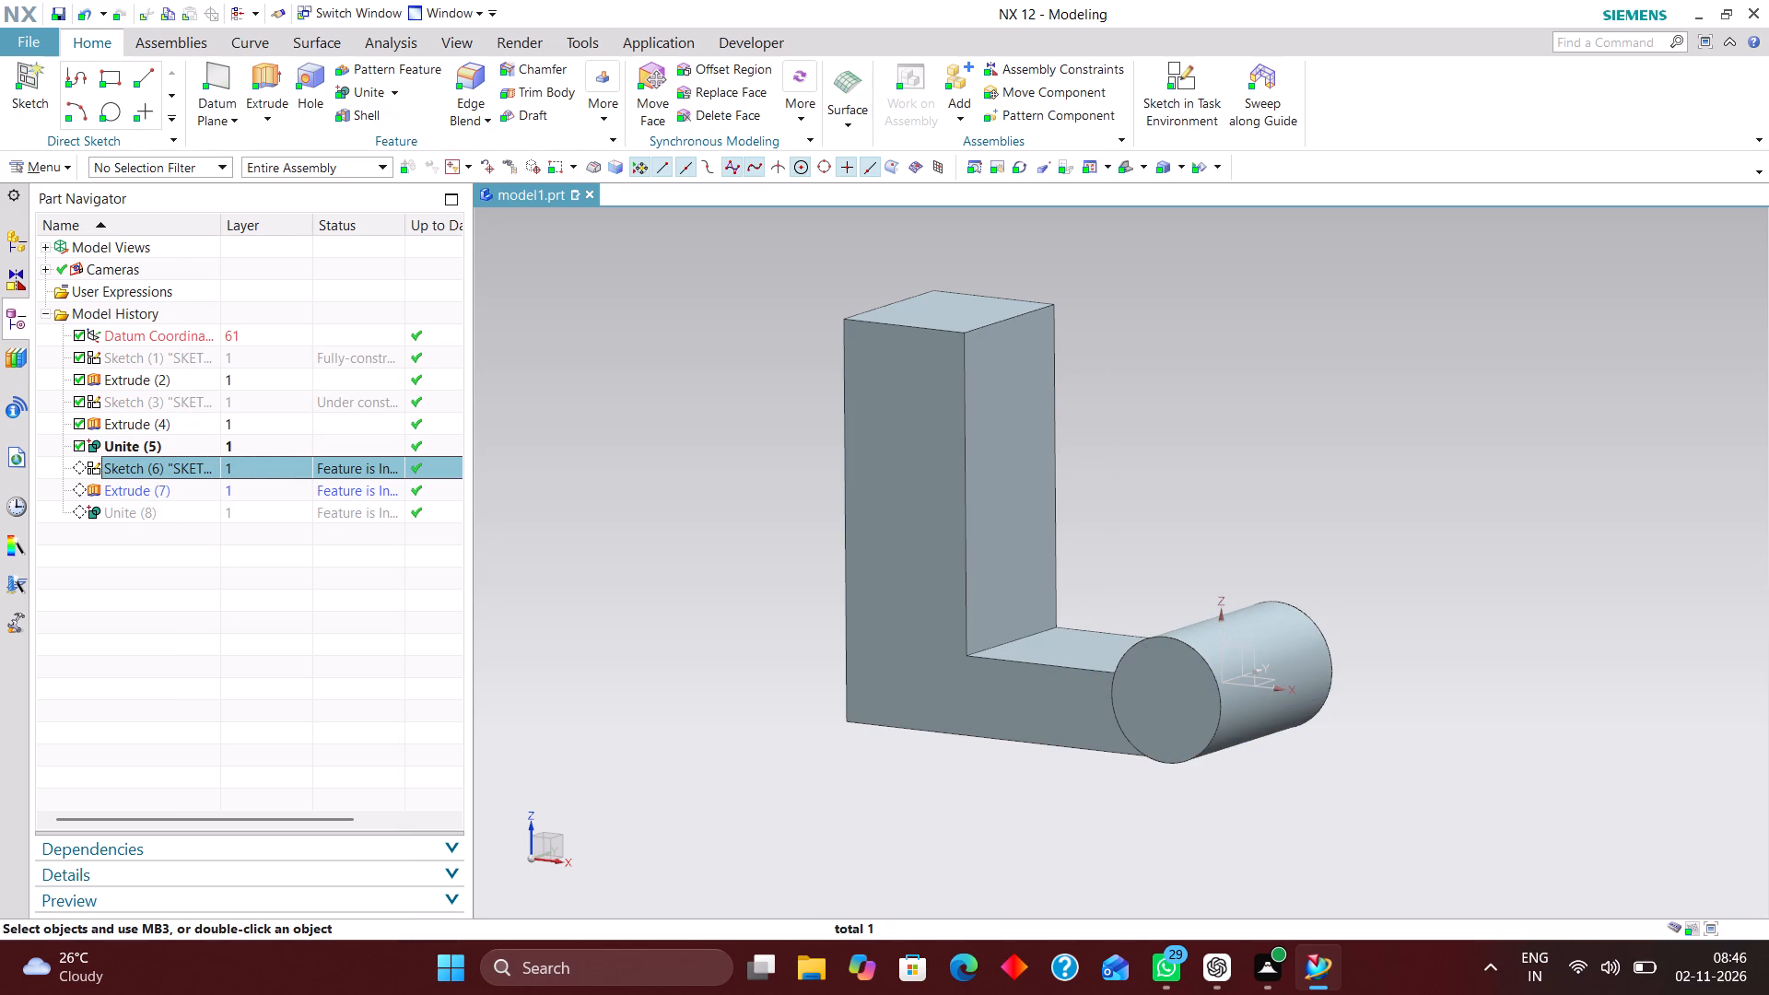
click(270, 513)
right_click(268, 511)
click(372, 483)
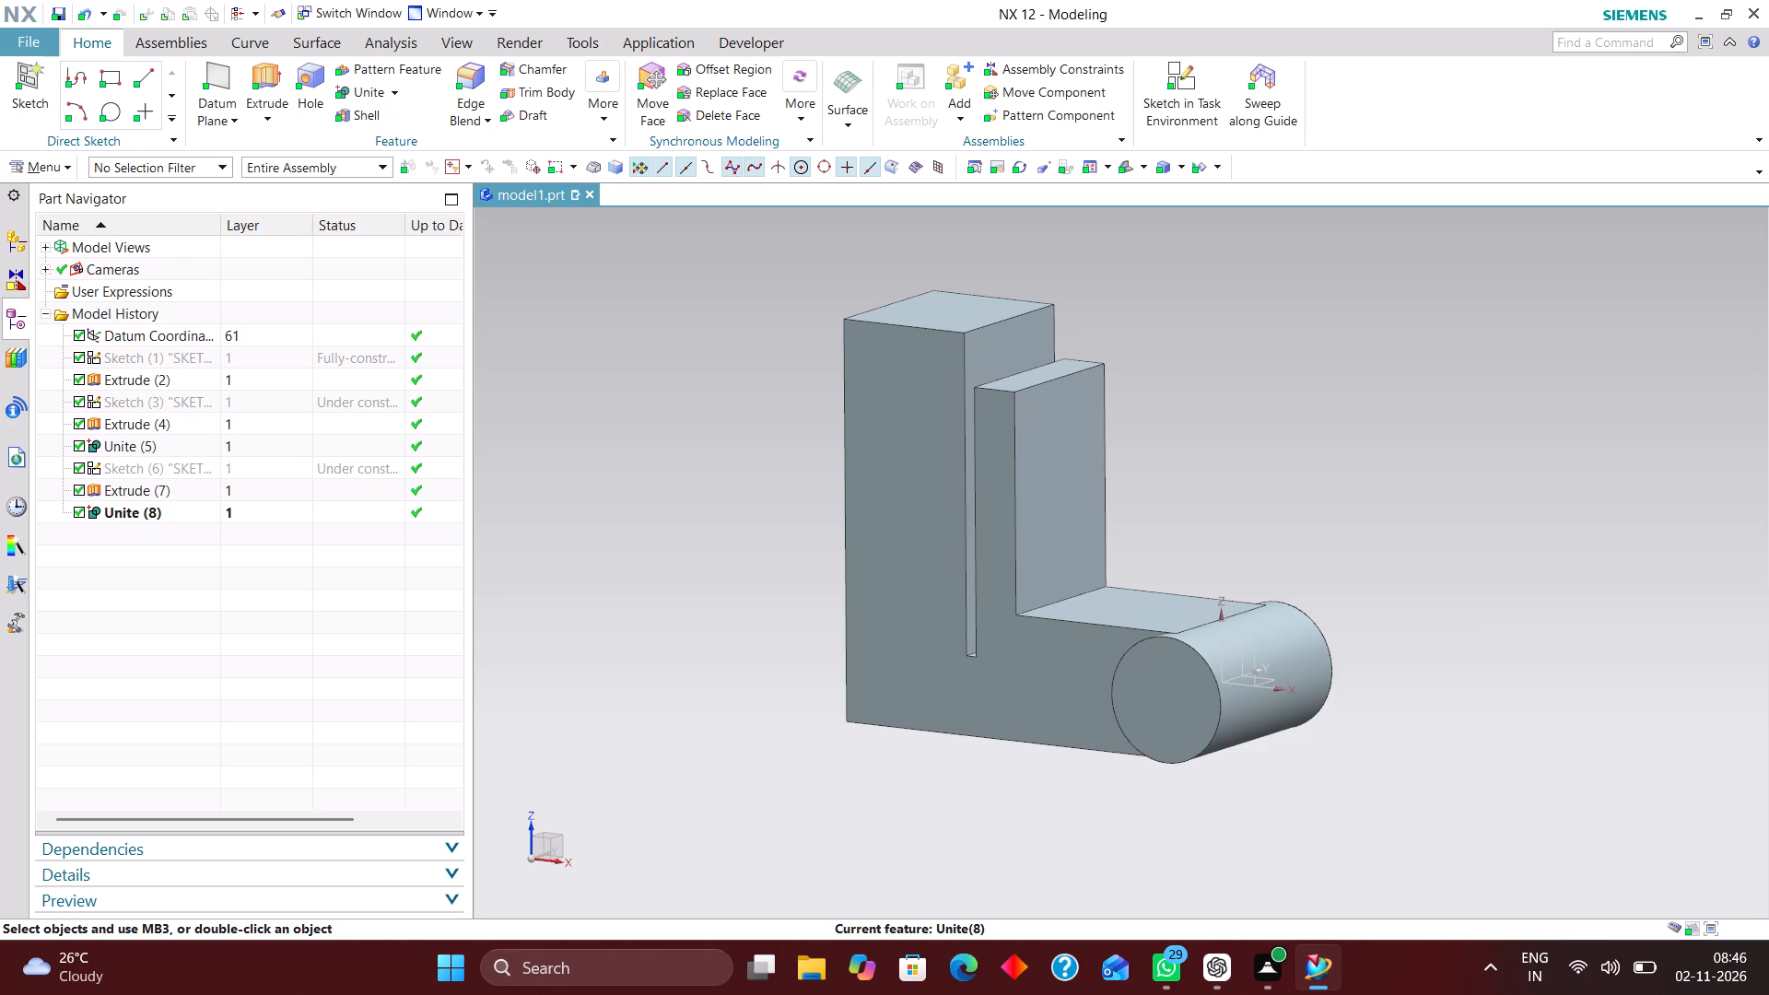
Reorder Sketch (6) and Extrude (7) together to directly after Extrude (4), ahead of the first Unite.
ctrl+click(188, 513)
ctrl+click(189, 489)
ctrl+click(193, 470)
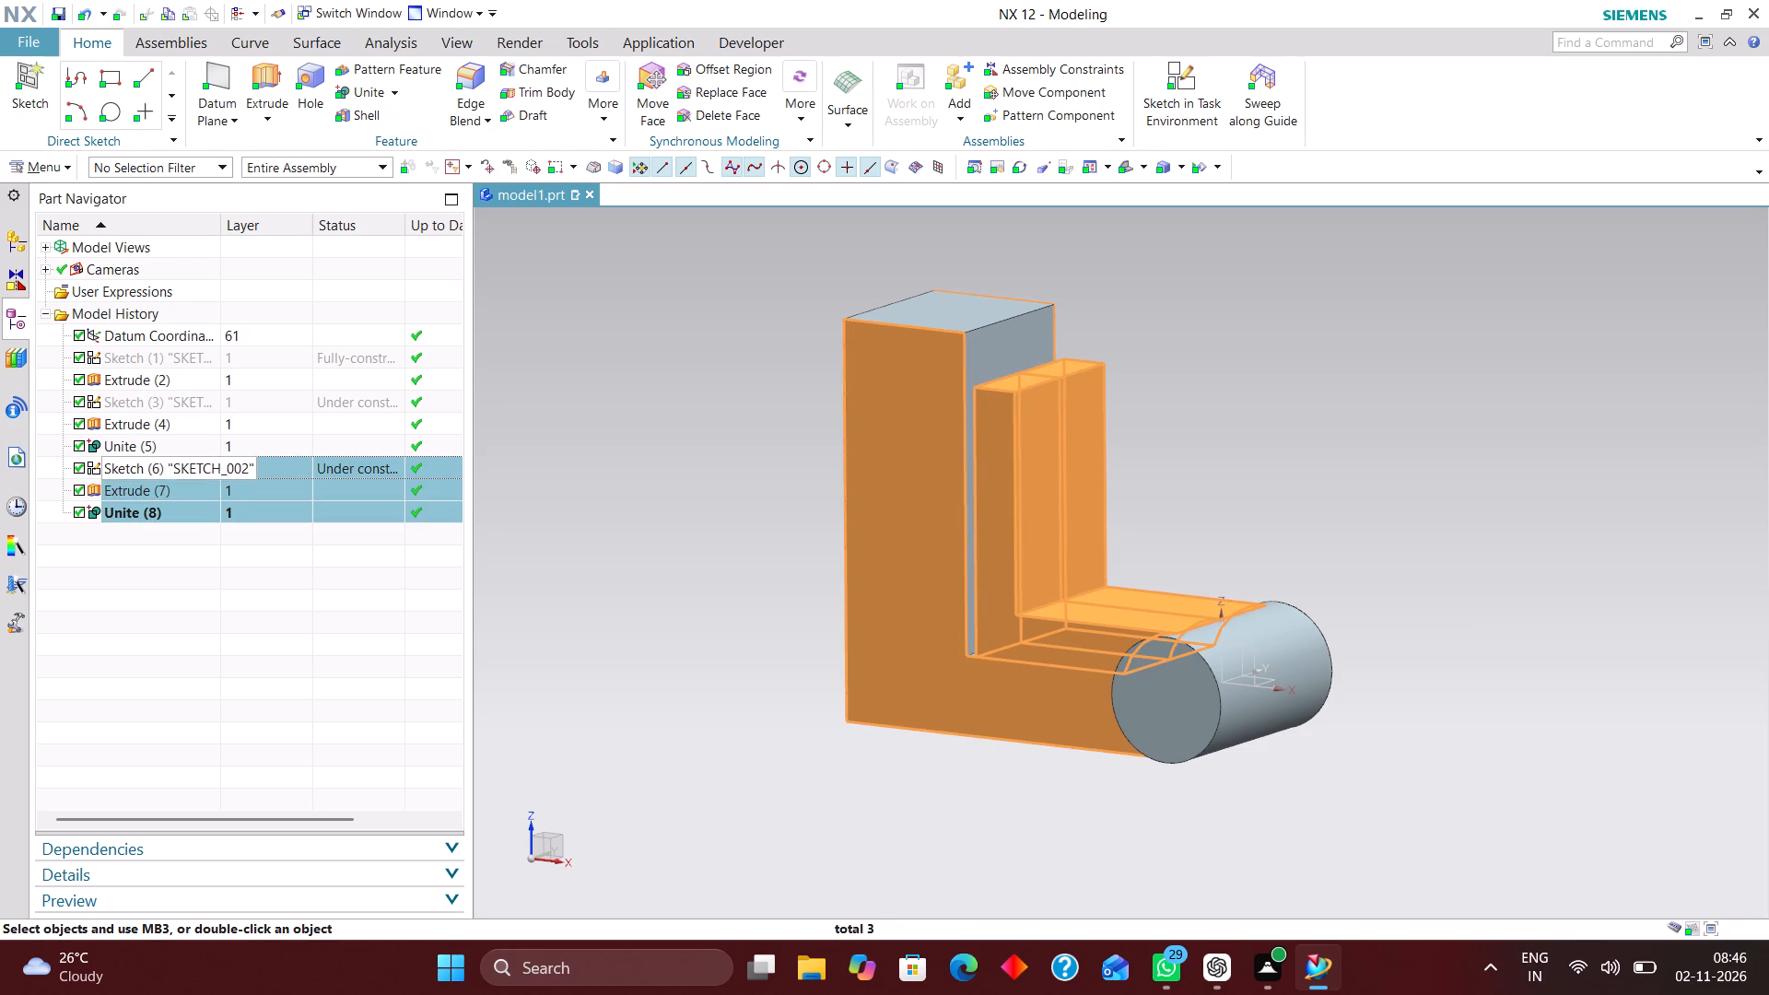
ctrl+click(194, 513)
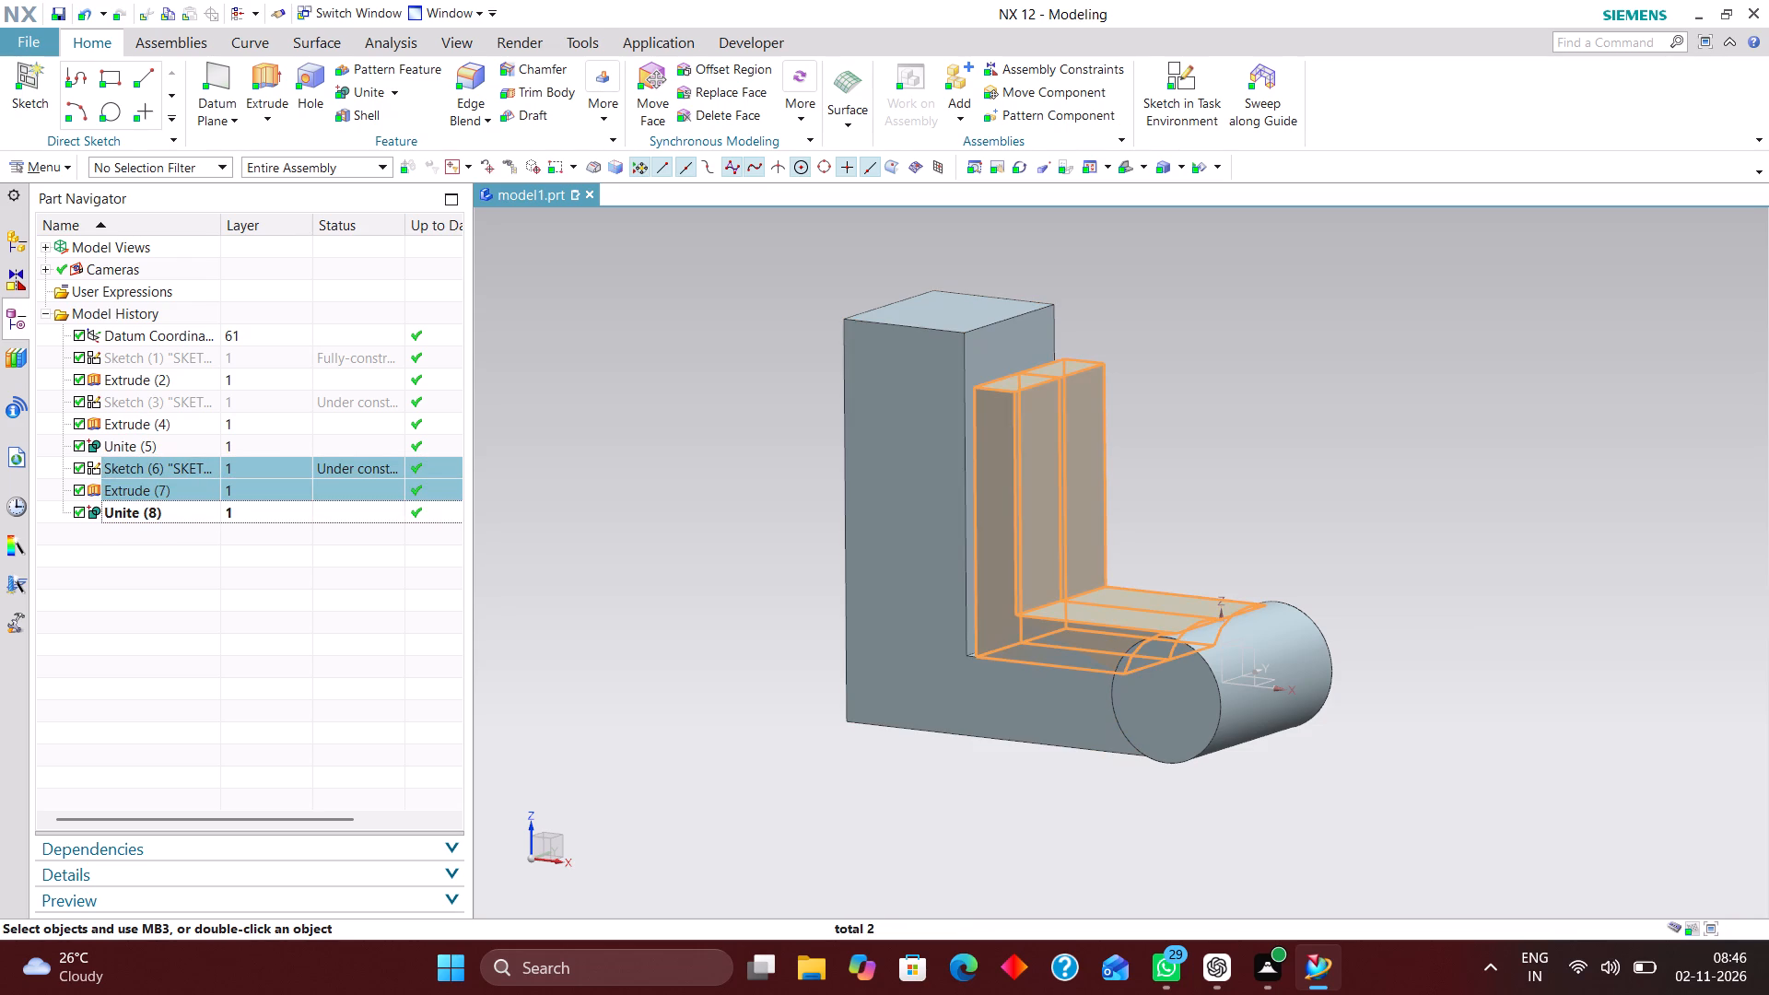
drag(217, 471, 199, 402)
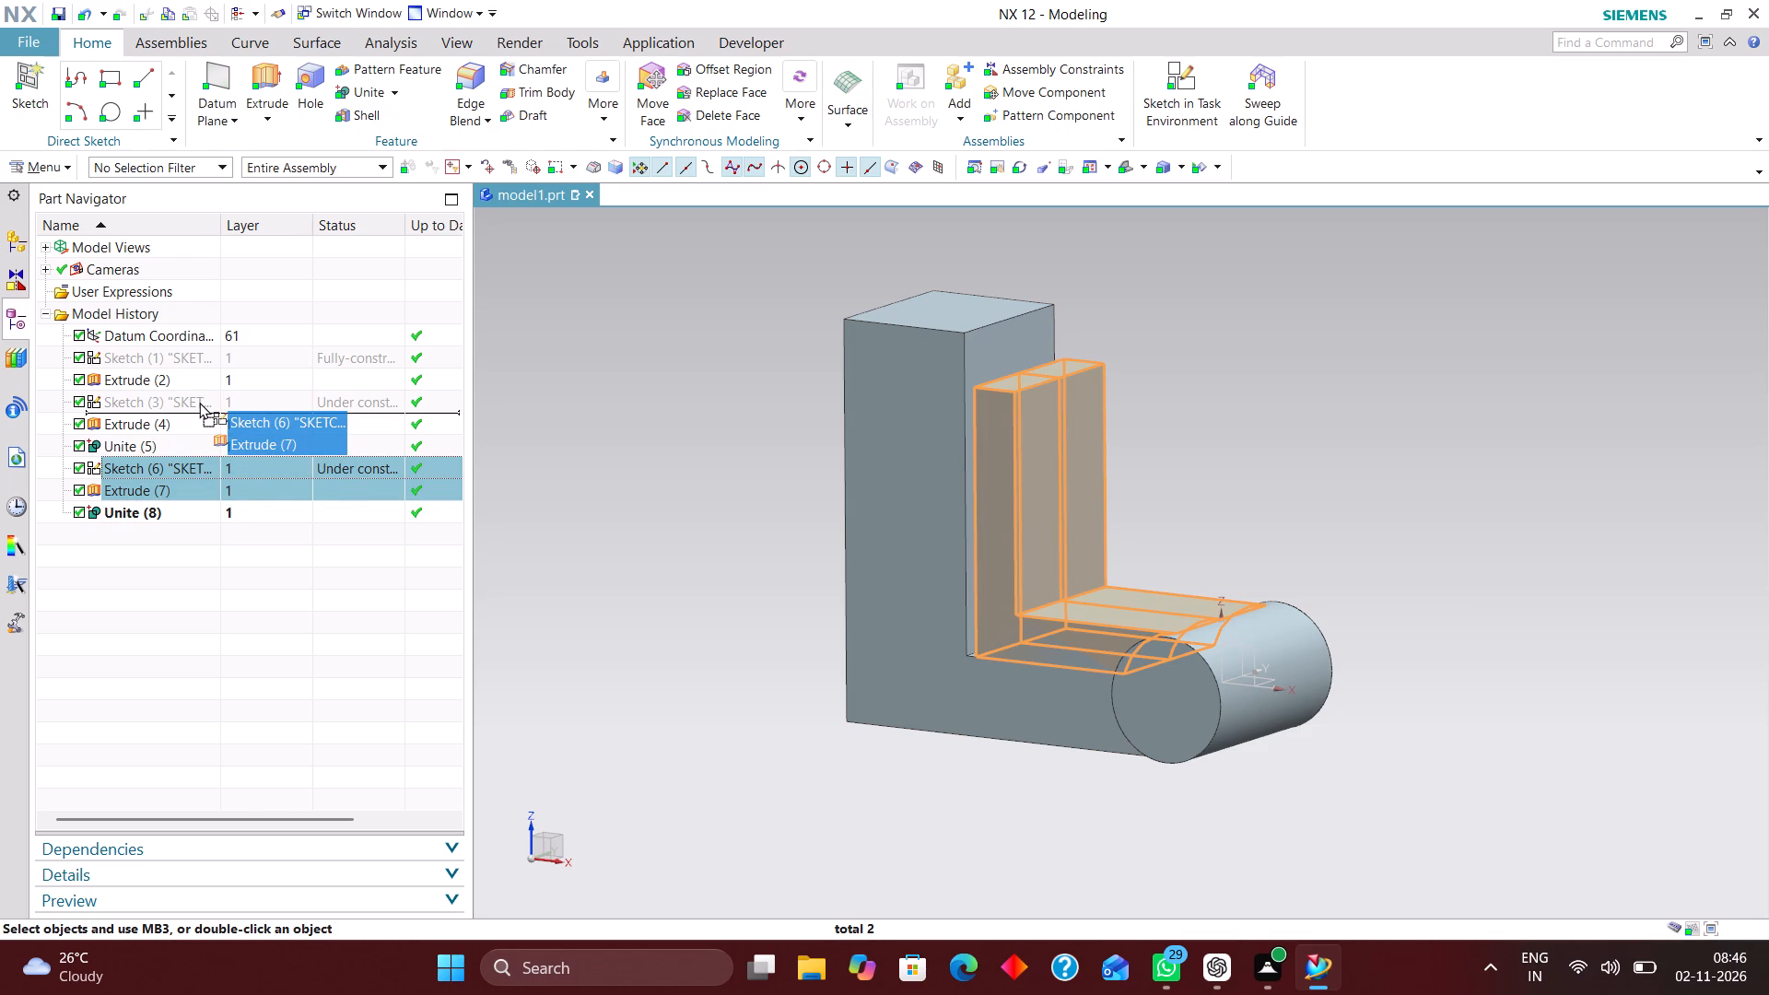
drag(199, 402, 198, 401)
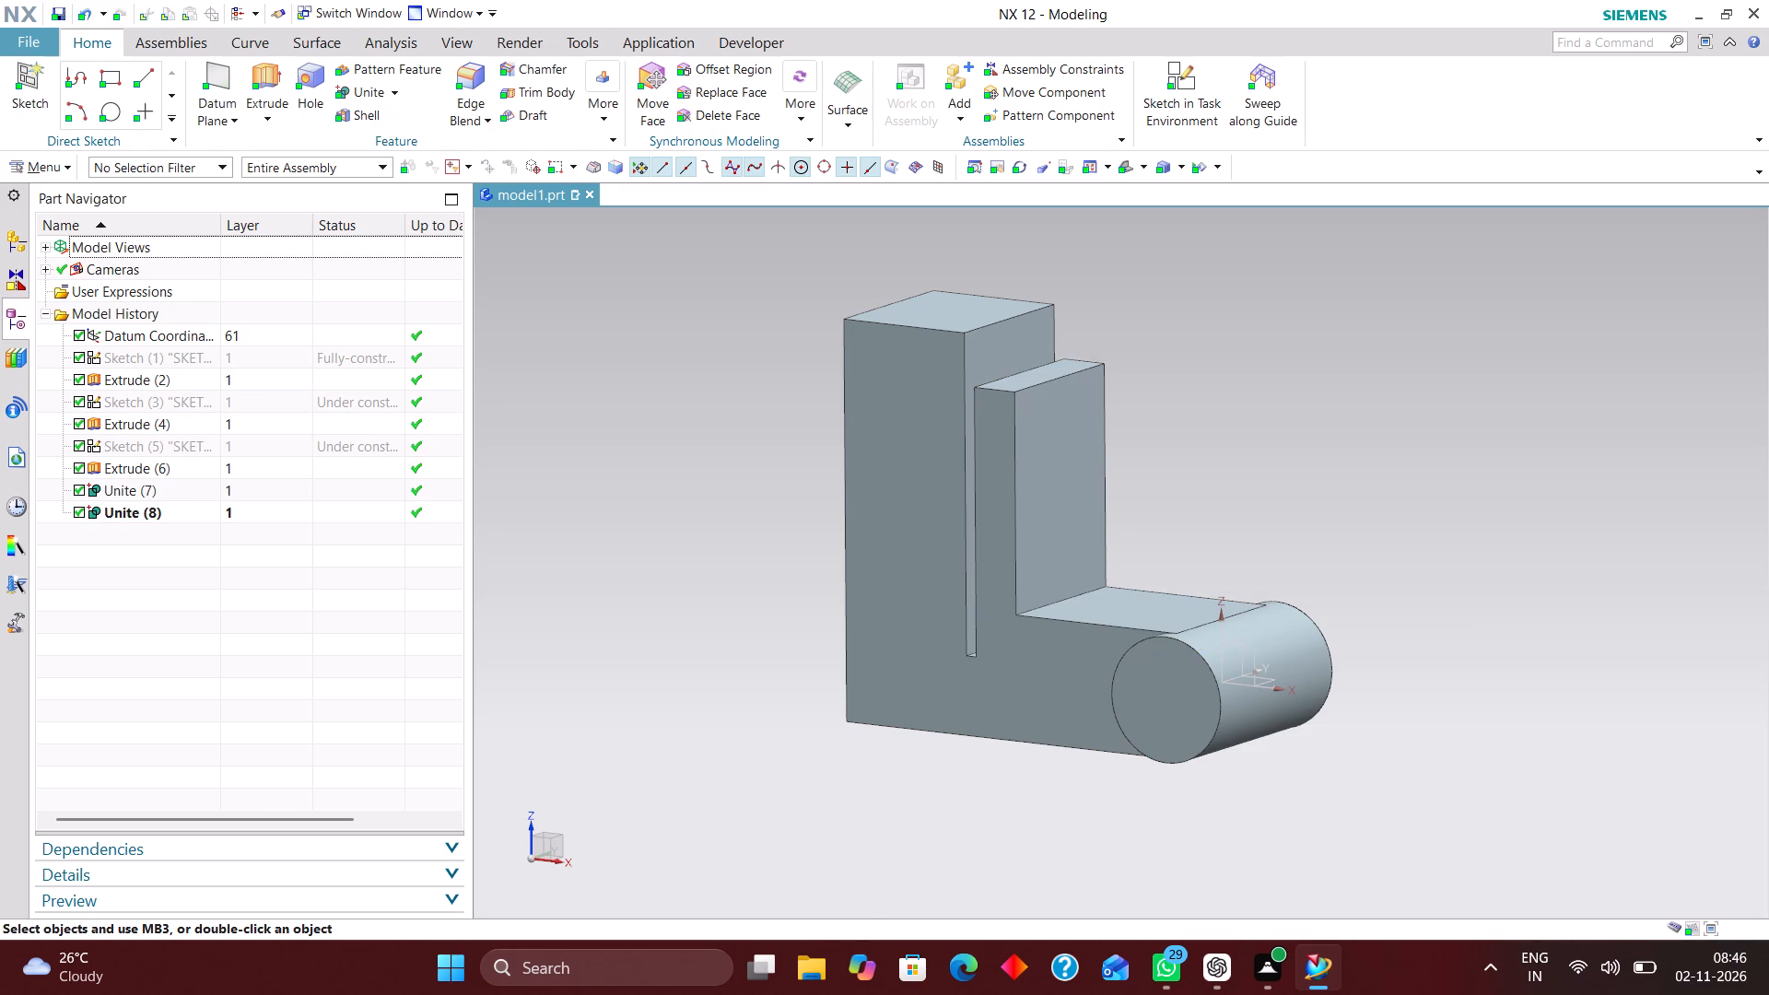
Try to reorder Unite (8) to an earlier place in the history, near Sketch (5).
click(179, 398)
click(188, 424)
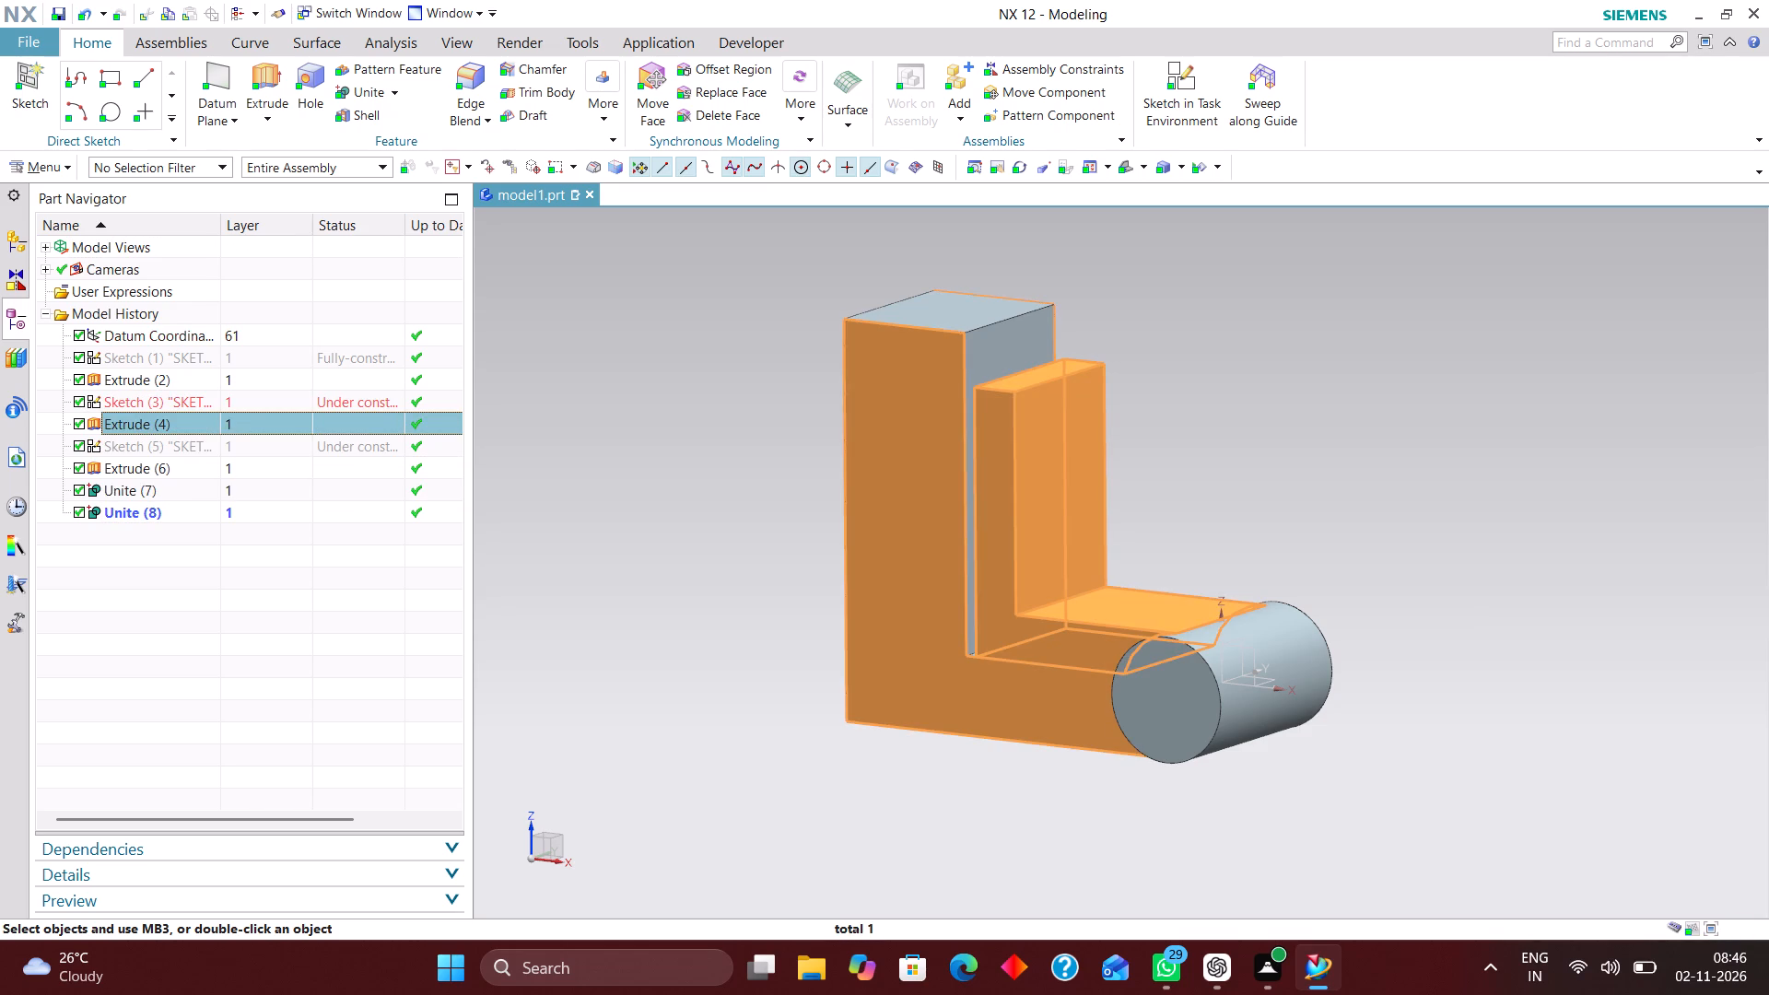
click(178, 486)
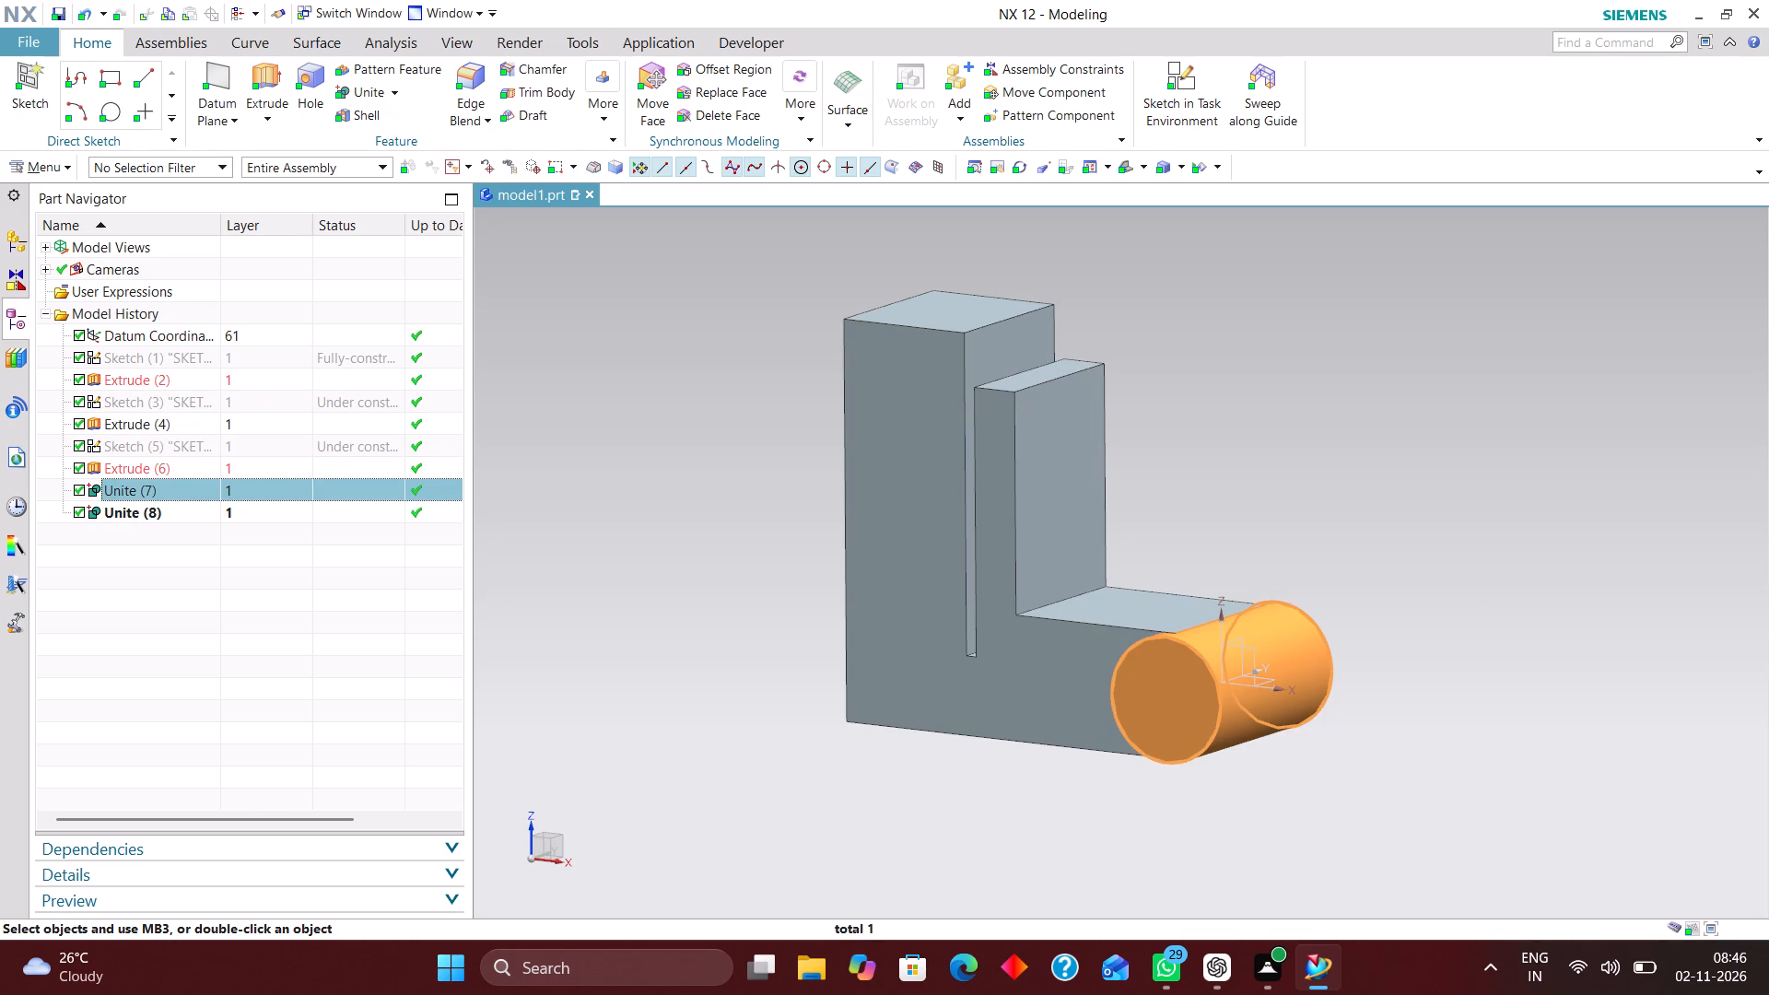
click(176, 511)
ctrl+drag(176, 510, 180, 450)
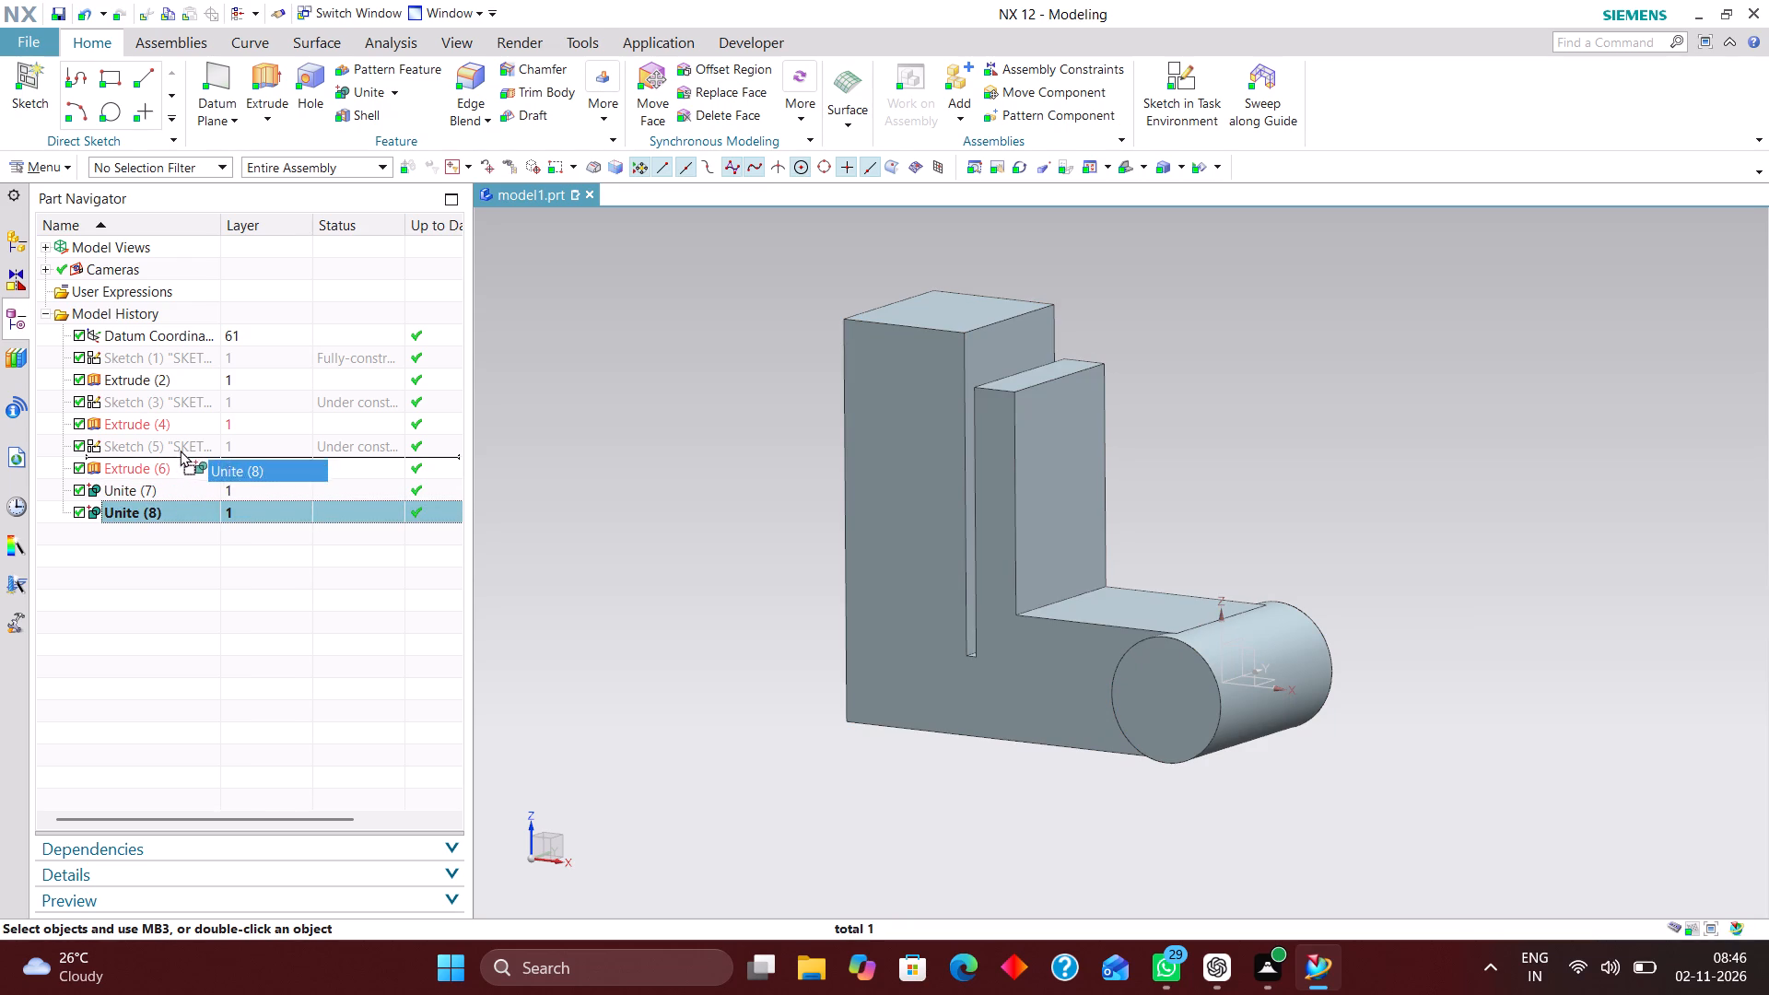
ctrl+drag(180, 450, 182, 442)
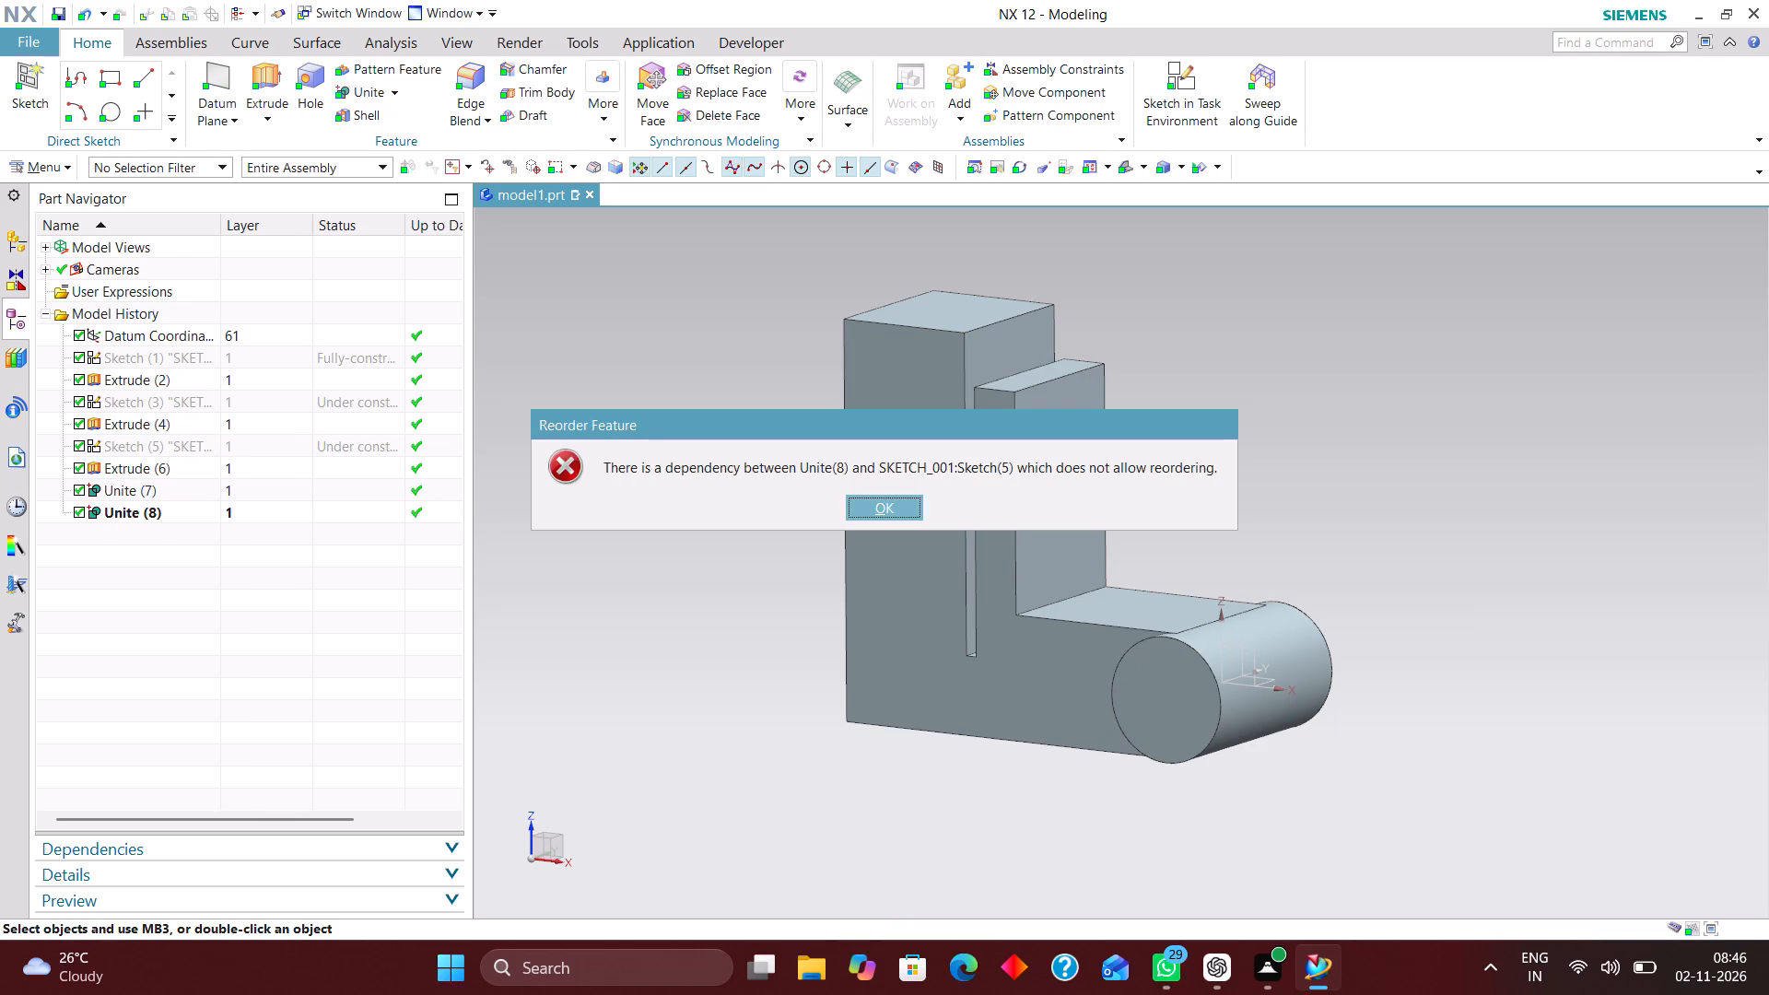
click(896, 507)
Delete the Unite (8) feature from the model history.
right_click(190, 509)
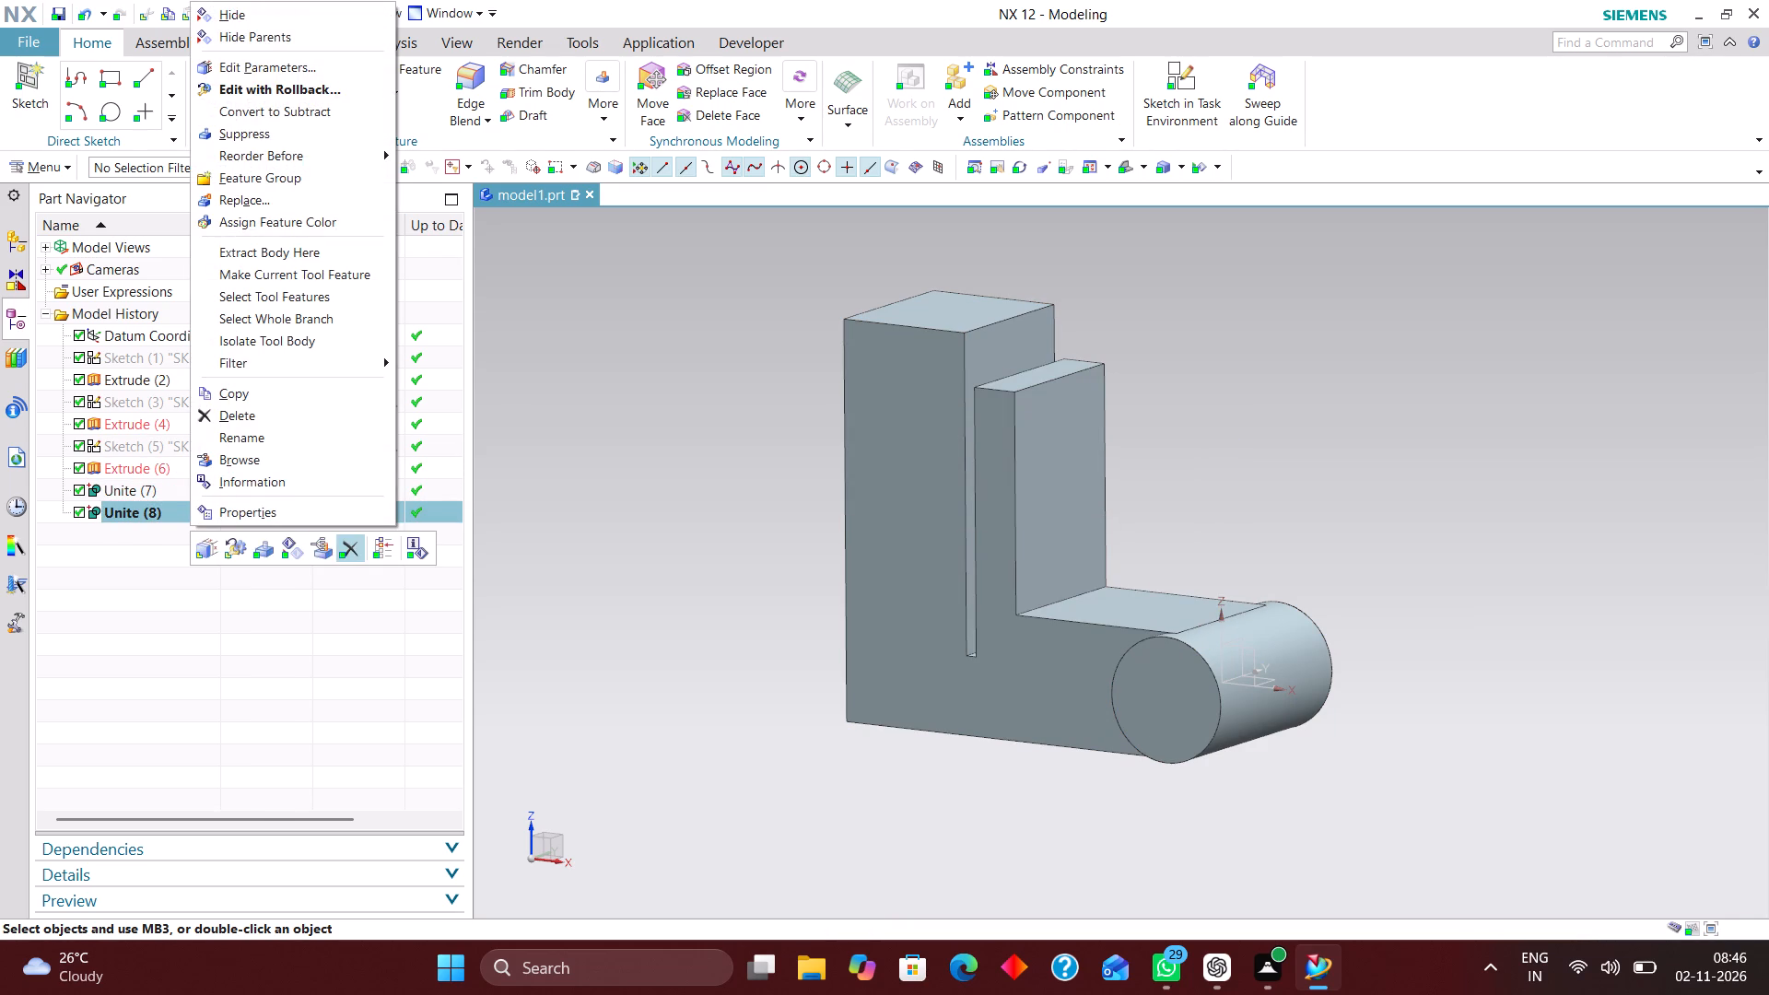
click(350, 550)
Delete the remaining Unite (7) feature from the model history.
click(171, 485)
right_click(173, 482)
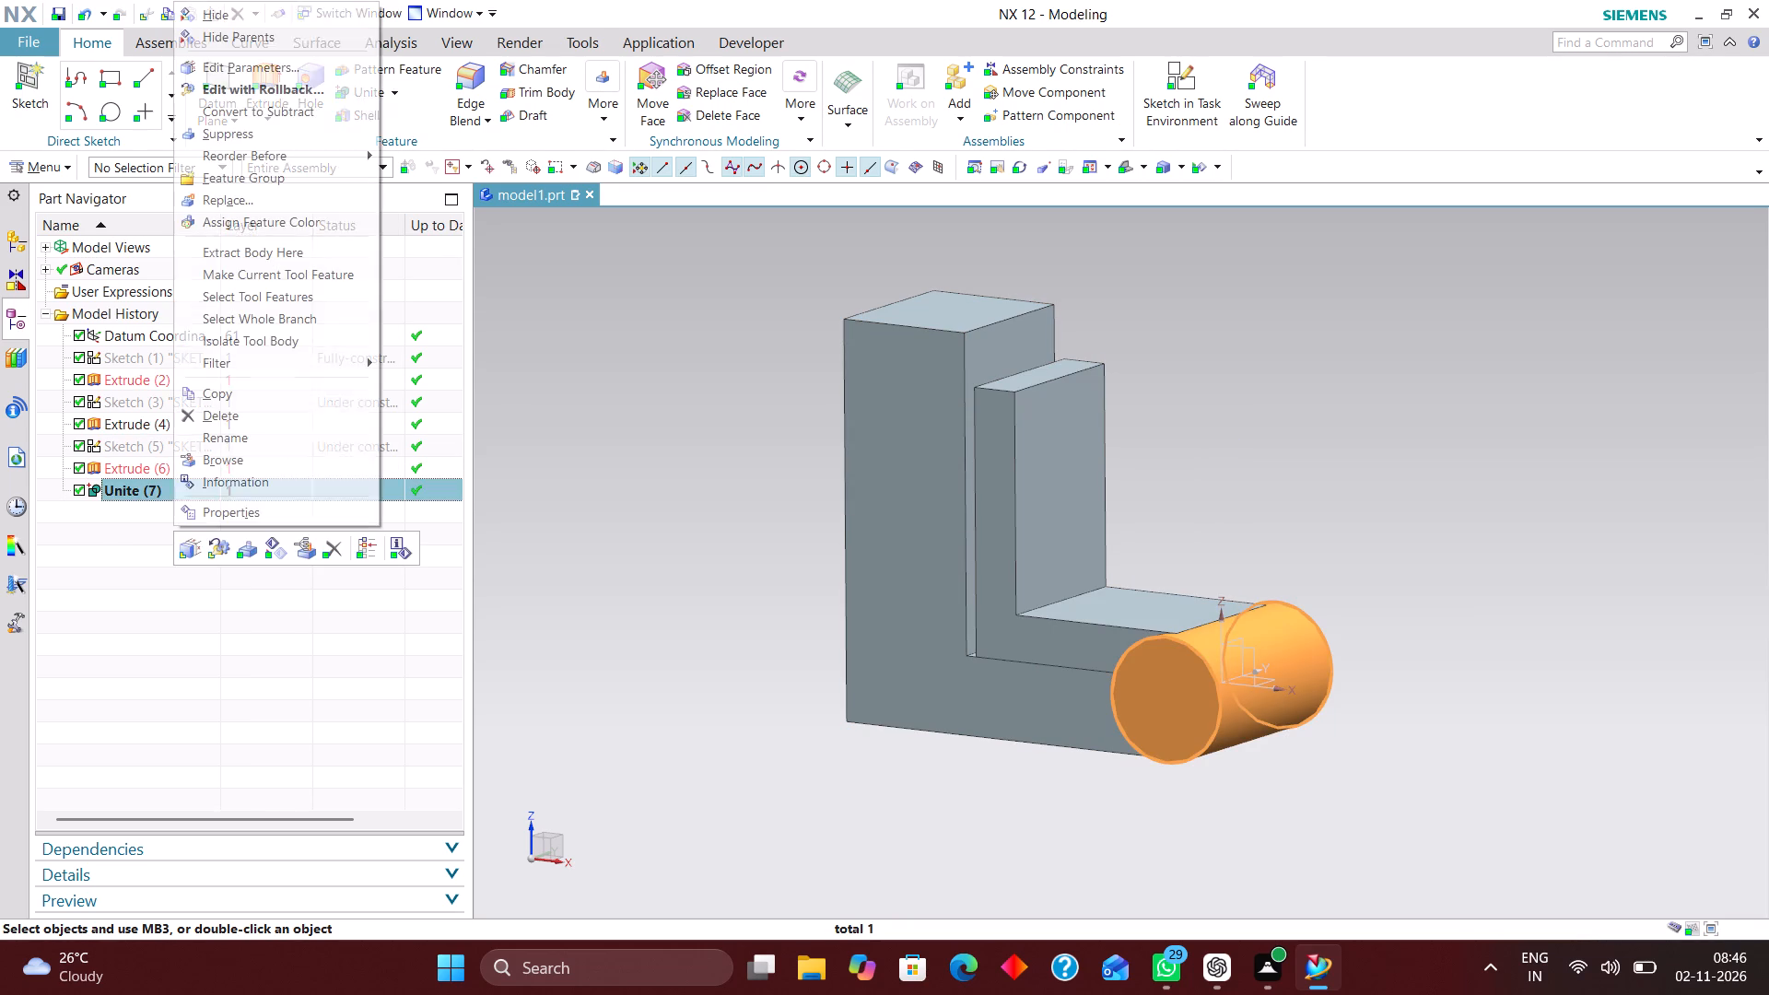
click(338, 548)
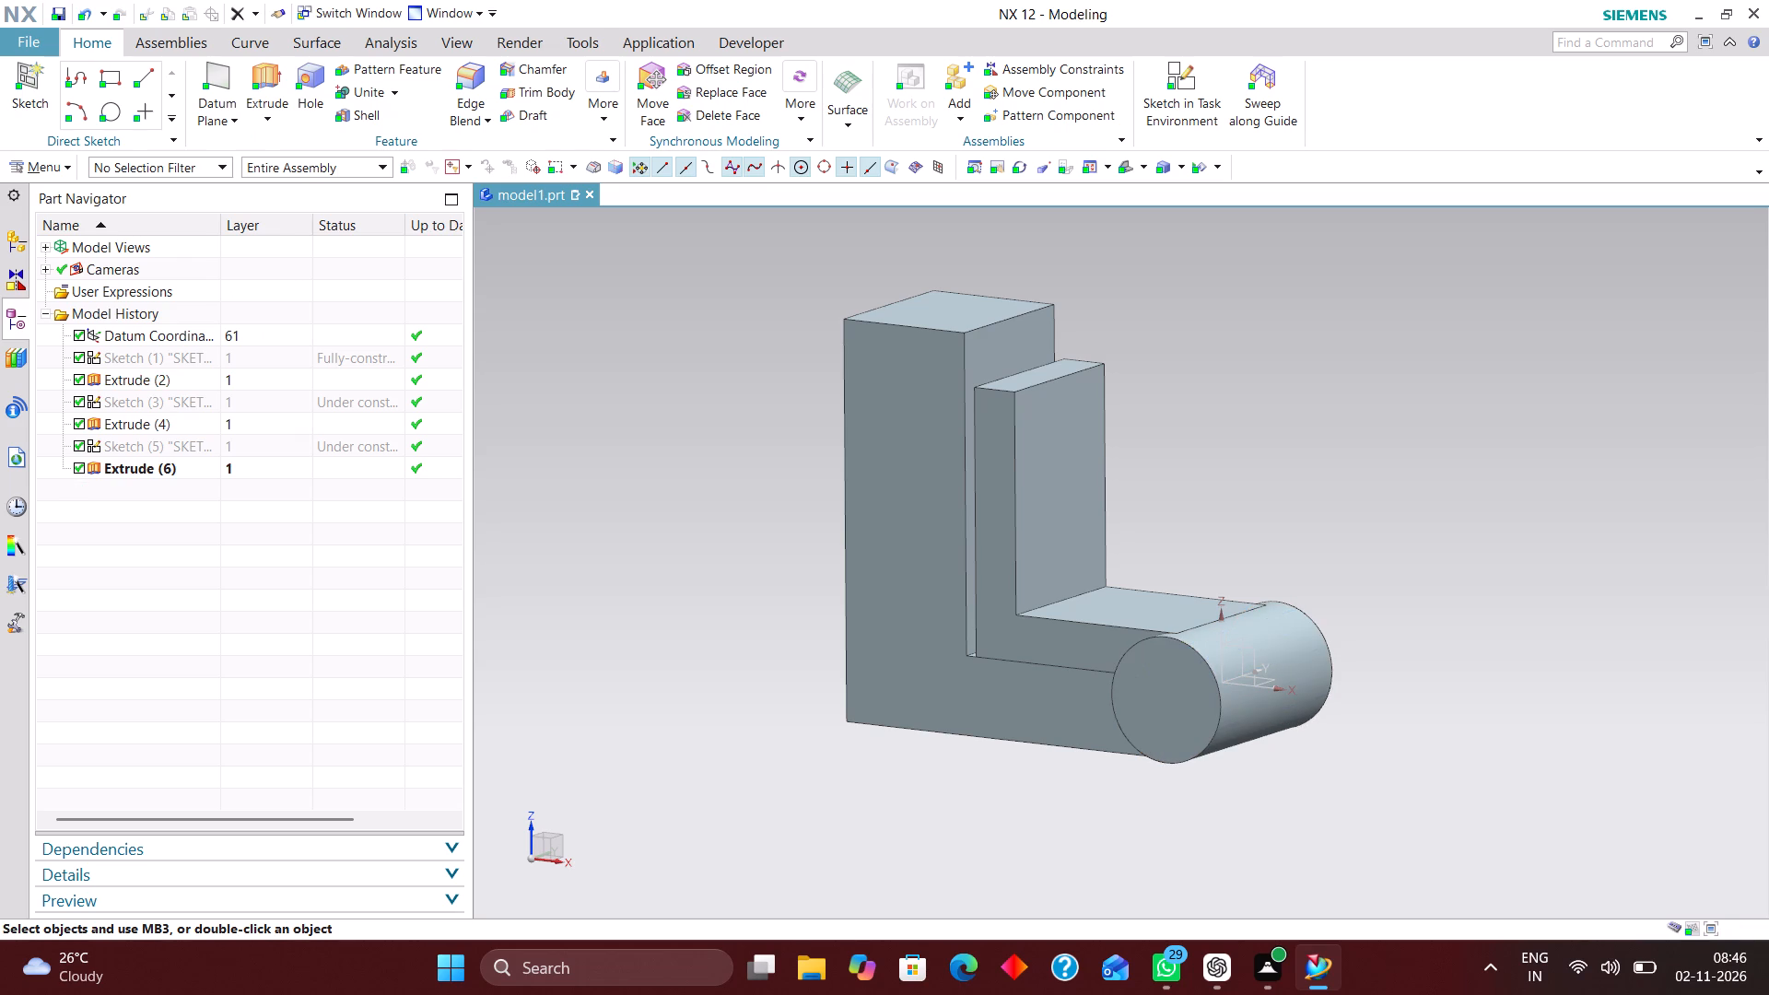
Roll the history back to Extrude (4) and unite the pivot cylinder as target with the thin L-shaped body as tool.
click(208, 424)
right_click(209, 422)
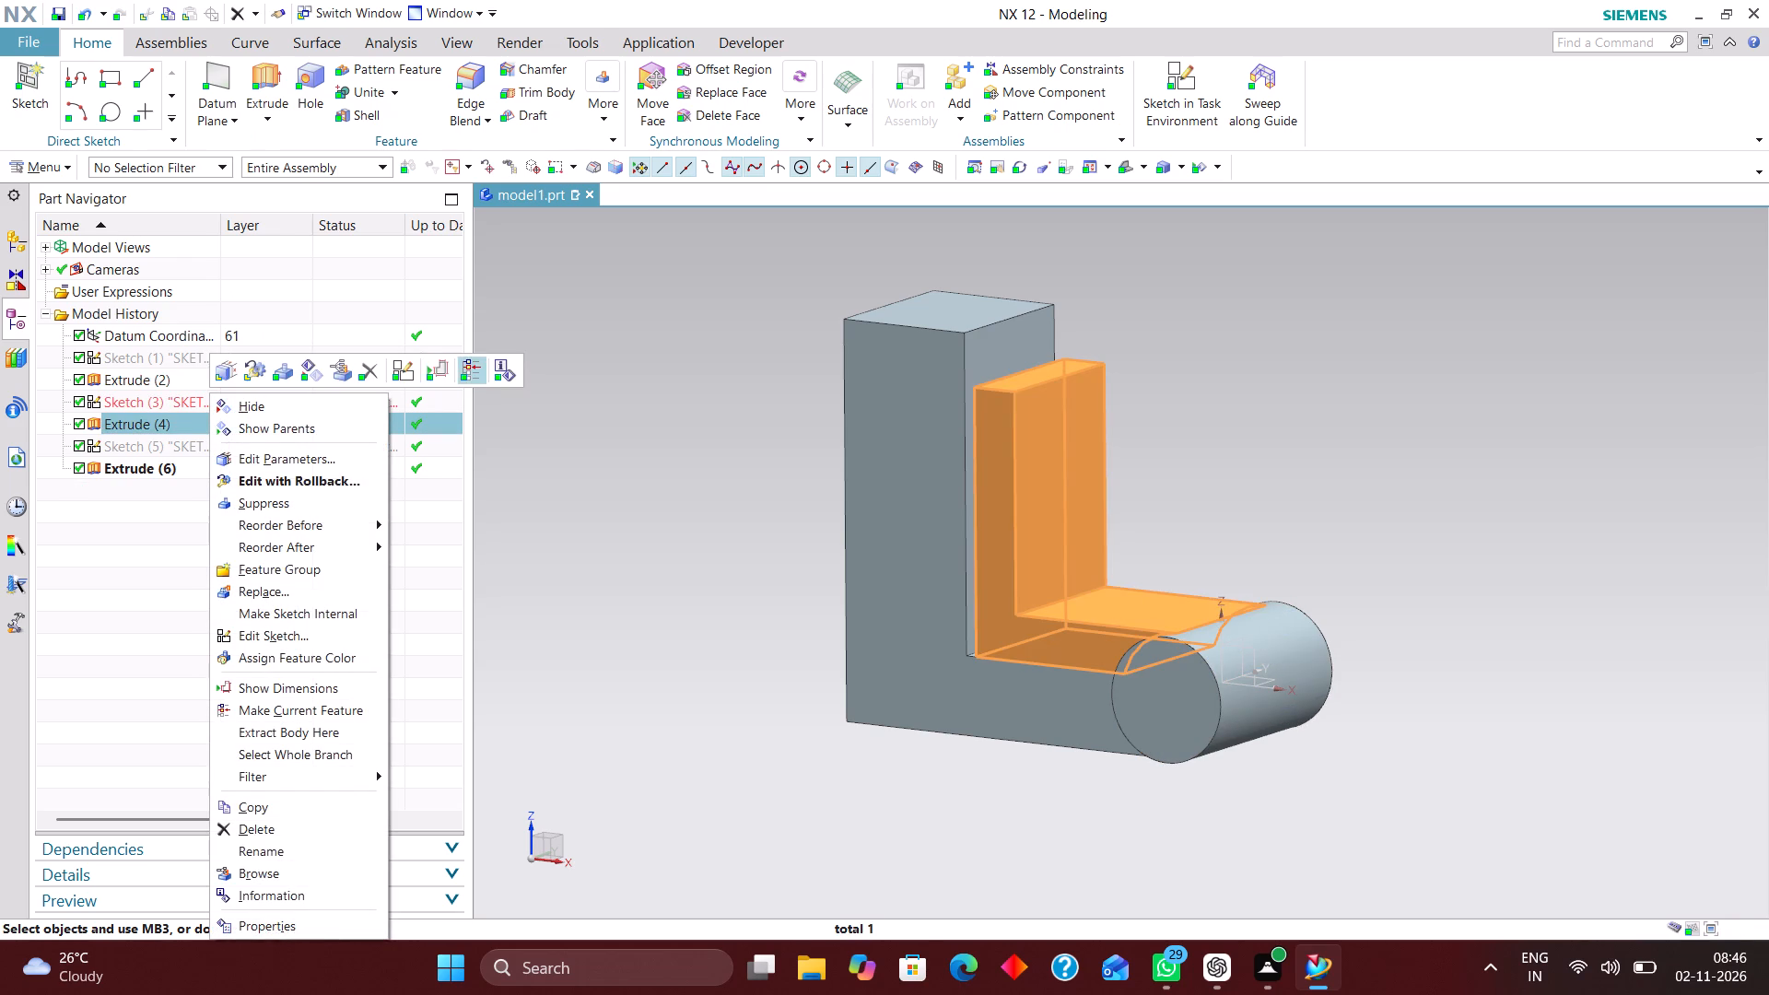
click(463, 368)
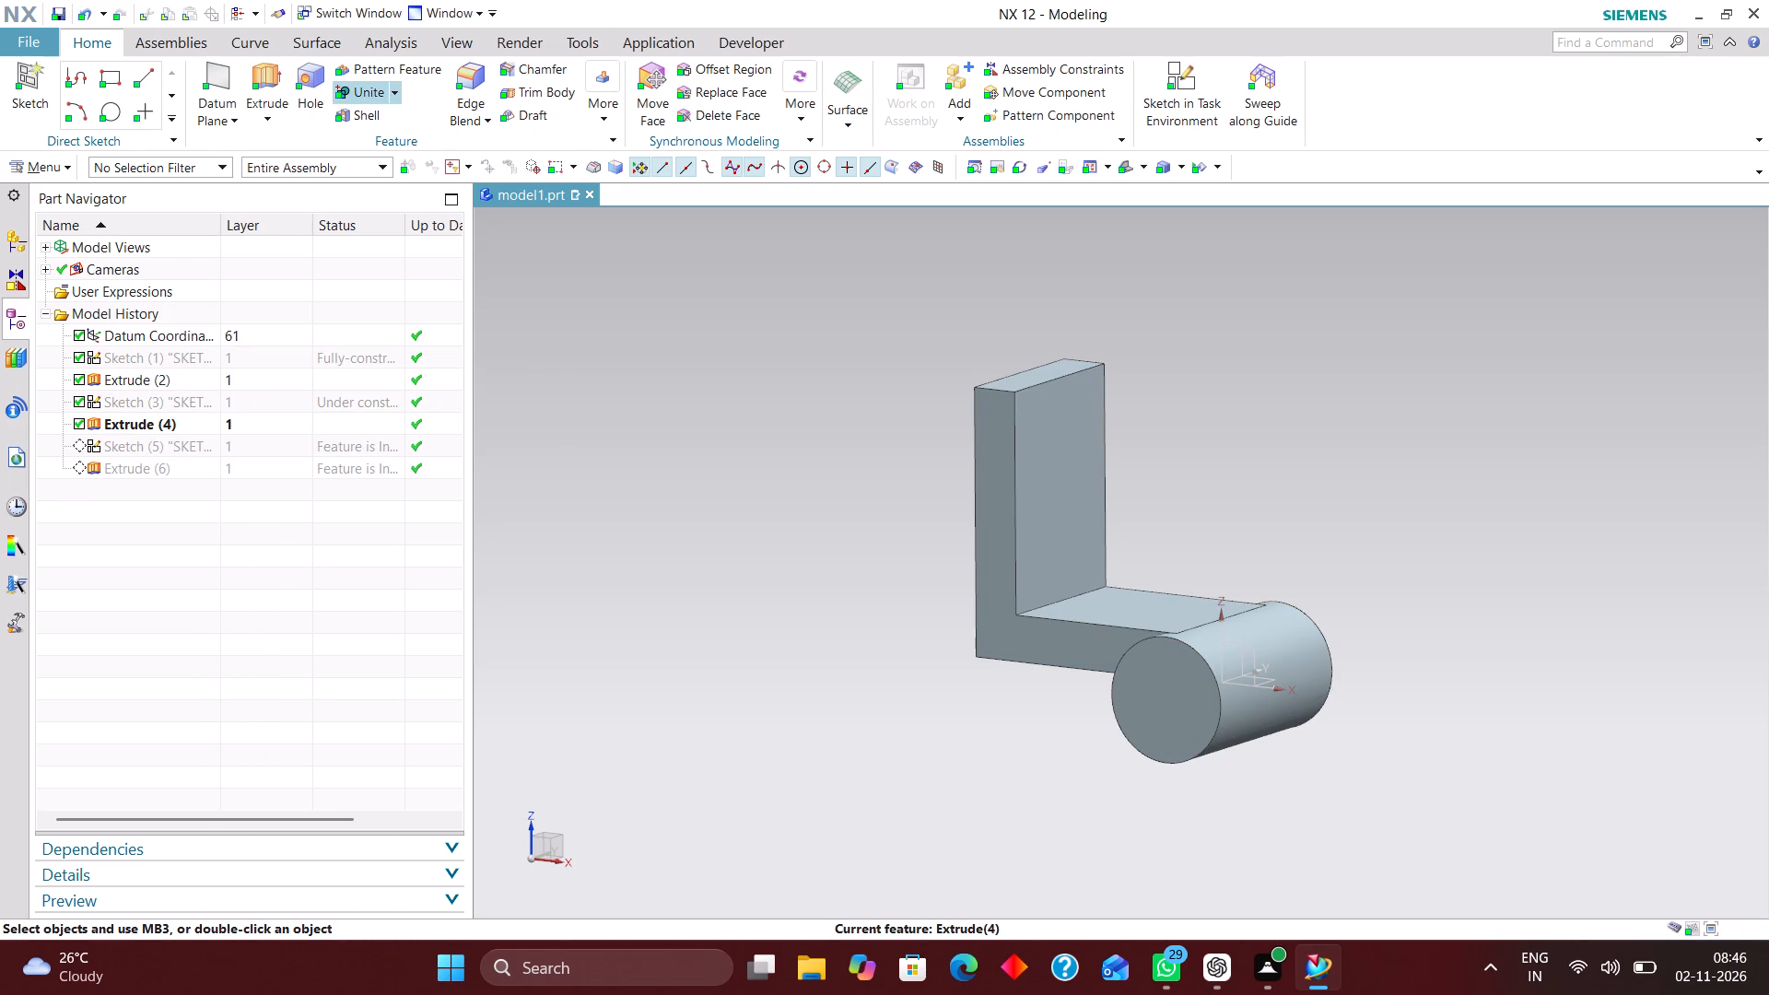
click(360, 95)
click(1127, 677)
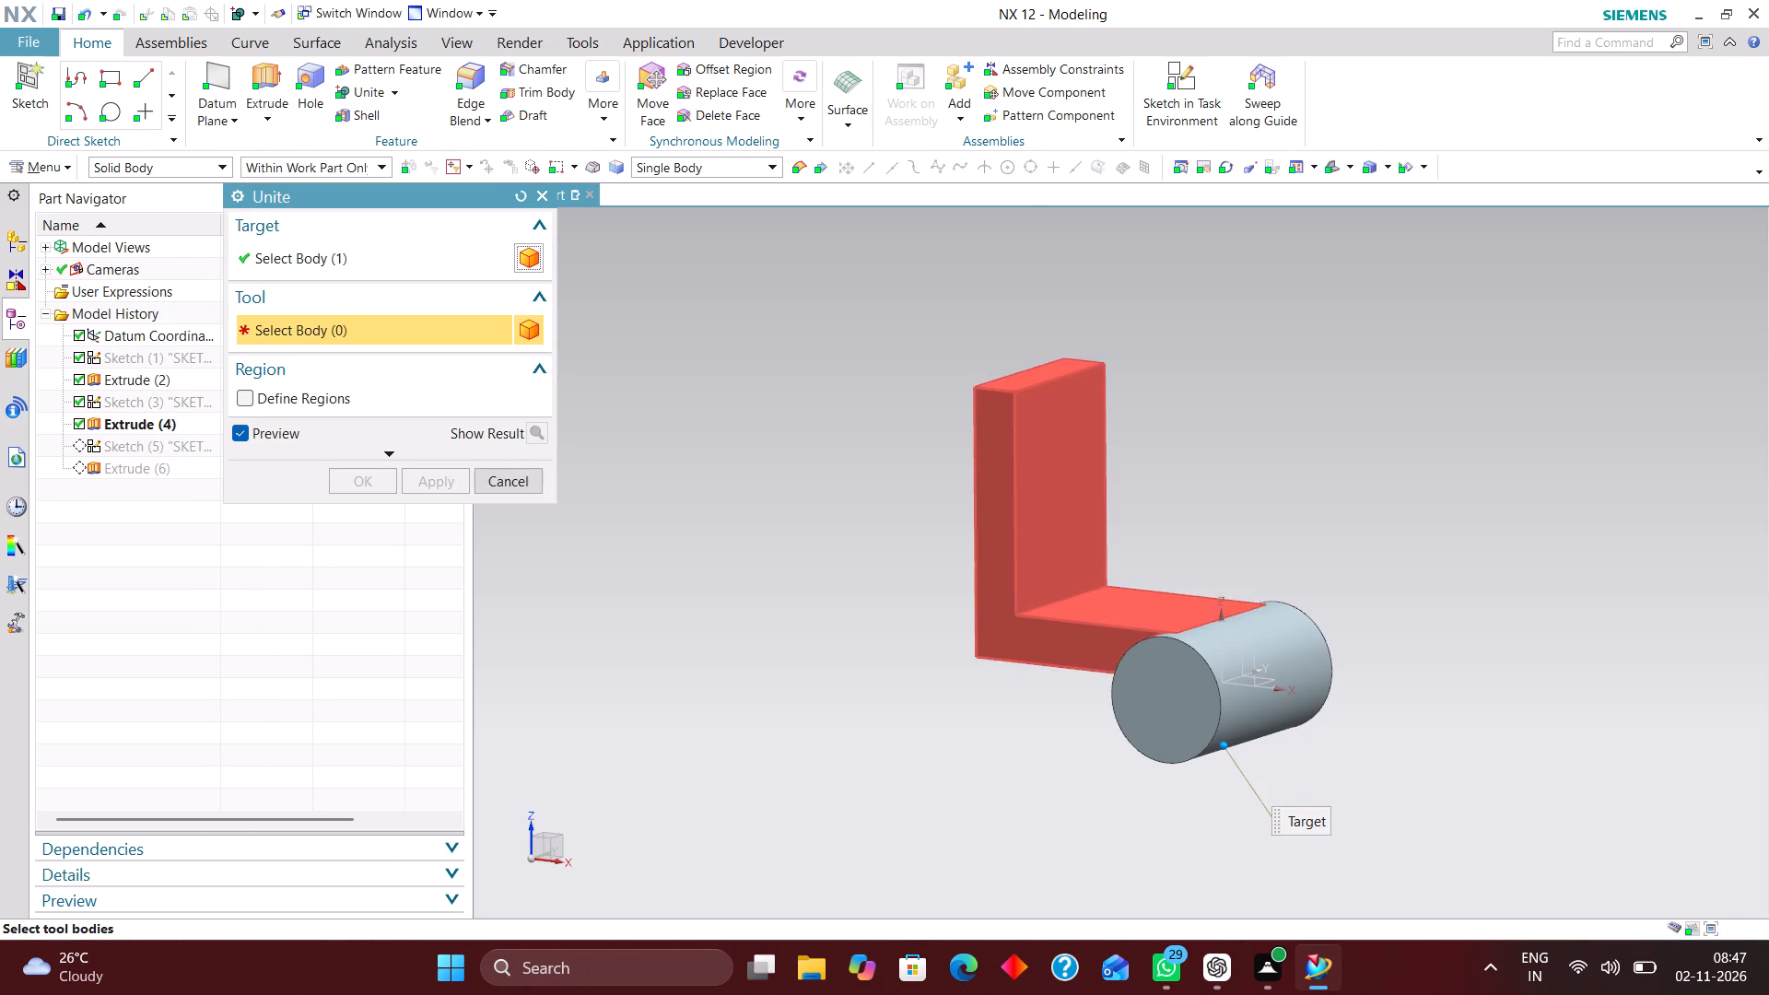
click(1072, 619)
click(378, 479)
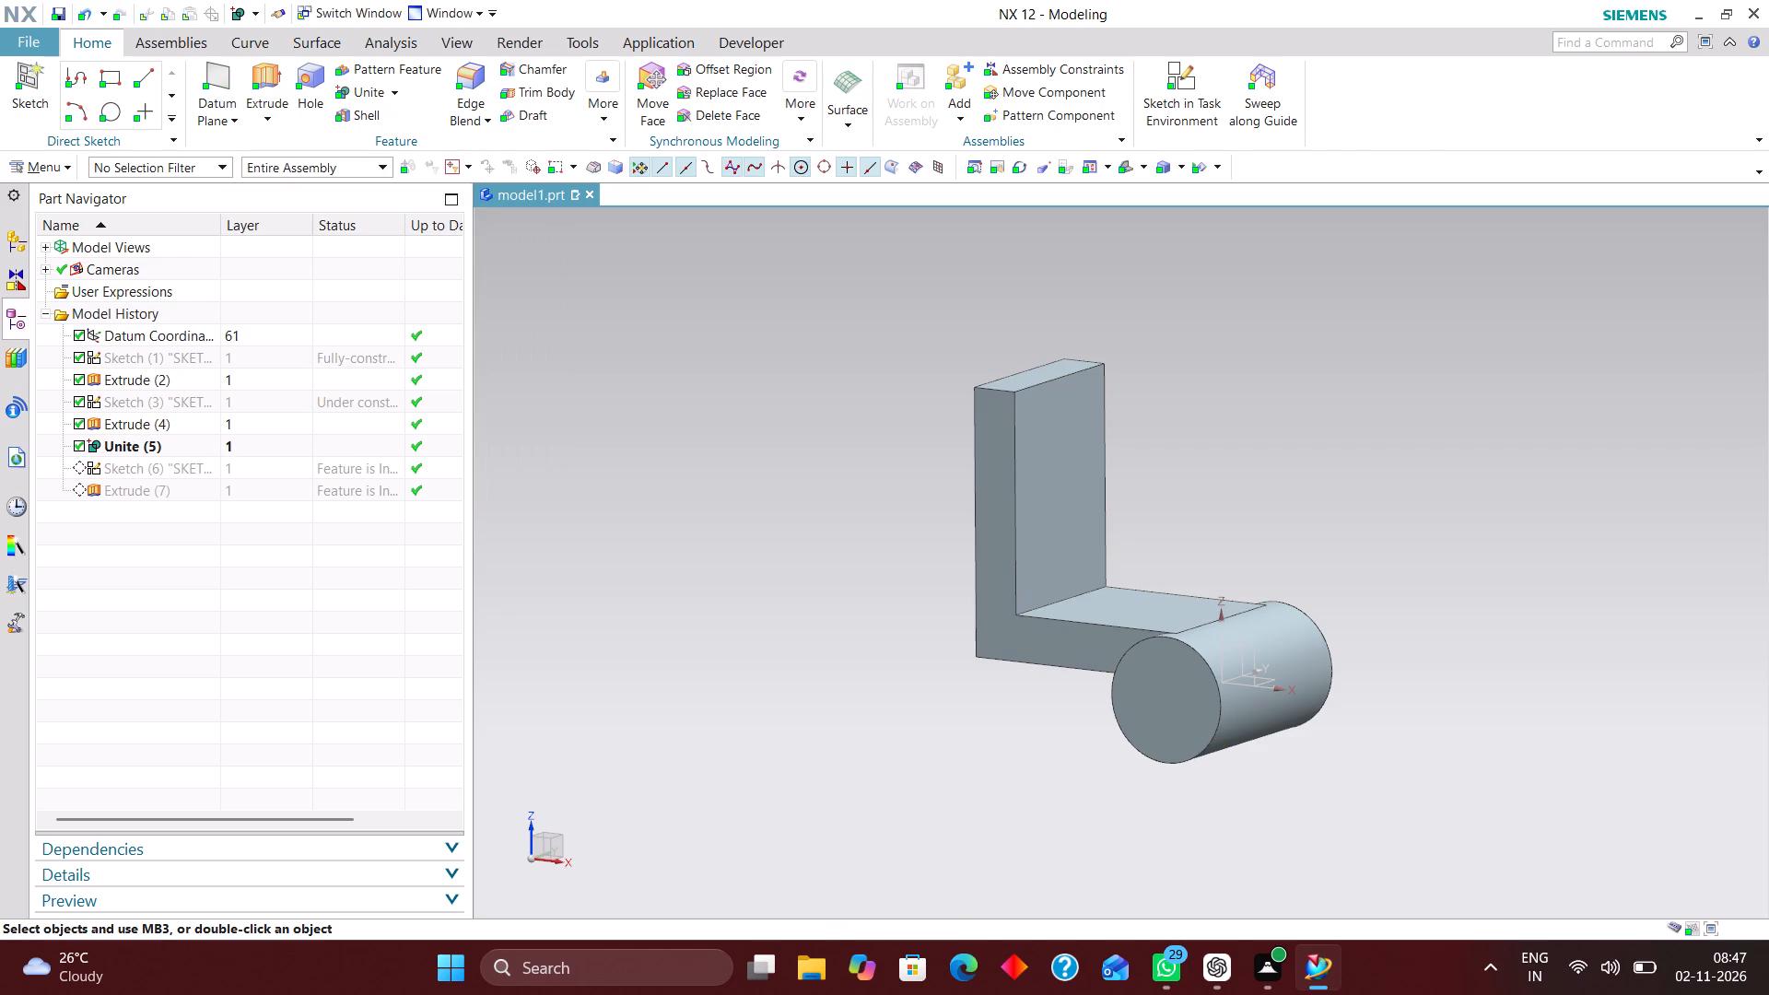
Roll the model forward by making Extrude (7) the current feature.
click(254, 489)
right_click(257, 491)
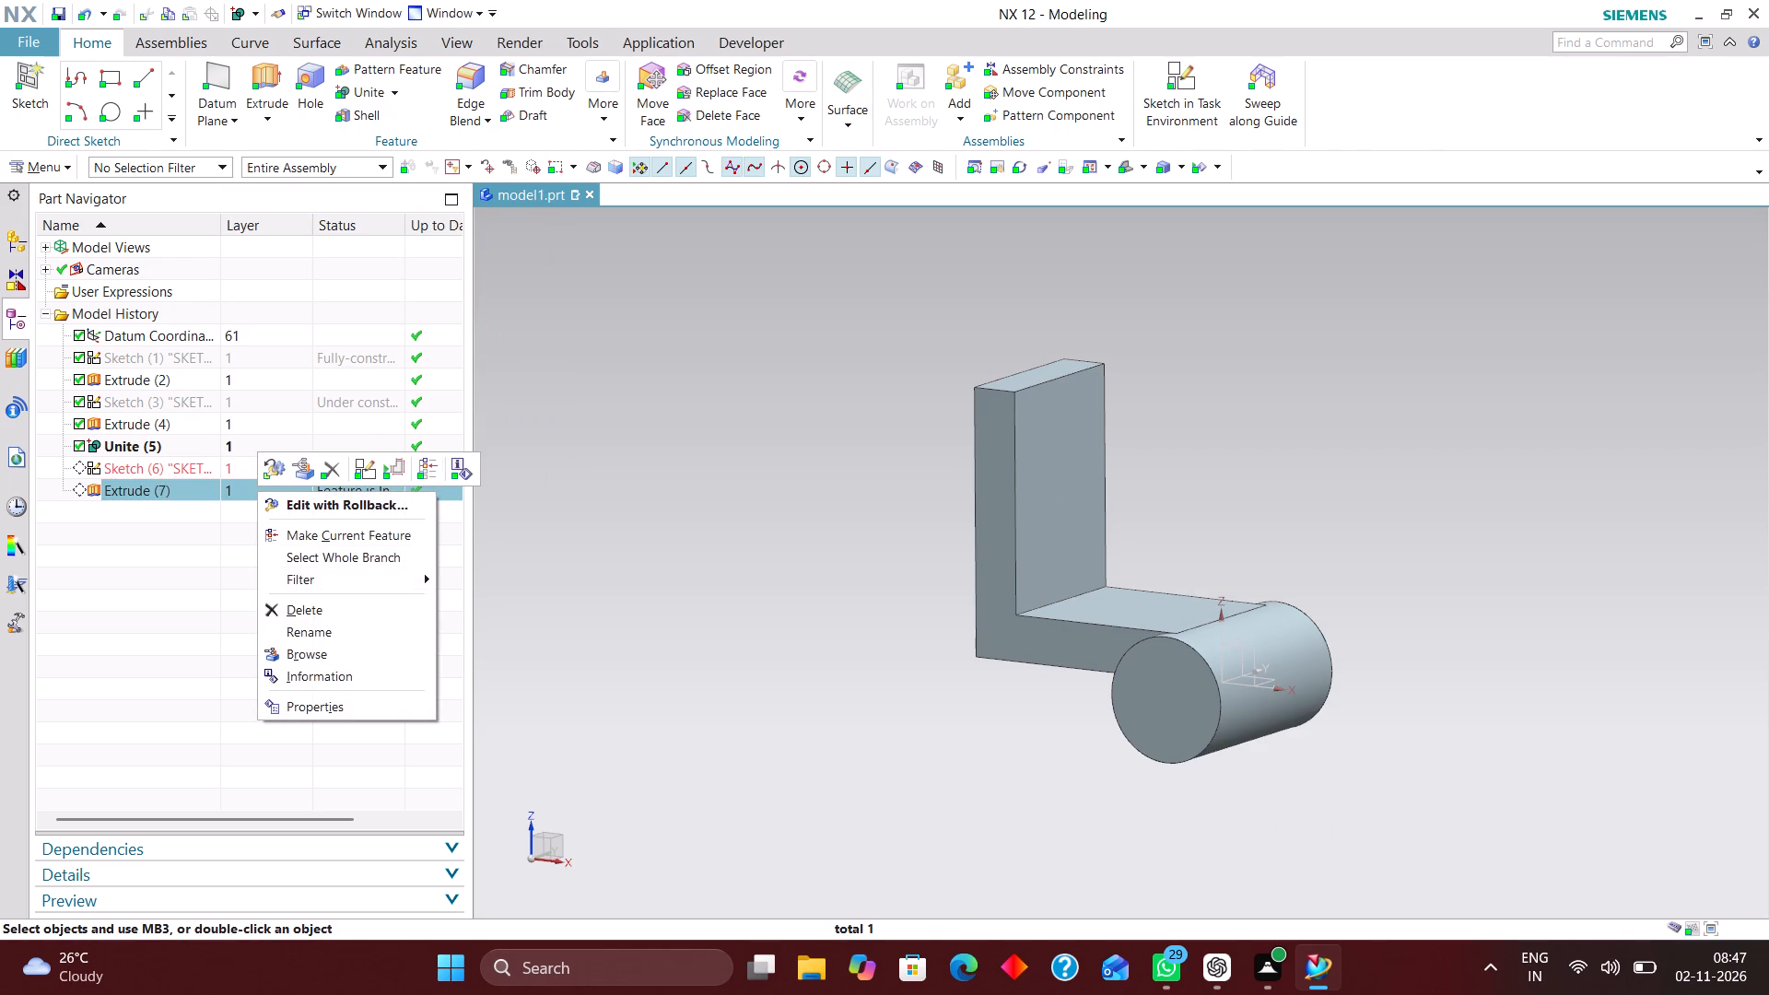
click(428, 468)
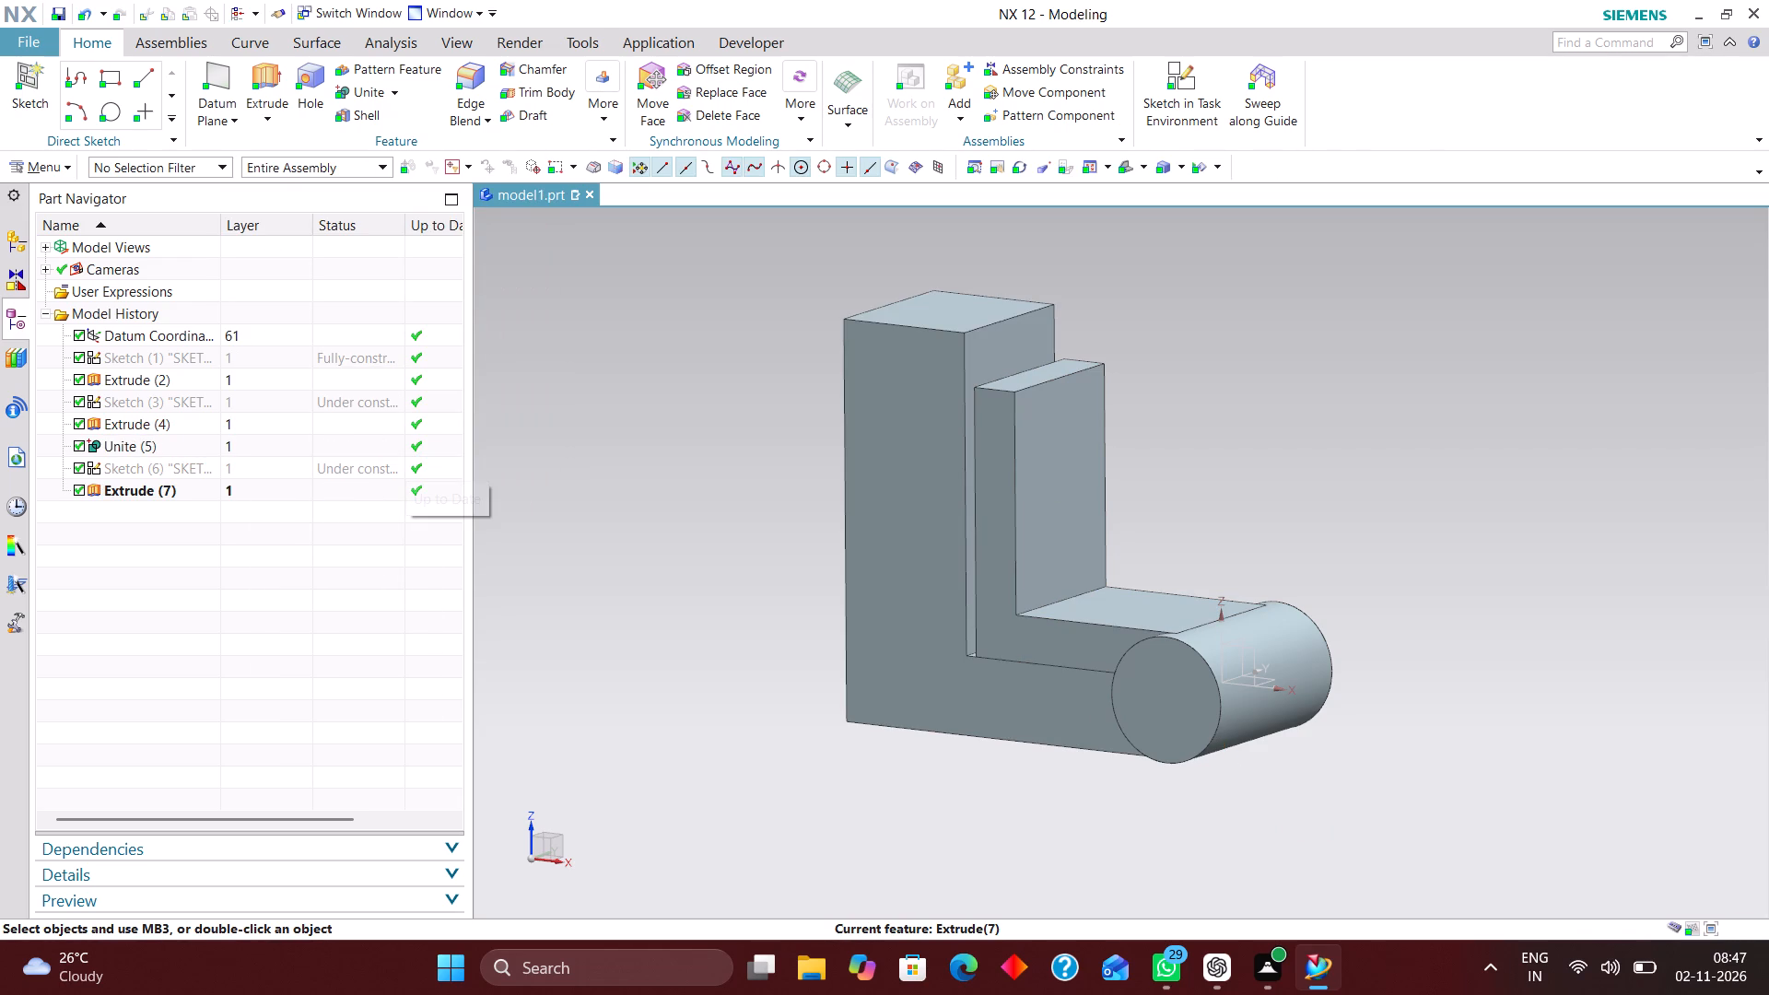
Edit Sketch (6) with rollback, dimensioning the horizontal distance from the sketch vertical axis to the inner vertical line as 56+12, and finish the sketch.
click(262, 462)
right_click(266, 468)
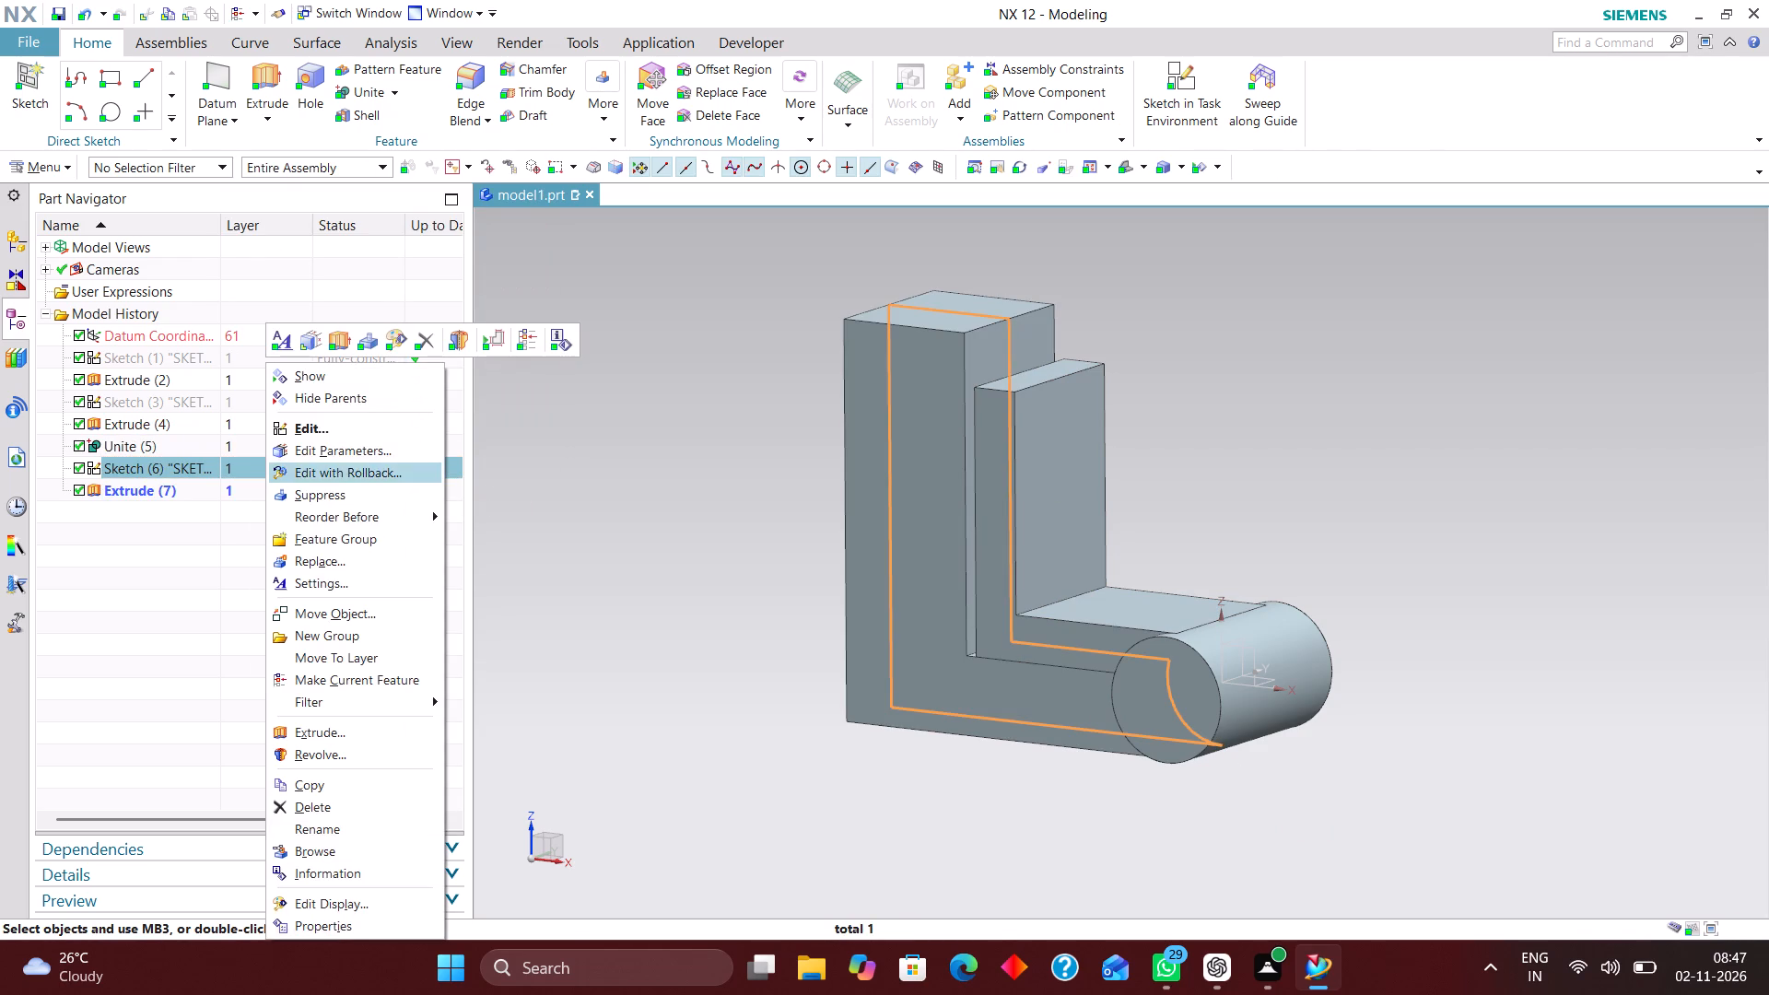
click(363, 468)
scroll(944, 530, down, 1)
scroll(1029, 456, up, 1)
click(1174, 90)
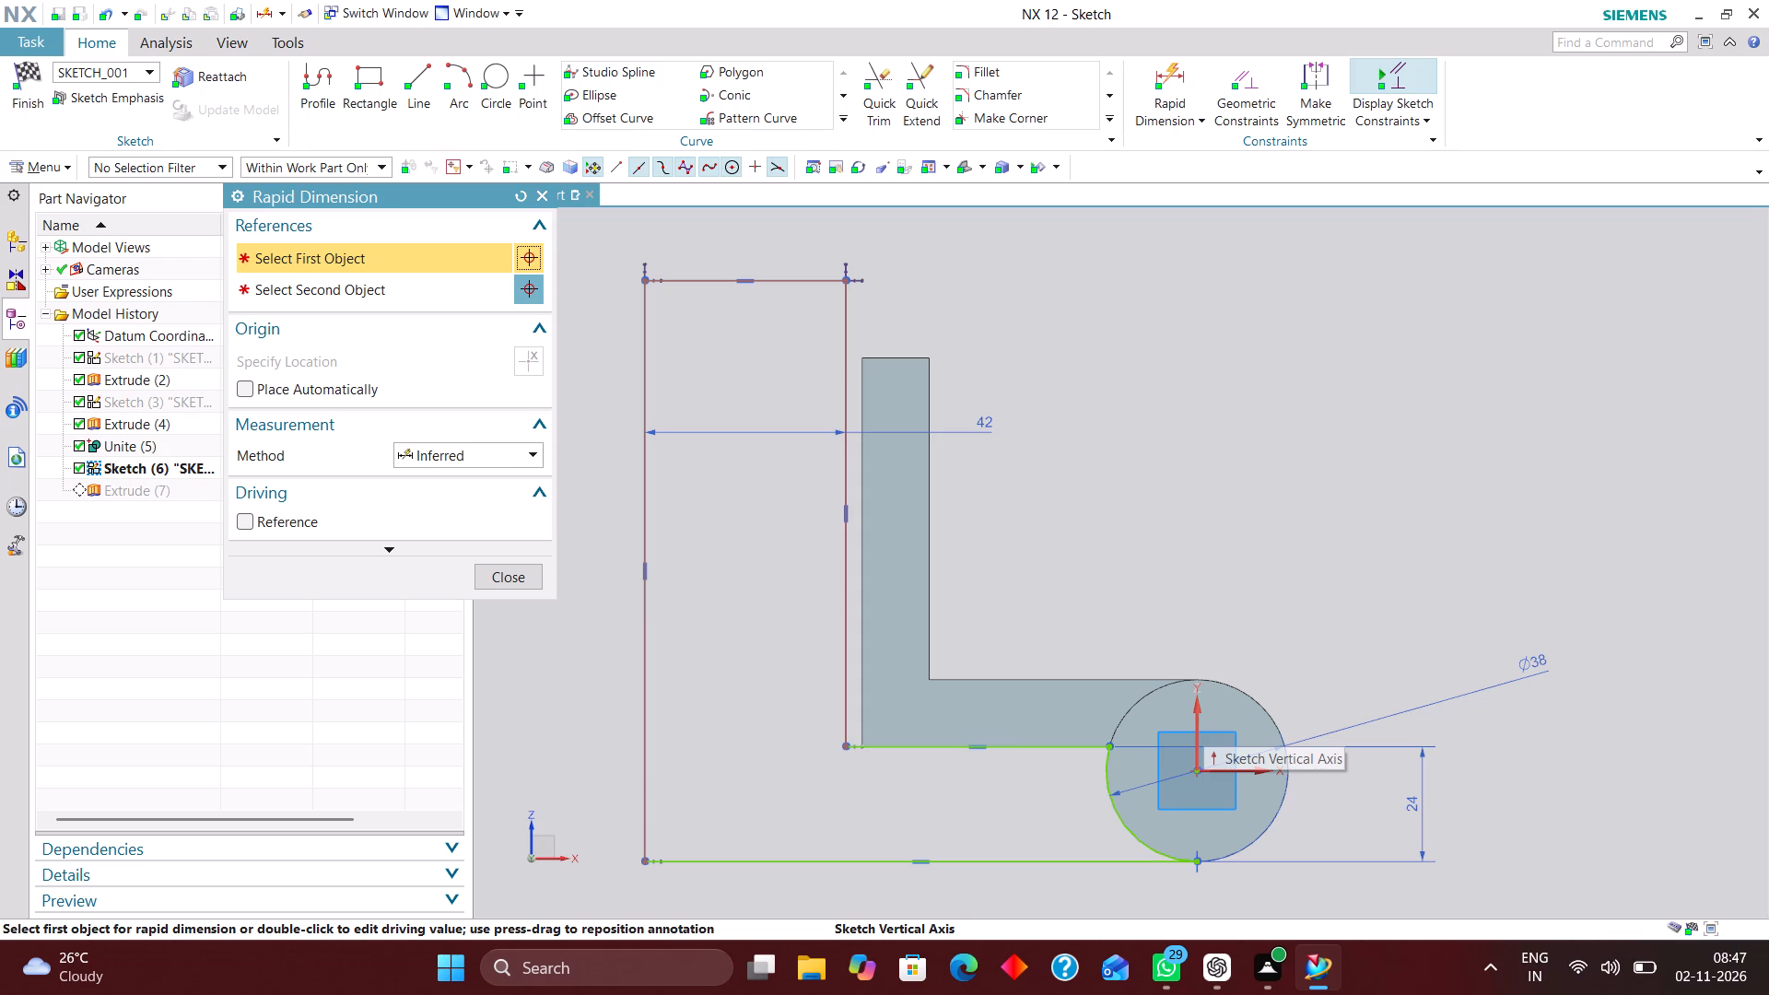
click(1193, 734)
click(1373, 750)
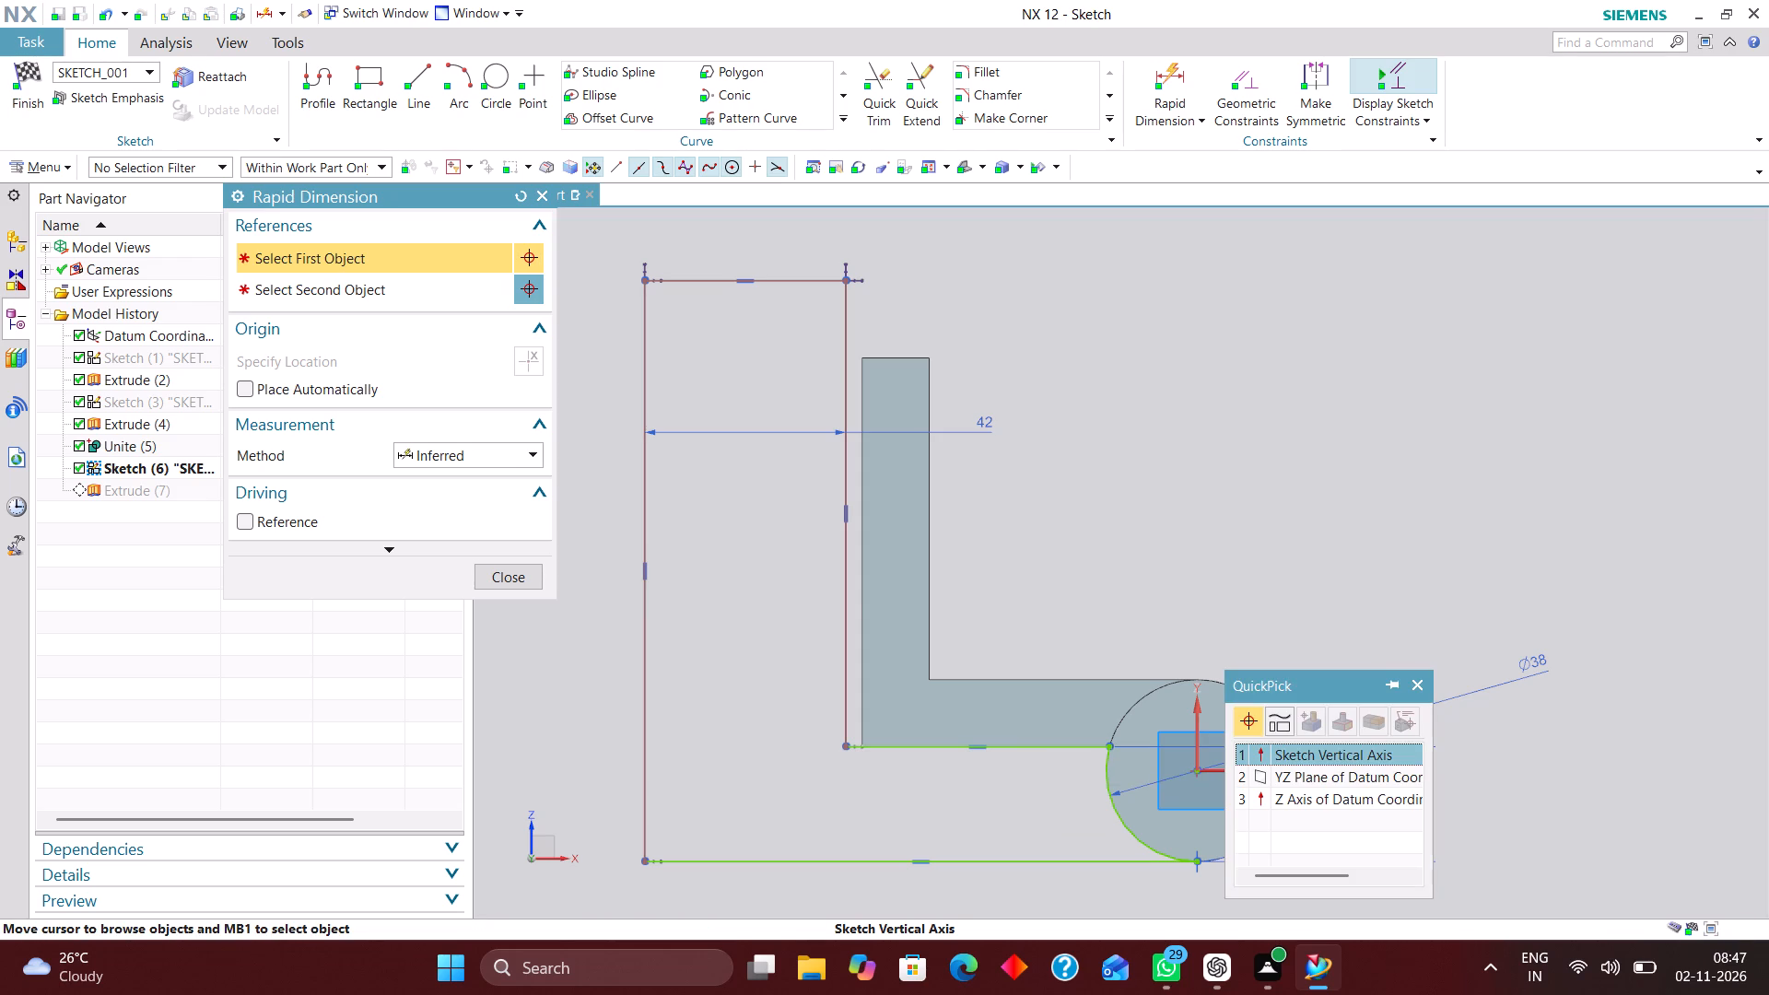
click(844, 644)
scroll(1072, 499, down, 3)
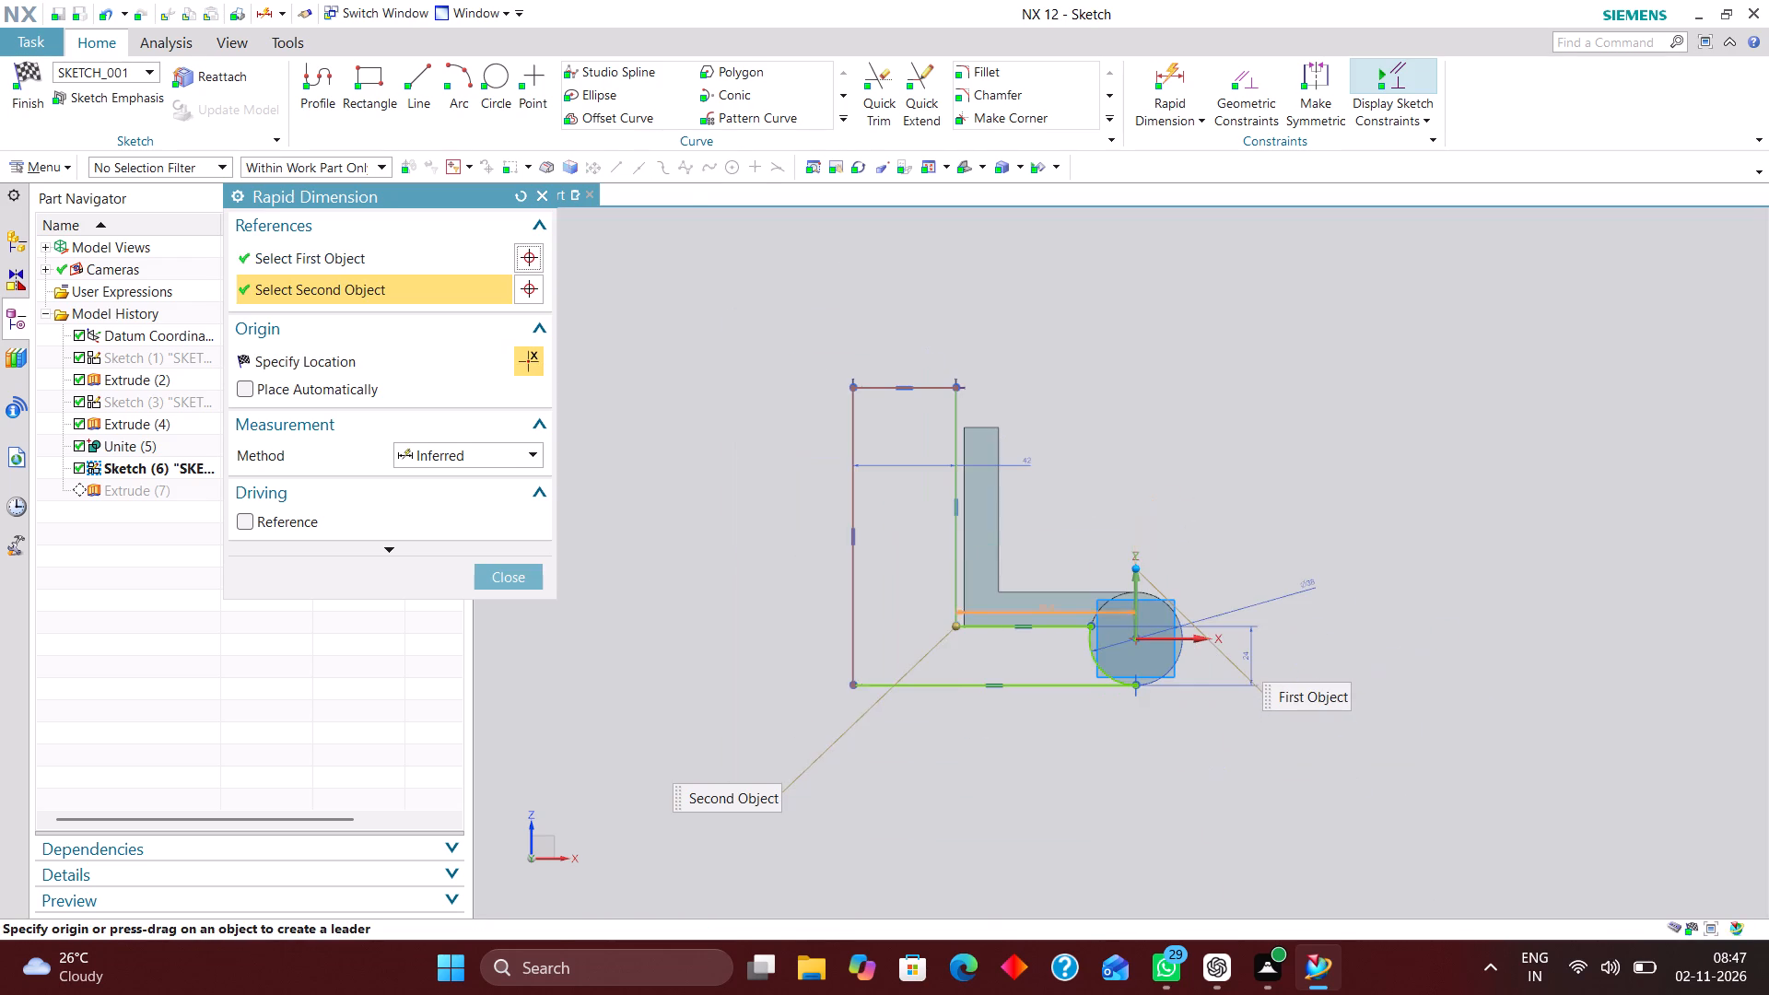
click(1039, 747)
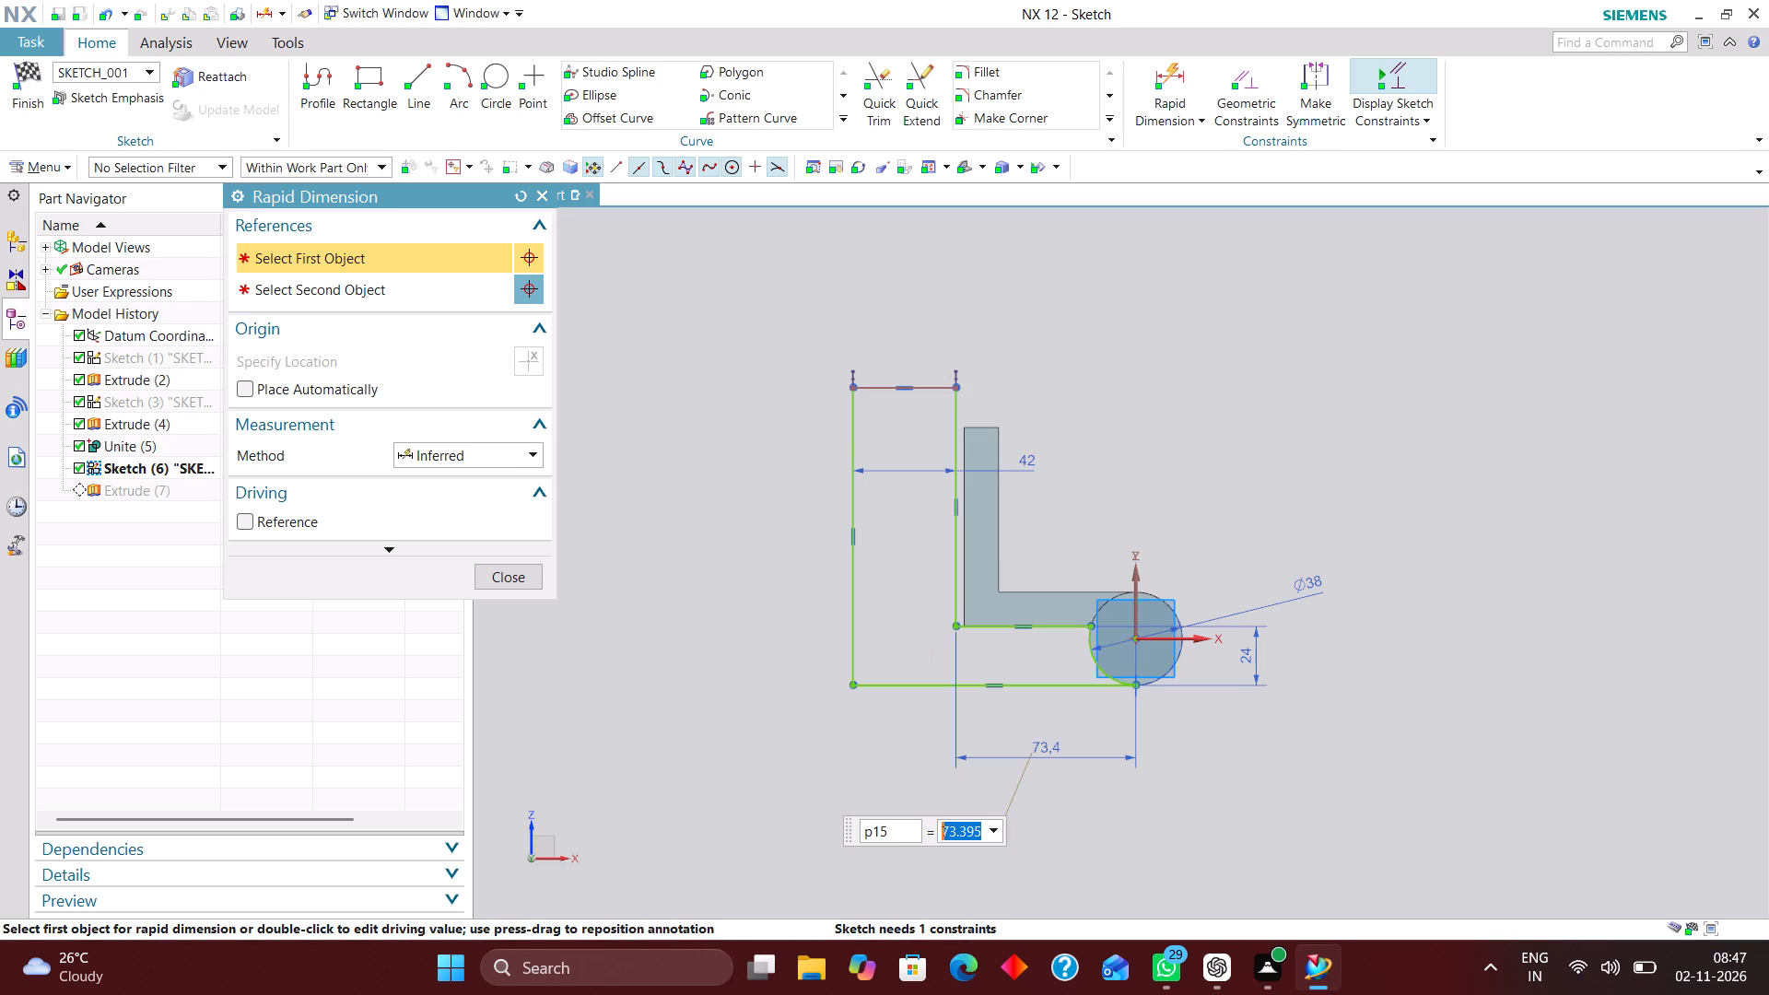
text(56+12)
key(Return)
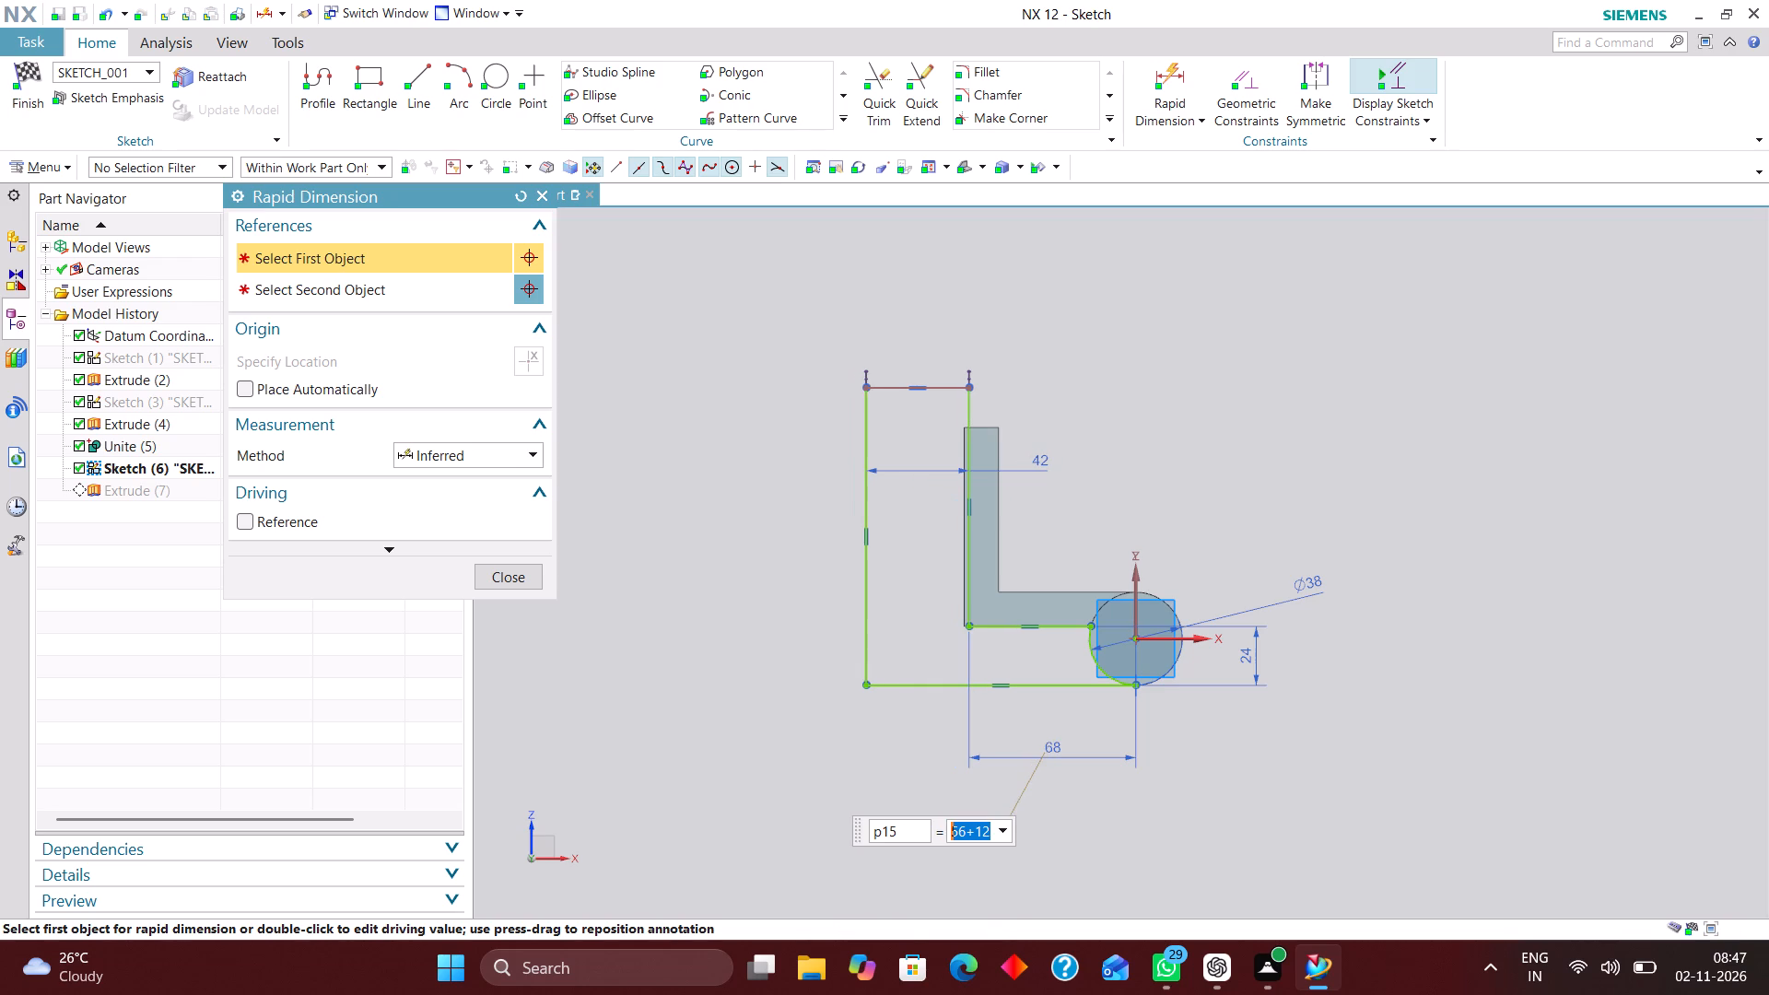
click(523, 581)
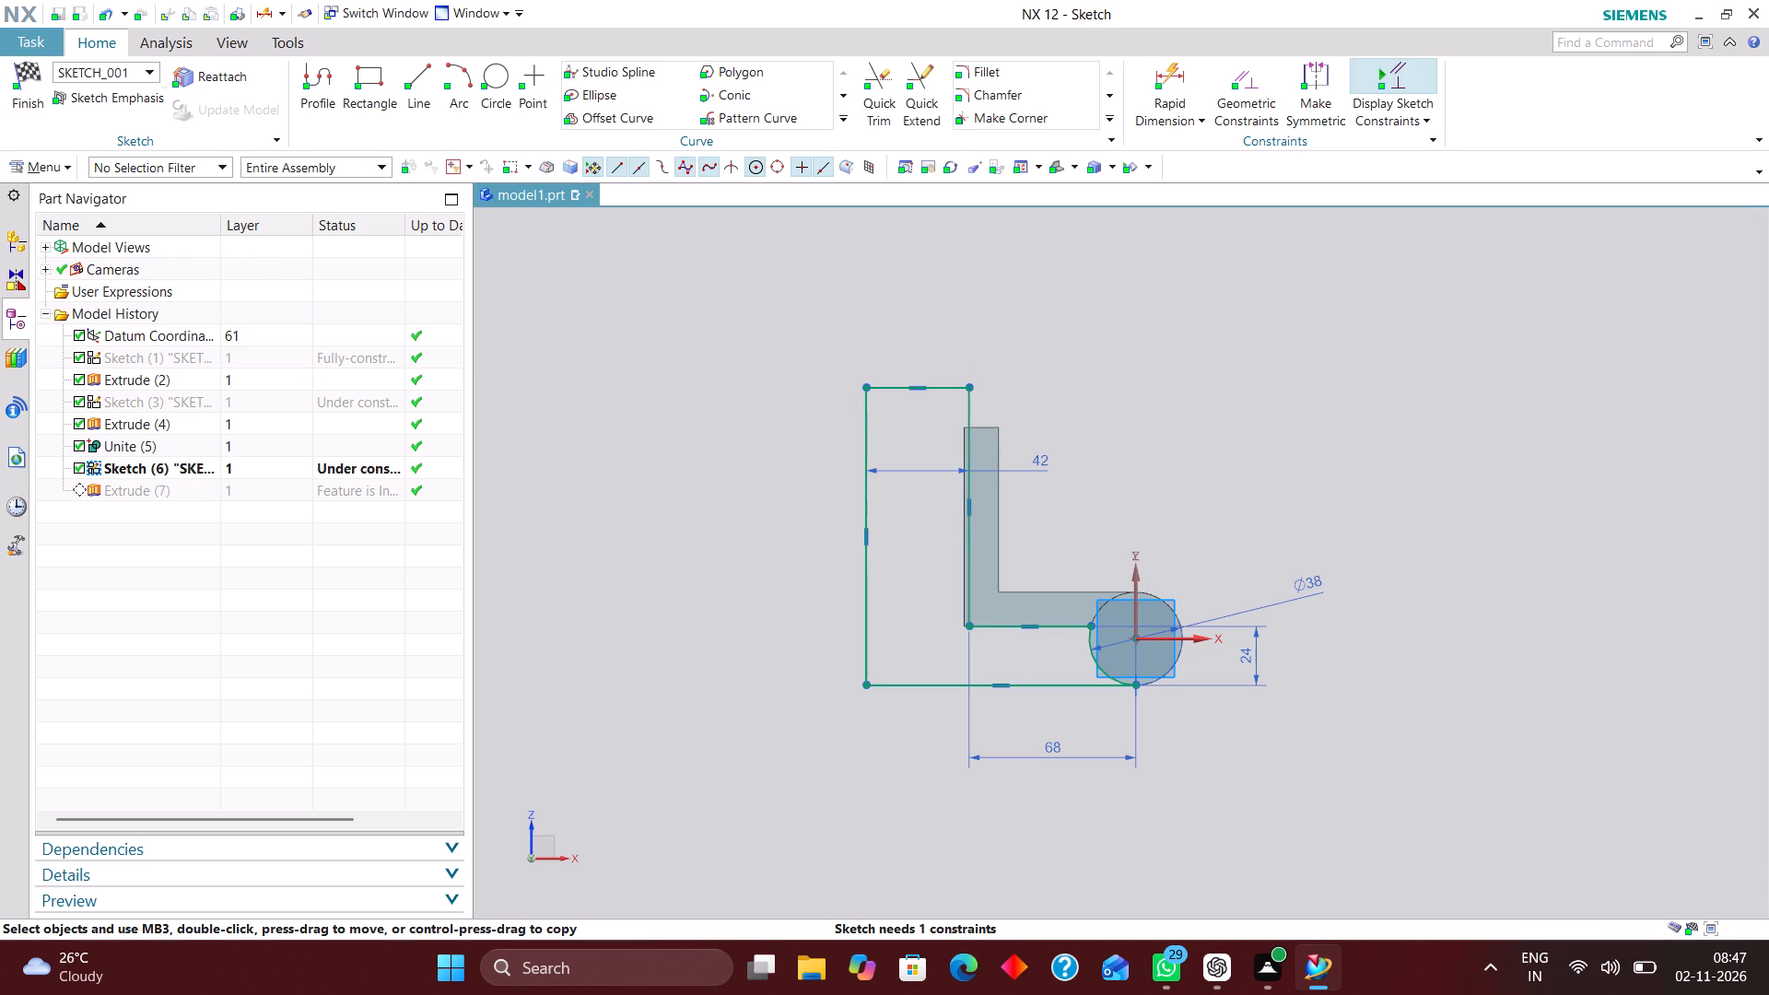
click(31, 76)
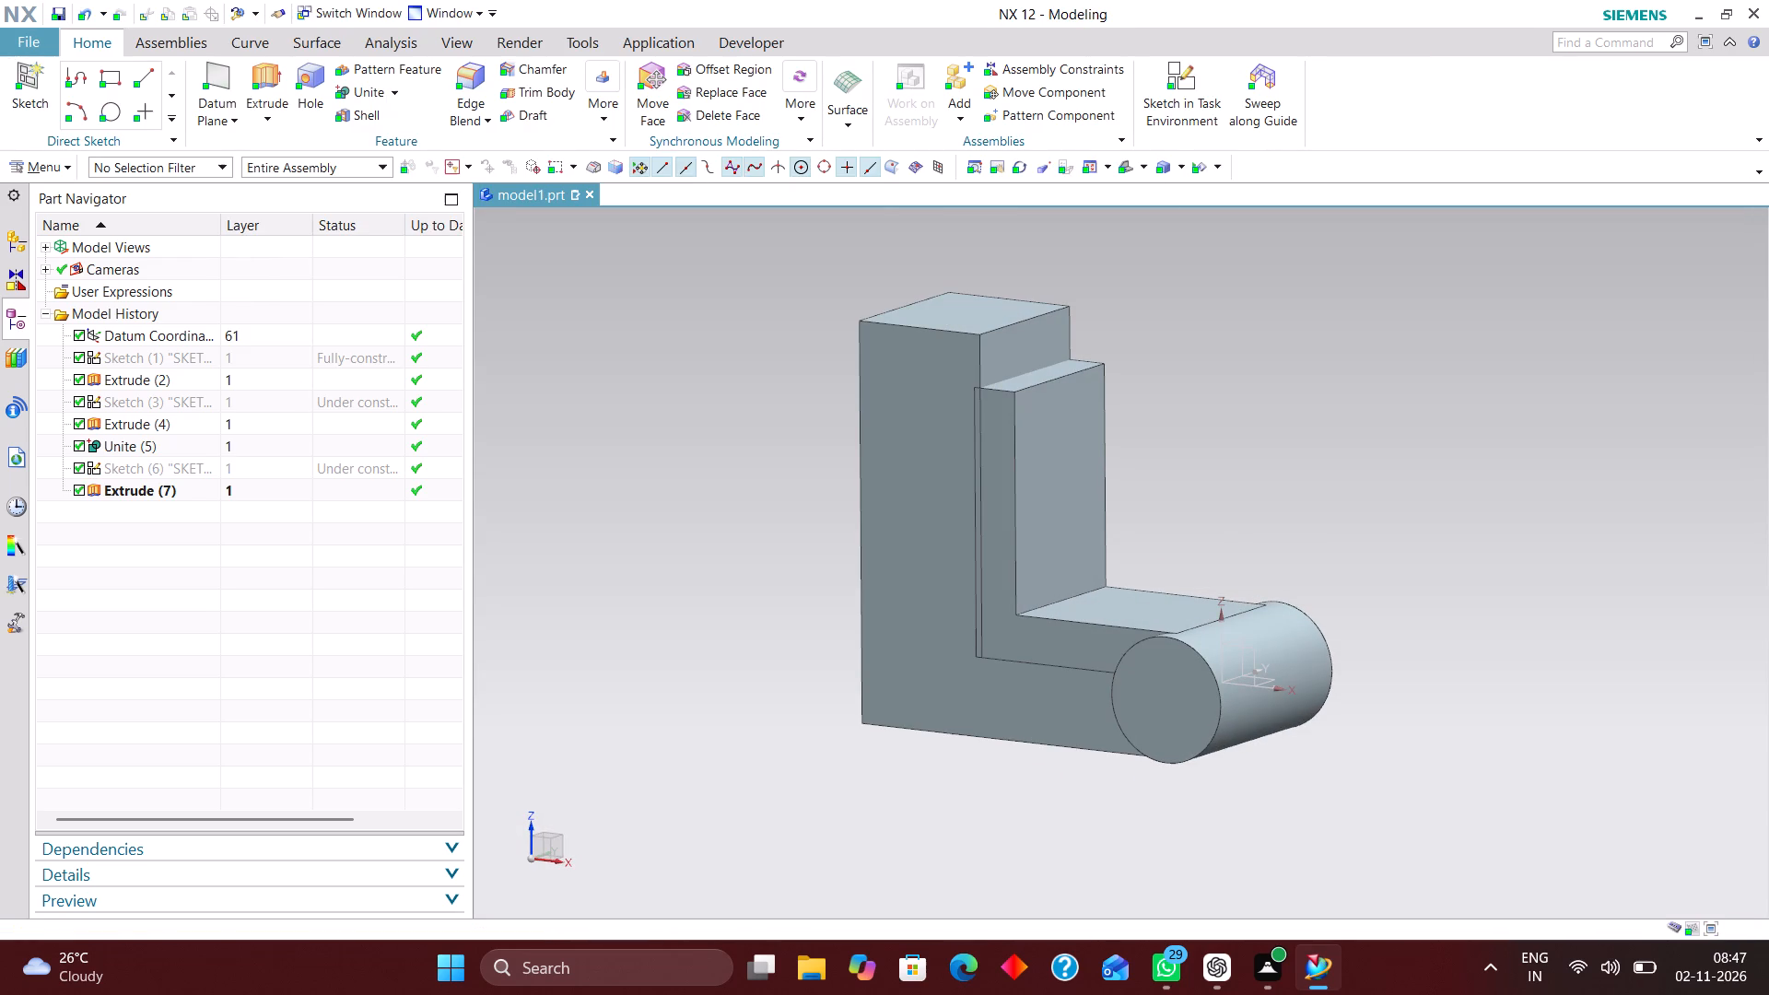
Unite the cylinder and thin L-shaped body as target with the thicker L-shaped body as tool.
scroll(933, 587, up, 5)
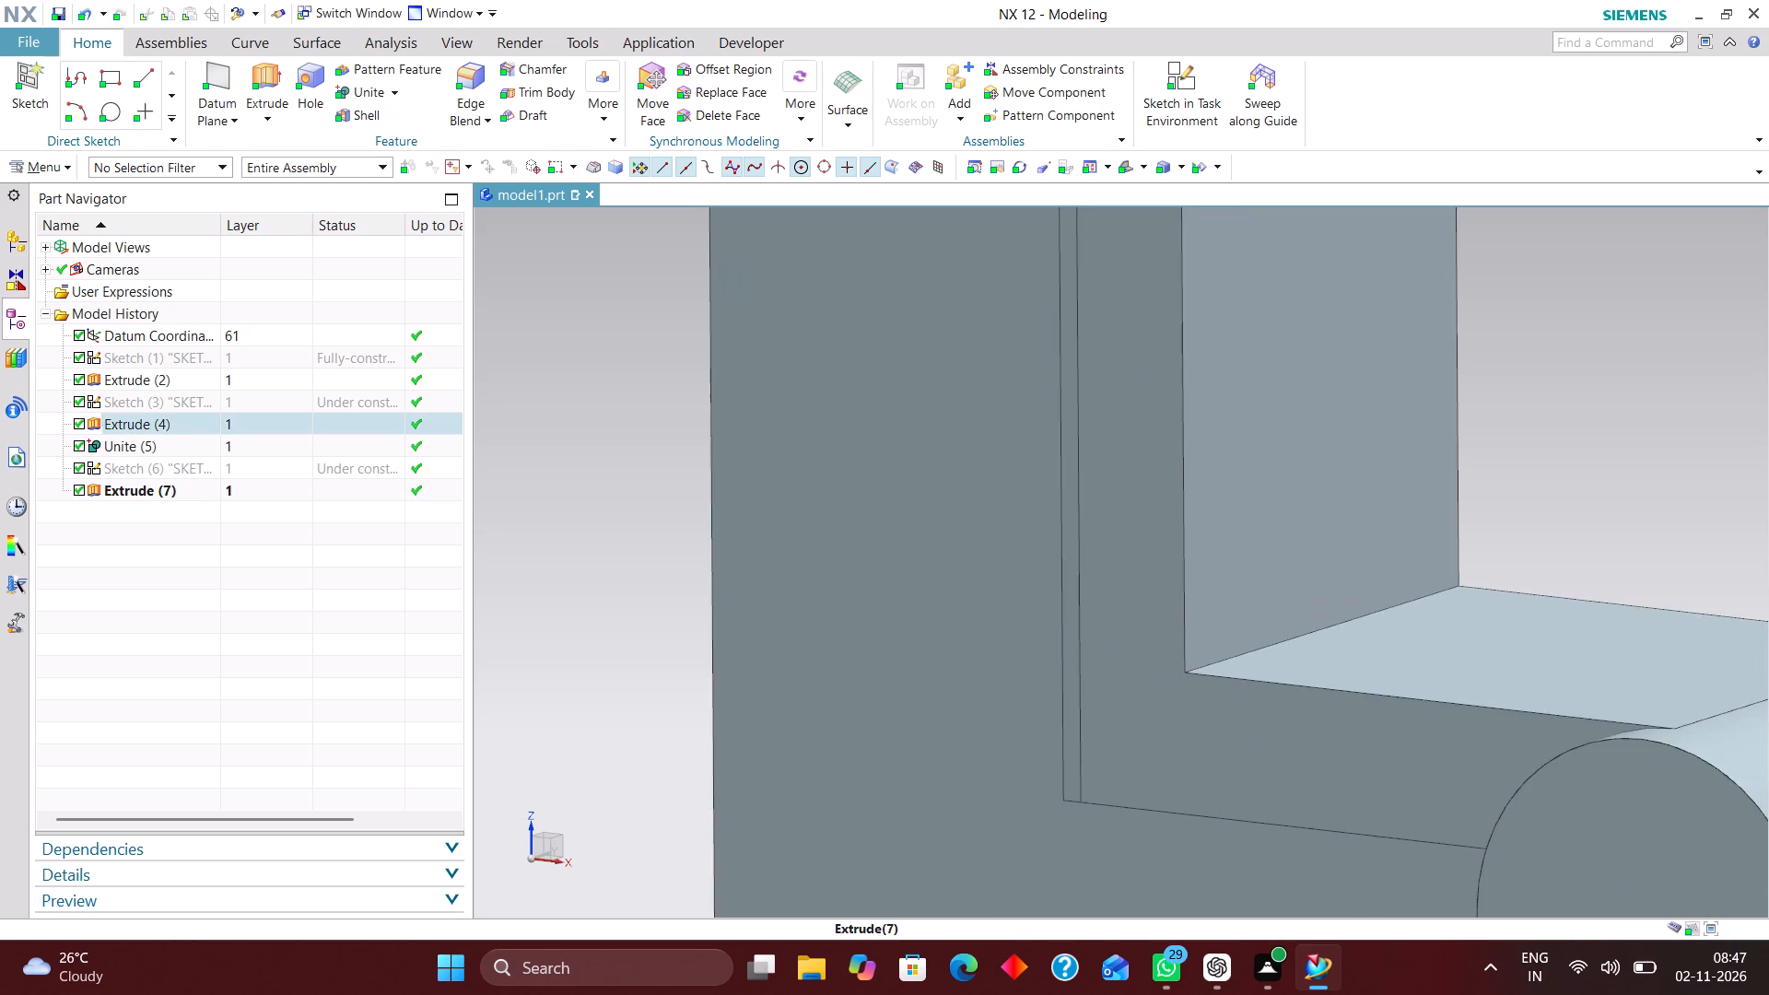
scroll(1061, 563, down, 5)
click(367, 90)
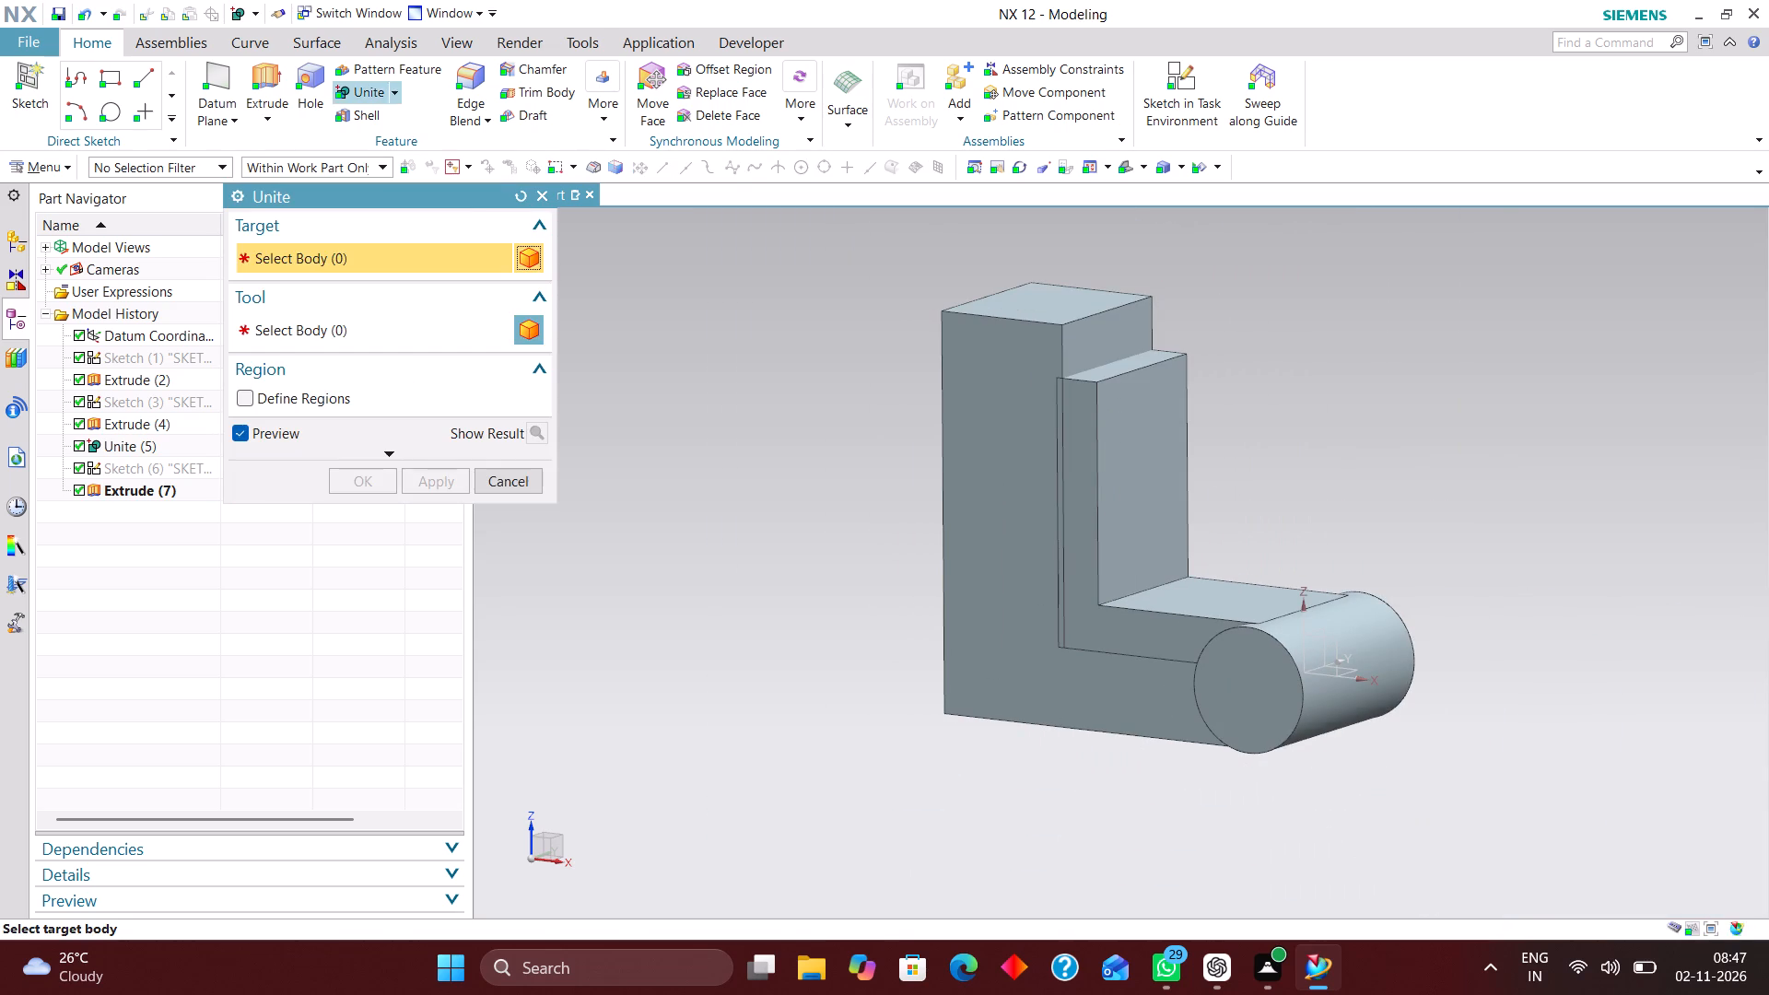
click(1142, 623)
click(1054, 650)
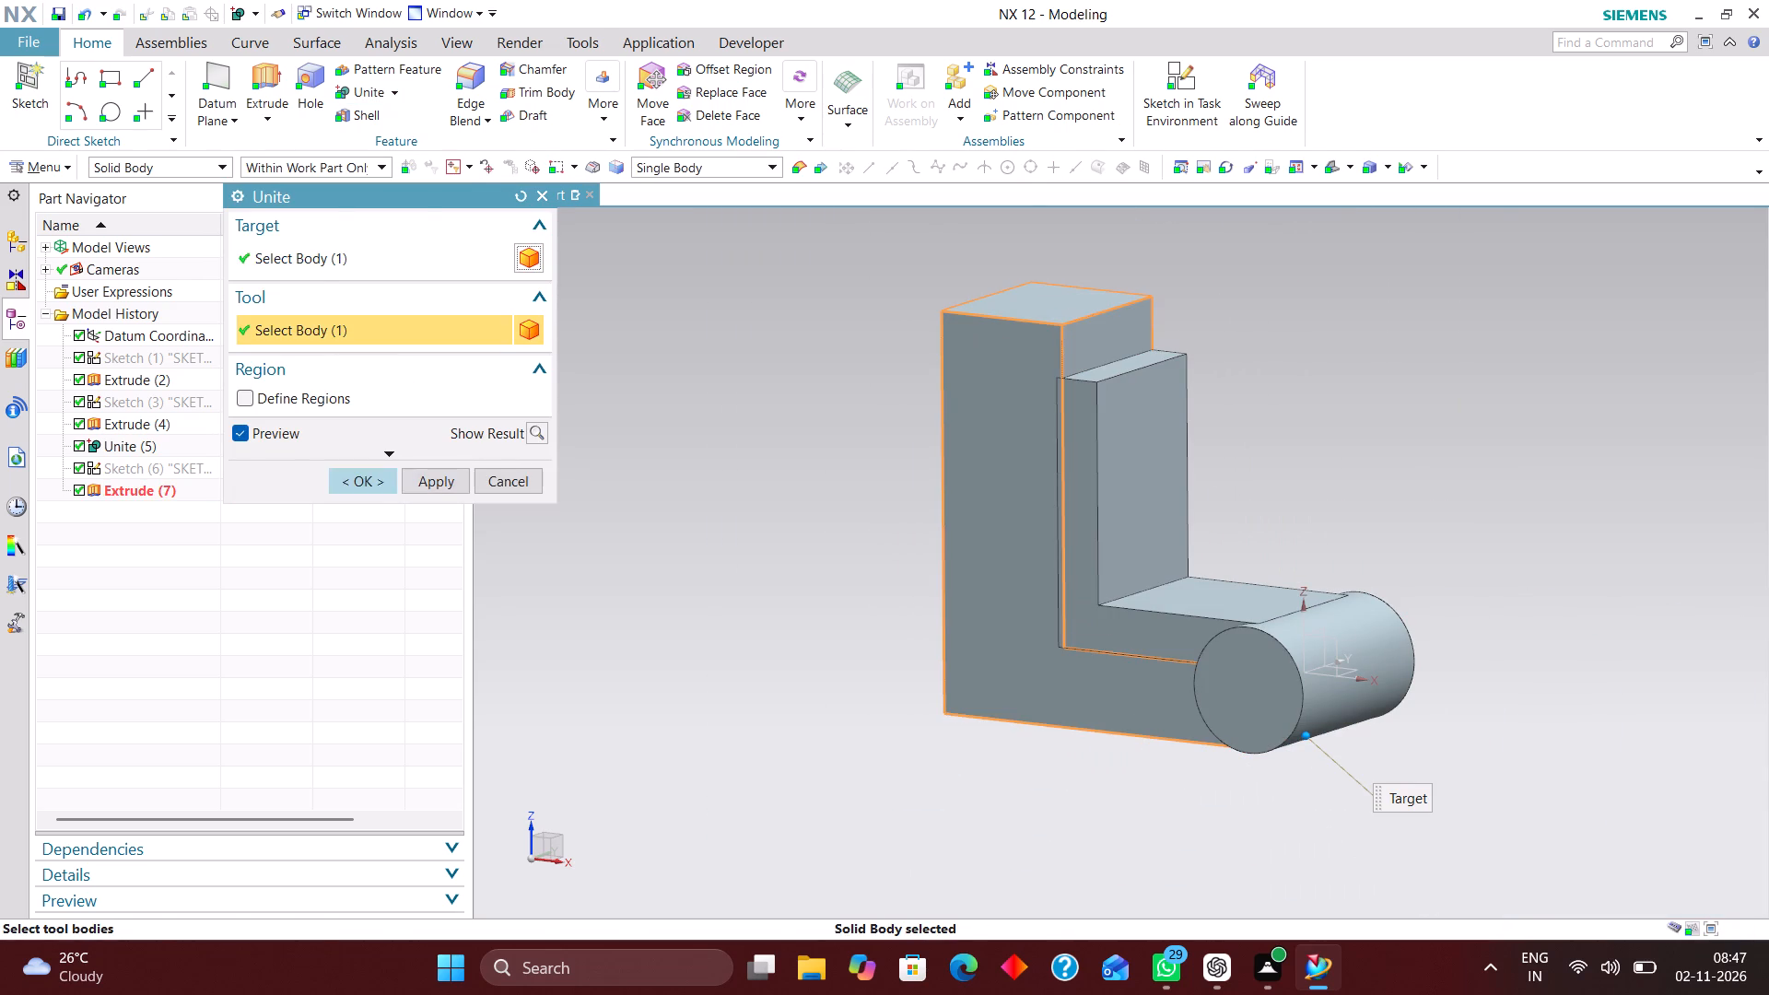
click(346, 479)
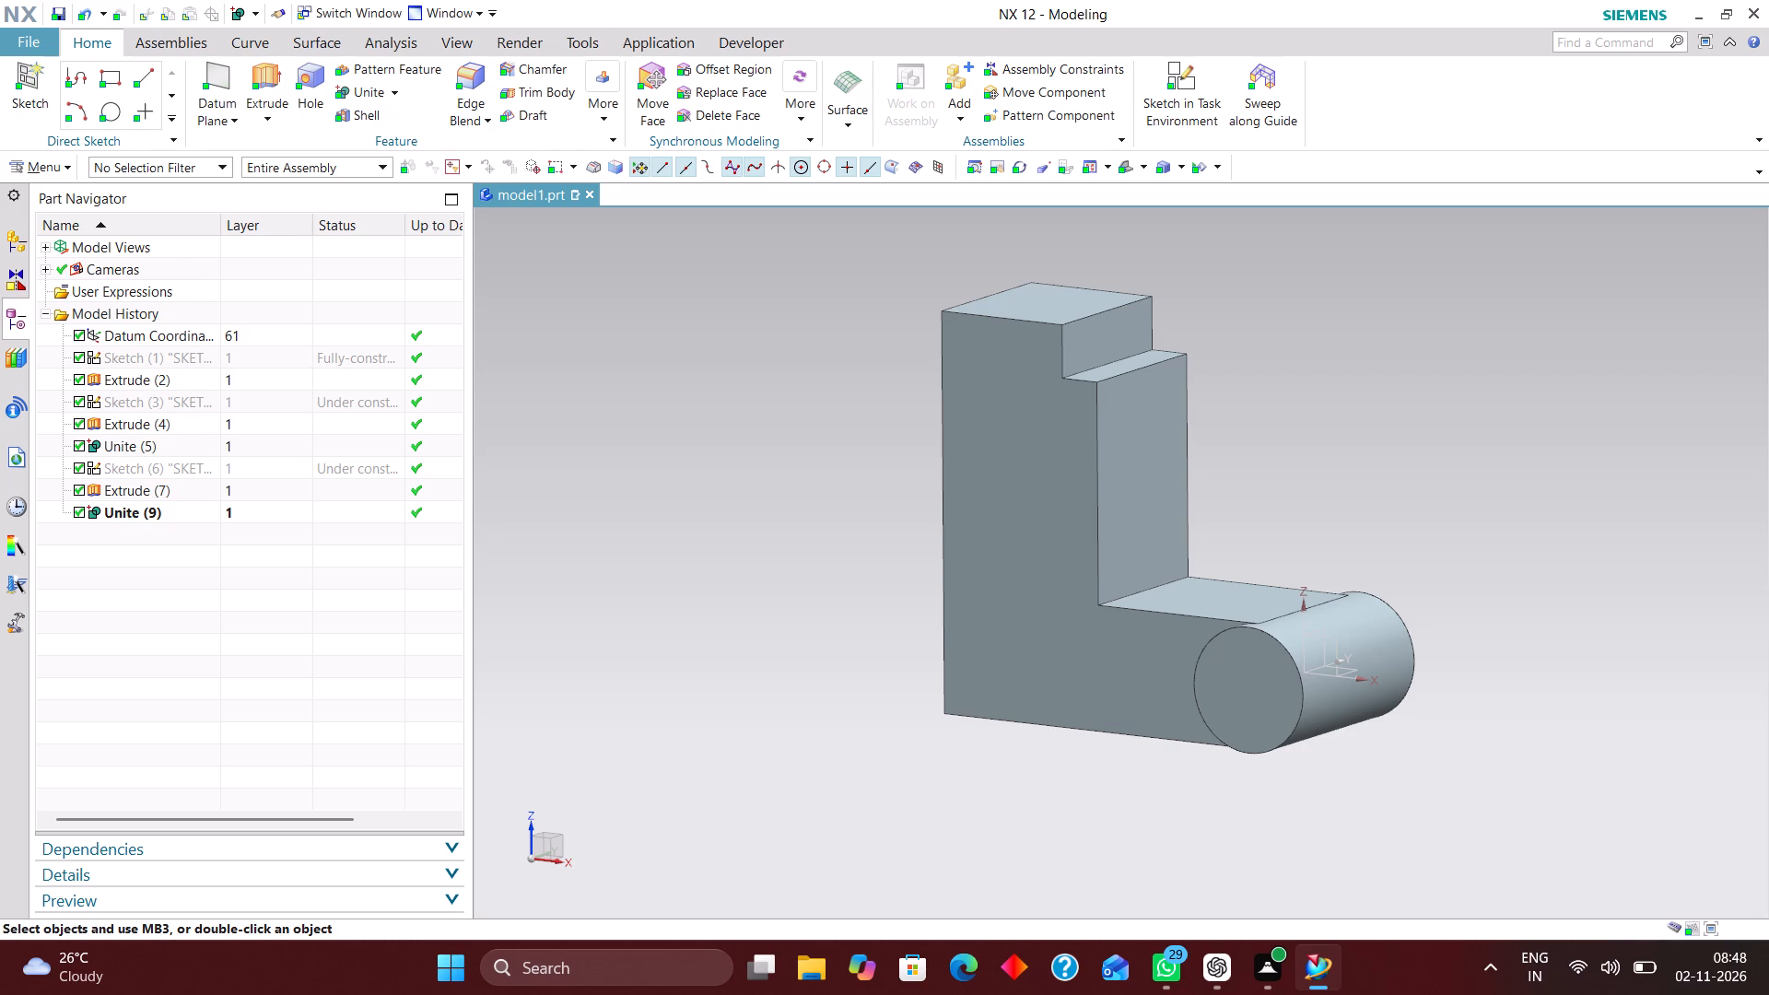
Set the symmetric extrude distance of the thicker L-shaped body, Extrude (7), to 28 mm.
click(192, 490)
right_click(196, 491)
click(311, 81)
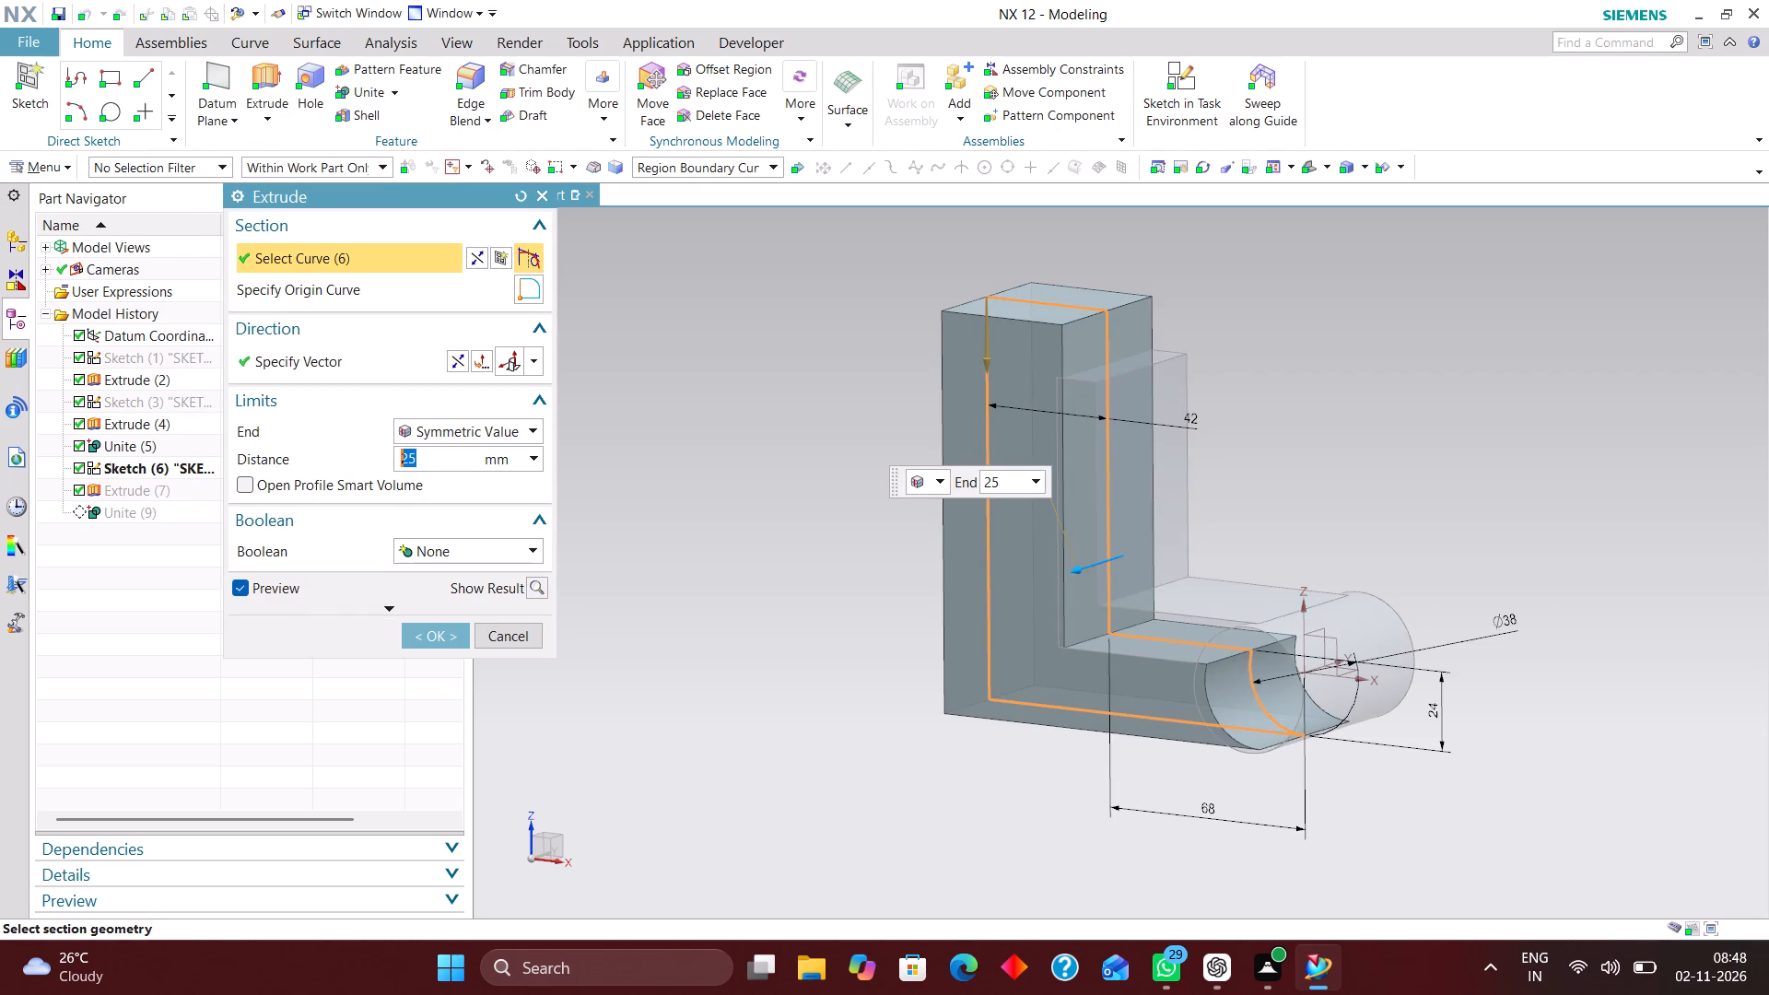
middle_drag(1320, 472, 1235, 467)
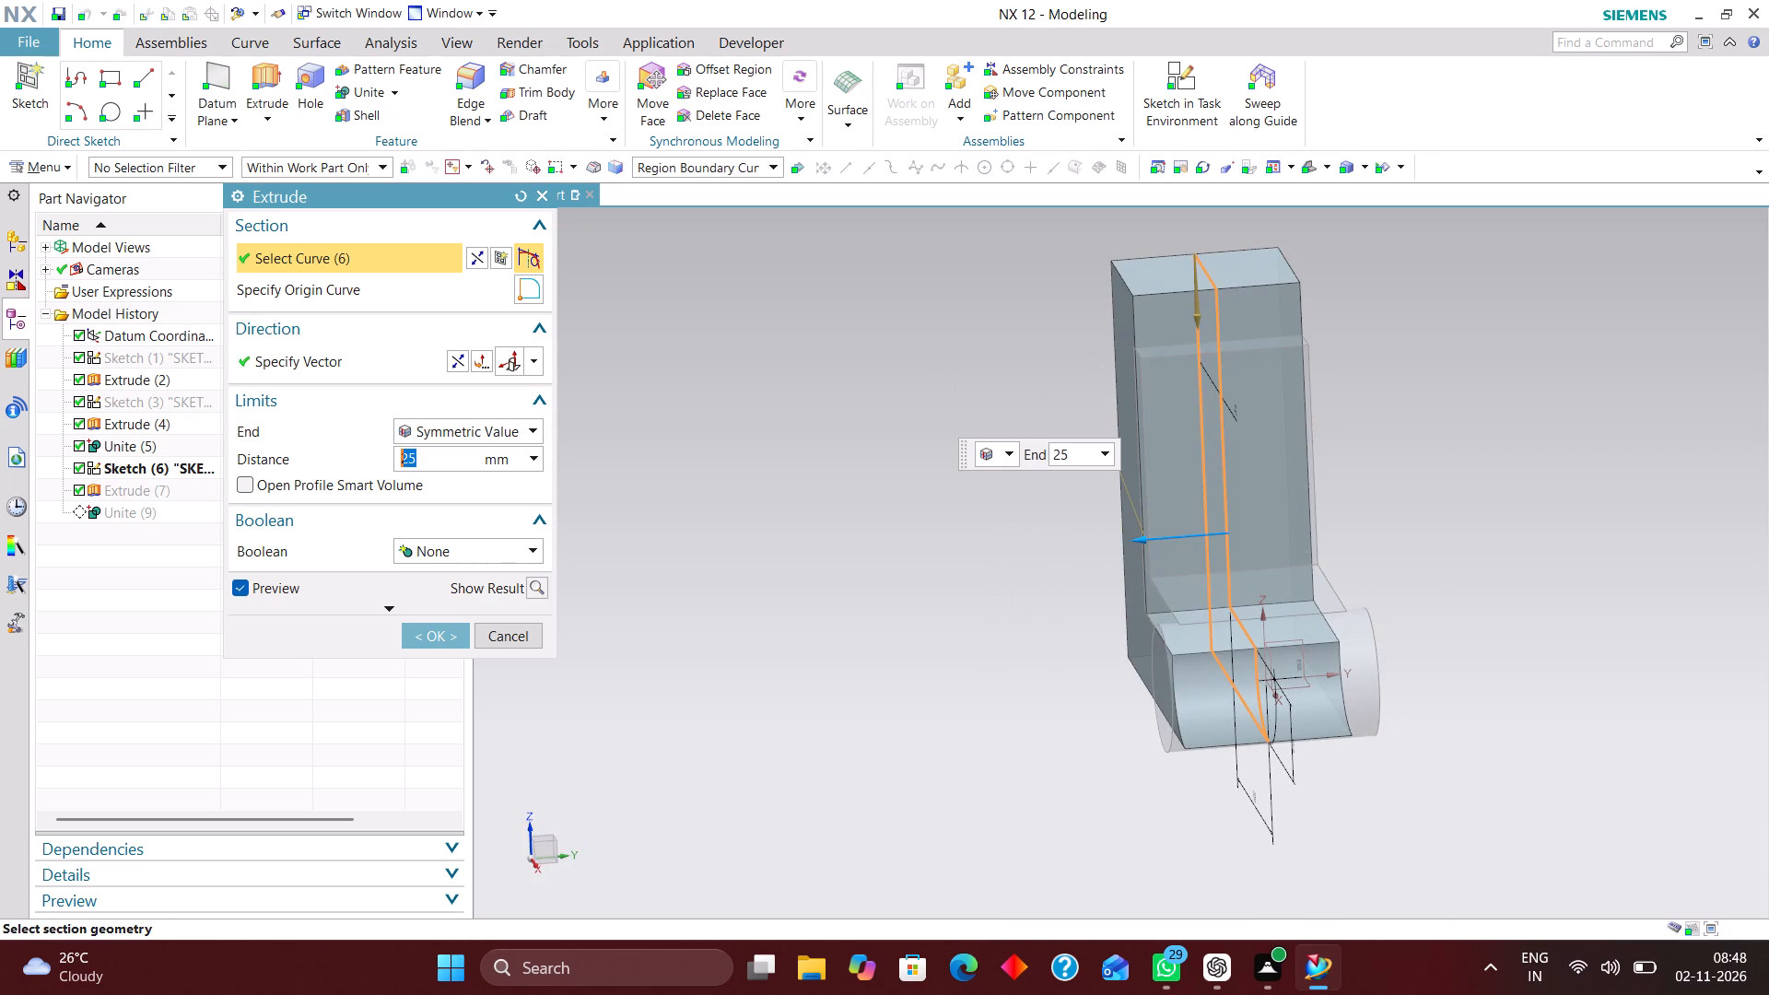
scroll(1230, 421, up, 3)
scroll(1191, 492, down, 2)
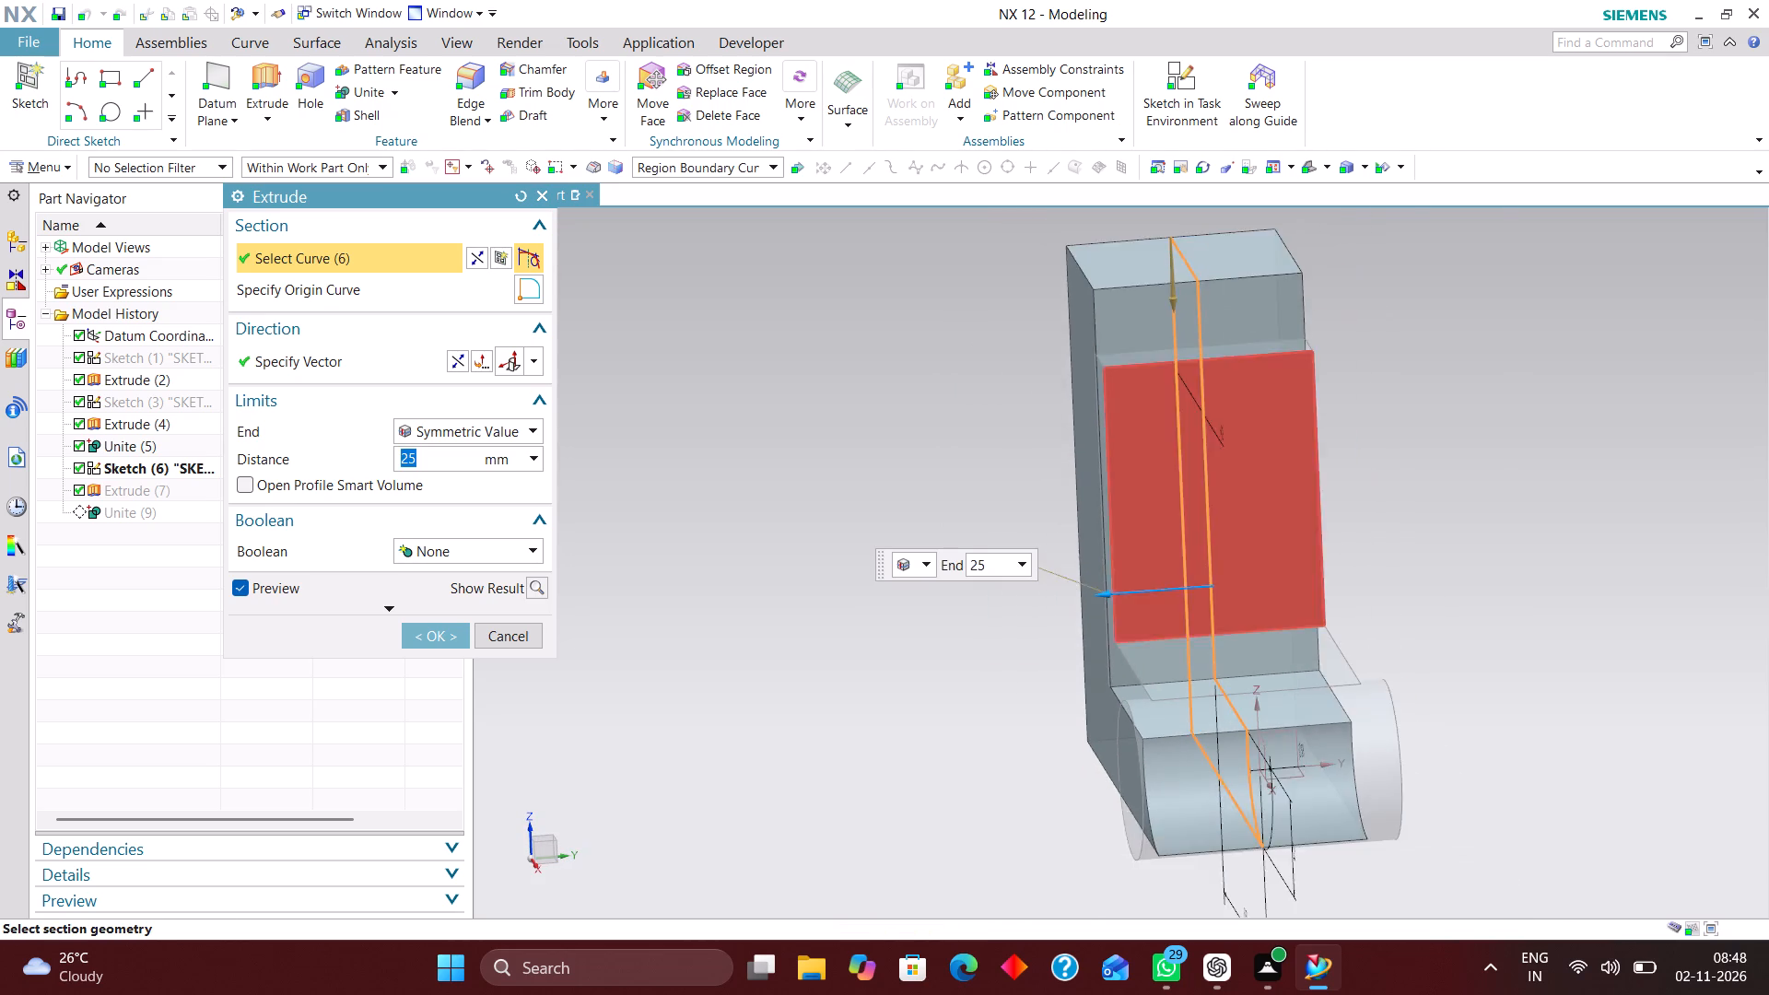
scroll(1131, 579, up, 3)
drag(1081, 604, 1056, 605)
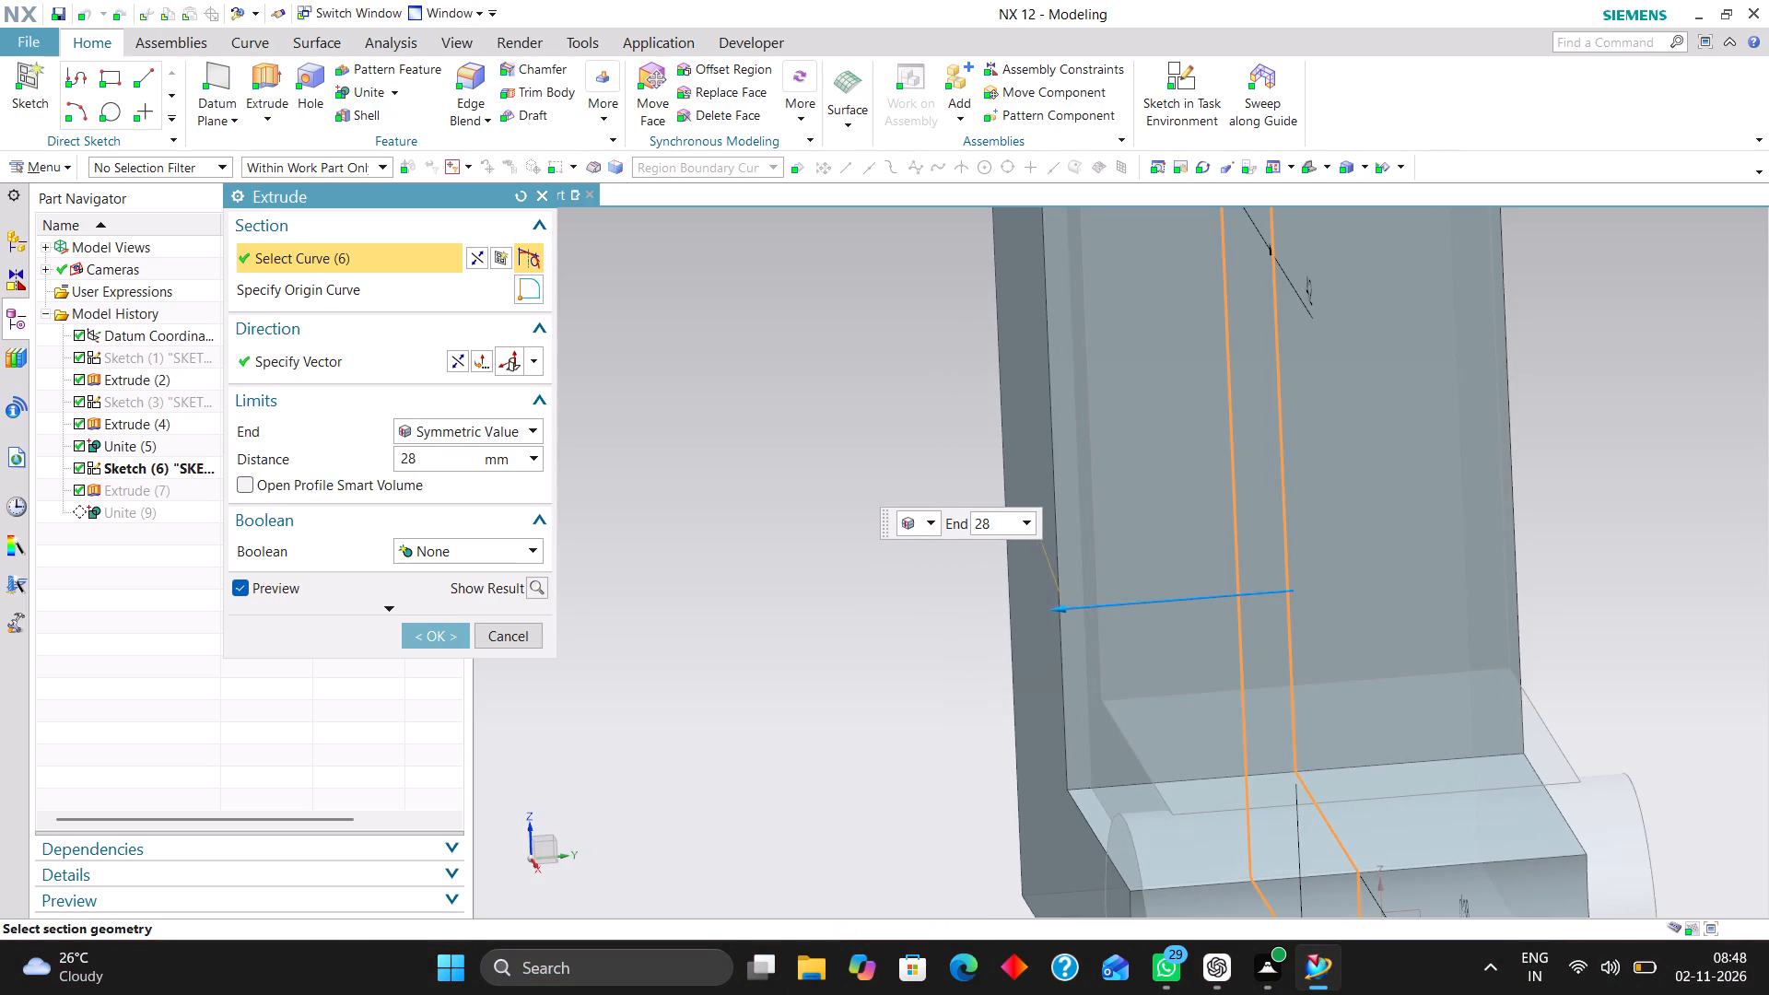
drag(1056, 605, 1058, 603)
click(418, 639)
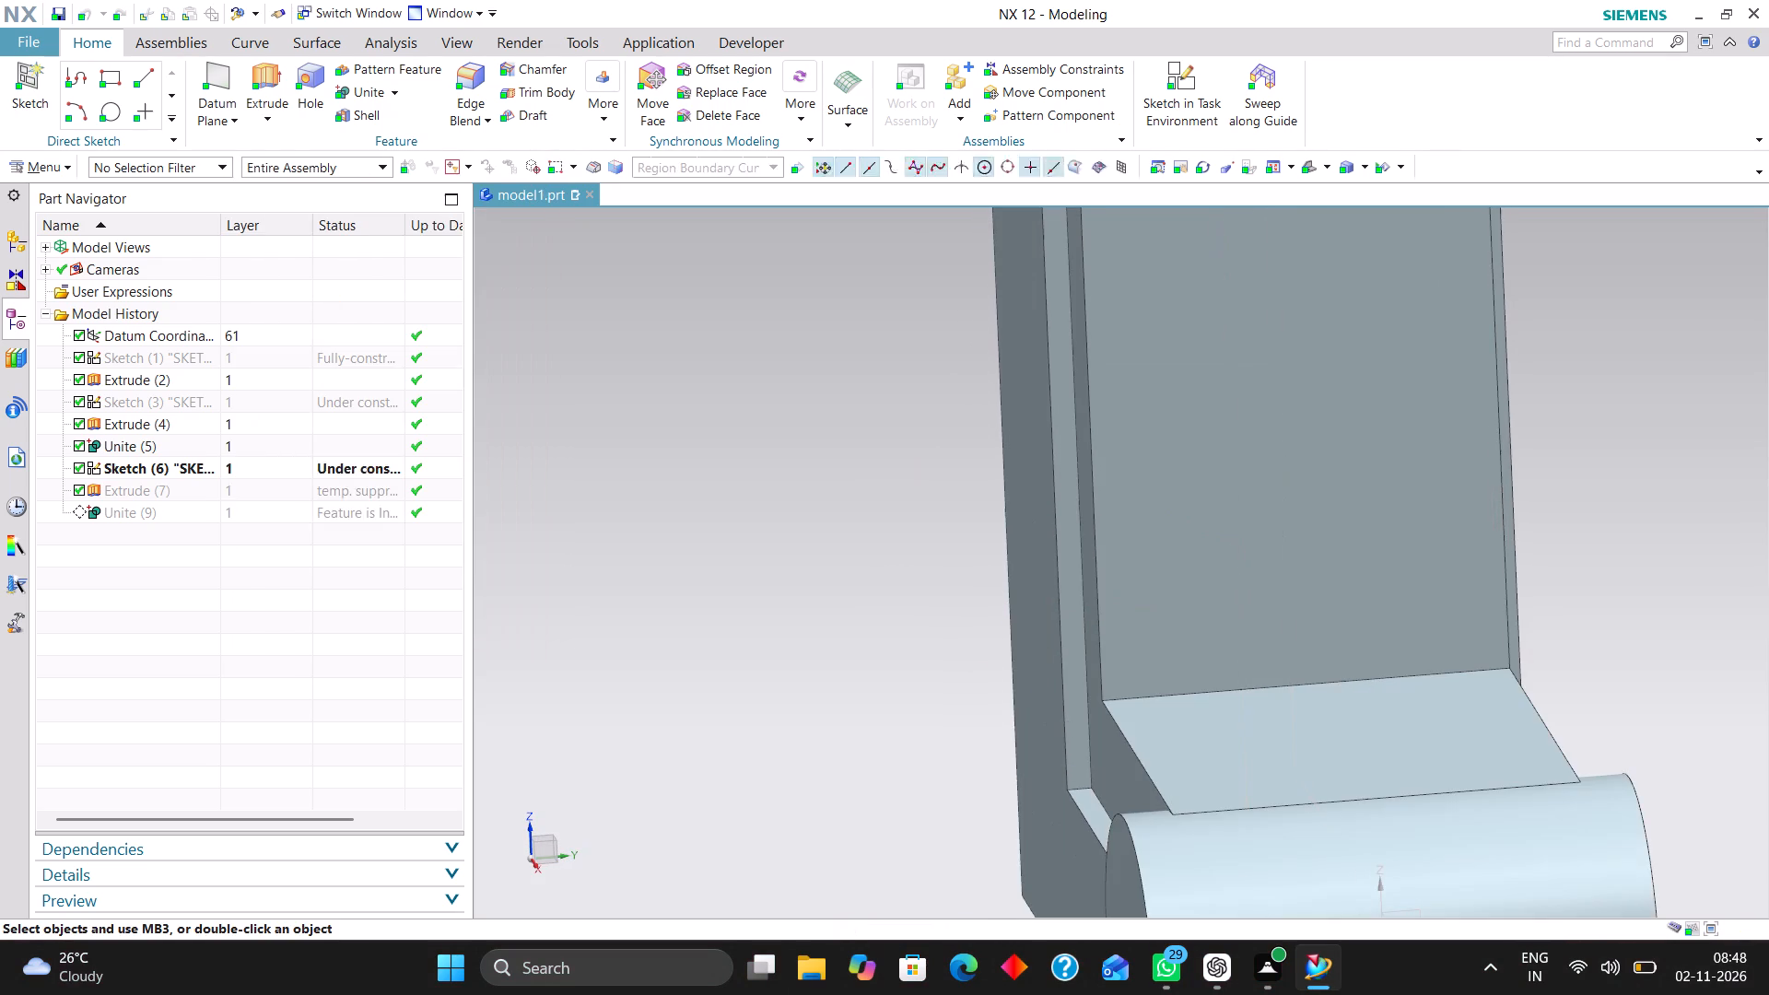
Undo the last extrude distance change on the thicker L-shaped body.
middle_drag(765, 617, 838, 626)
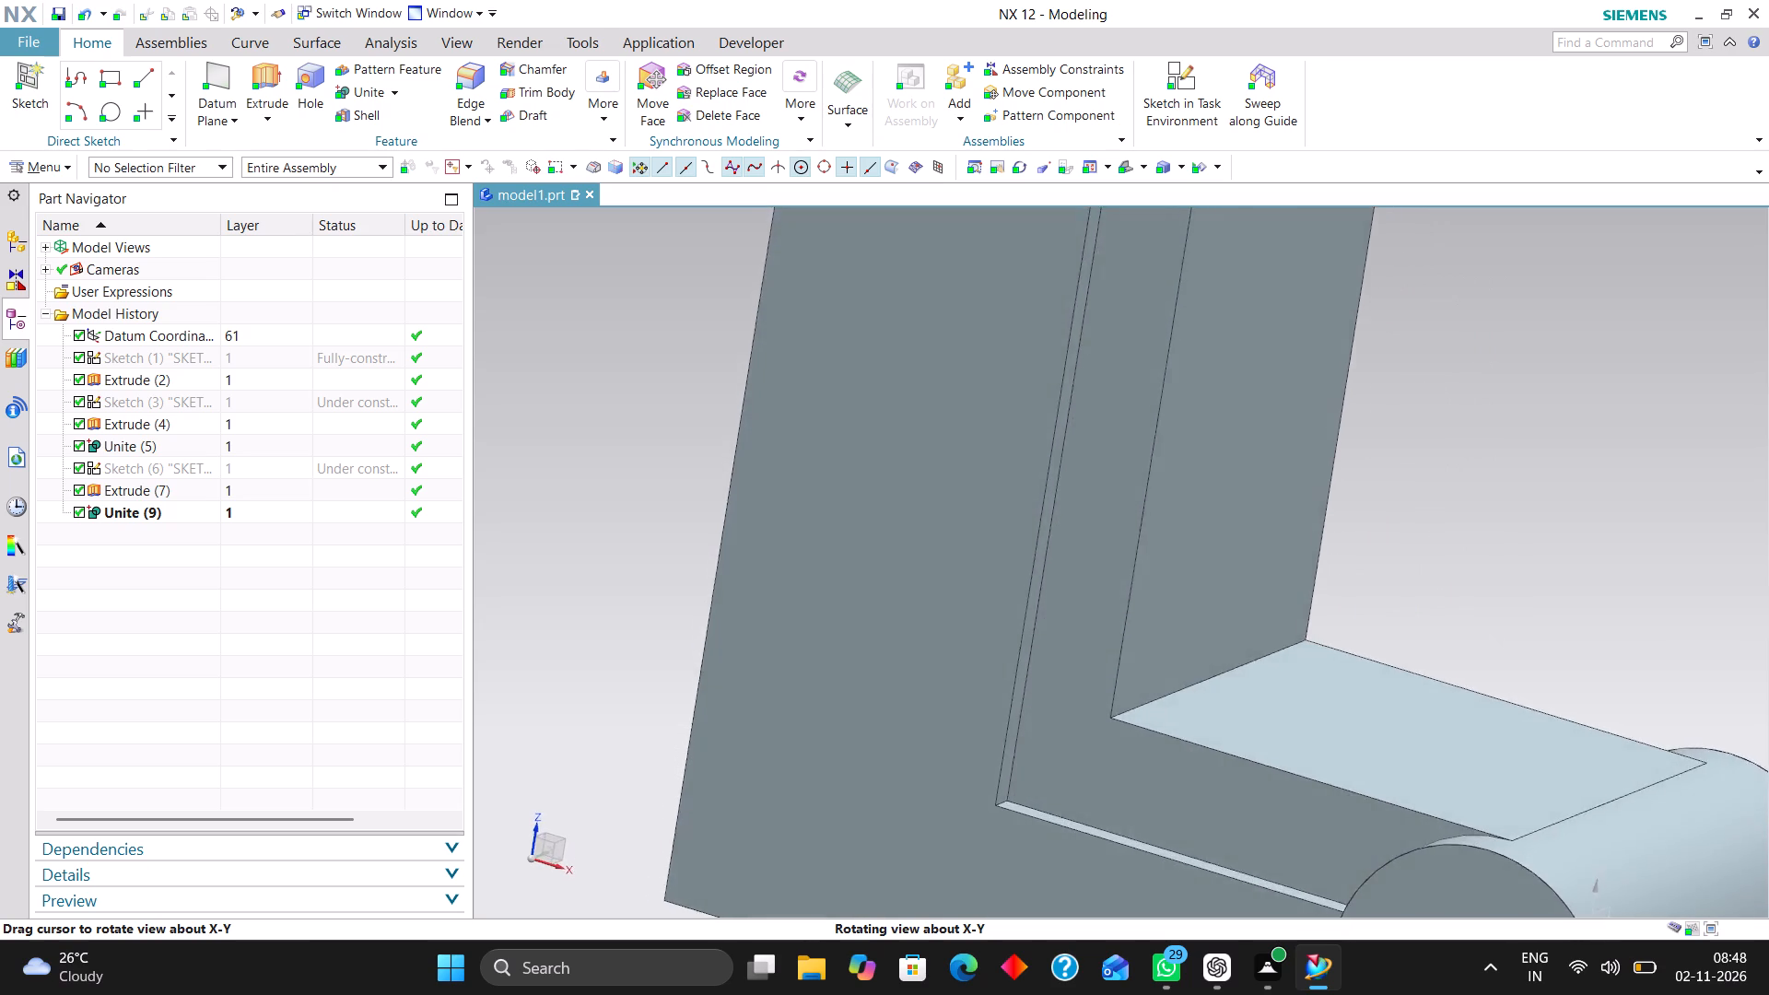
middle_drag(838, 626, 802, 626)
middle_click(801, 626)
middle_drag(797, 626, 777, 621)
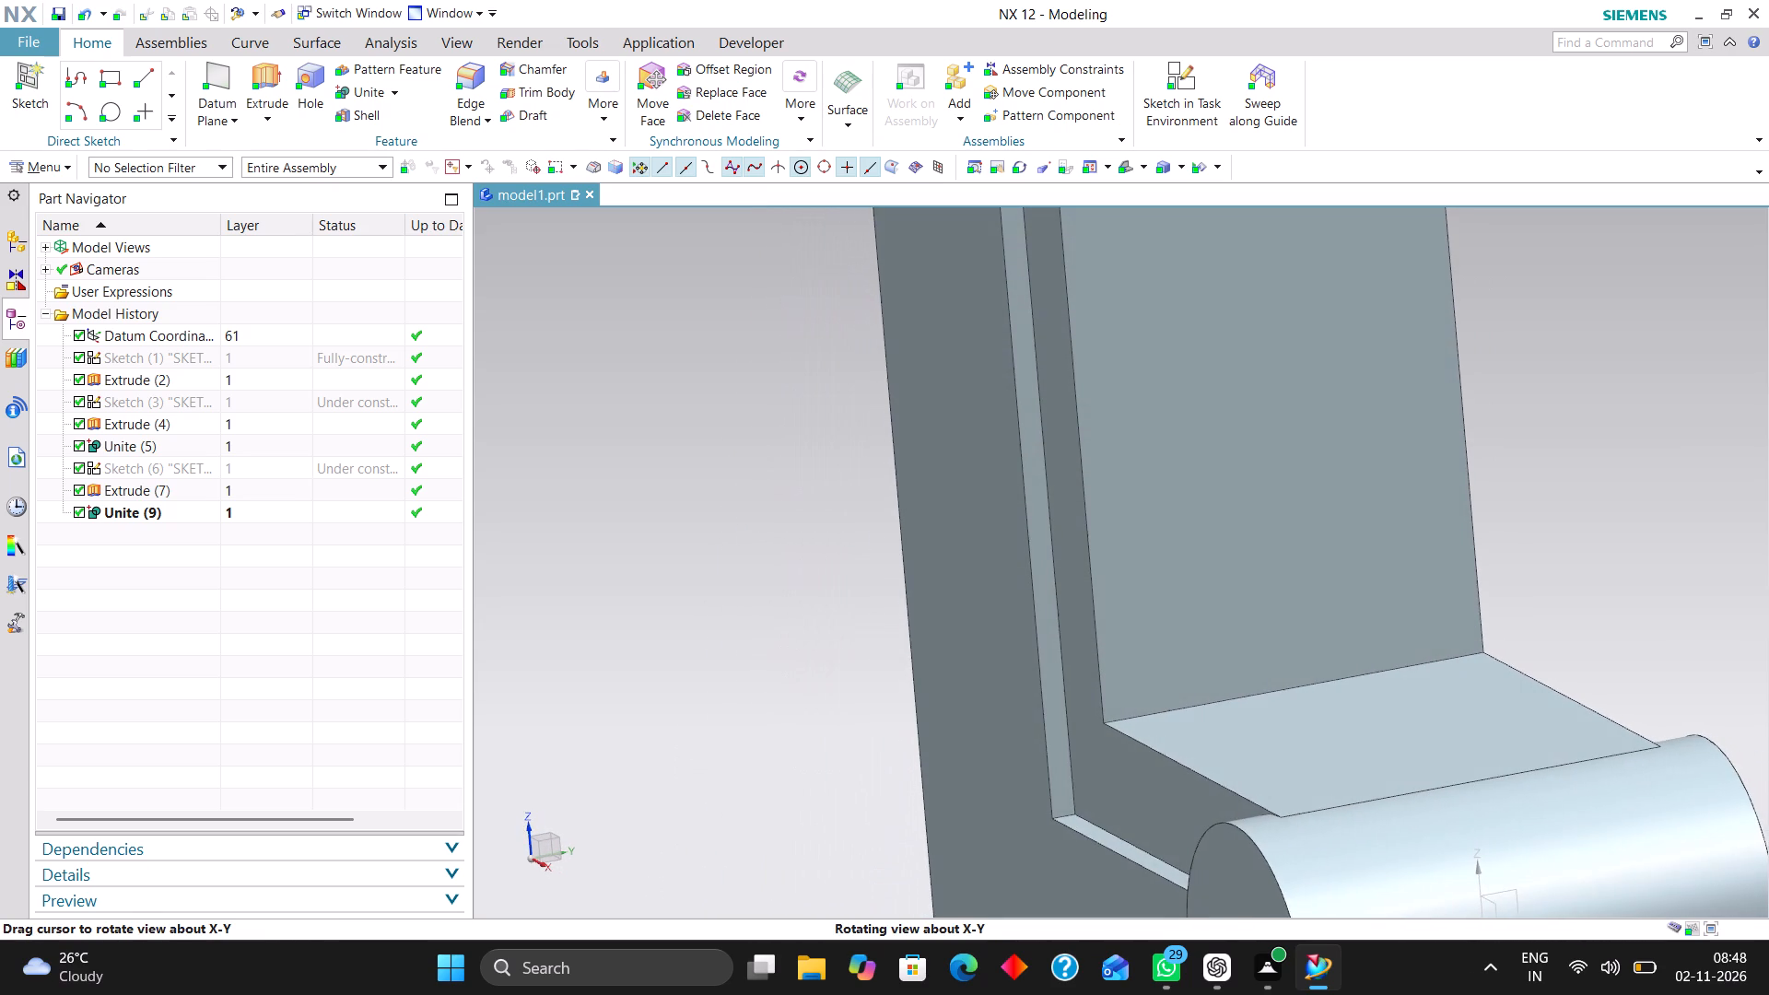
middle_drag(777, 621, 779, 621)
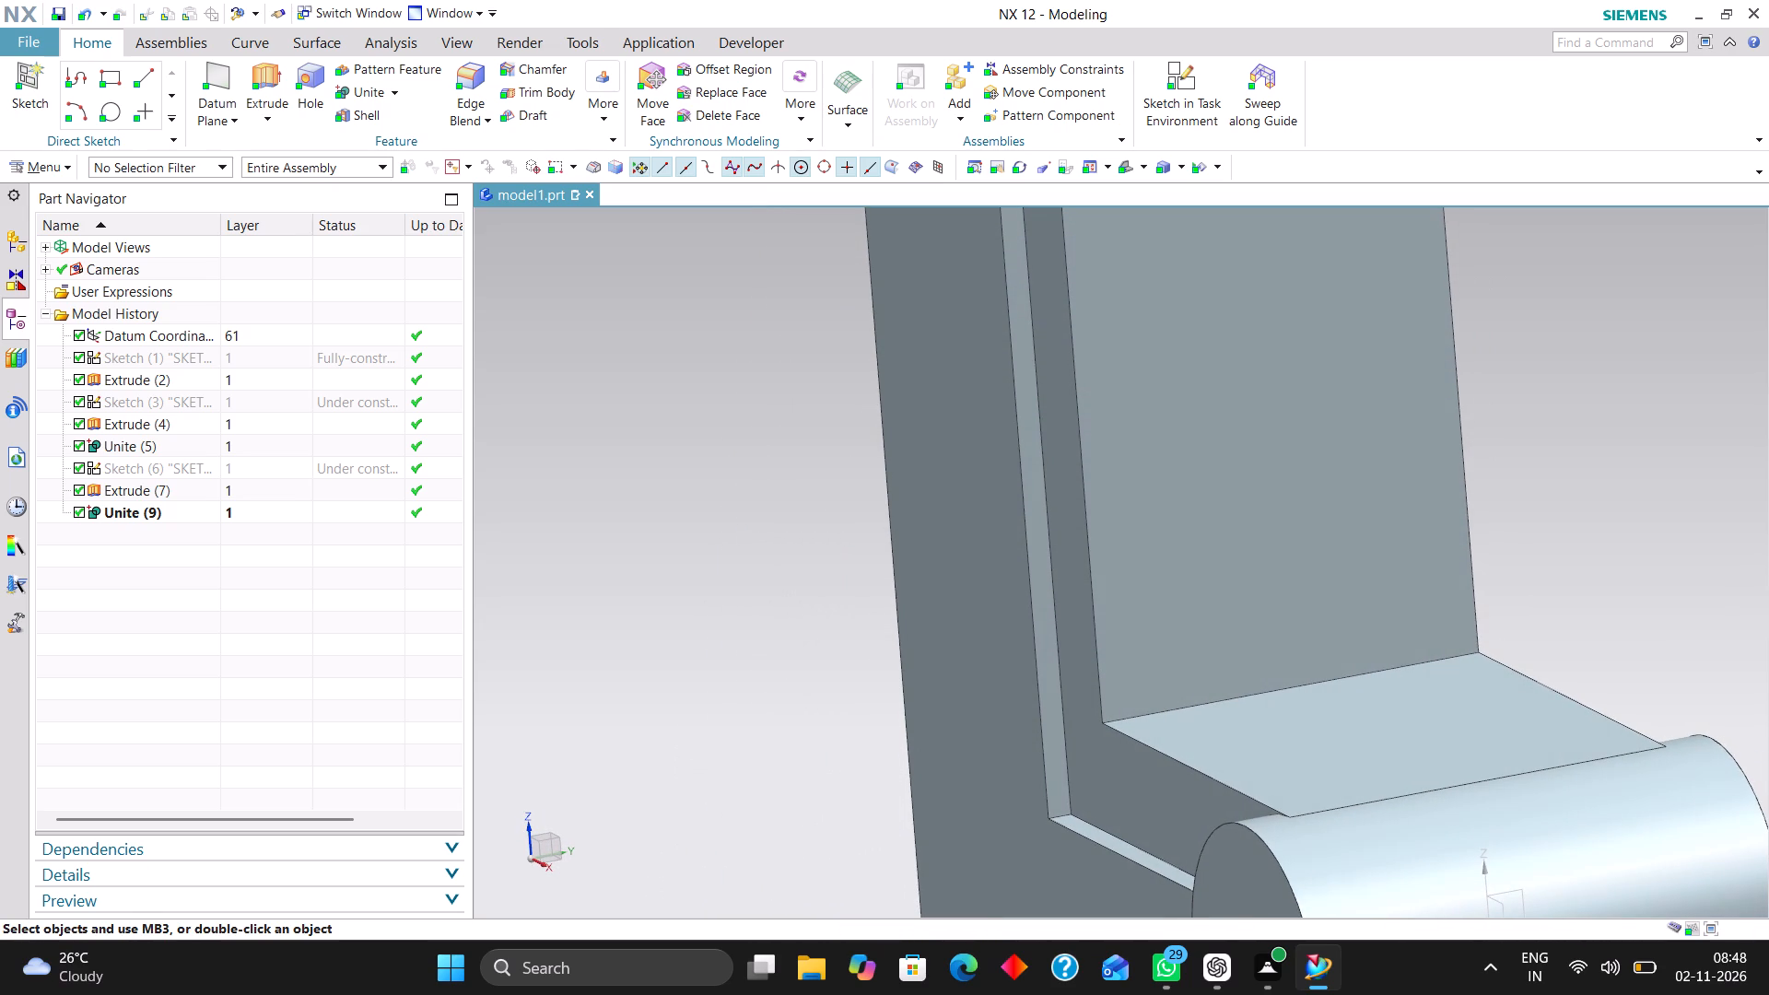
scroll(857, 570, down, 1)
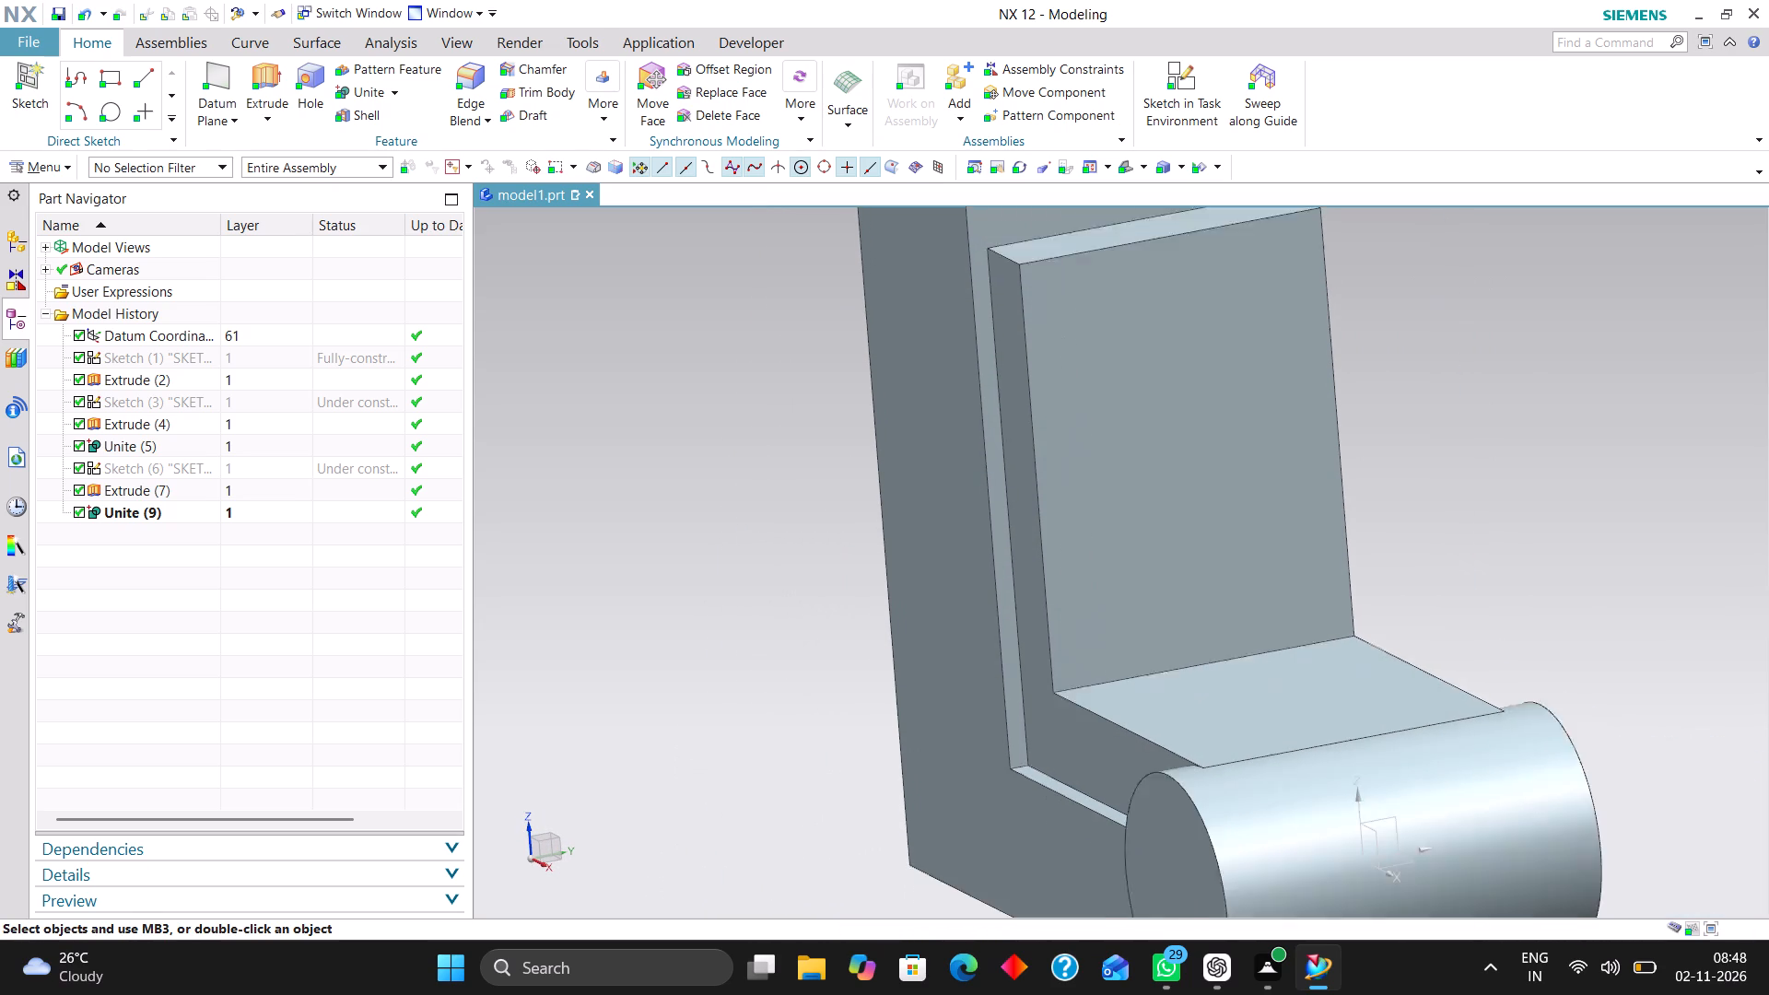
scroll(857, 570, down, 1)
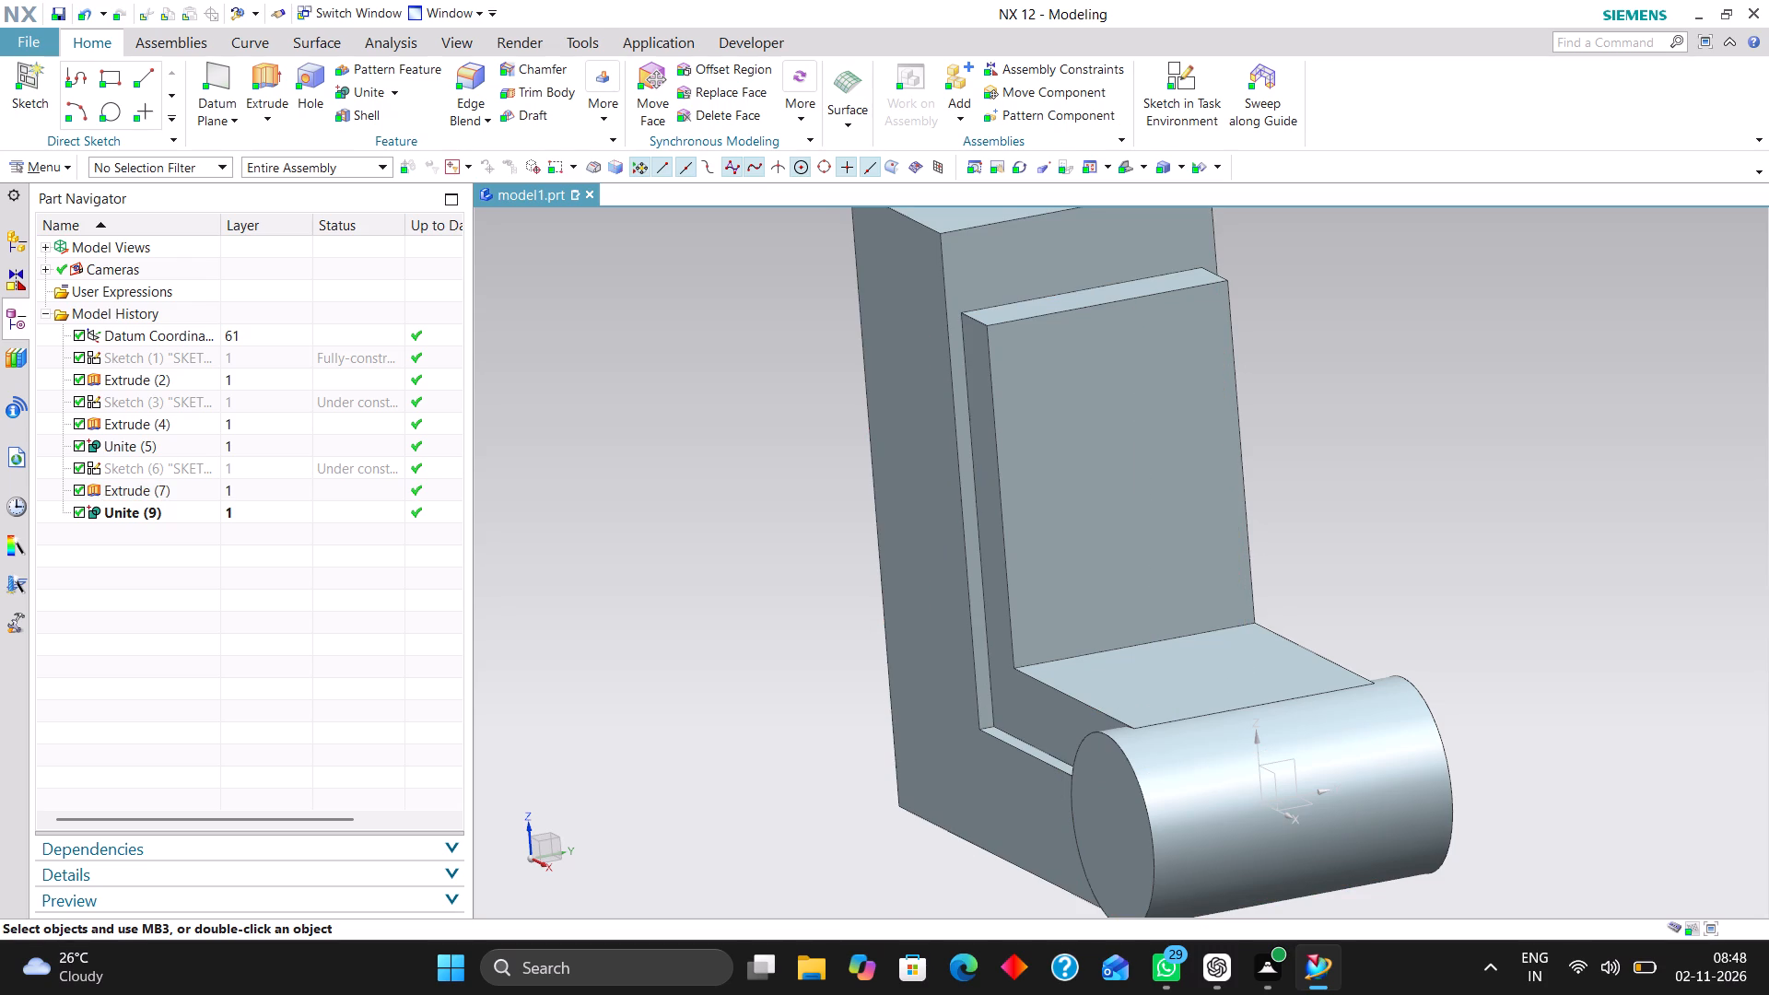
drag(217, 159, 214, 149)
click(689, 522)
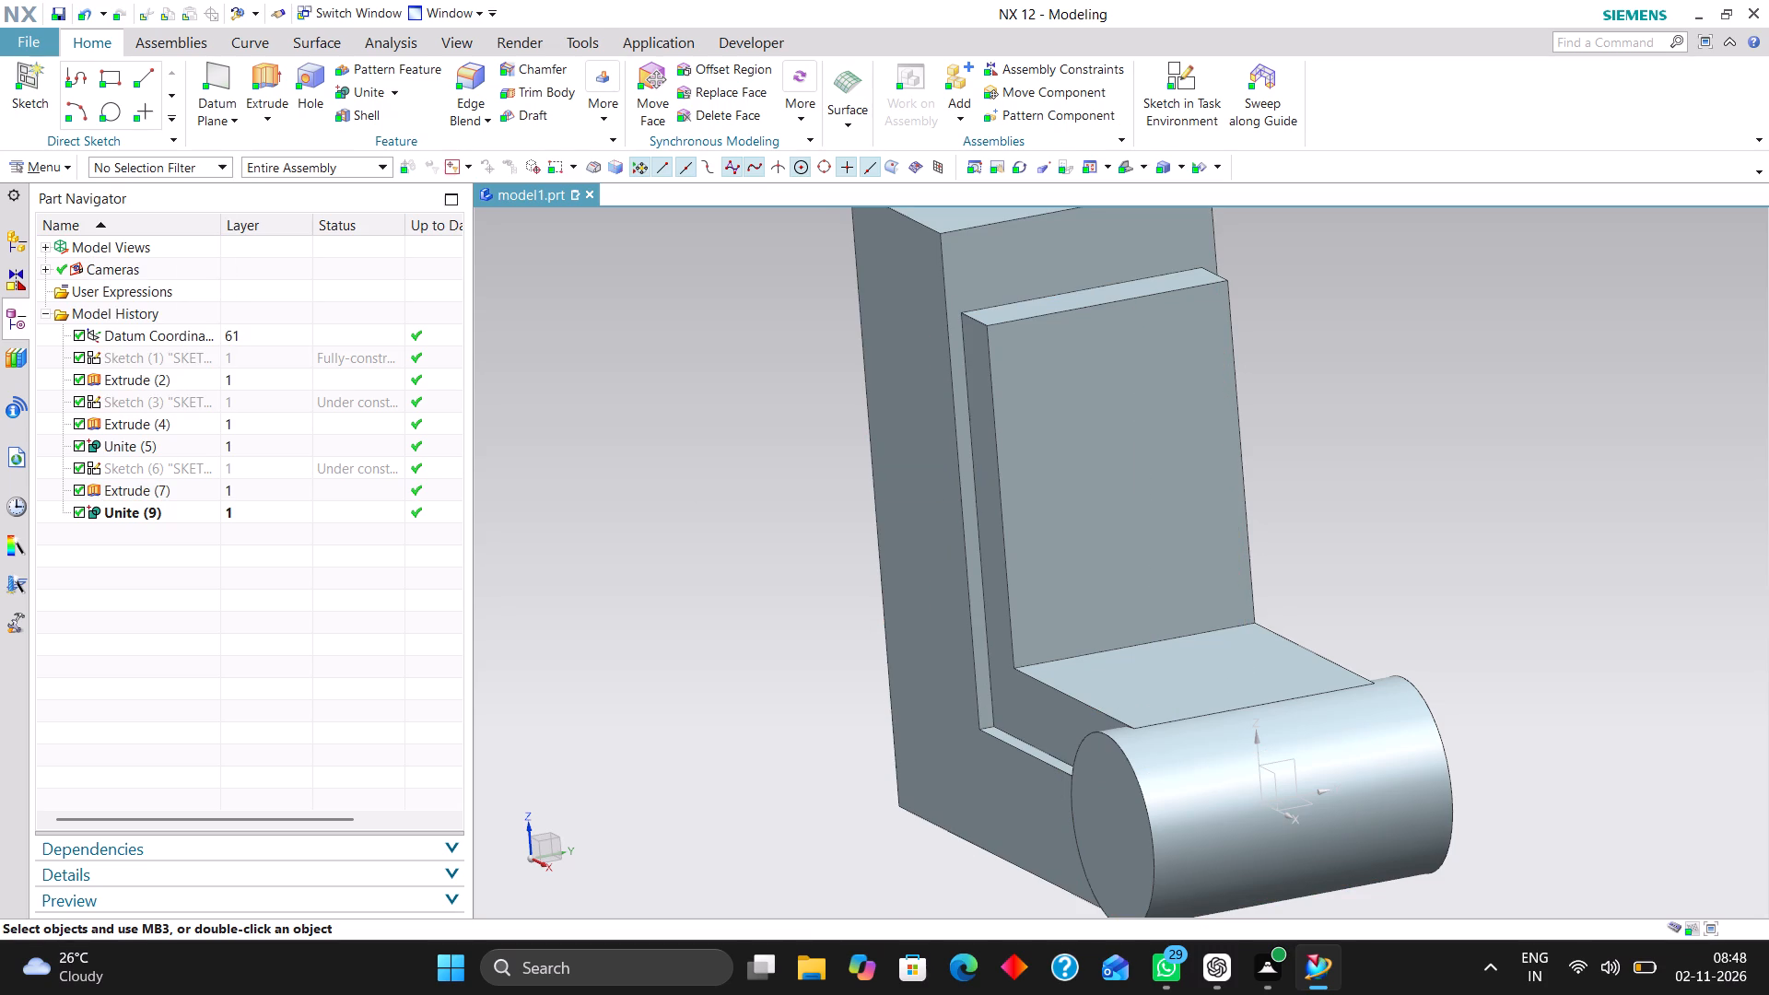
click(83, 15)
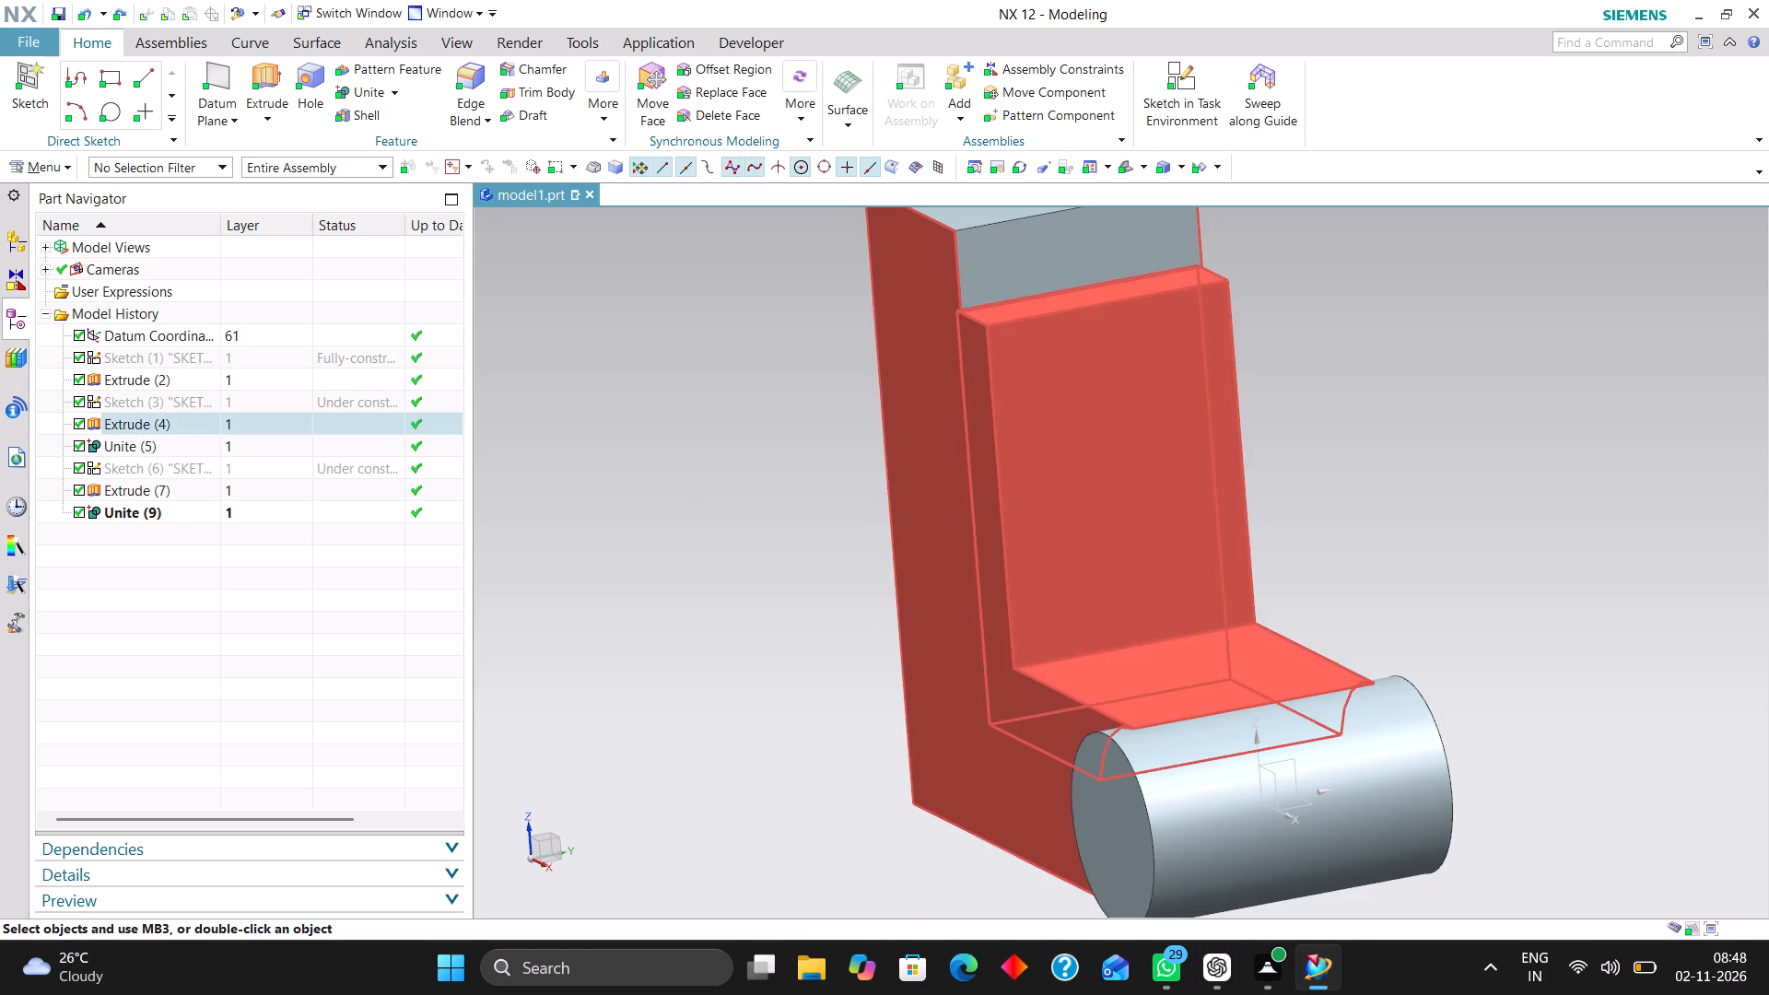
Set the symmetric extrude distance of the thin L-shaped body, Extrude (4), to 26 mm.
double_click(1124, 481)
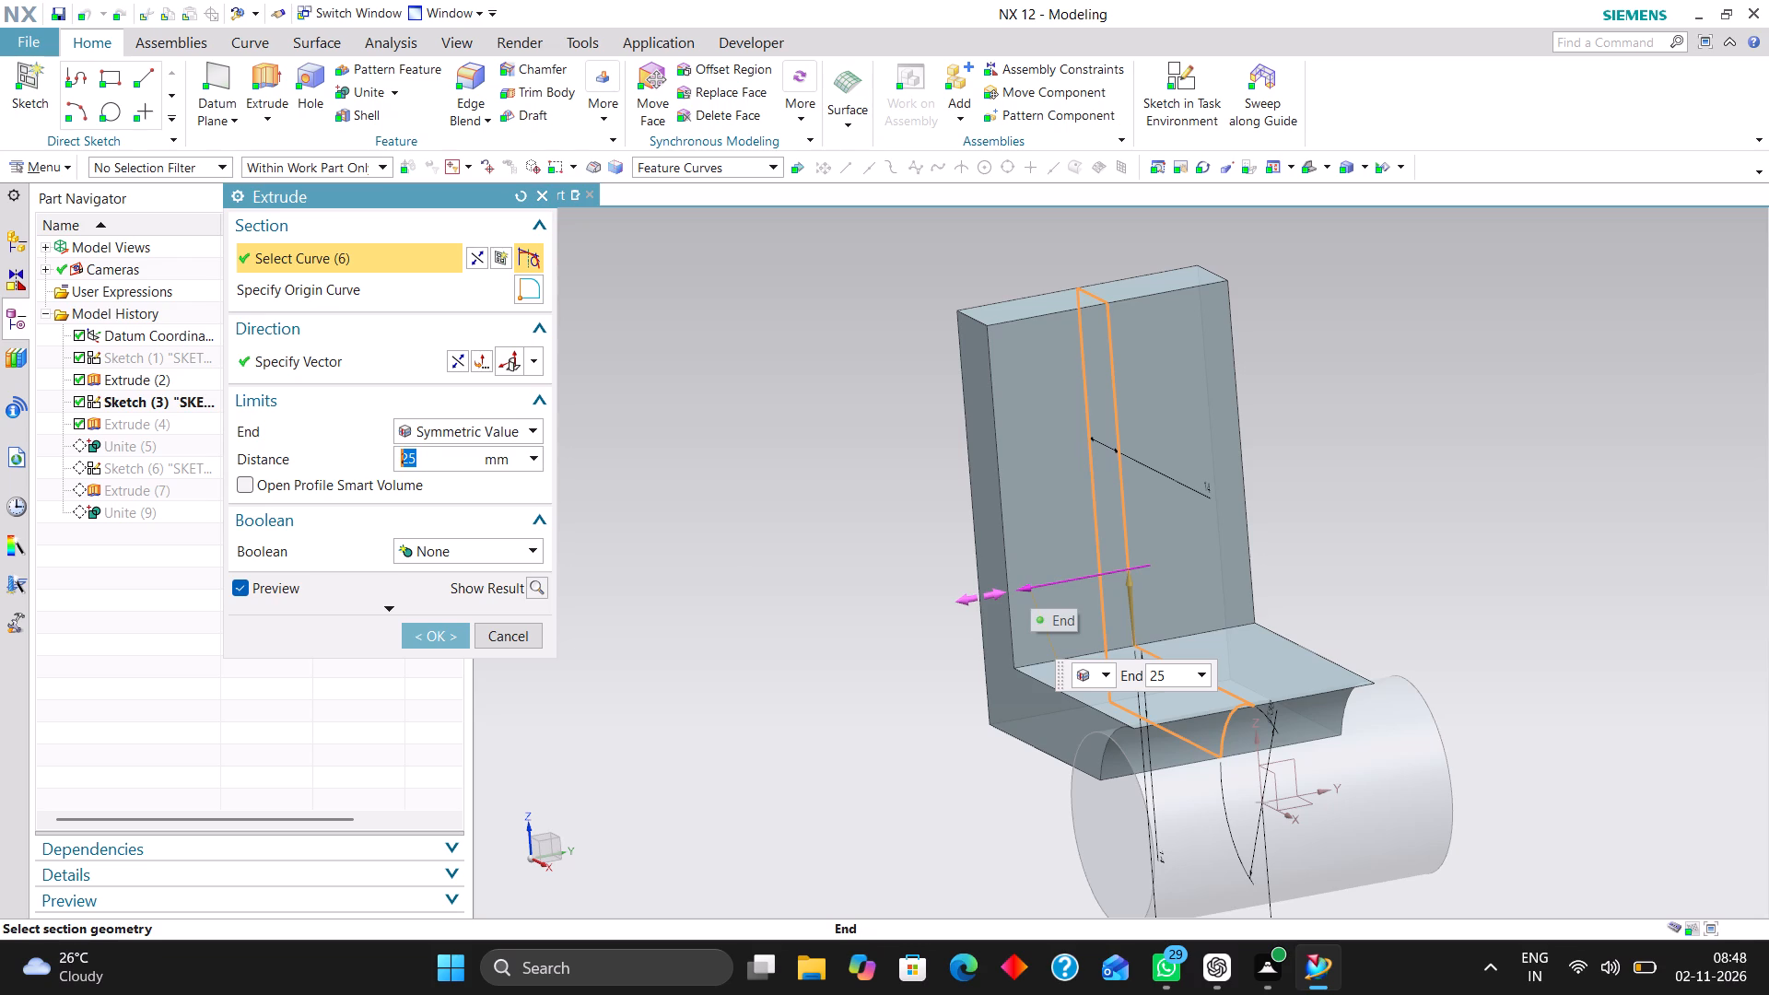
click(1023, 586)
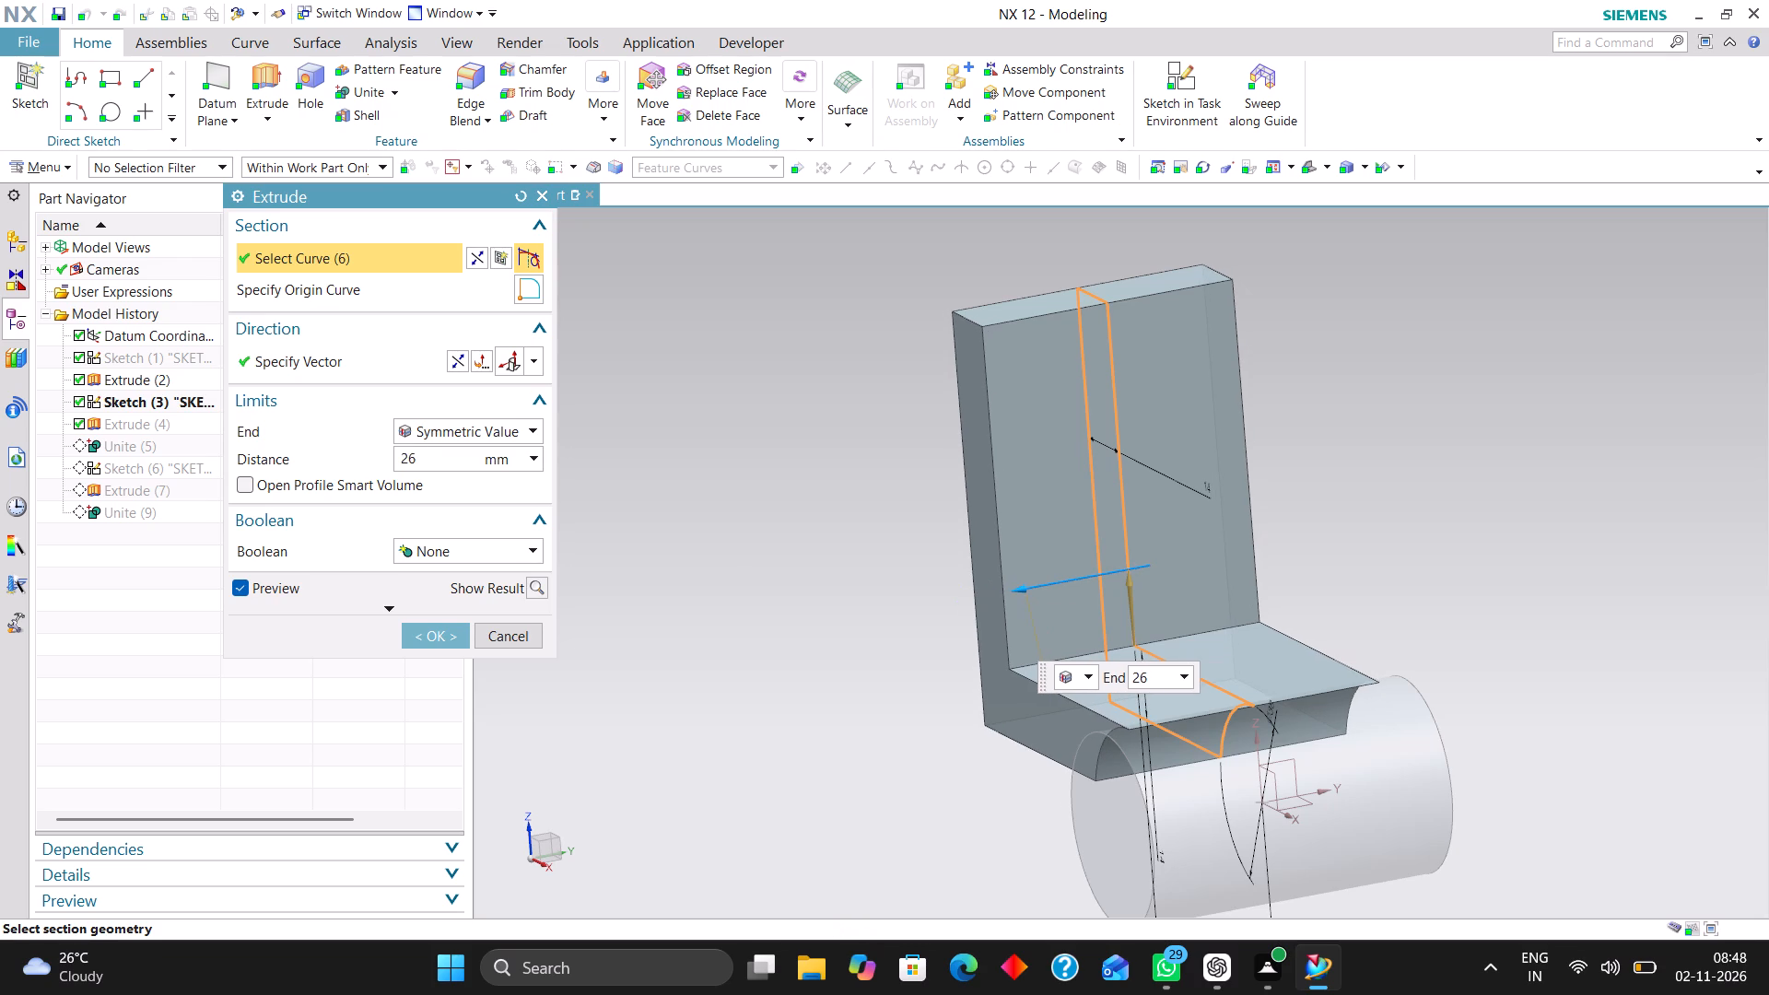
click(448, 633)
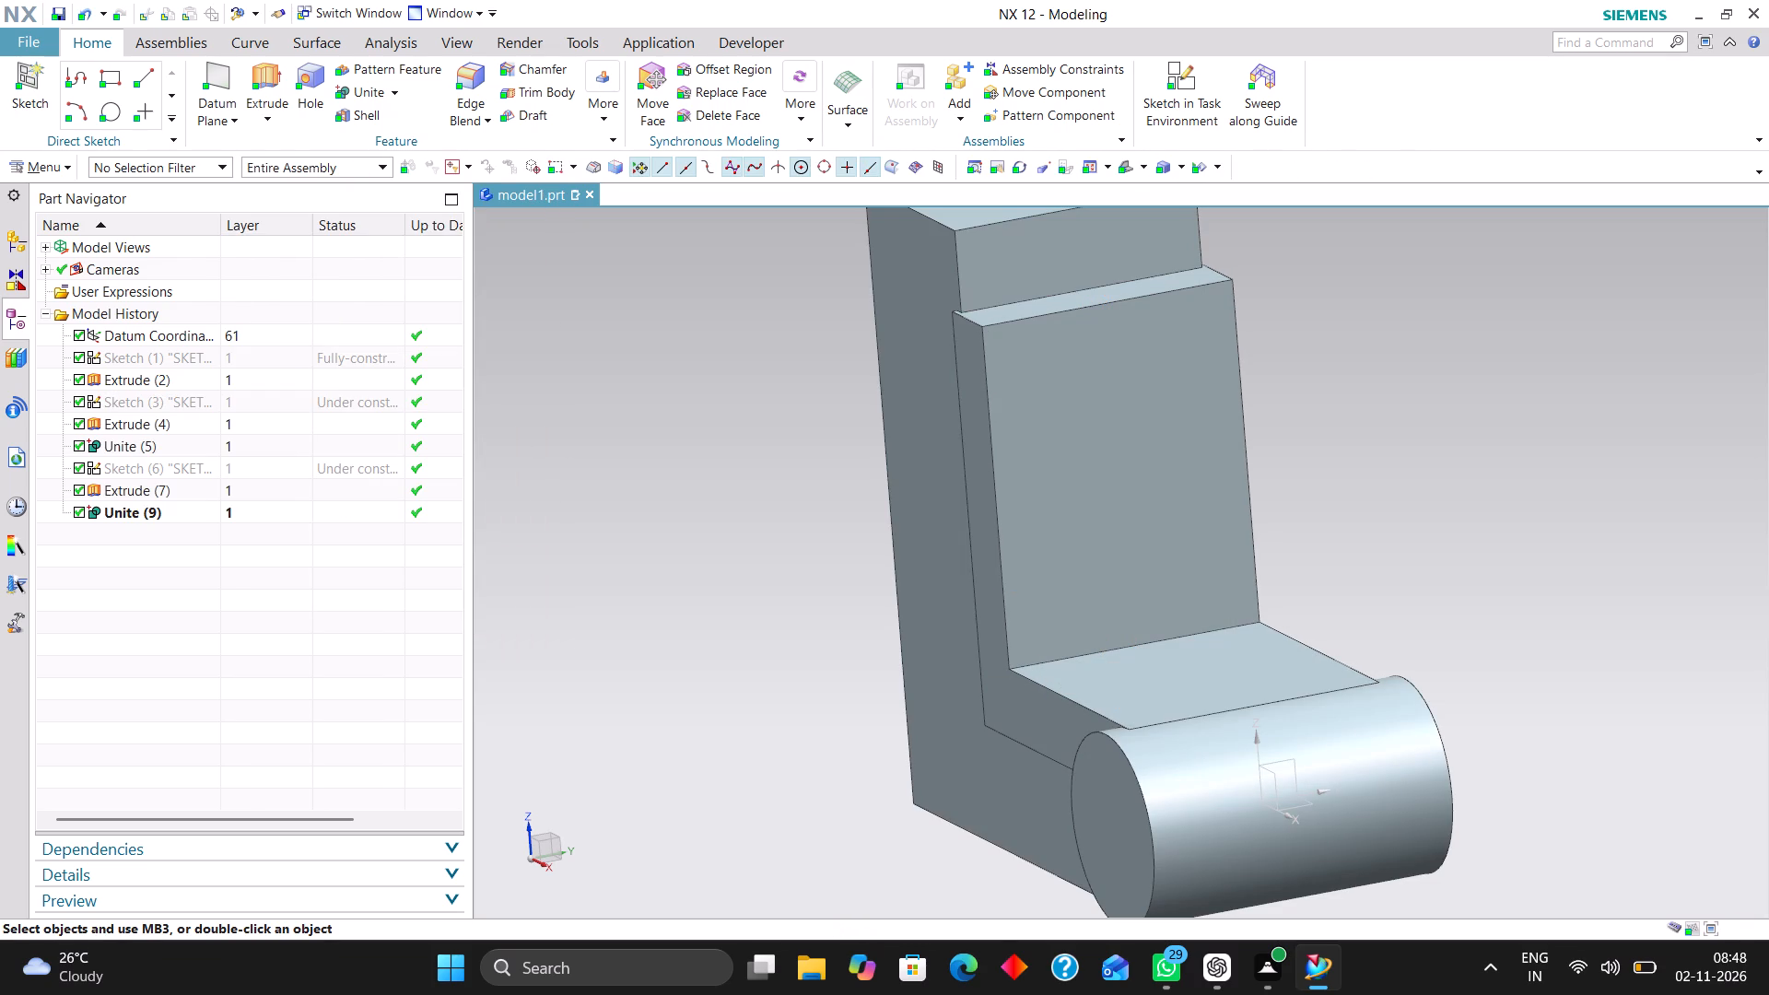
Set the symmetric extrude distance of the thicker L-shaped body, Extrude (7), to 24 mm.
middle_drag(1162, 451, 1219, 438)
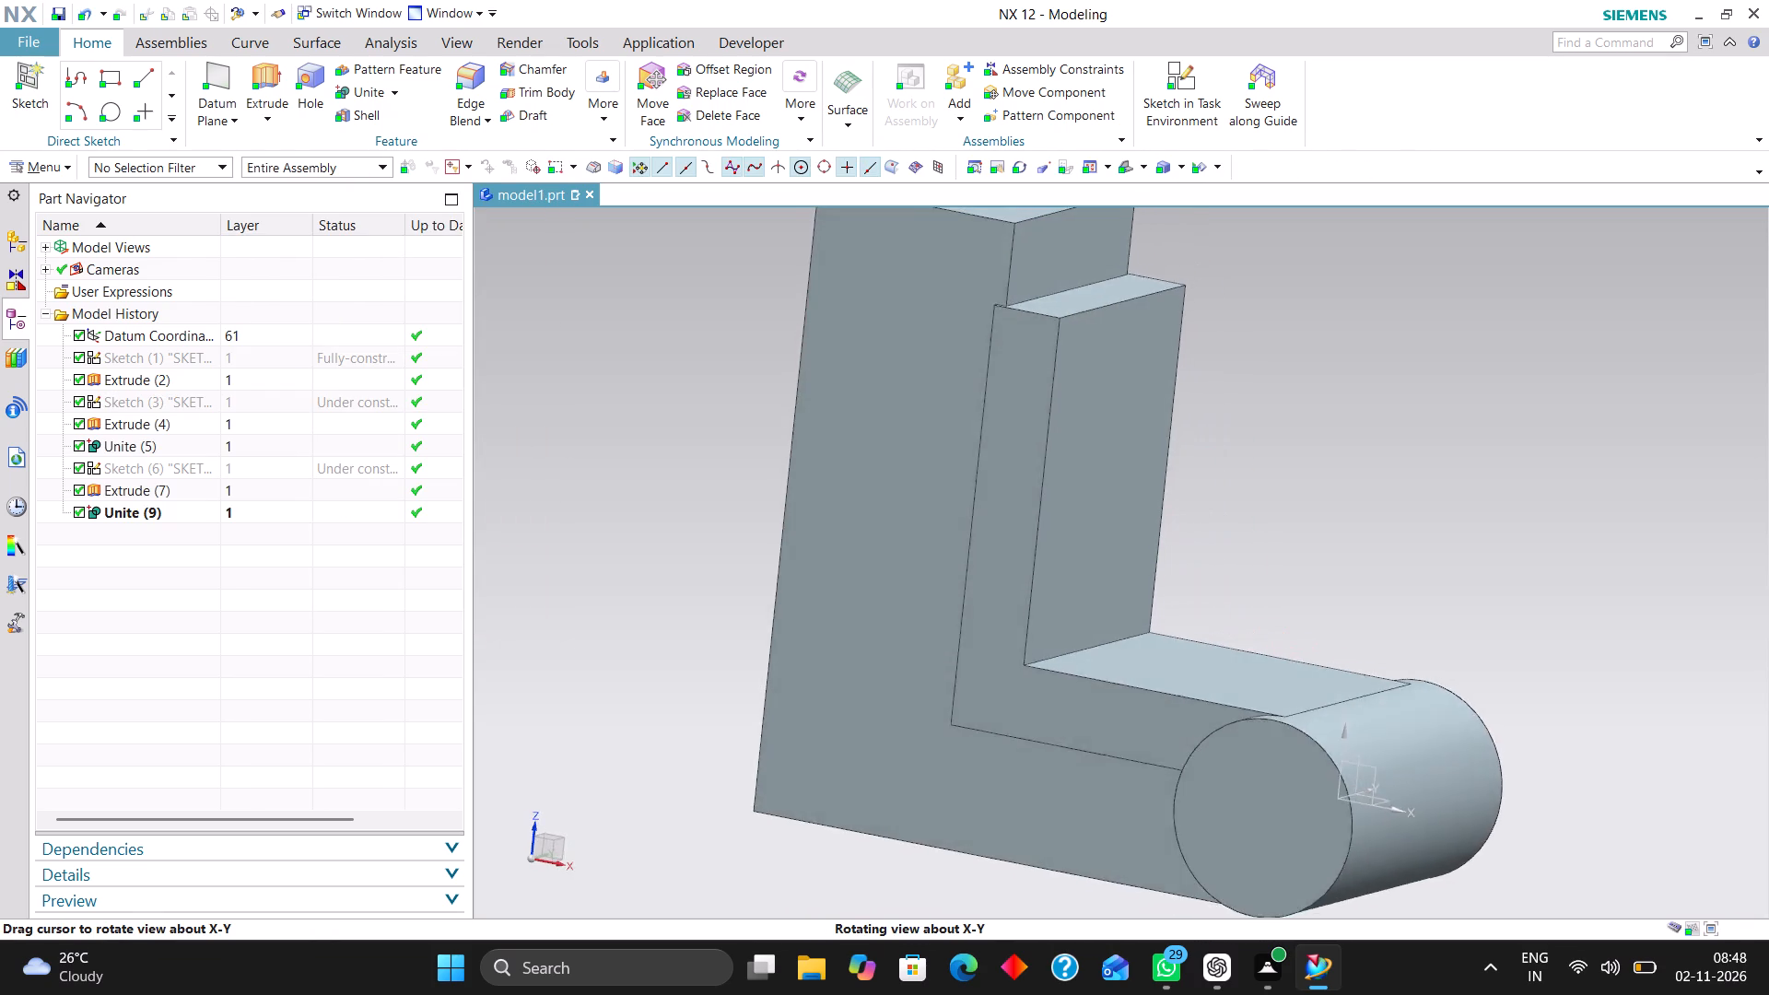
middle_drag(1219, 438, 1219, 459)
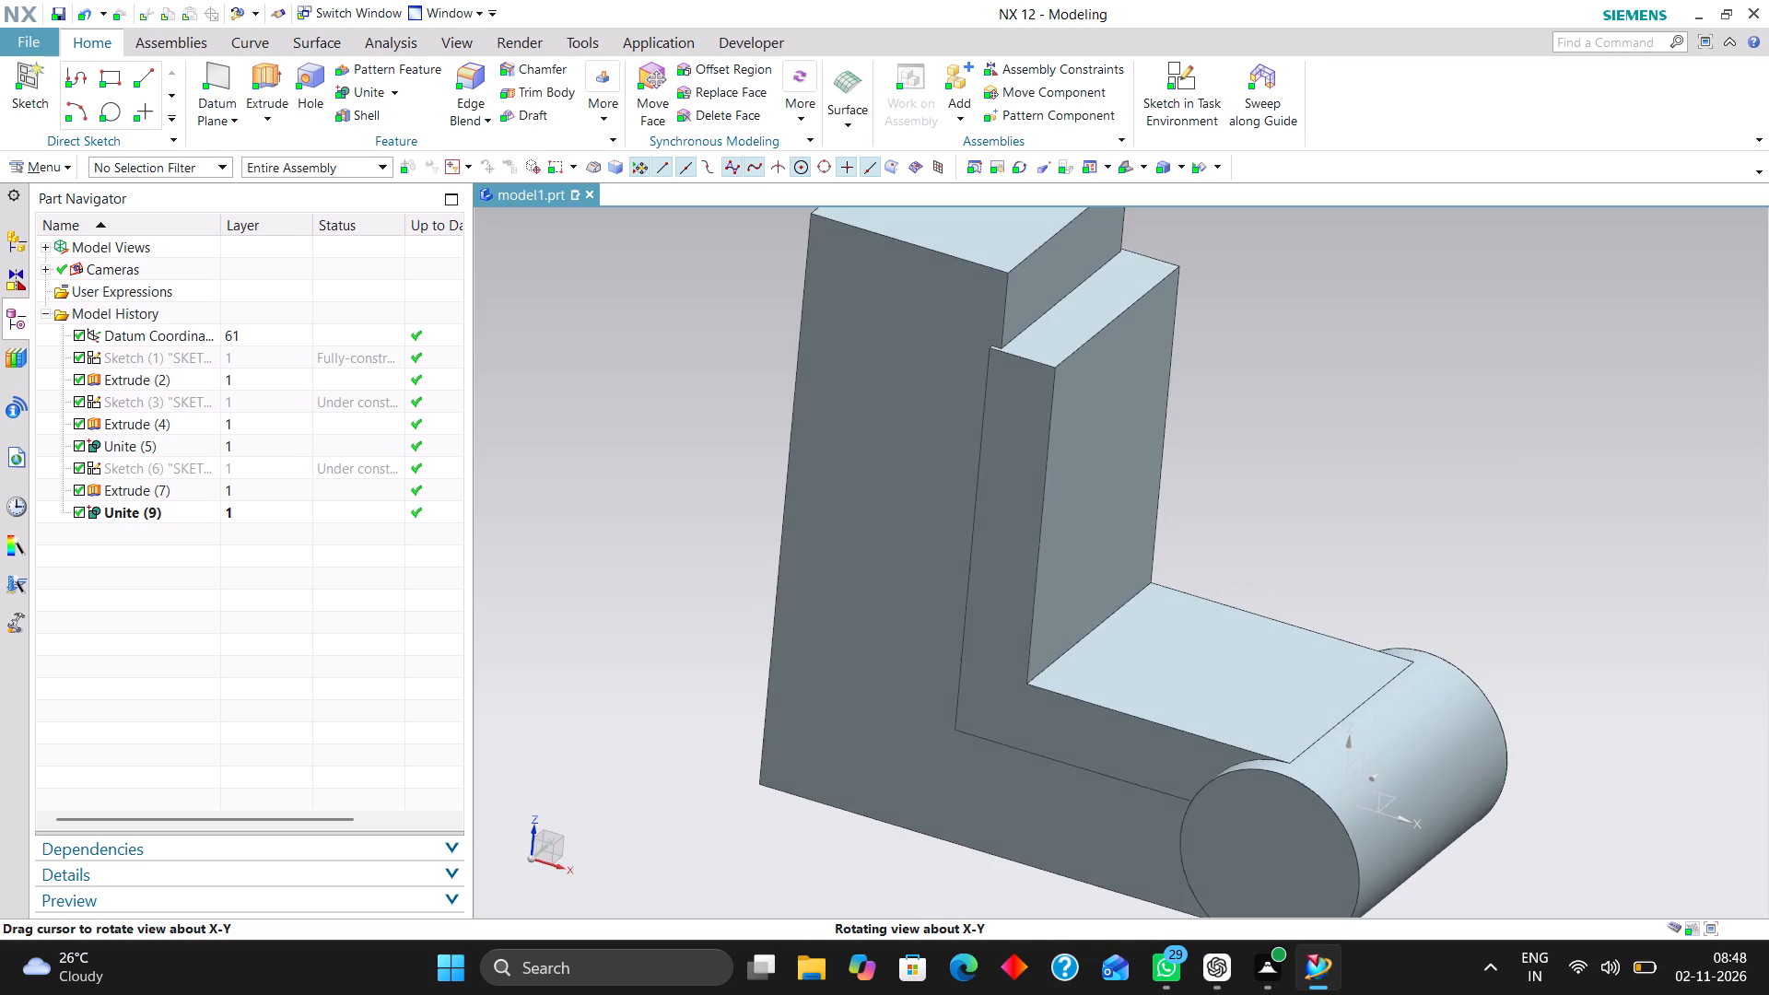
middle_drag(1219, 459, 1194, 437)
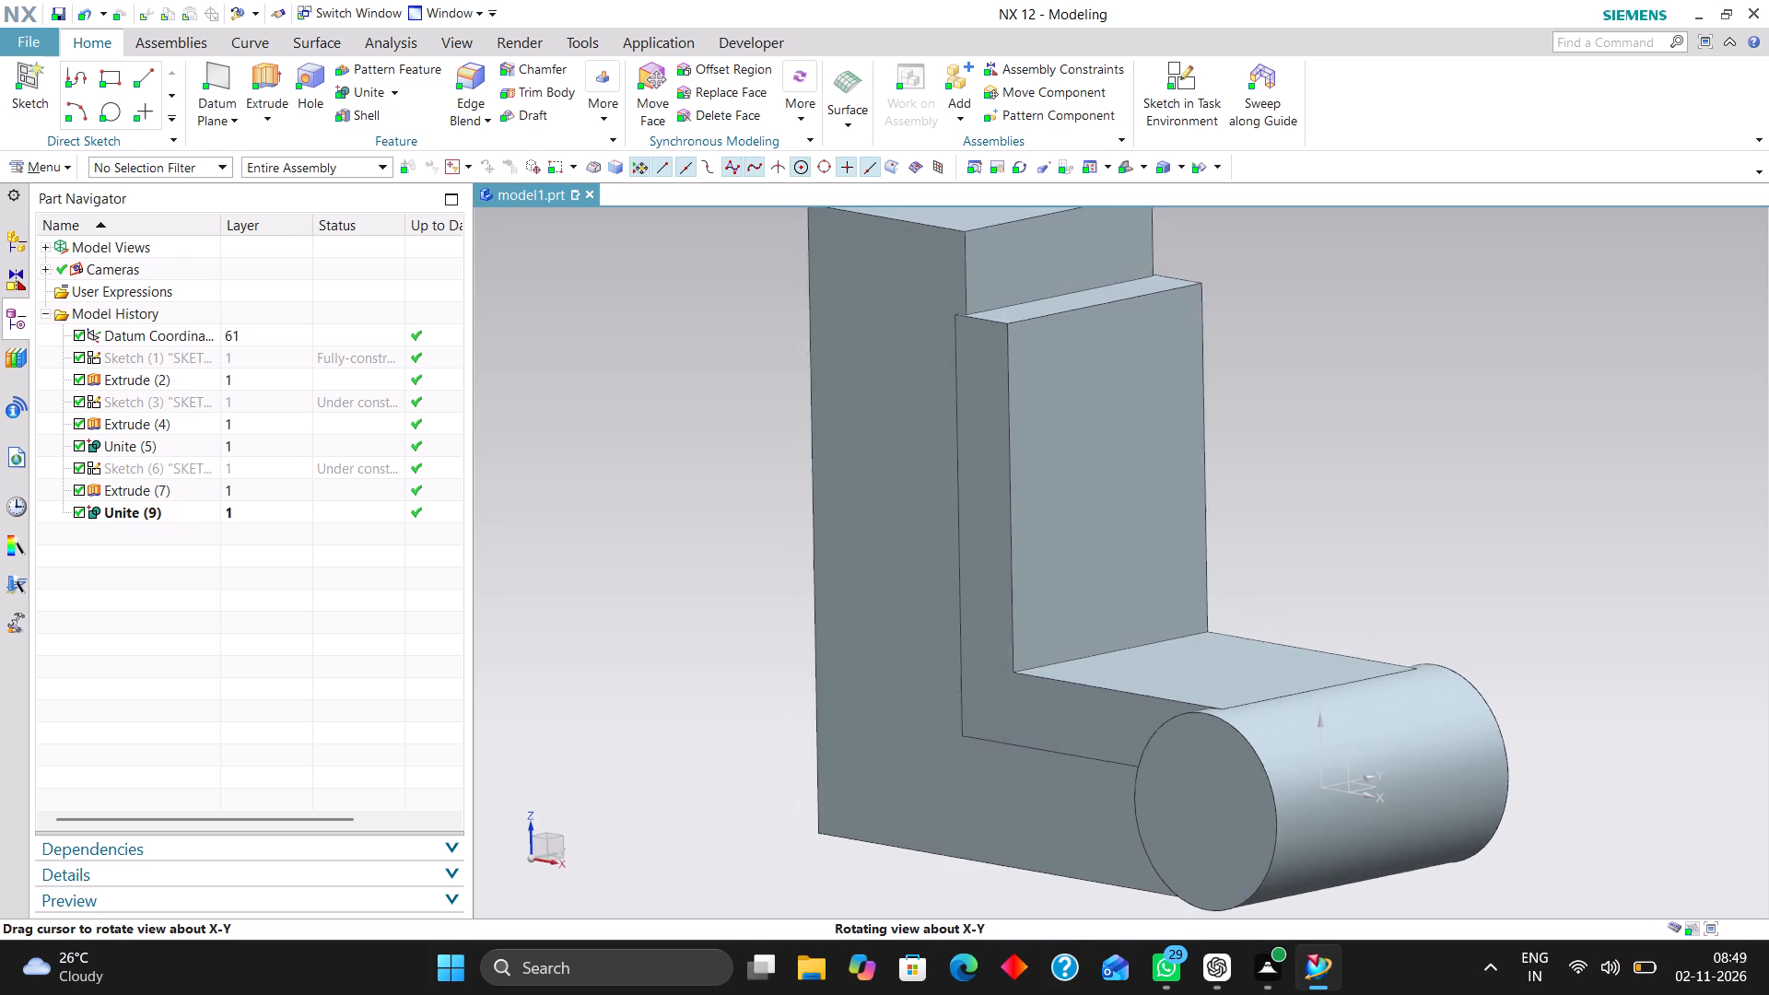
middle_drag(1194, 437, 1192, 440)
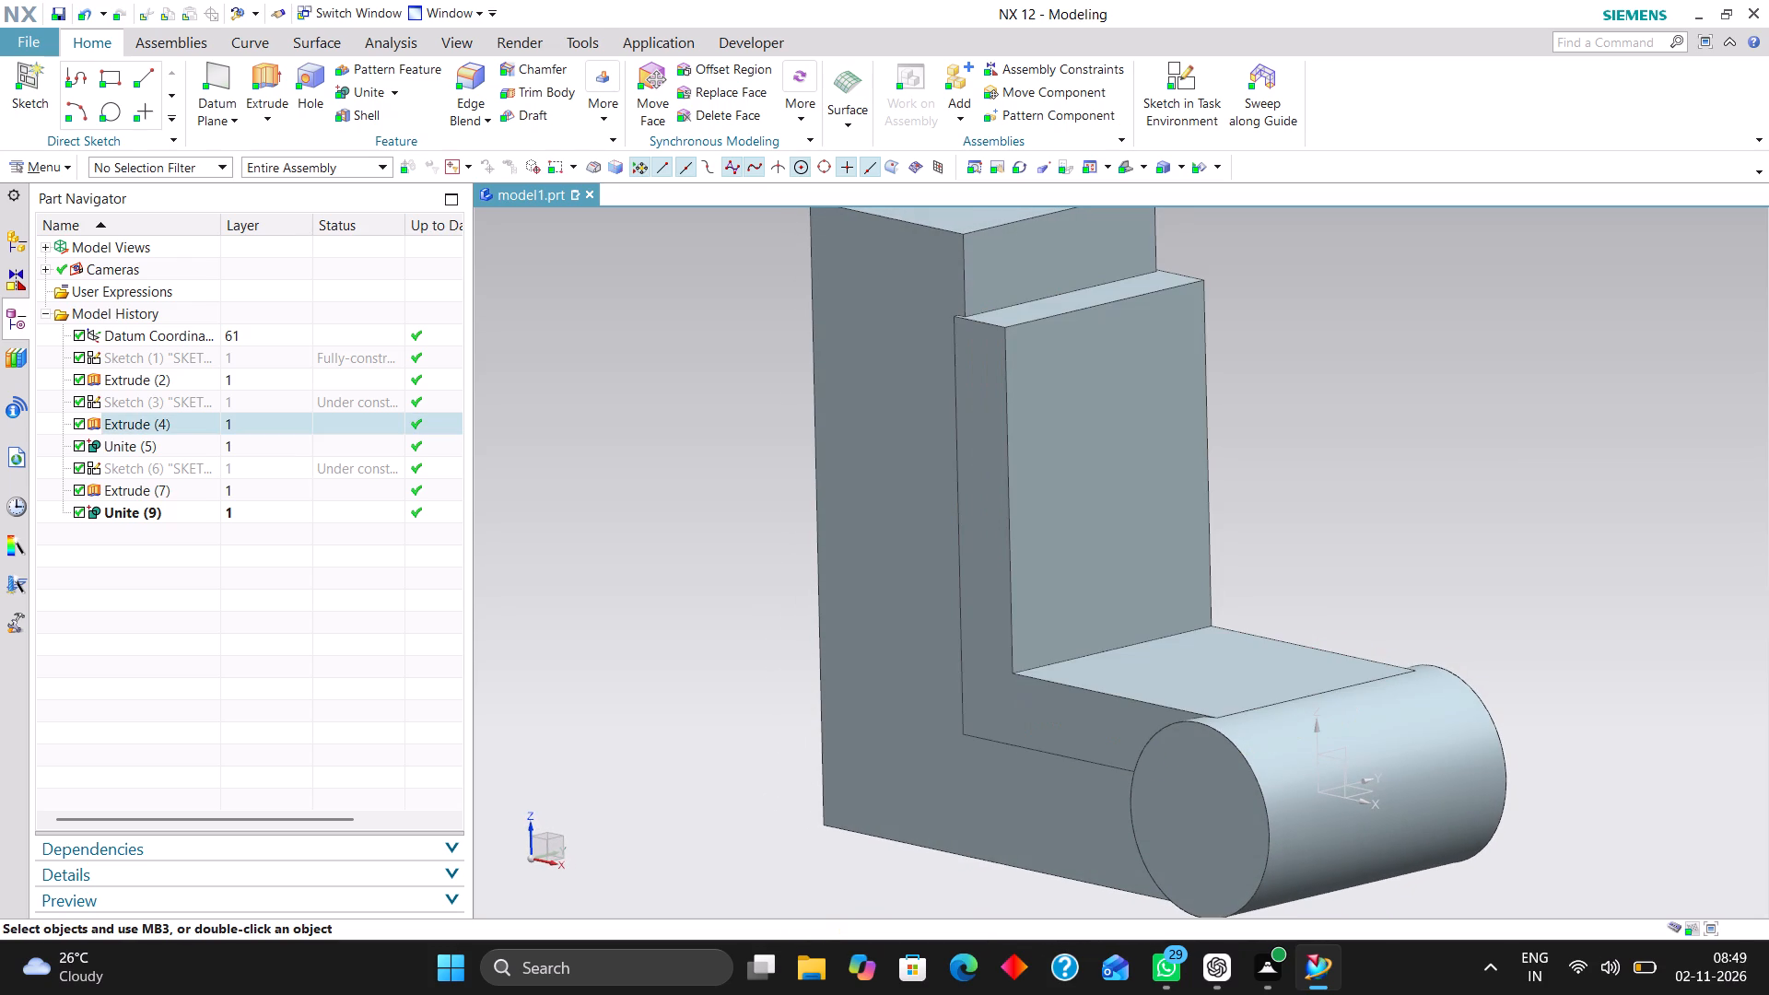
click(250, 490)
right_click(257, 490)
click(362, 91)
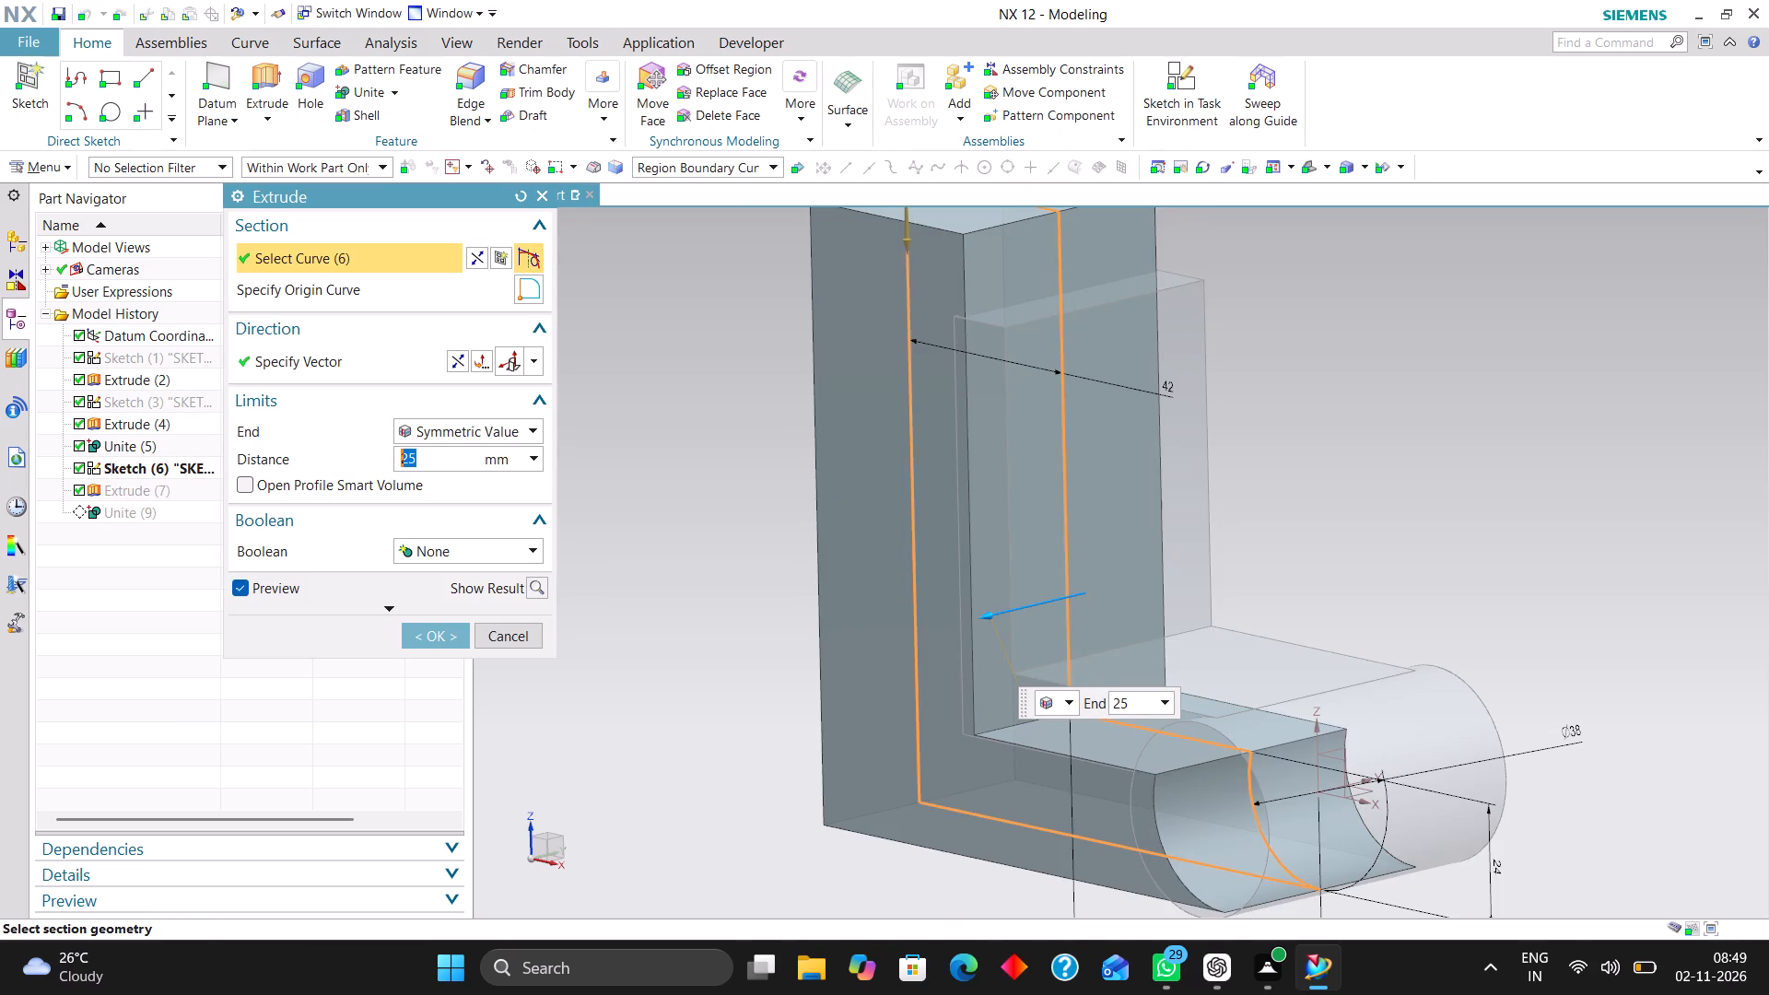
text(24)
key(Return)
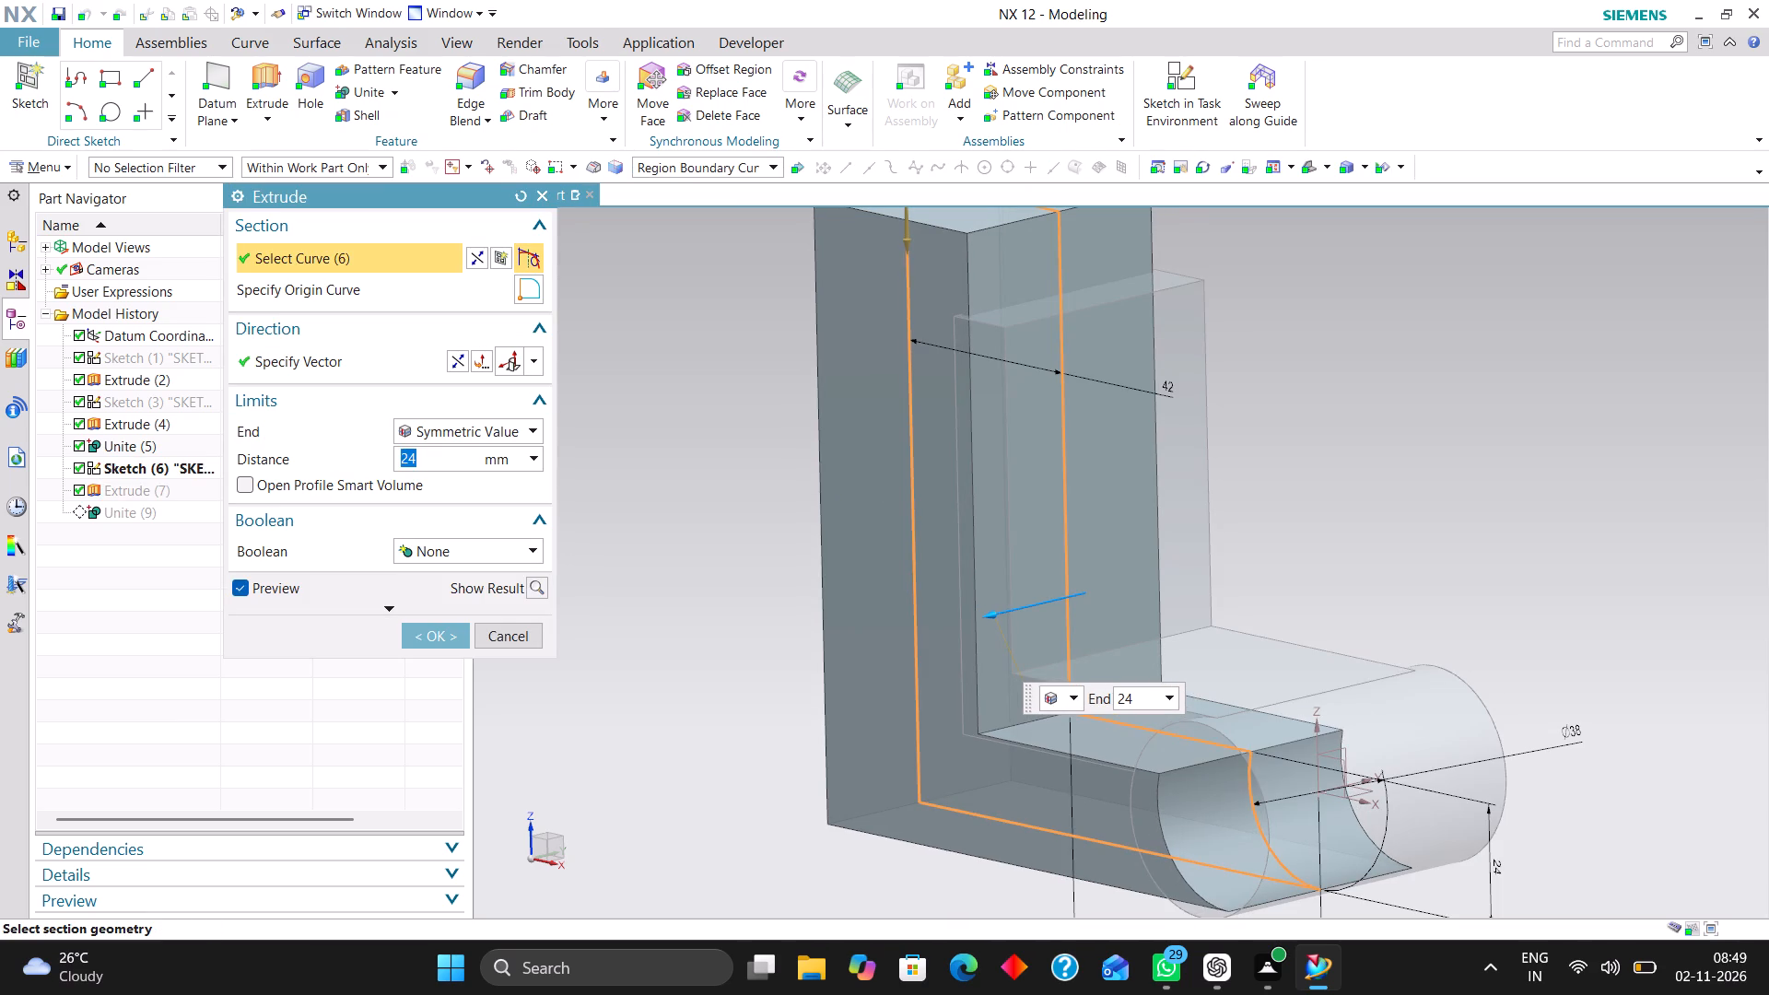
click(434, 638)
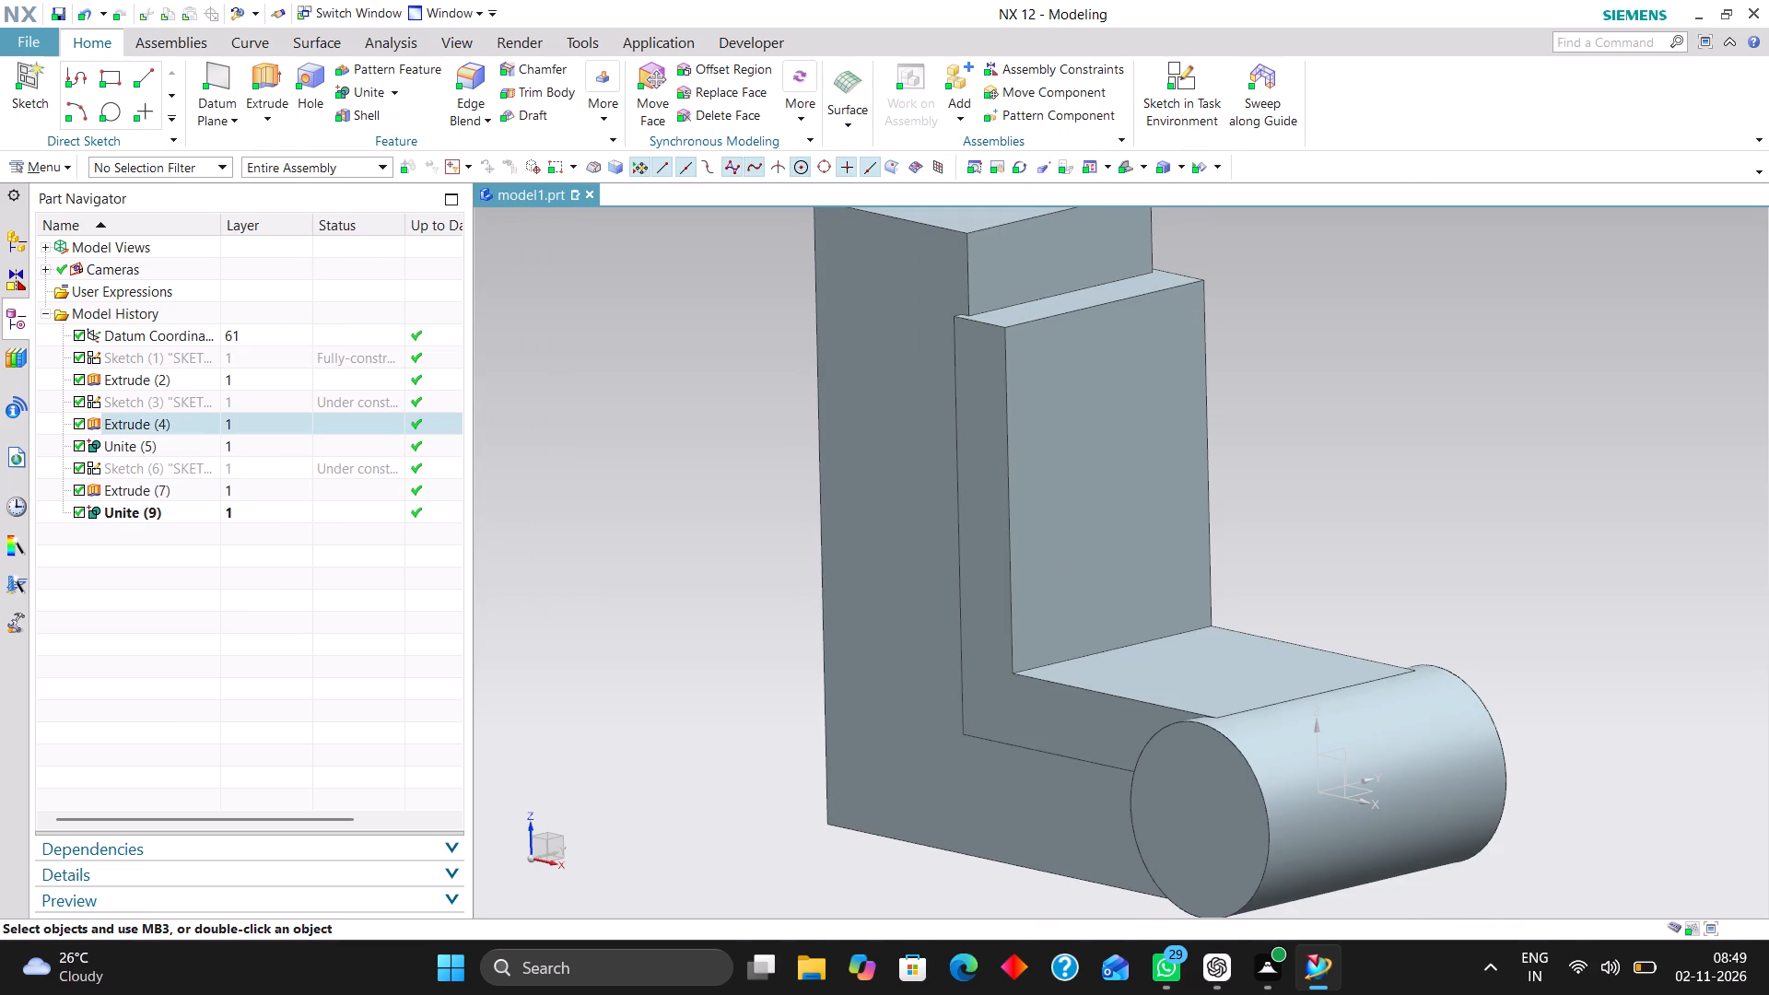
Edit Sketch (6) with rollback, reposition the 42 mm width dimension between the two vertical lines, and finish the sketch.
click(1128, 168)
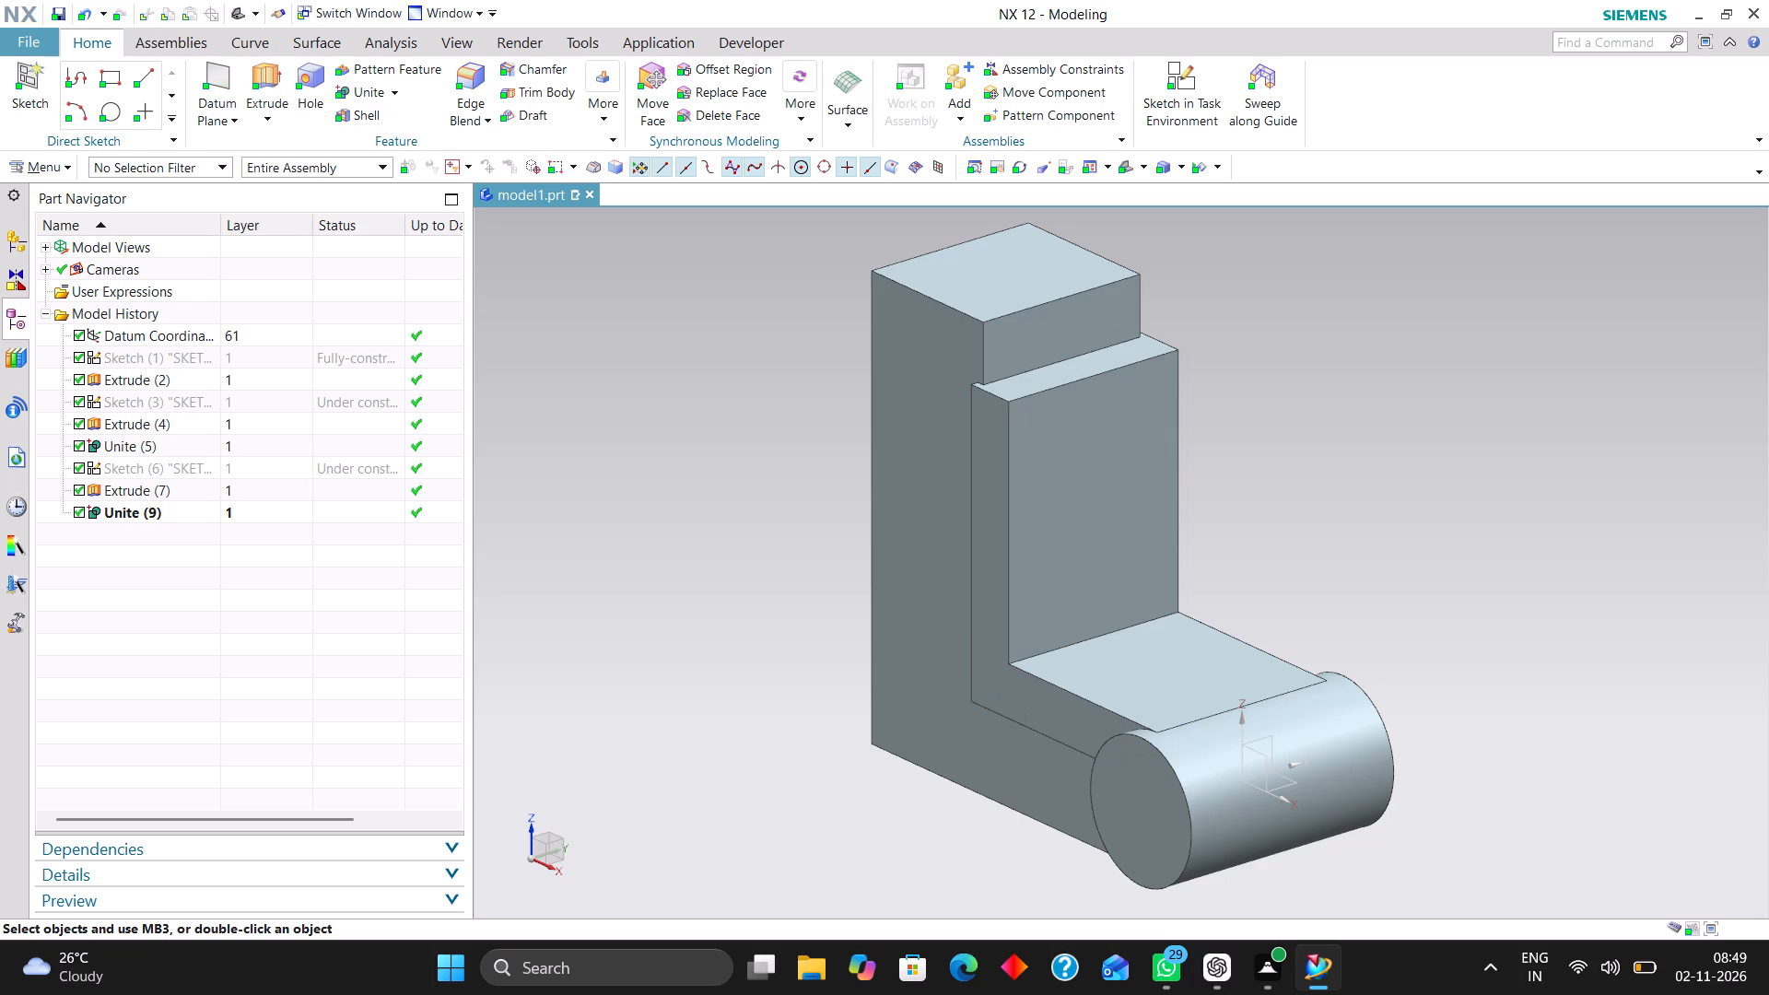
scroll(882, 473, down, 1)
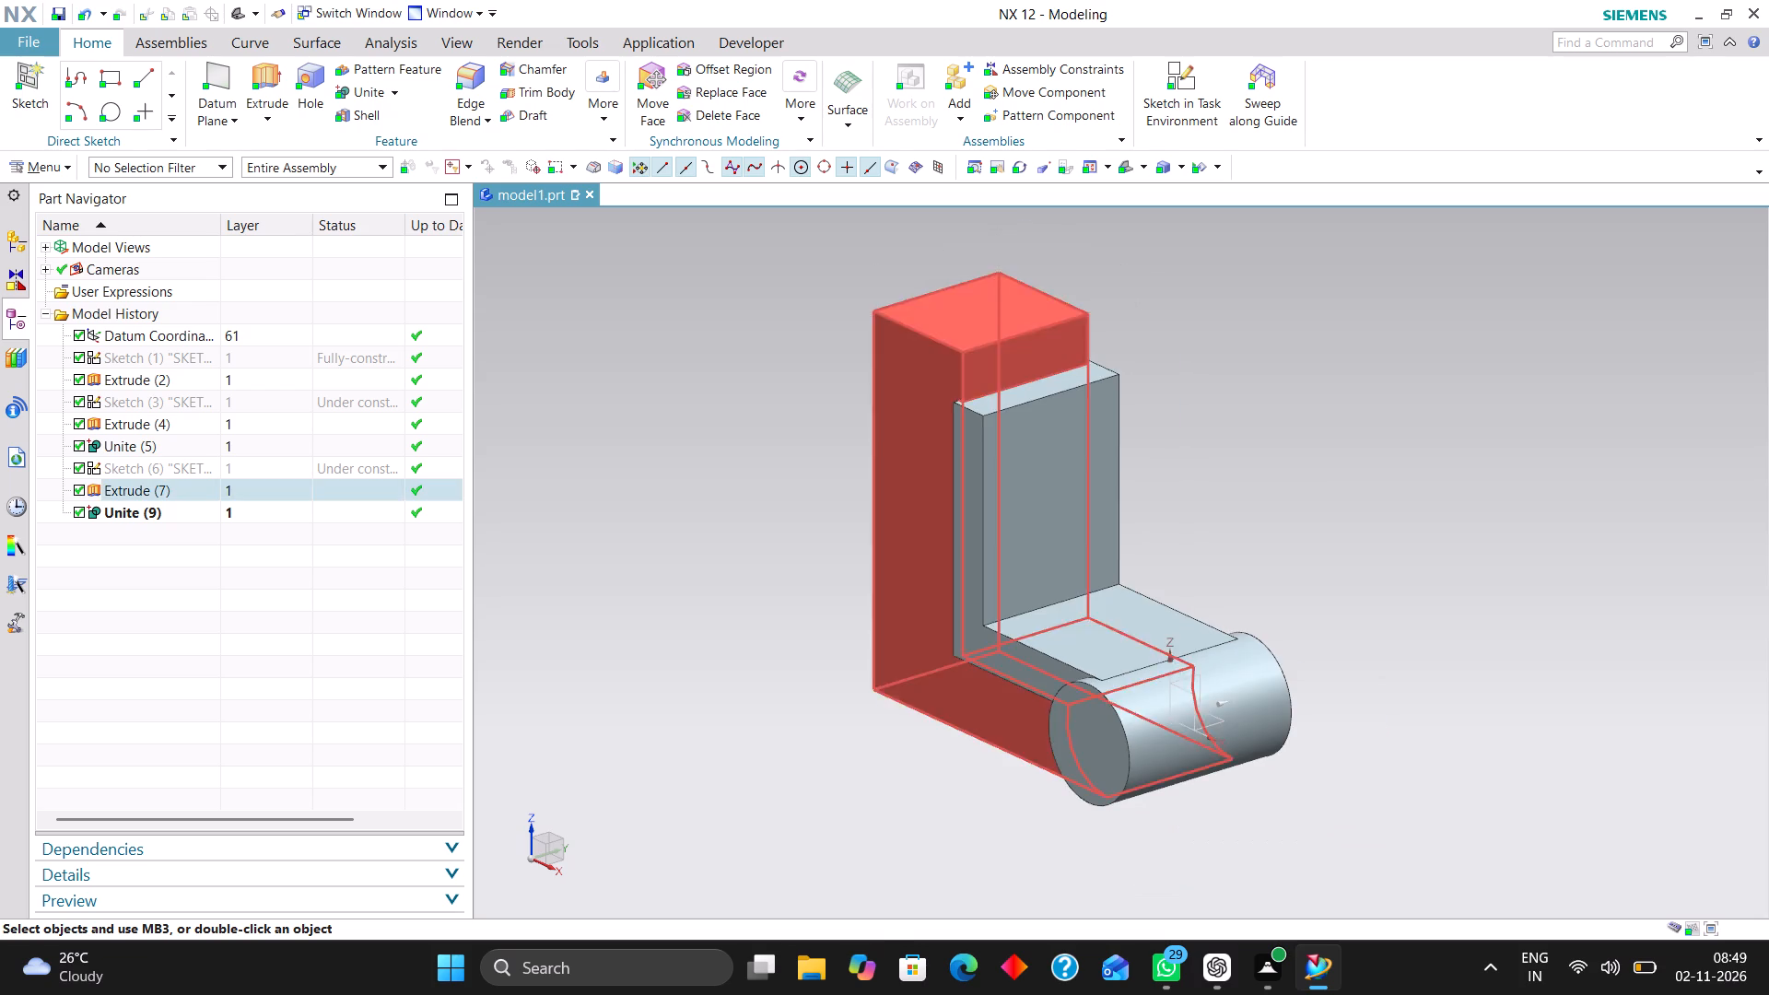
scroll(823, 491, up, 1)
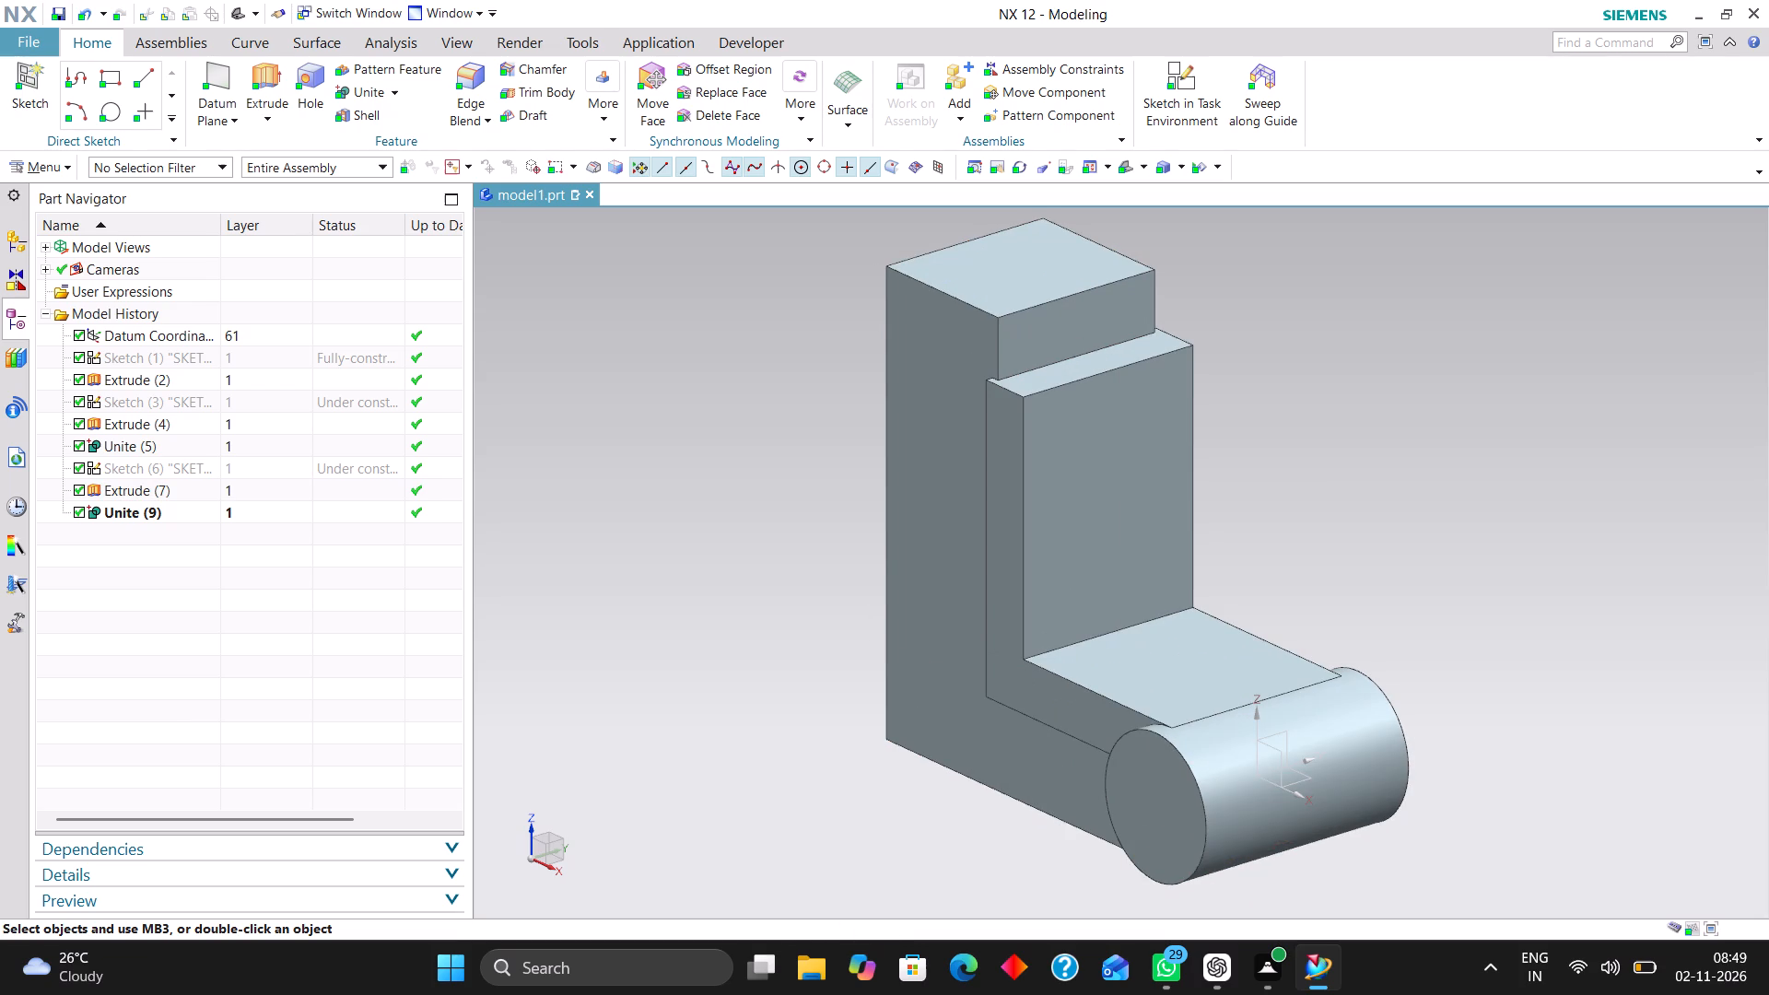
click(272, 468)
right_click(273, 467)
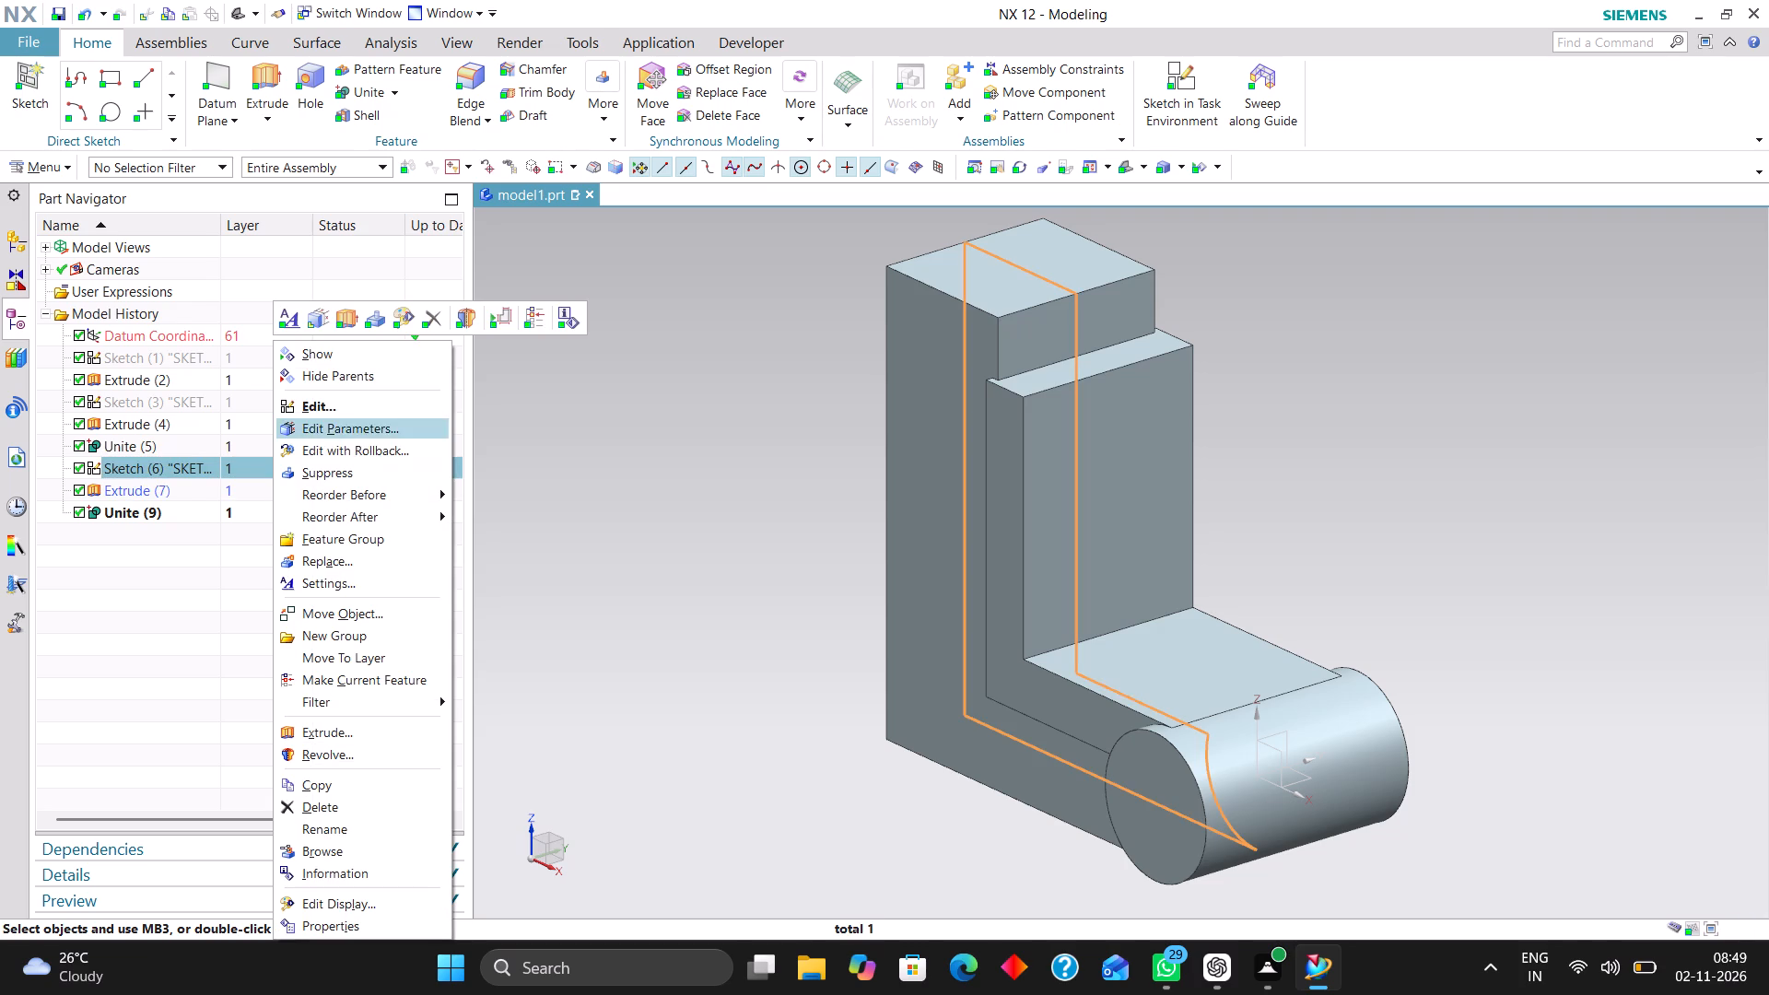
click(376, 449)
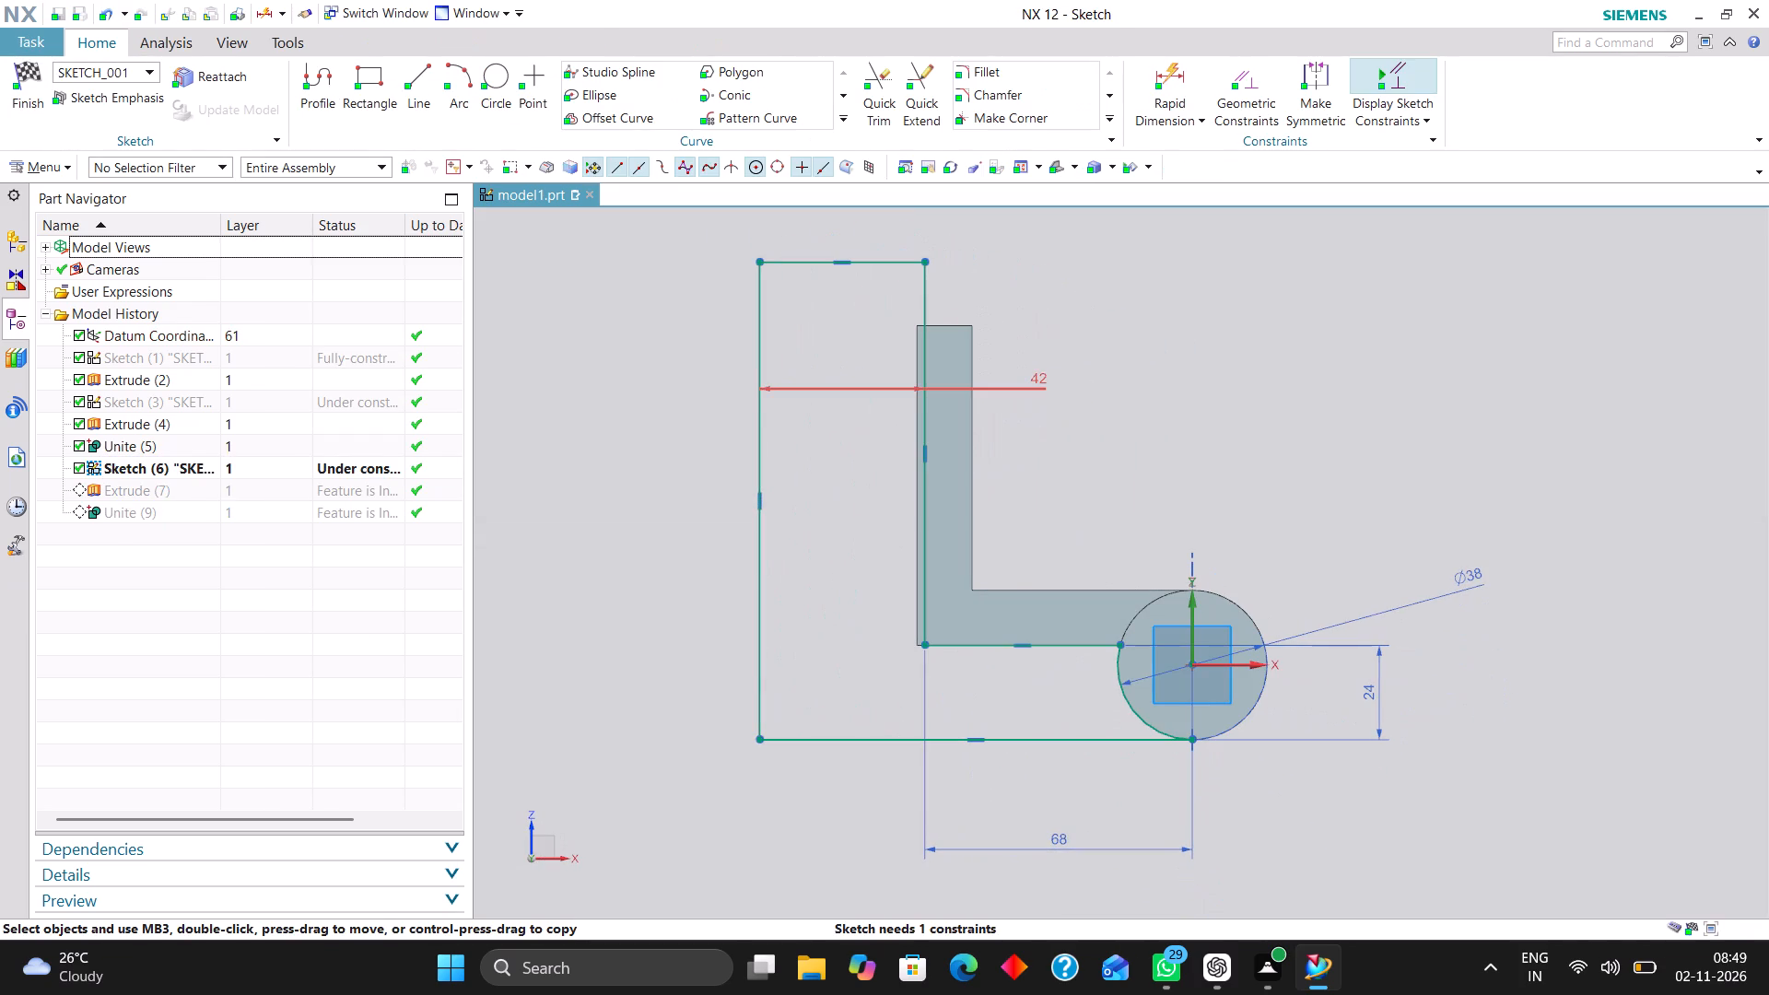
drag(1032, 376, 853, 529)
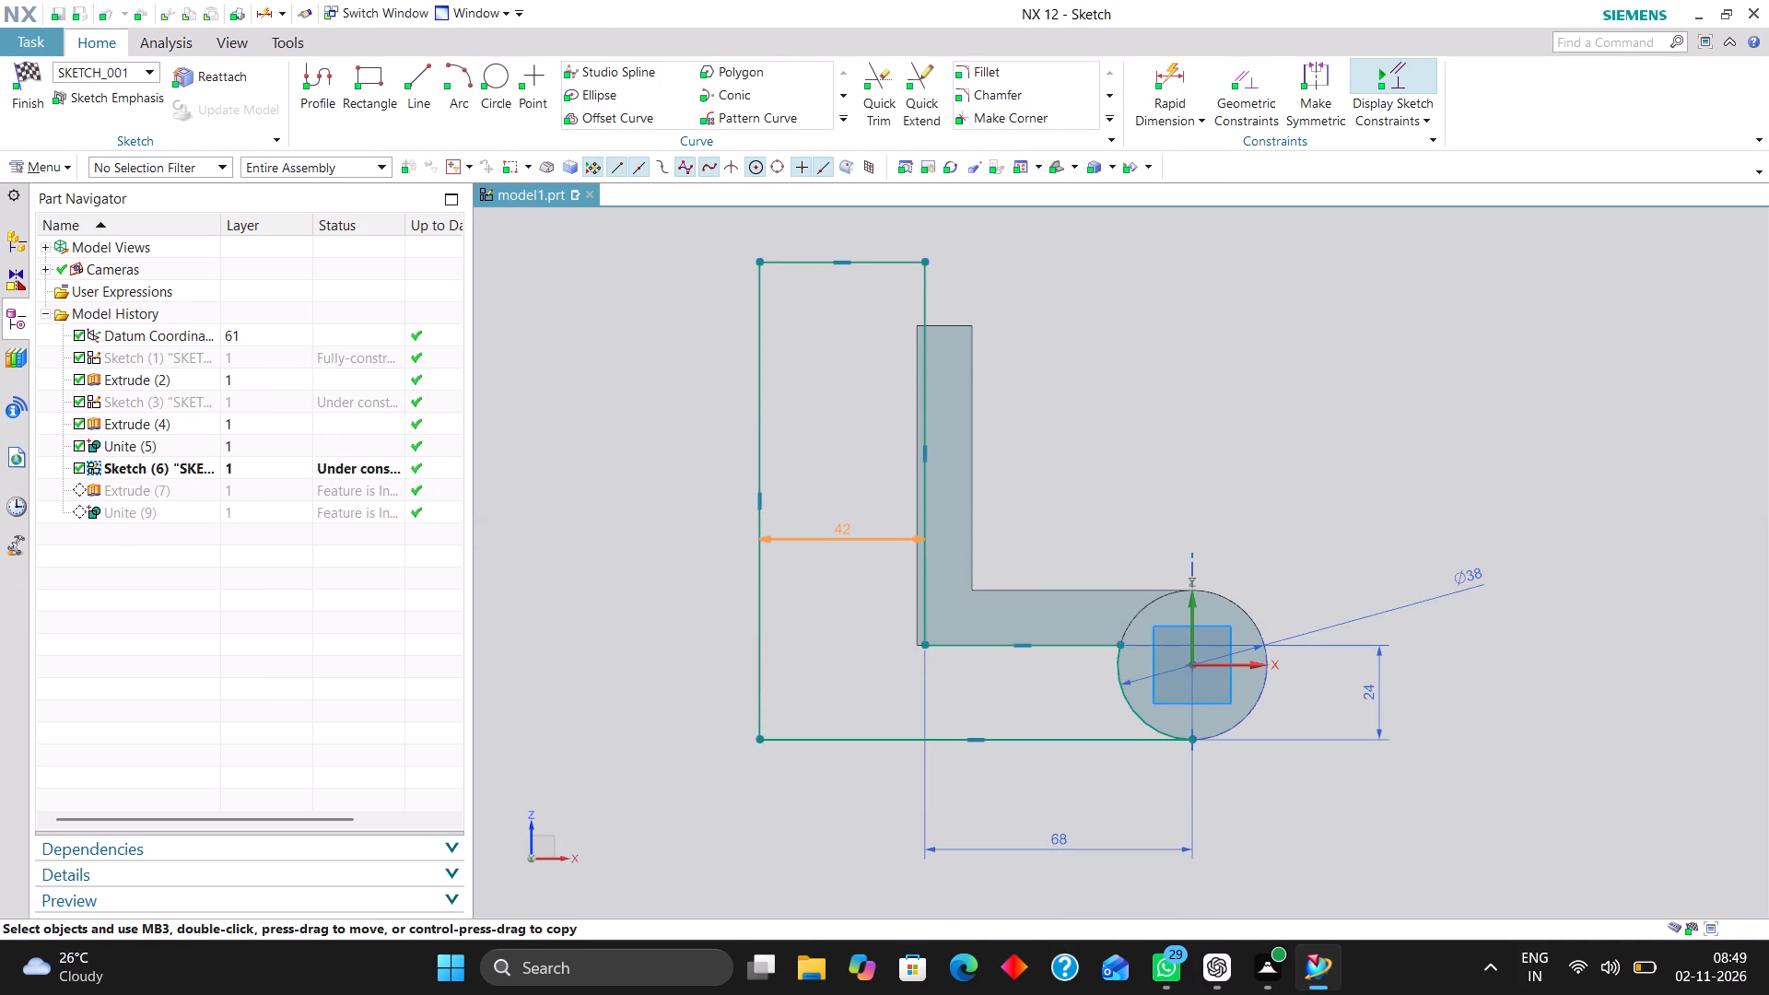
drag(853, 529, 856, 529)
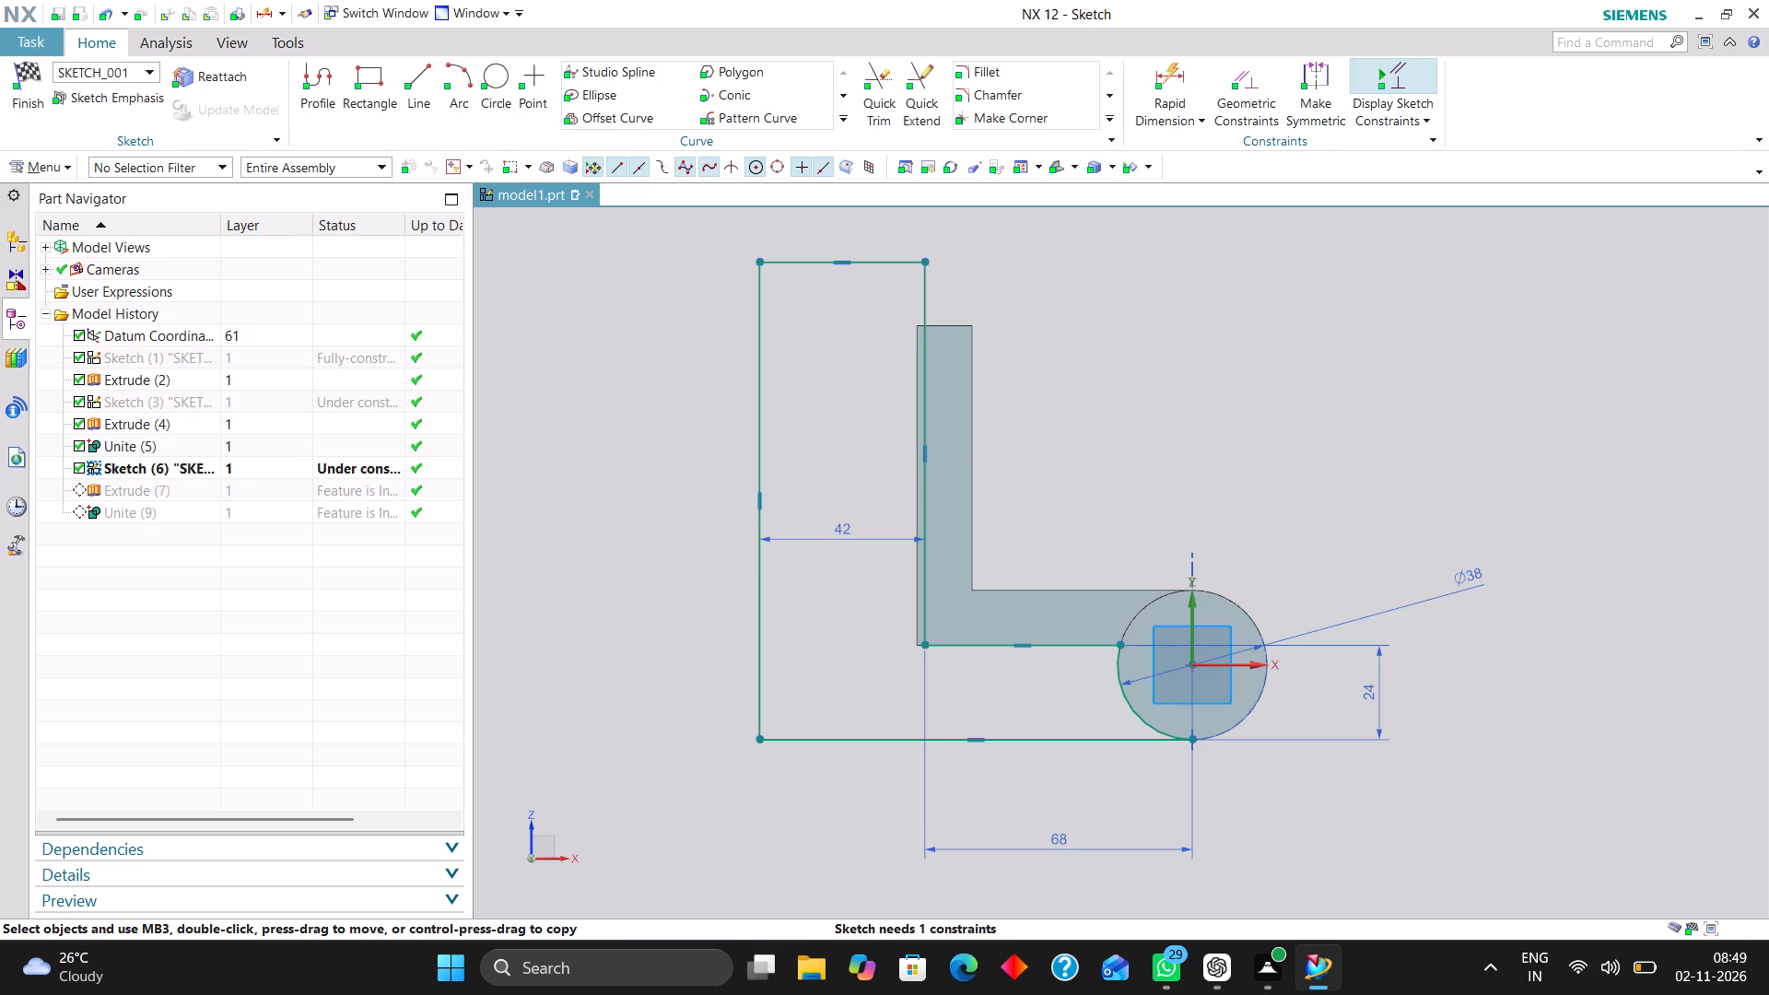
click(28, 79)
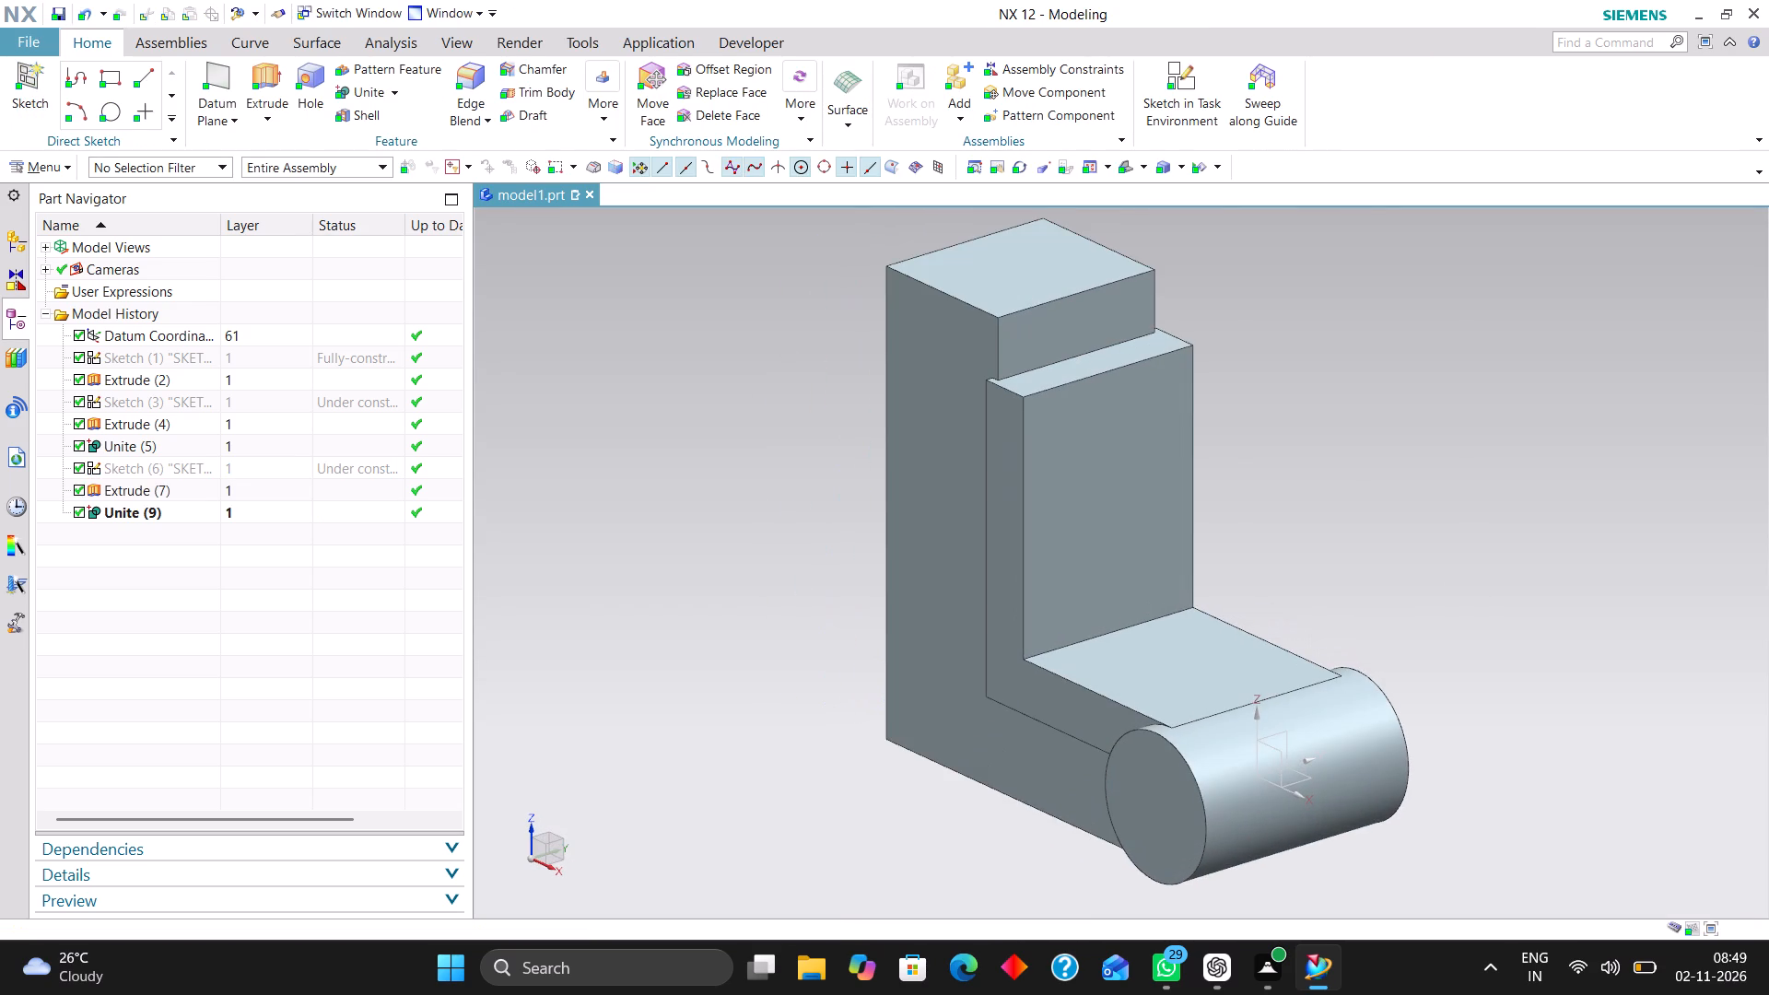
Create a sketch in the task environment on the YZ plane of the datum coordinate system.
click(1178, 63)
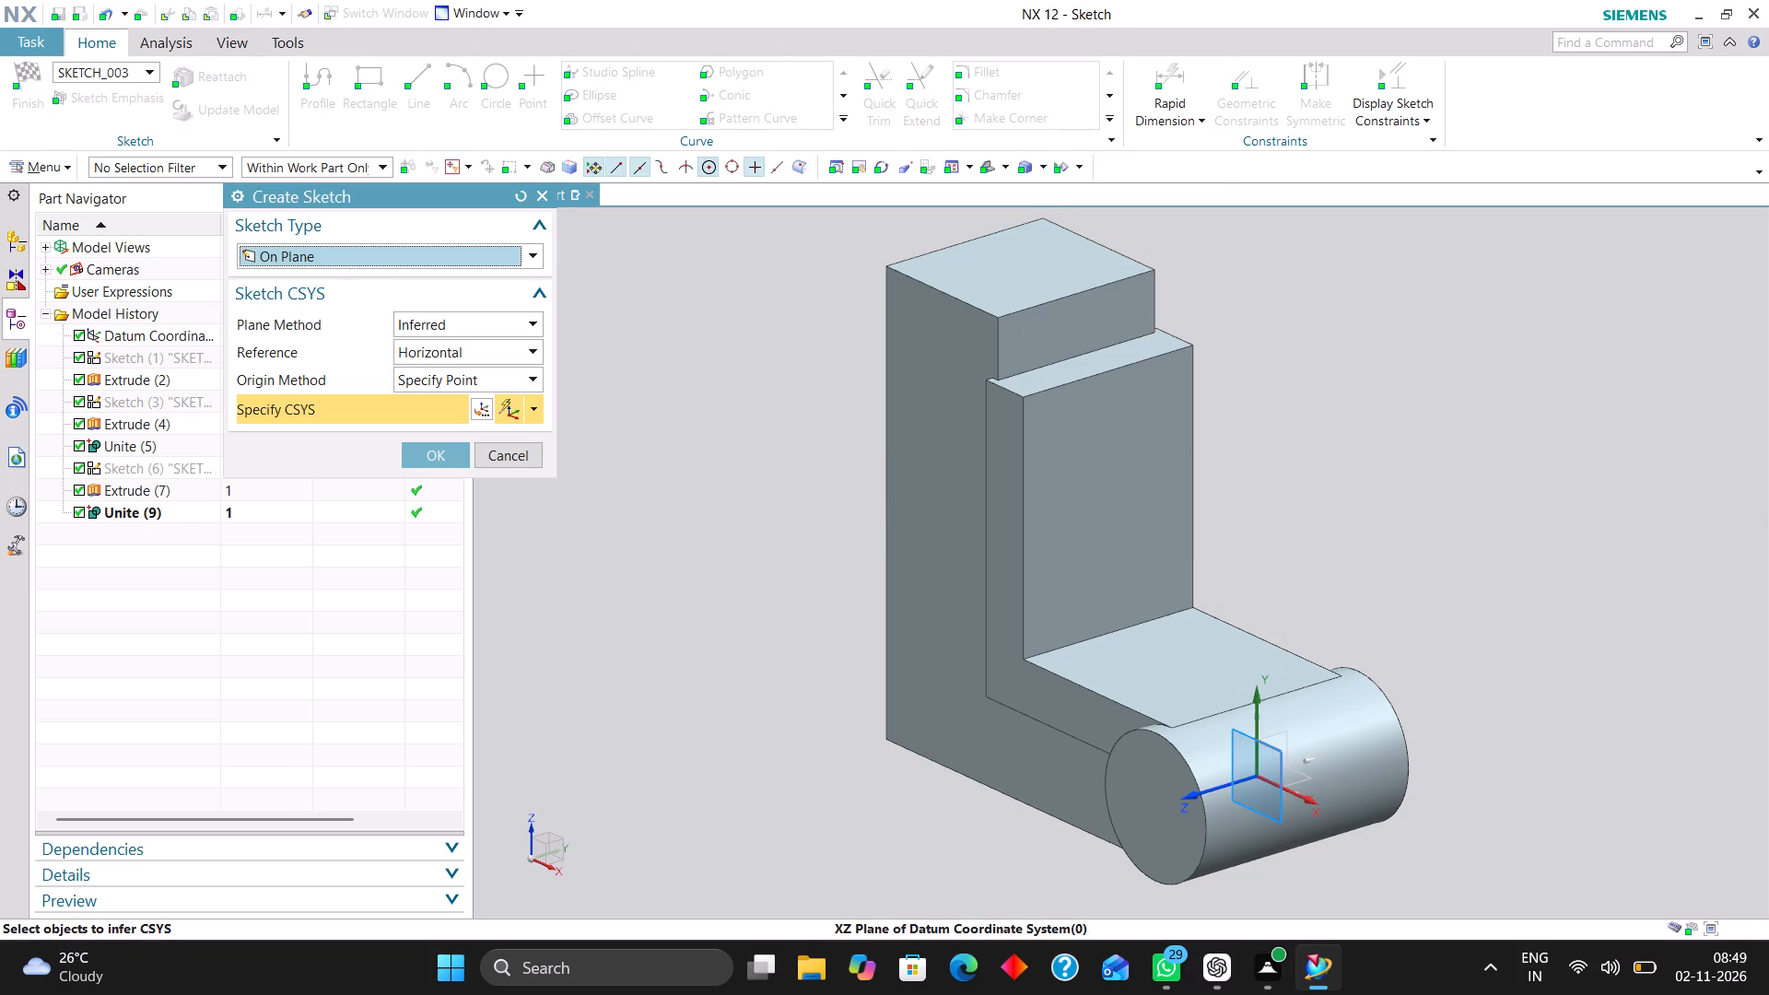
click(1282, 759)
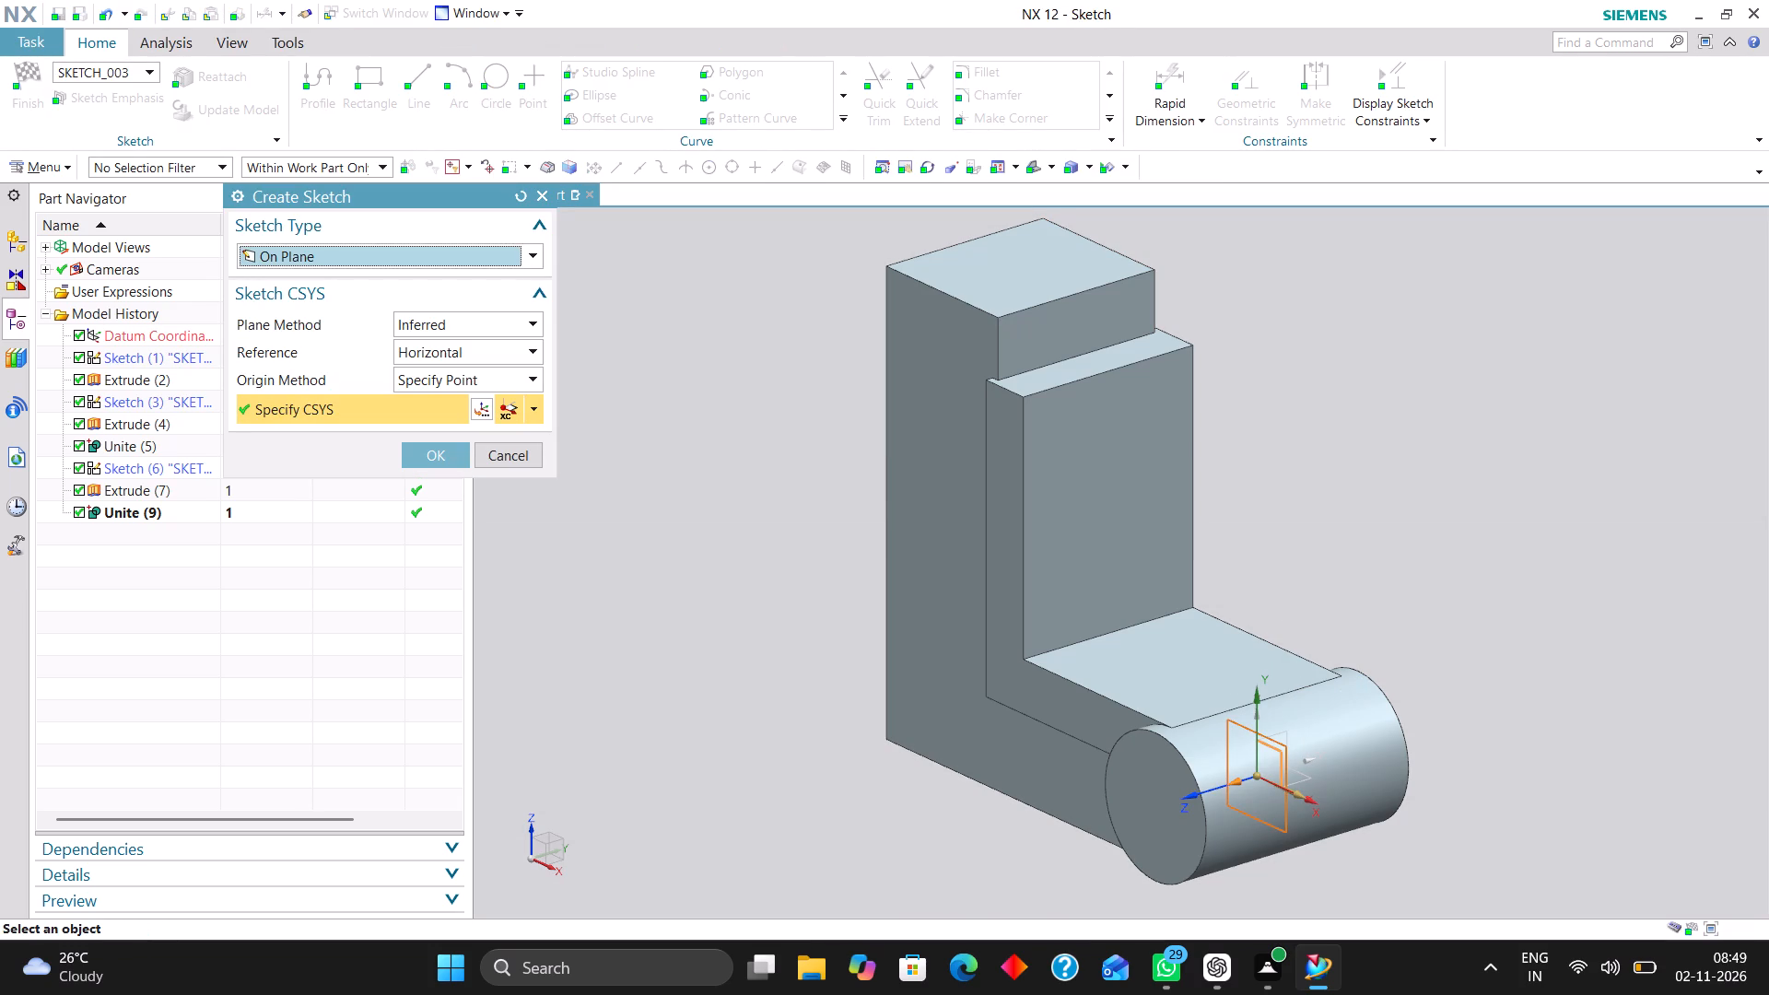
click(523, 194)
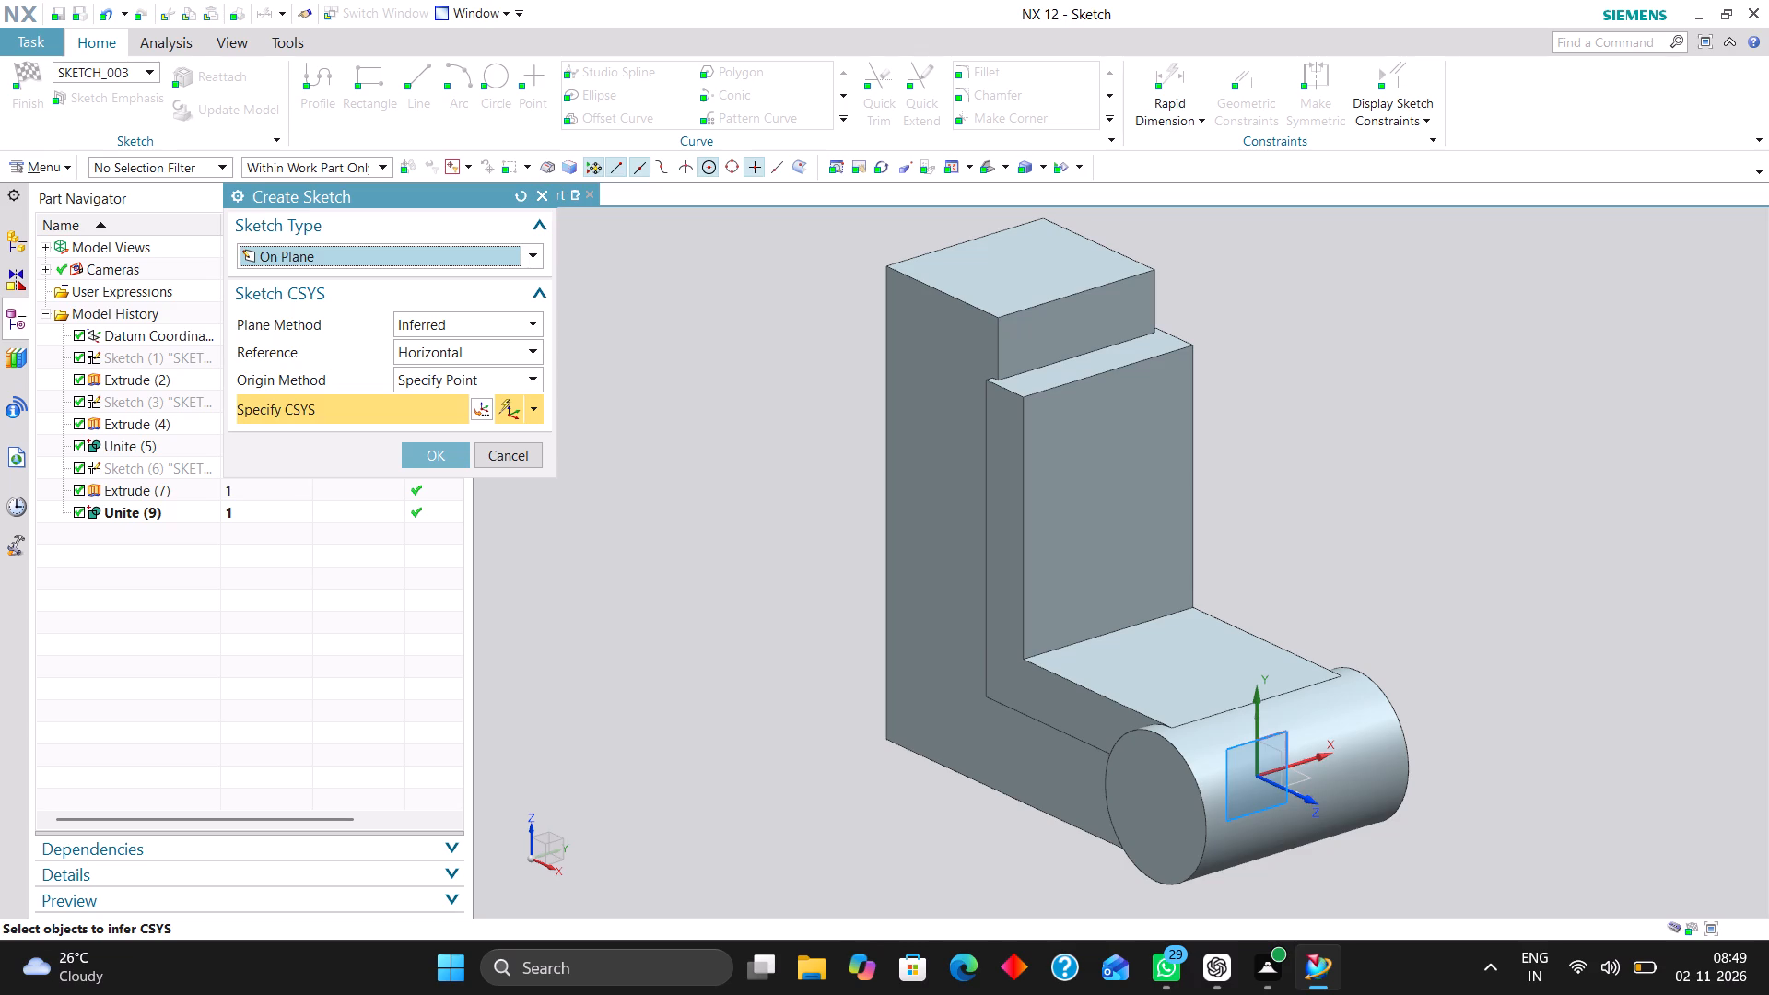
click(1278, 732)
click(430, 460)
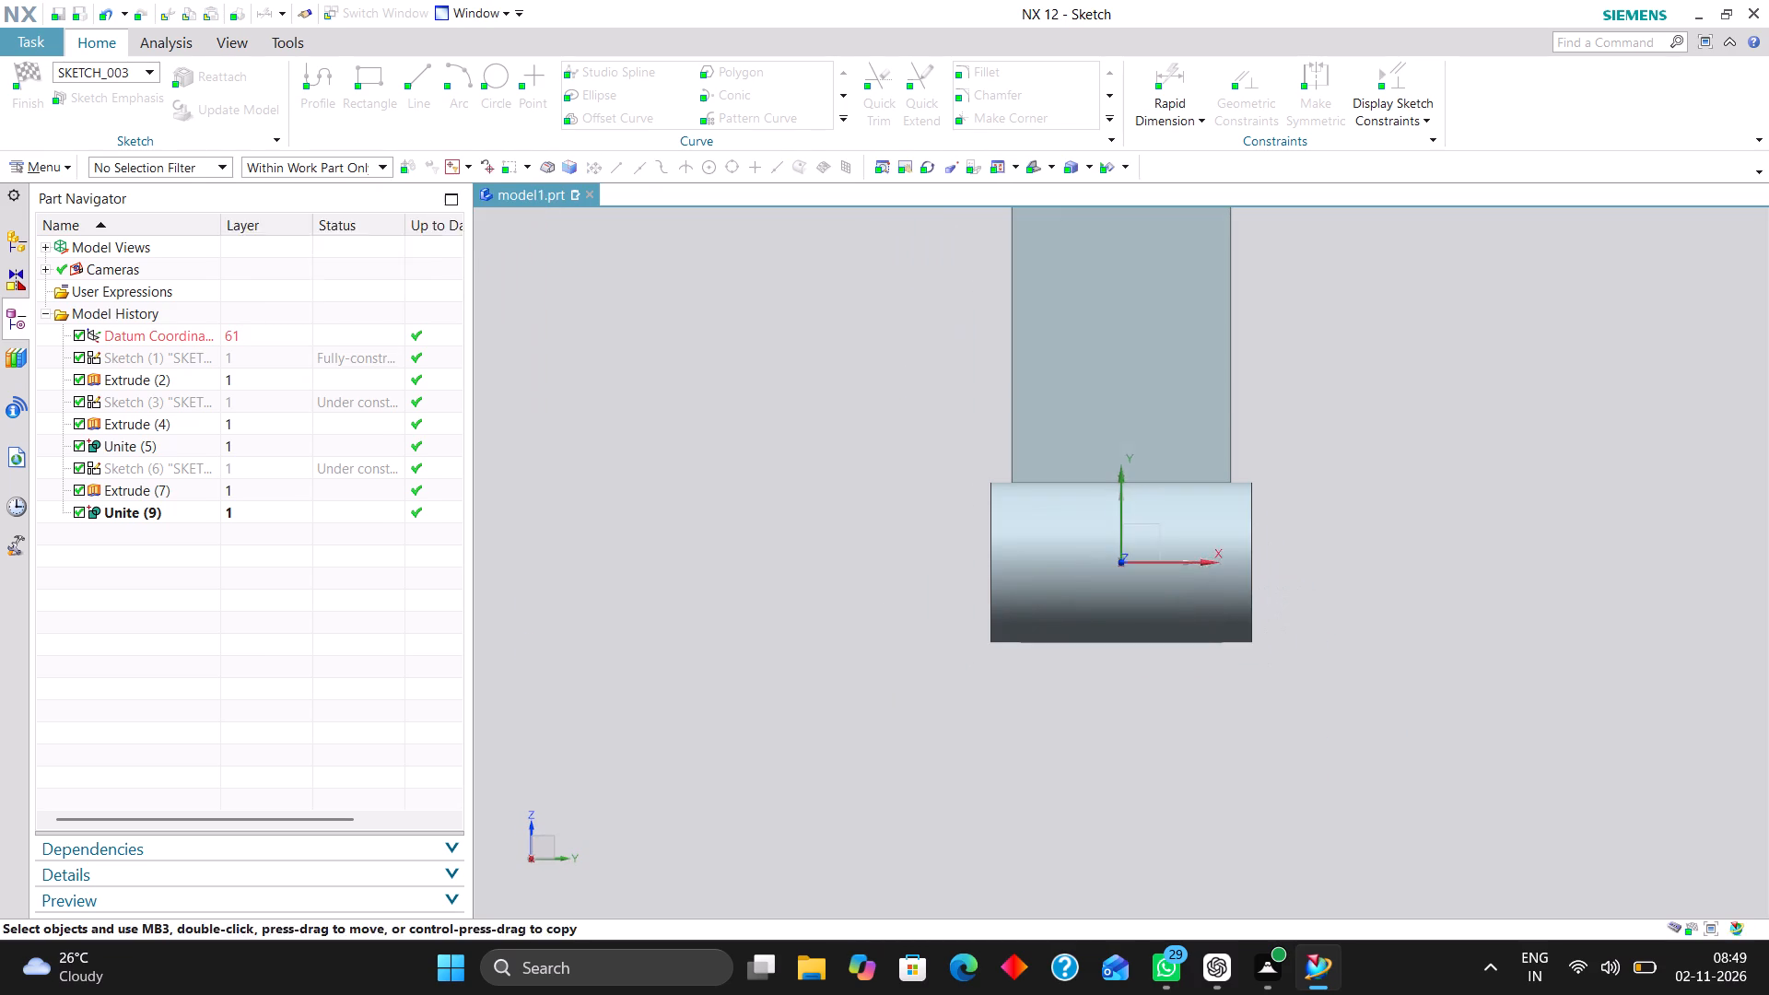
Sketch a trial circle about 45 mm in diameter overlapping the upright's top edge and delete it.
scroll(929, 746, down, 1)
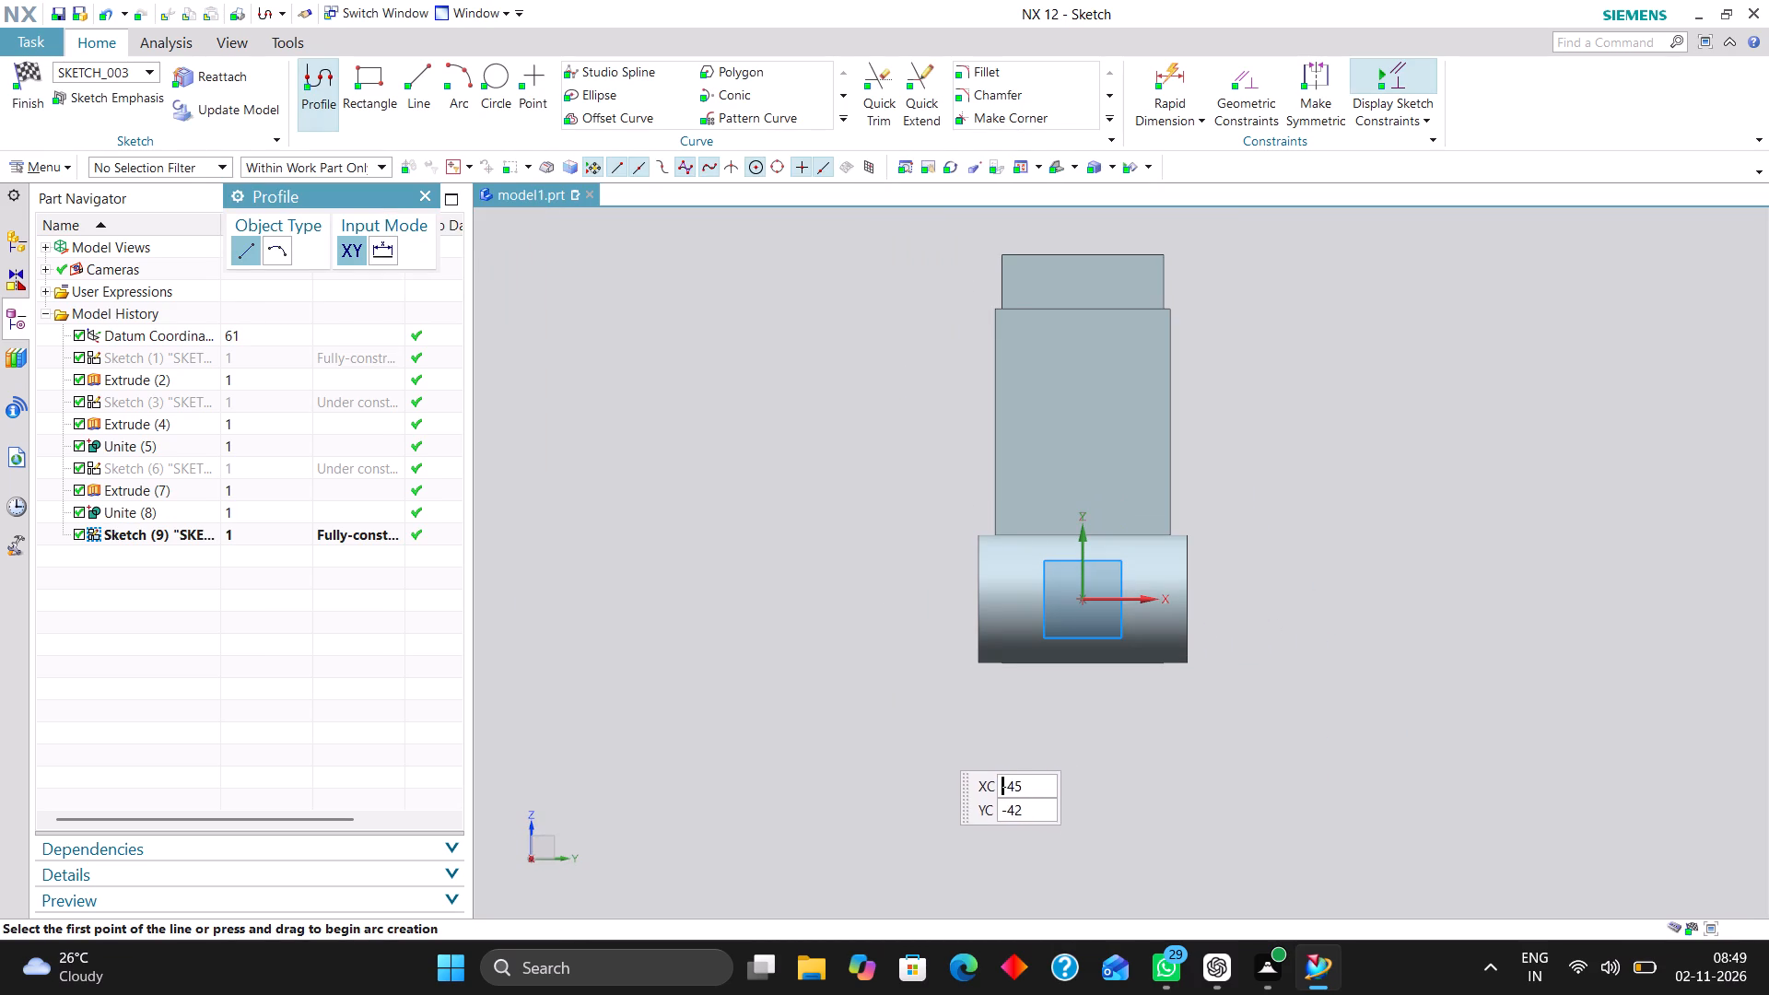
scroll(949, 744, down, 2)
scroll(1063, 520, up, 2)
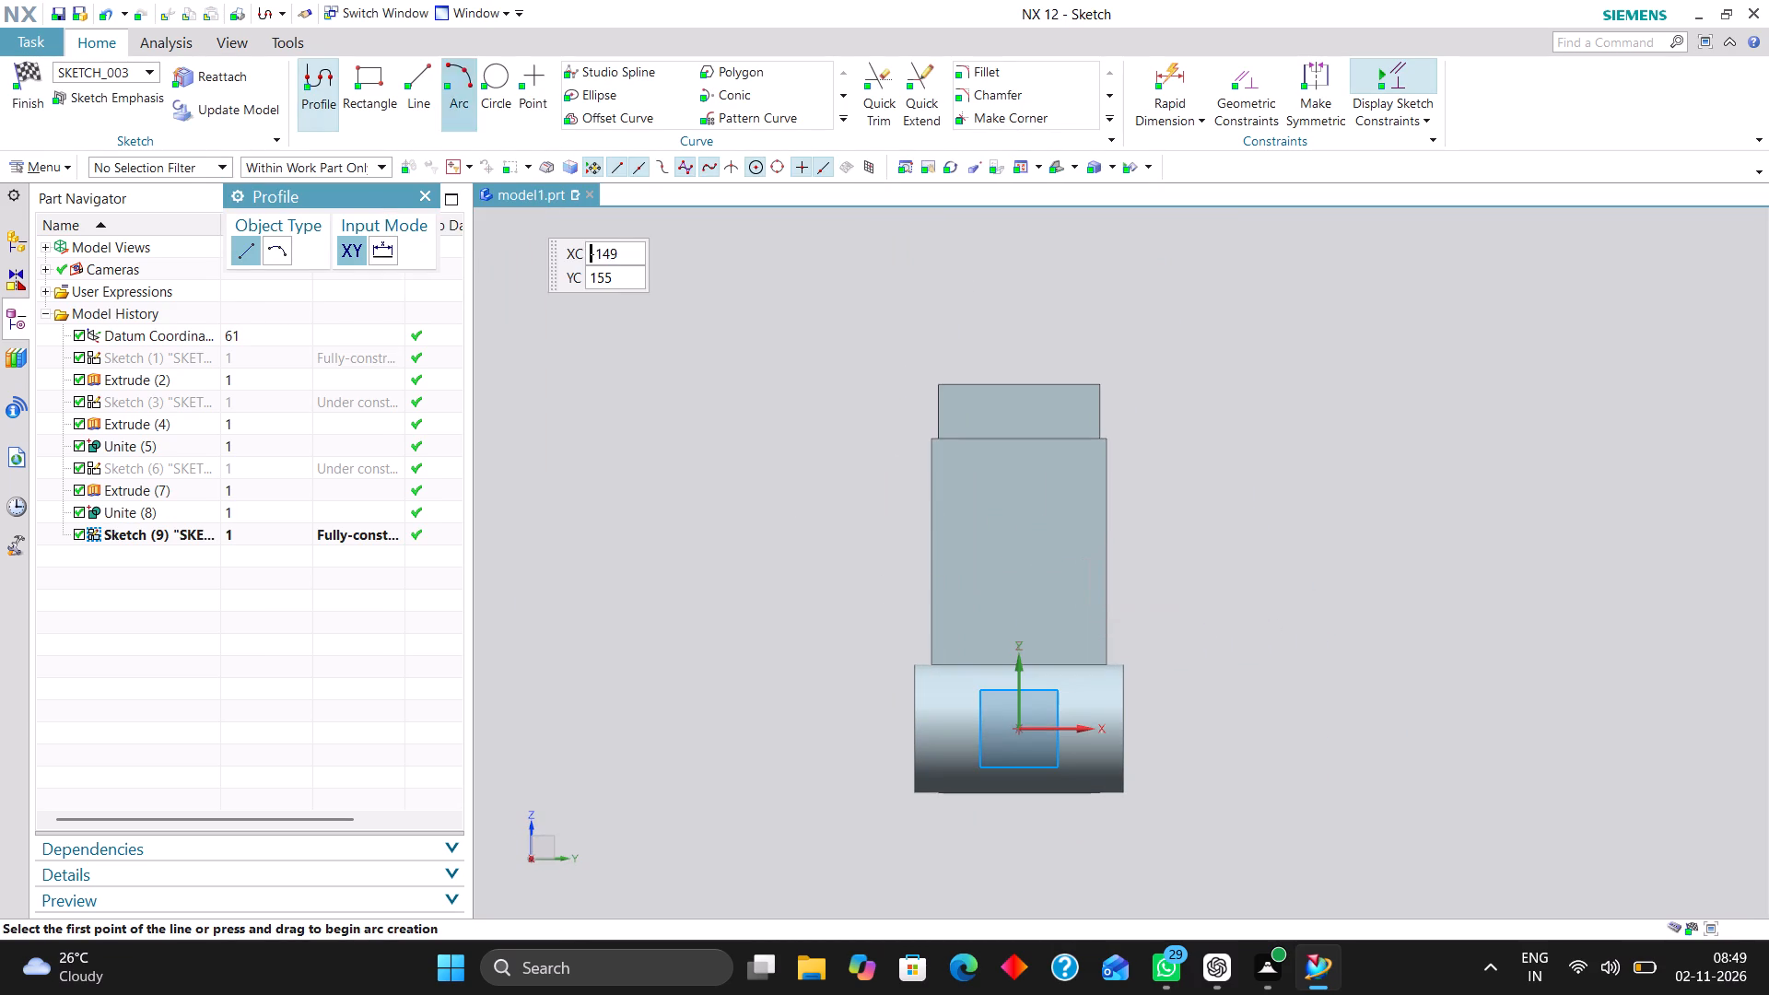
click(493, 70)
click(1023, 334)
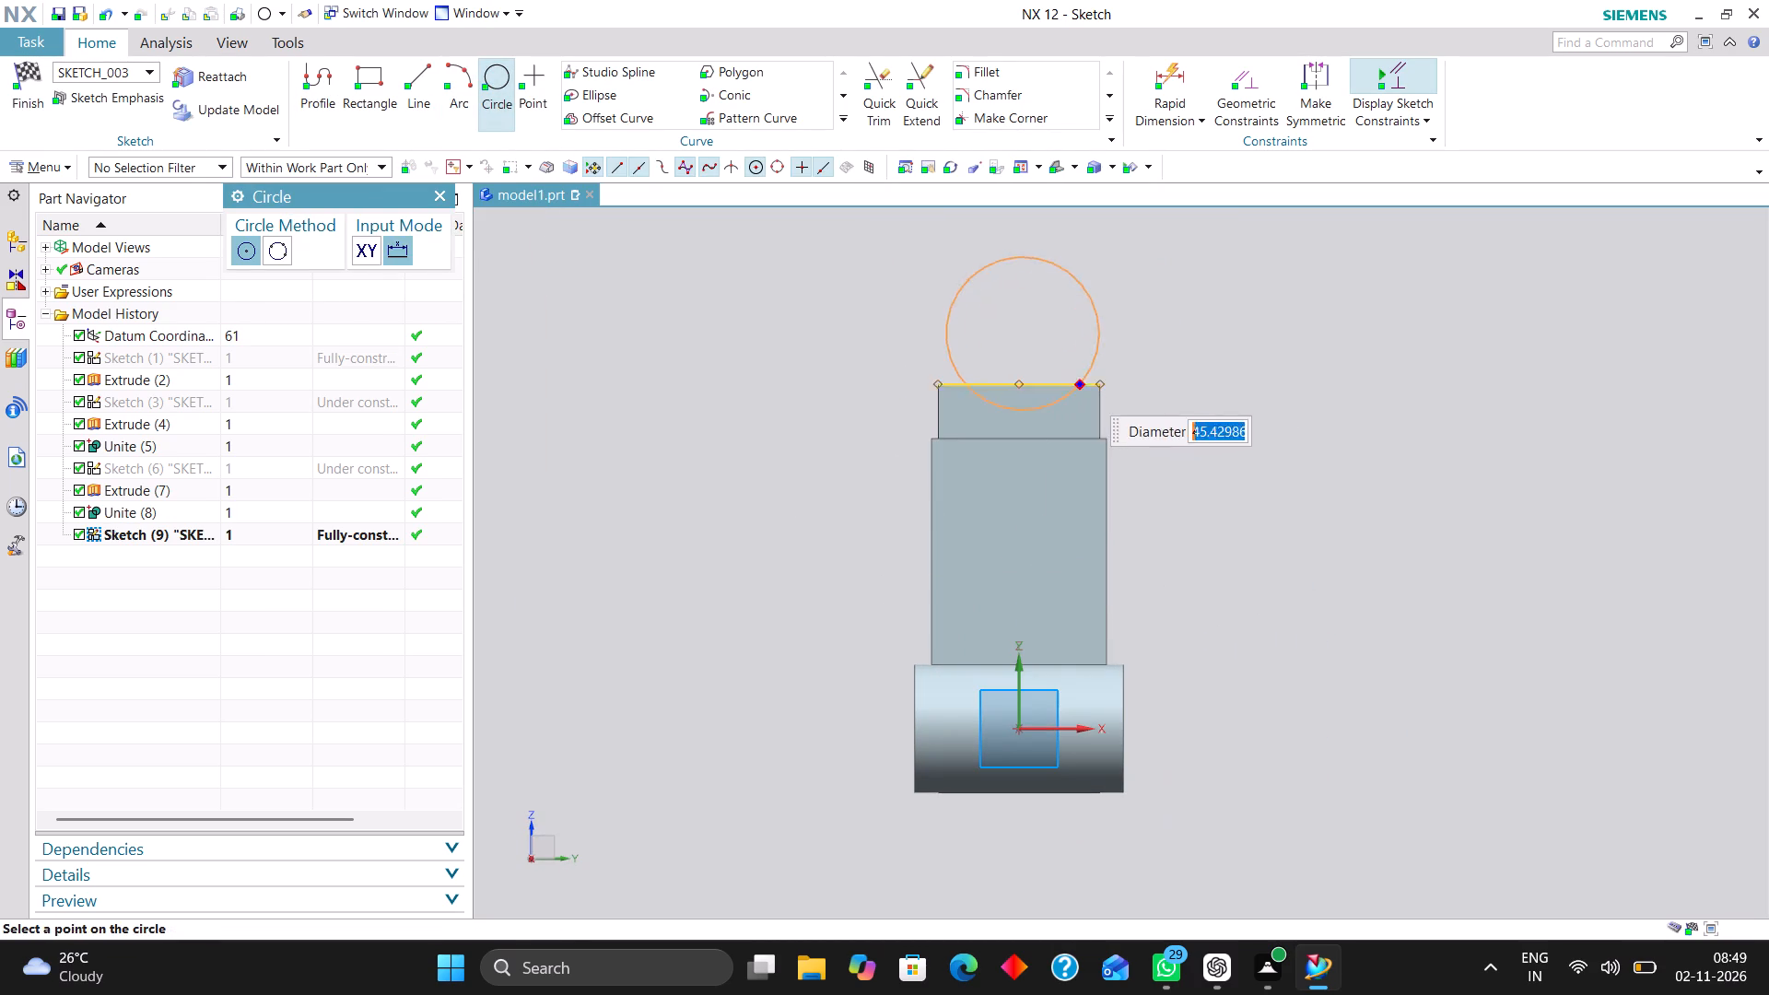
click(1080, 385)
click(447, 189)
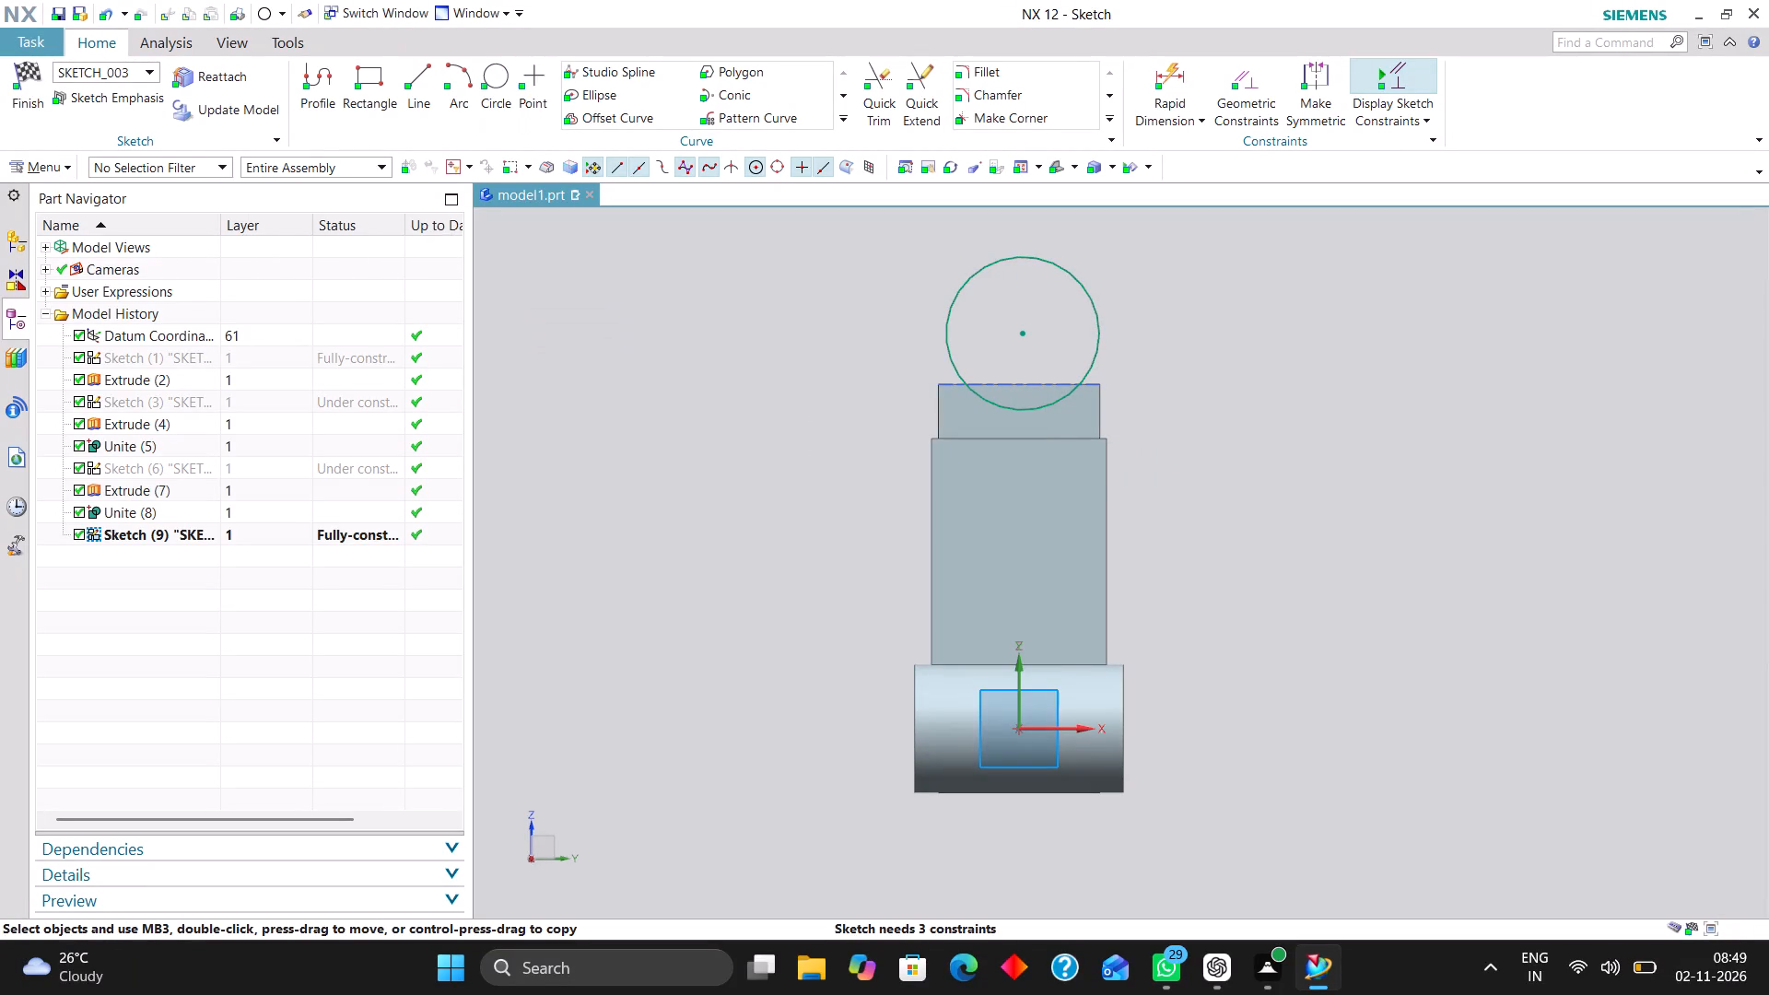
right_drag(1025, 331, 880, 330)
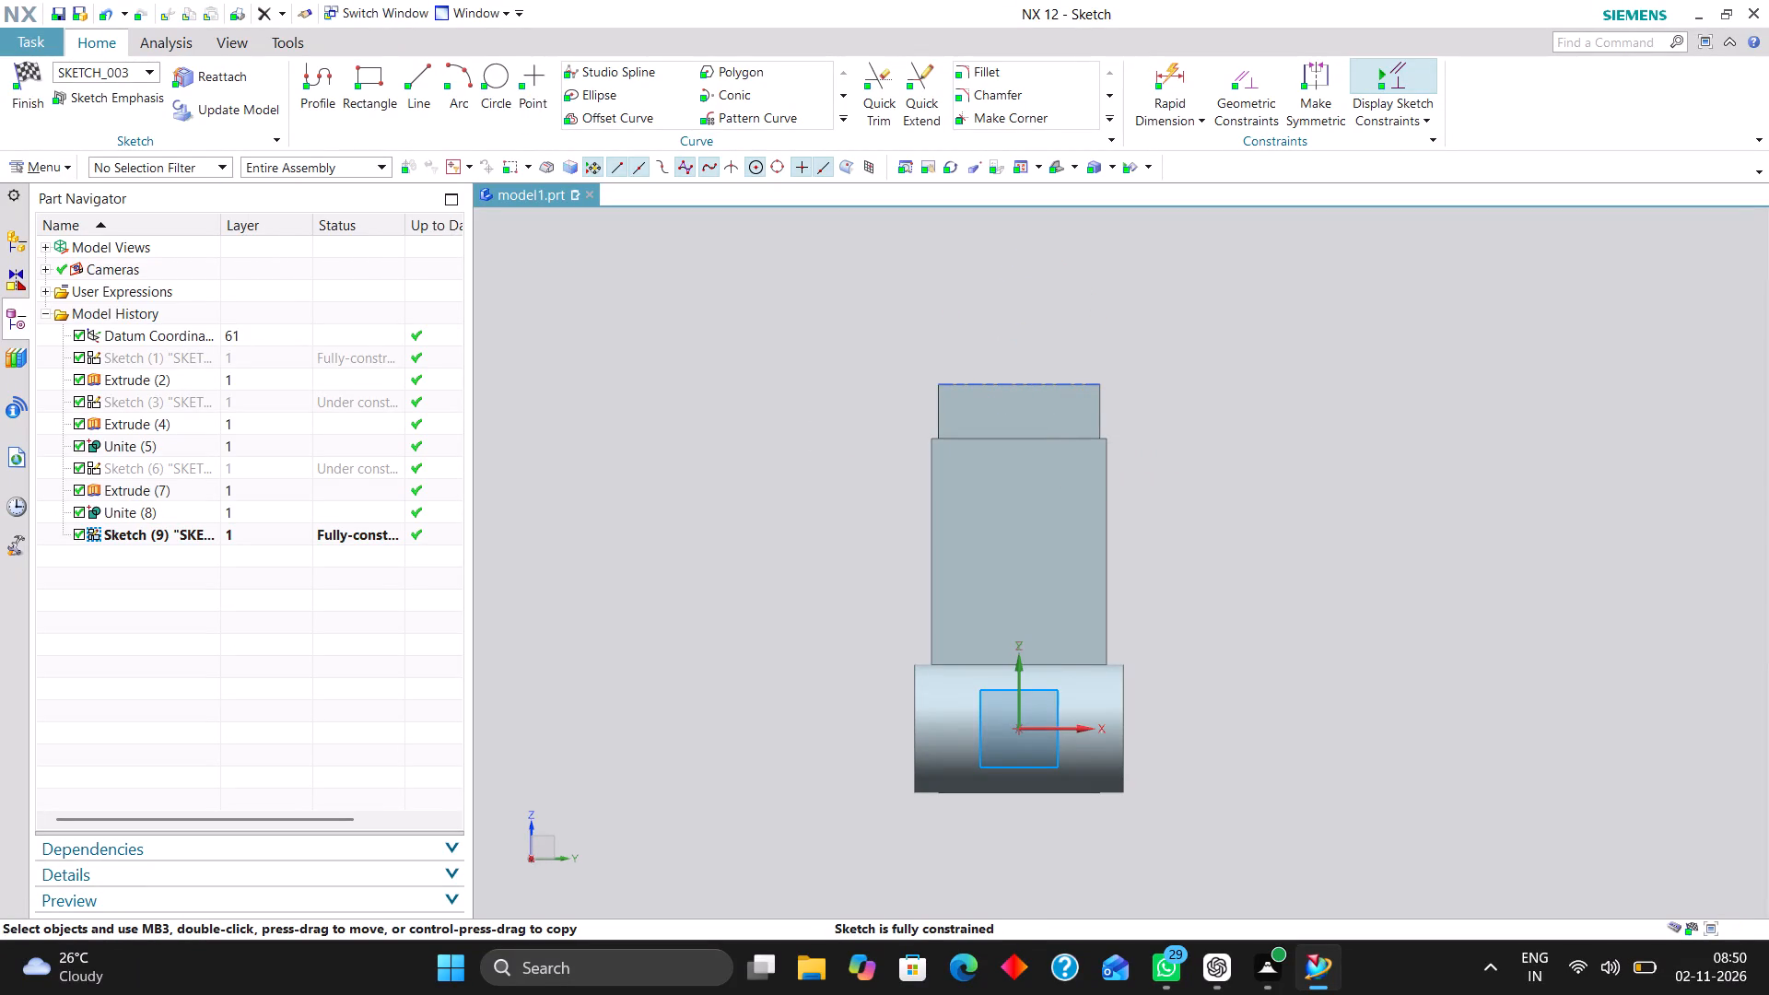
Sketch a circle about 38 mm in diameter above the upright's top edge, clear of the body.
click(496, 74)
scroll(978, 497, down, 1)
scroll(1024, 373, up, 3)
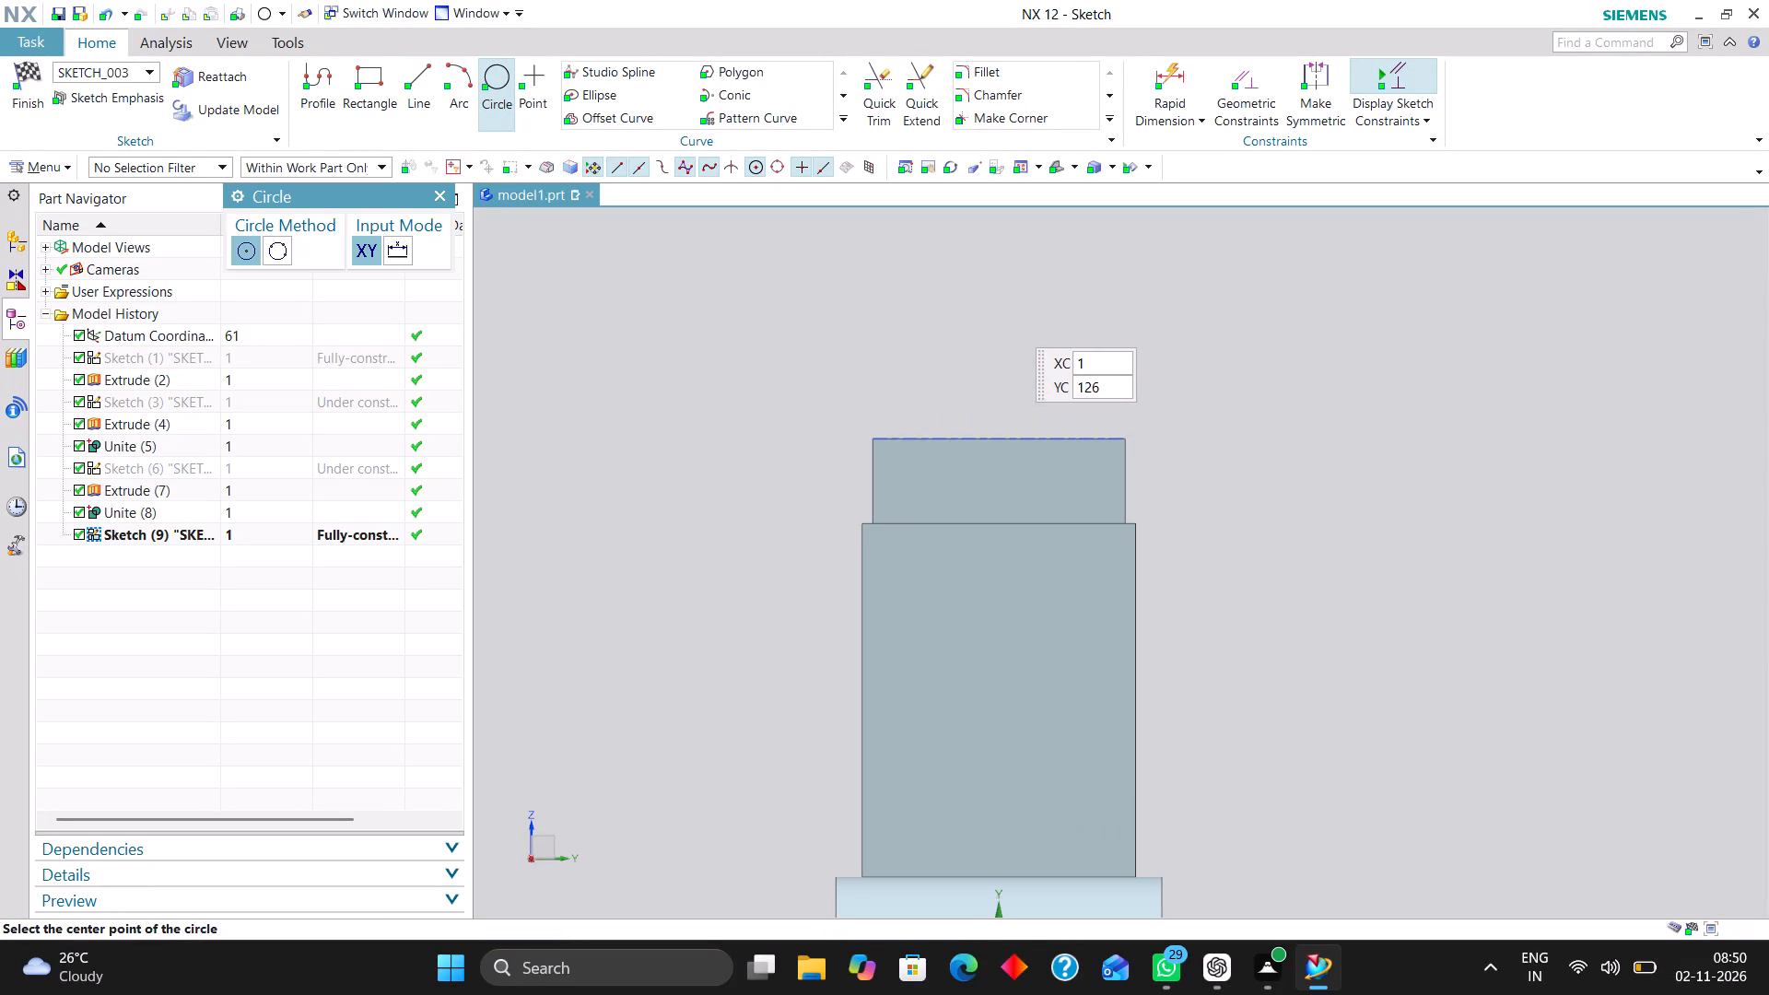
click(981, 297)
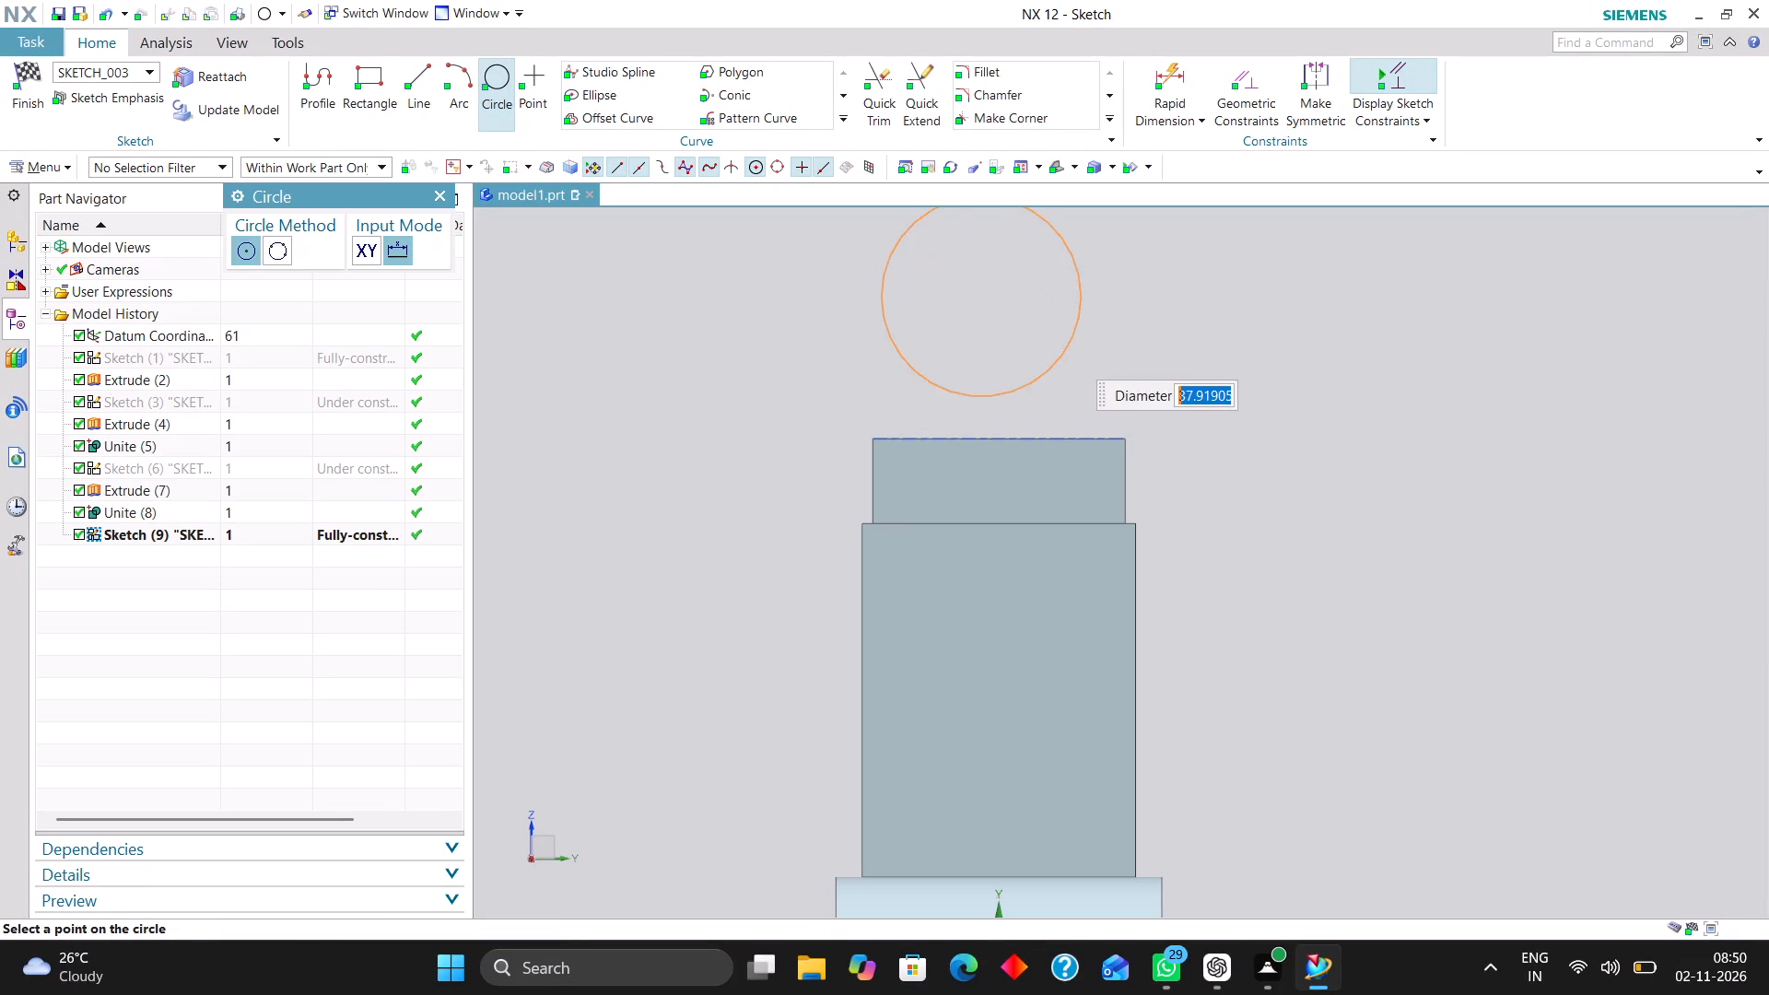
click(1066, 349)
click(435, 196)
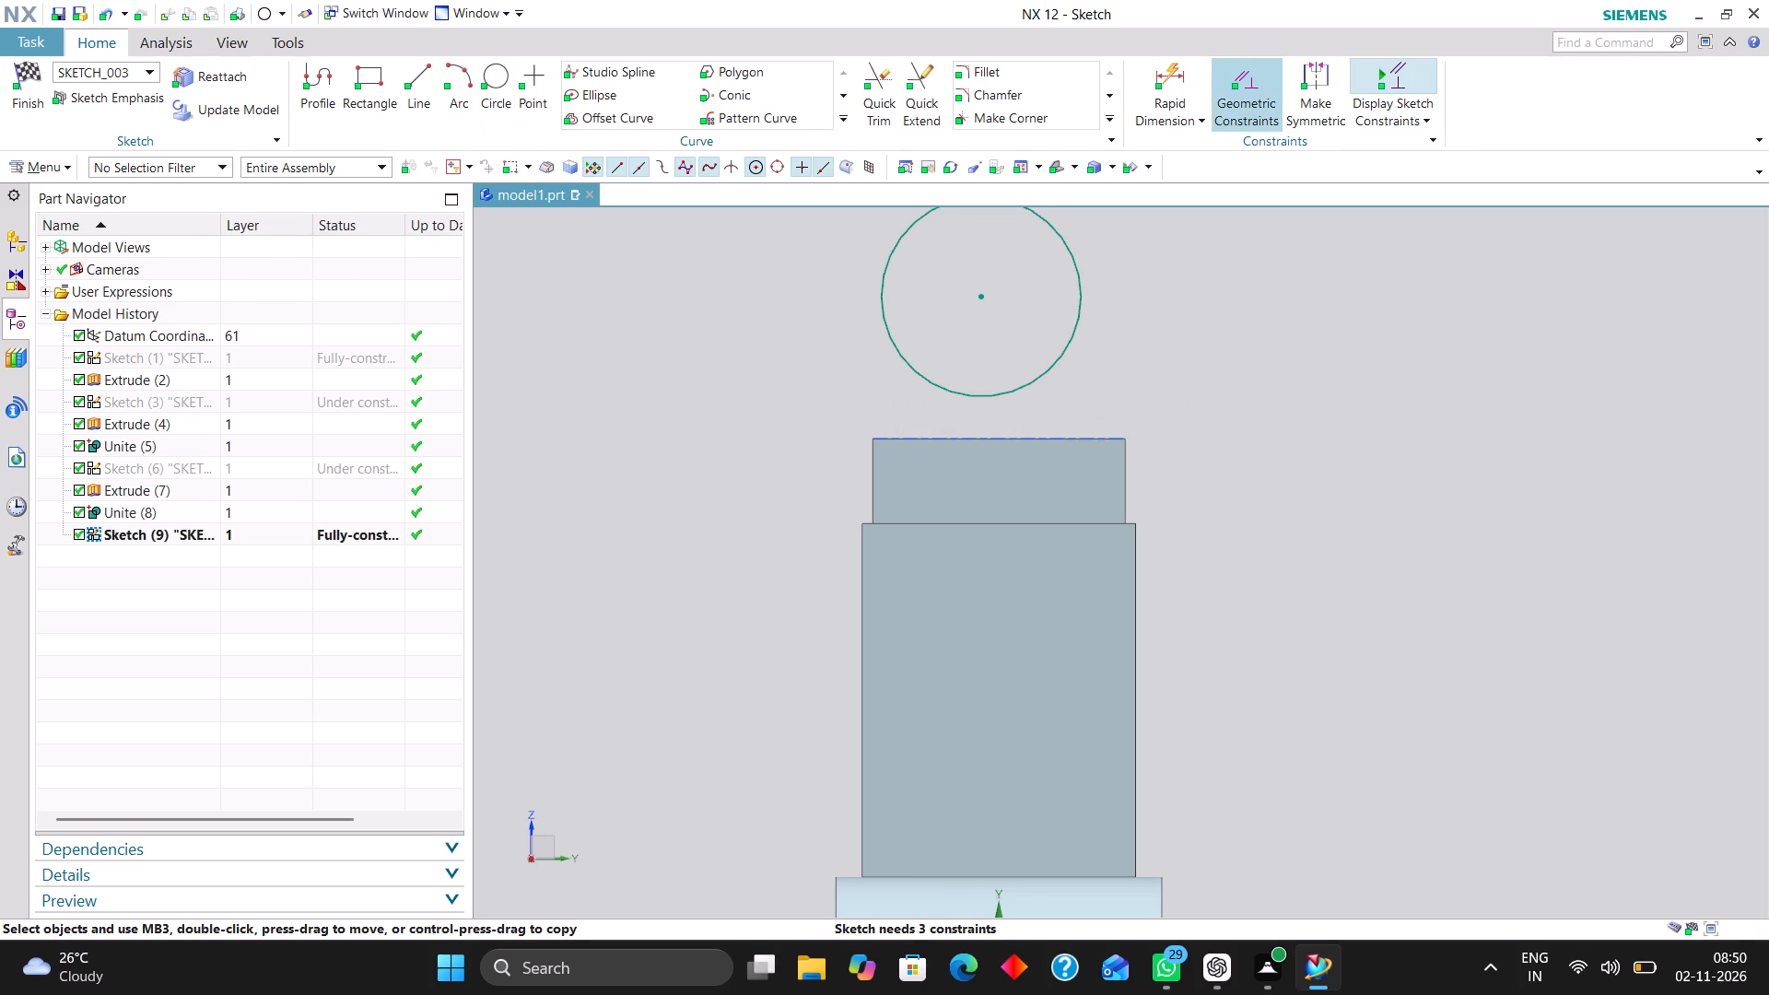
Constrain the circle's center point to lie on the vertical sketch axis.
click(1245, 82)
scroll(669, 405, down, 2)
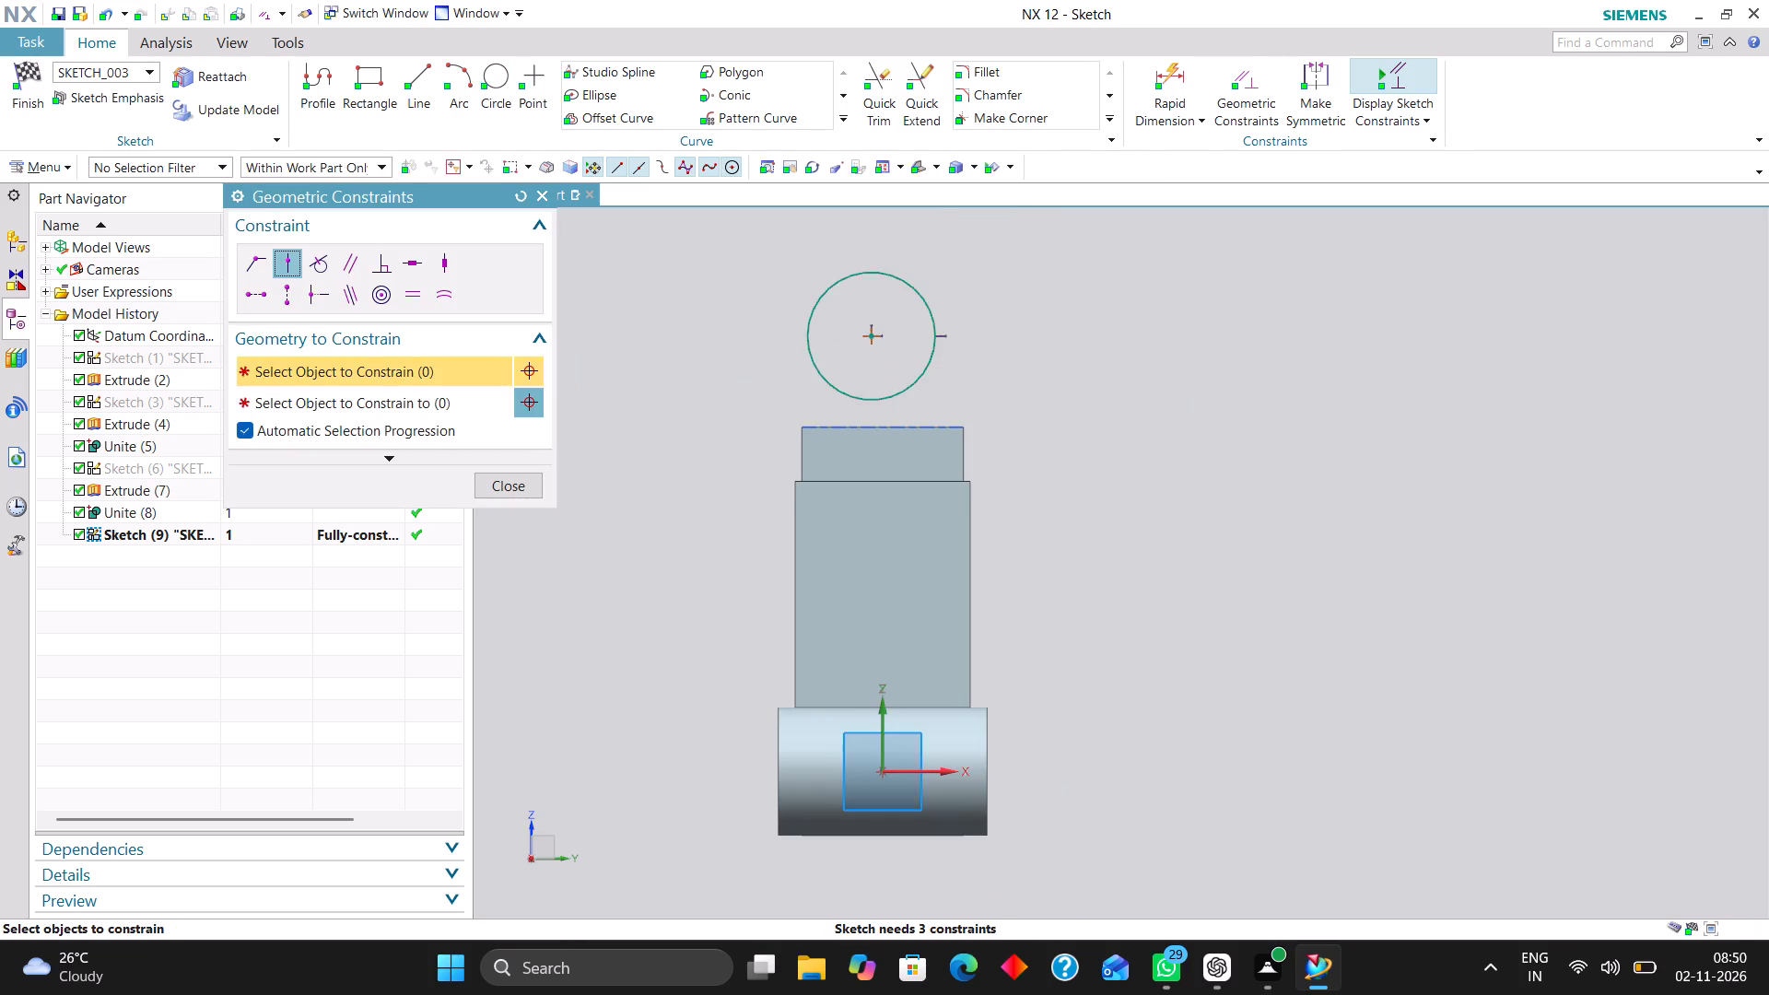
click(868, 338)
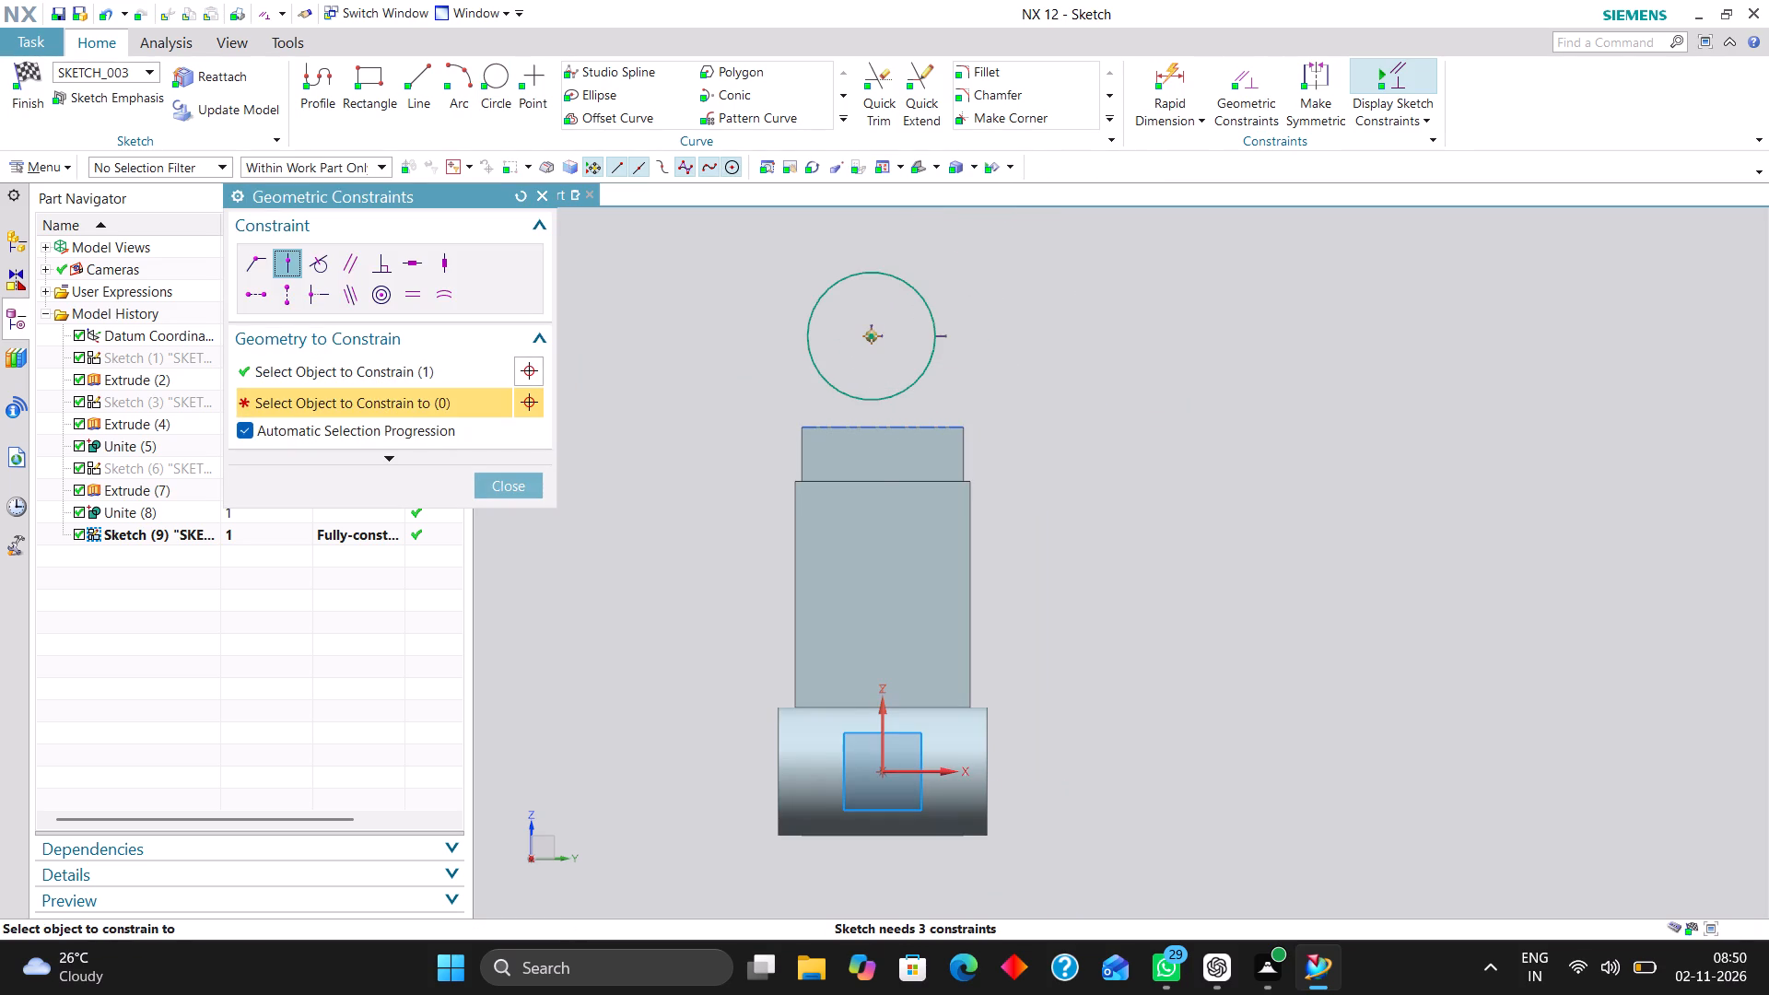
click(884, 732)
Dimension the circle's center 100 mm above the horizontal sketch axis.
click(1167, 72)
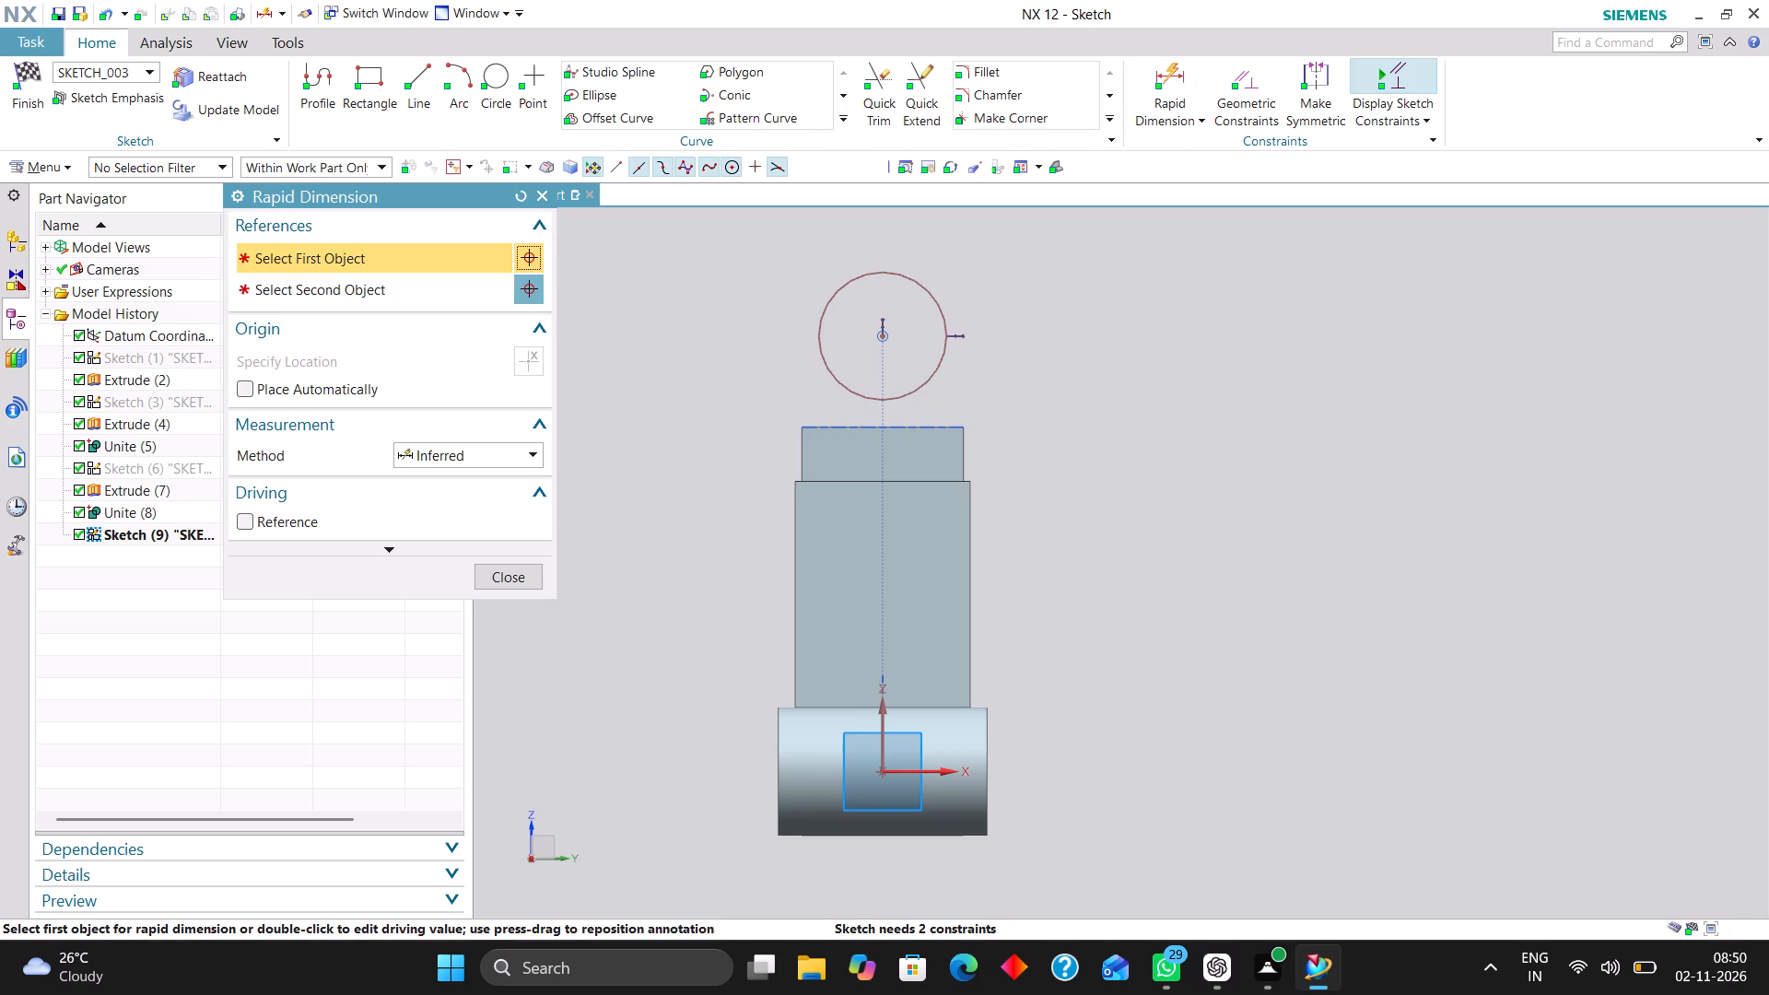
click(945, 772)
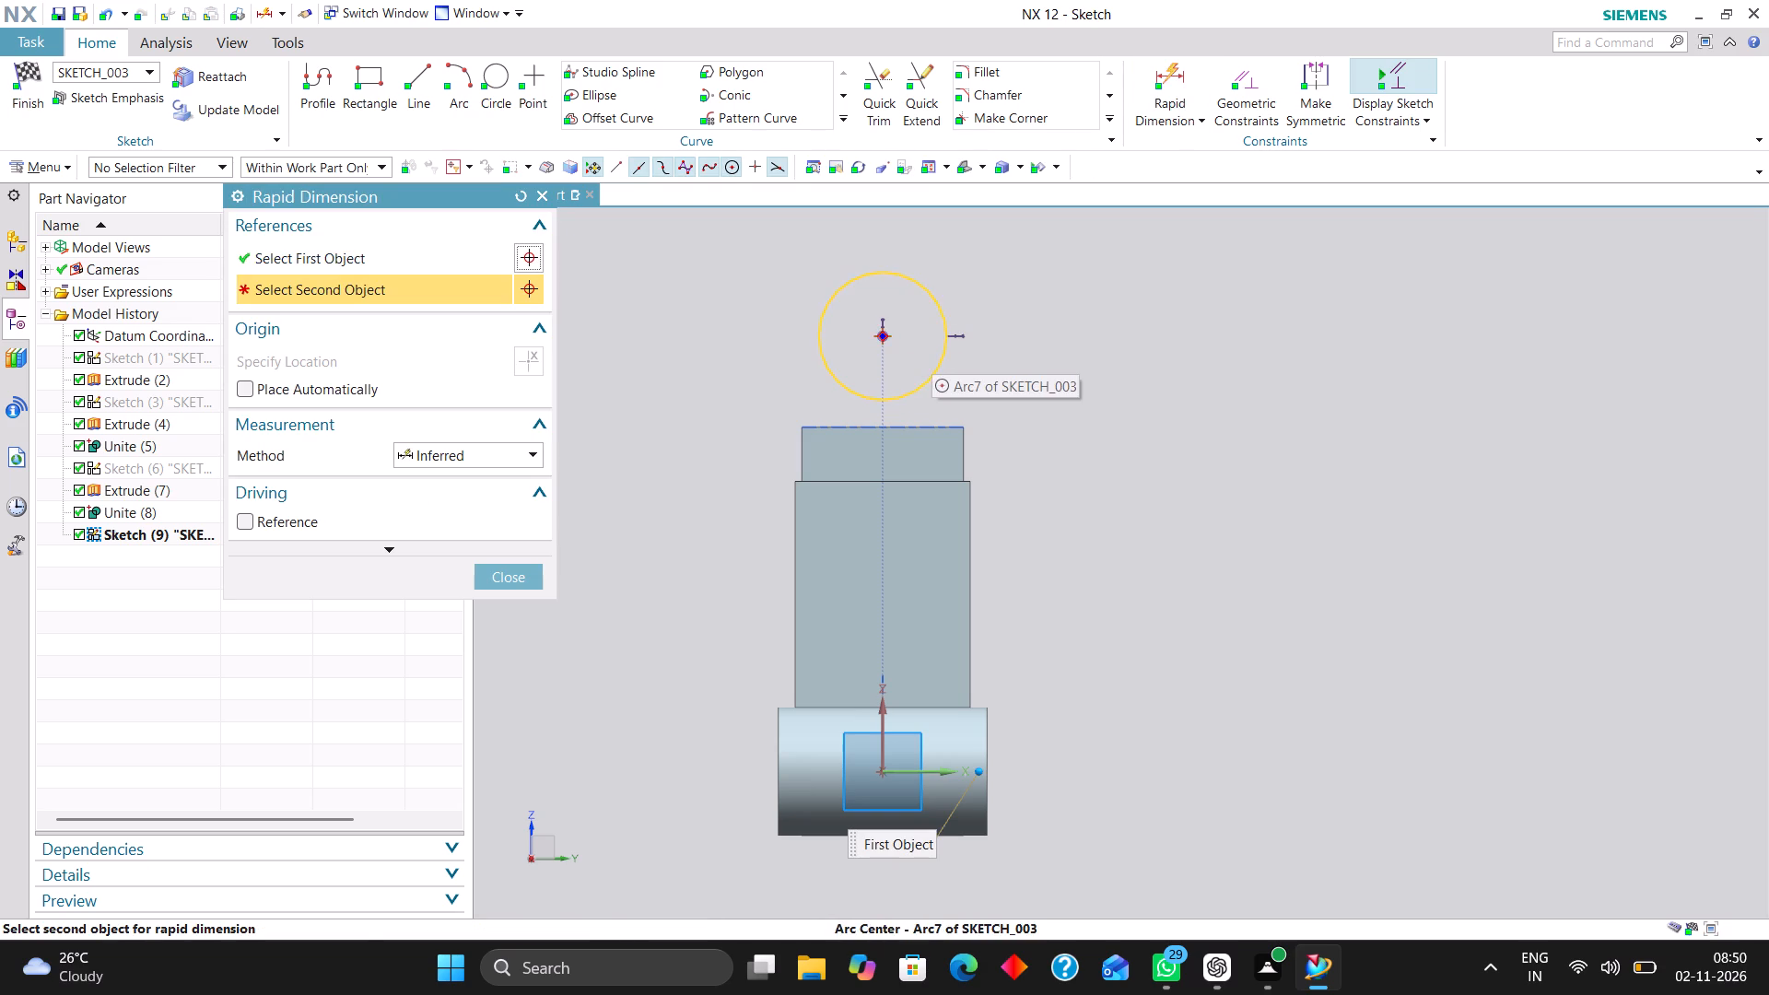
click(884, 337)
click(1166, 533)
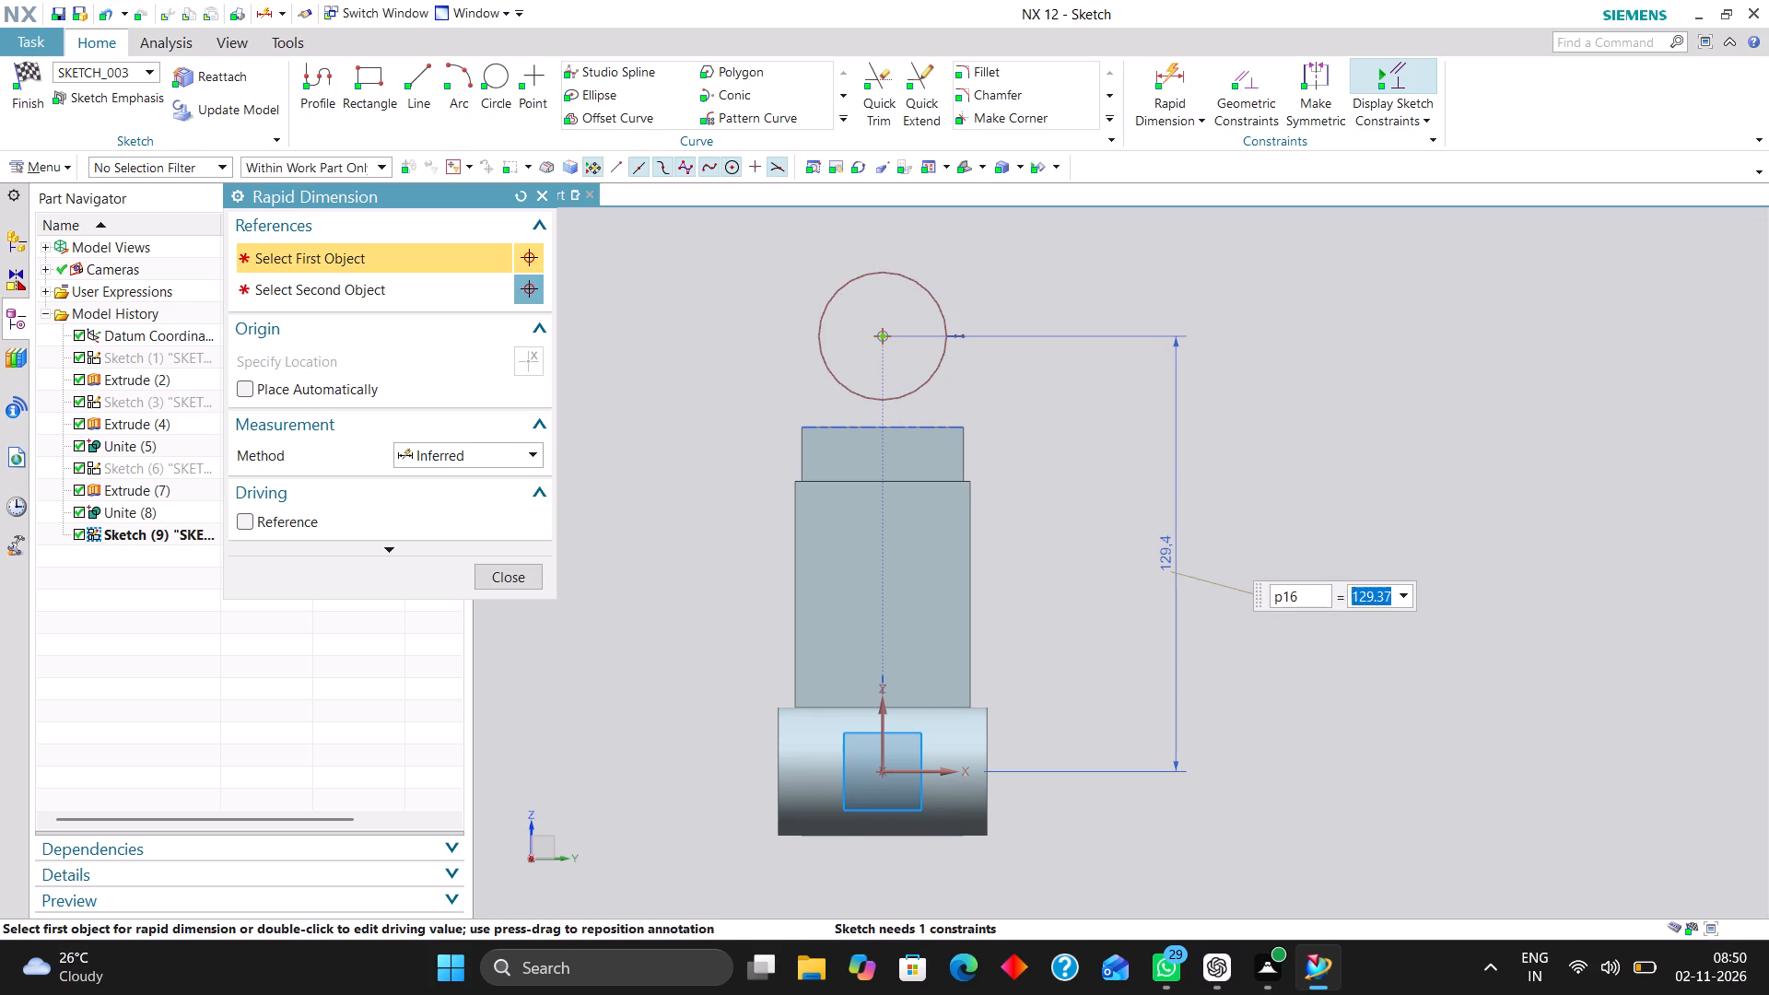
text(100)
key(Return)
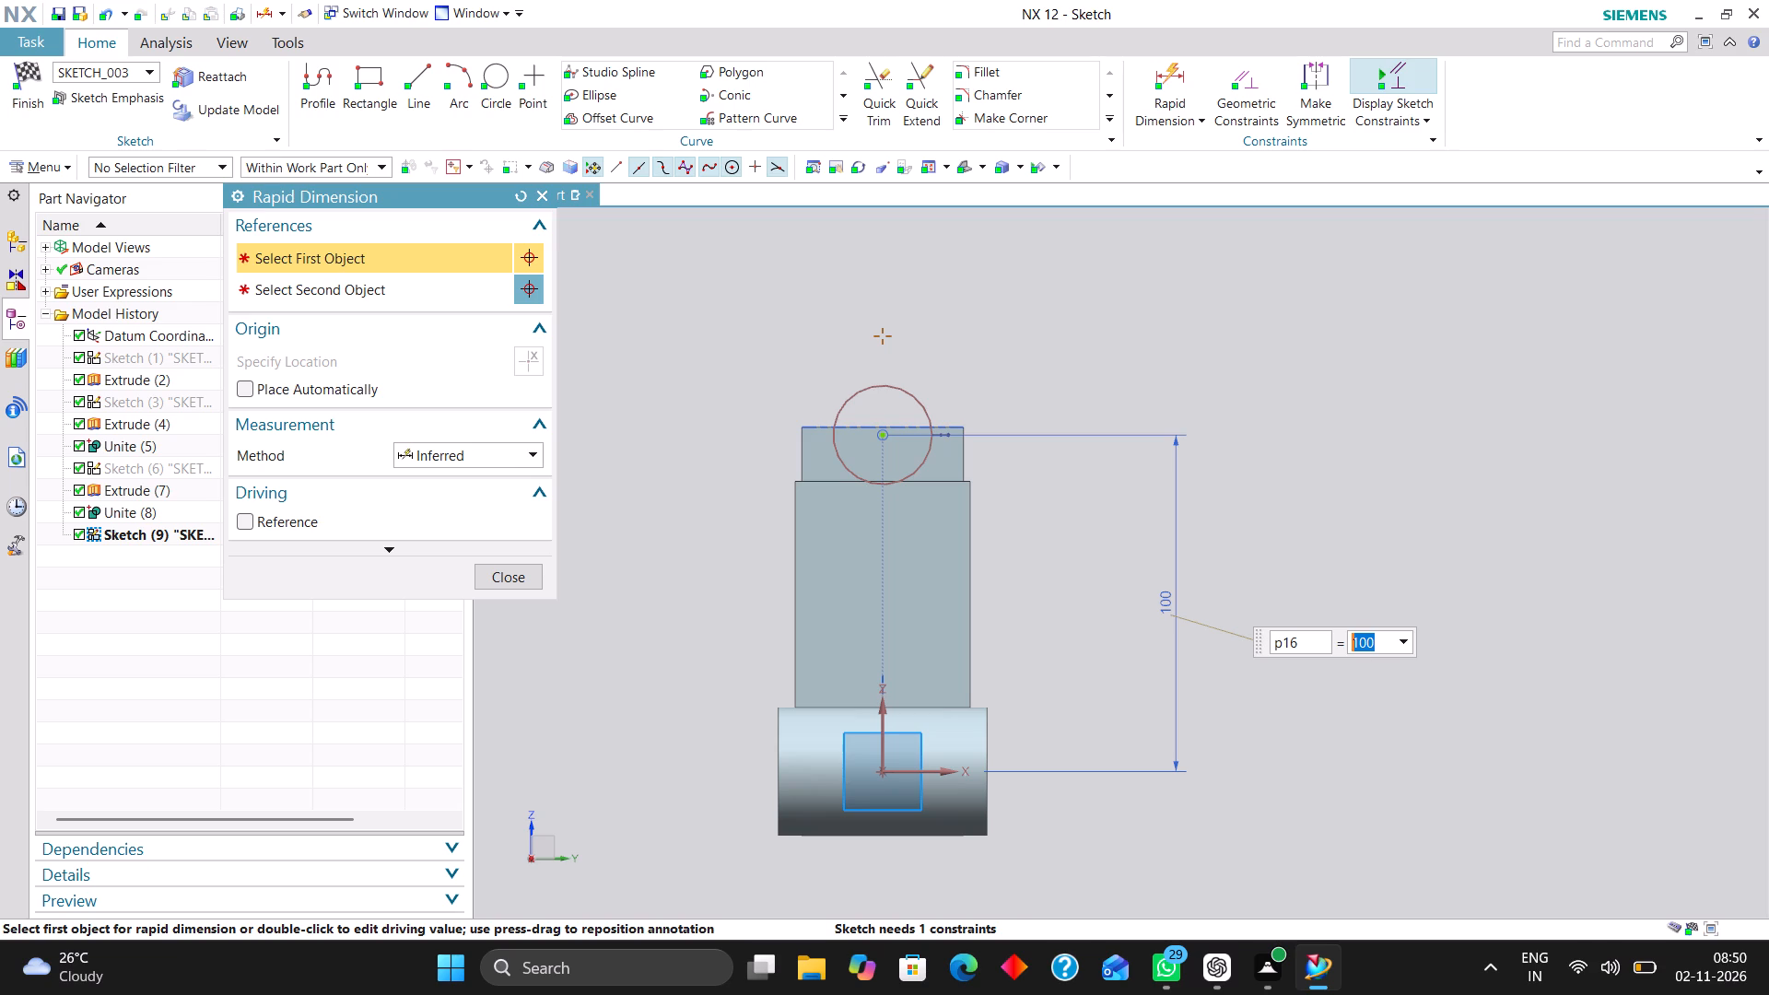
Add a 50 mm diametral dimension to the circle and finish the sketch.
click(489, 463)
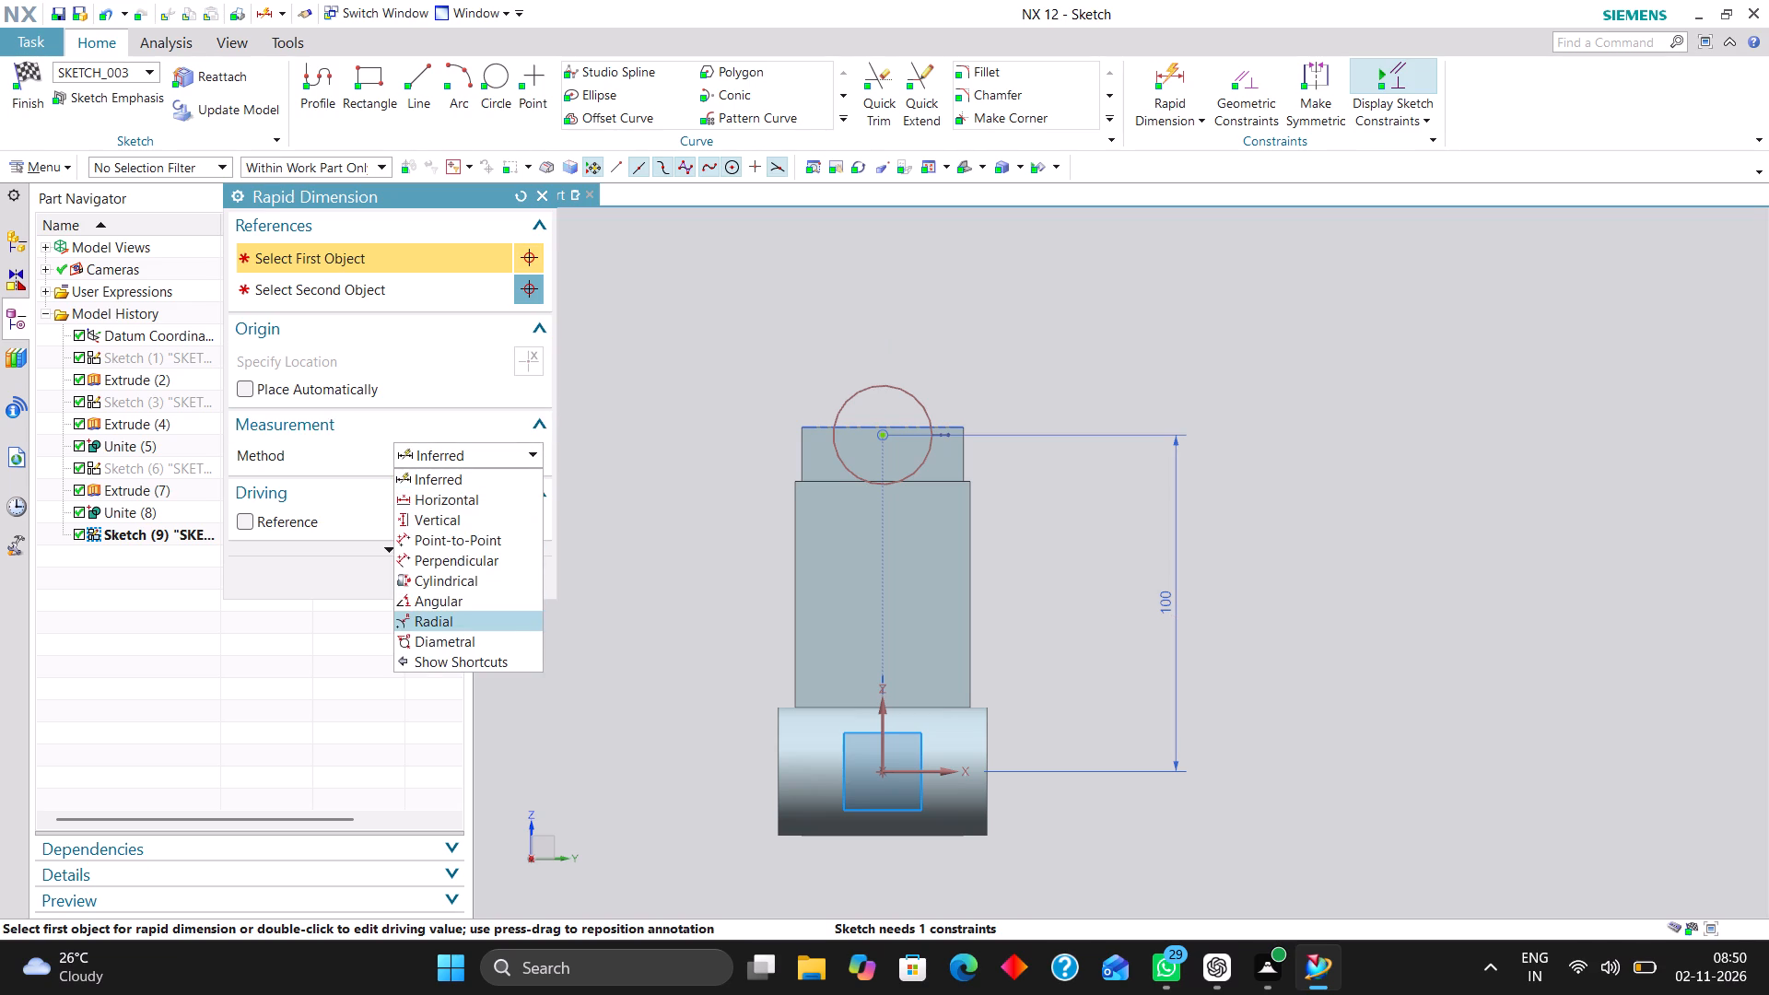
click(485, 636)
click(923, 407)
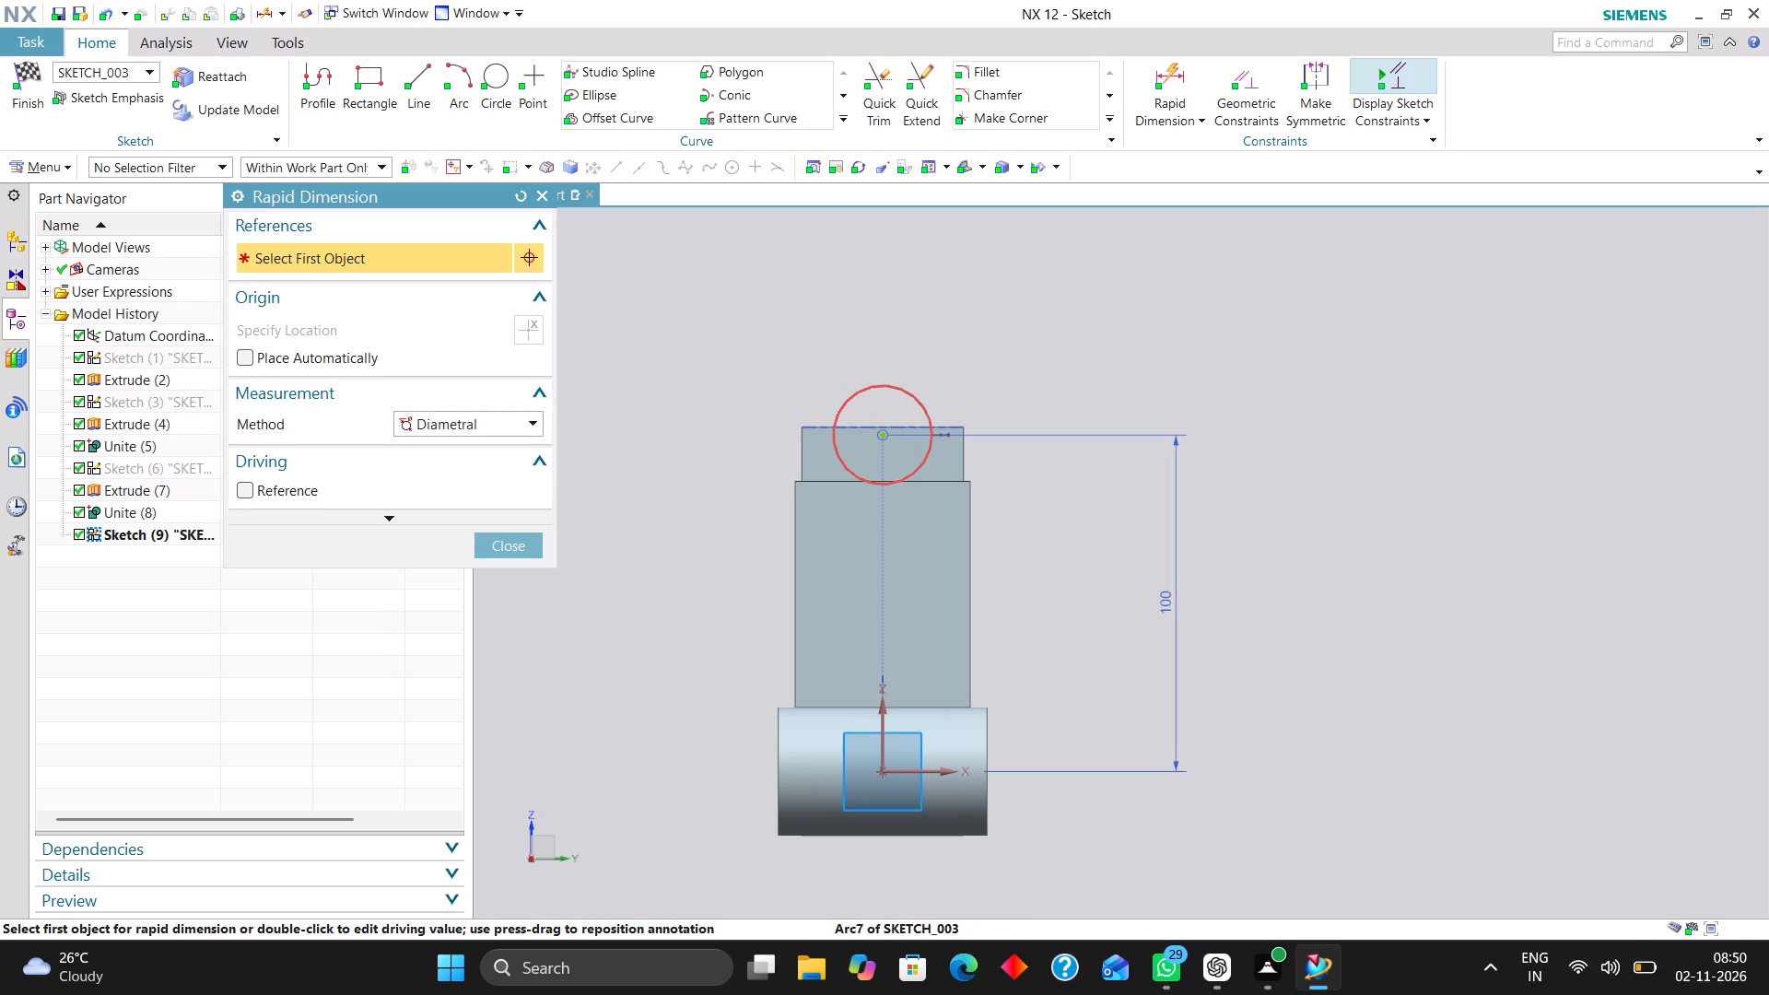
click(953, 337)
text(50)
key(Return)
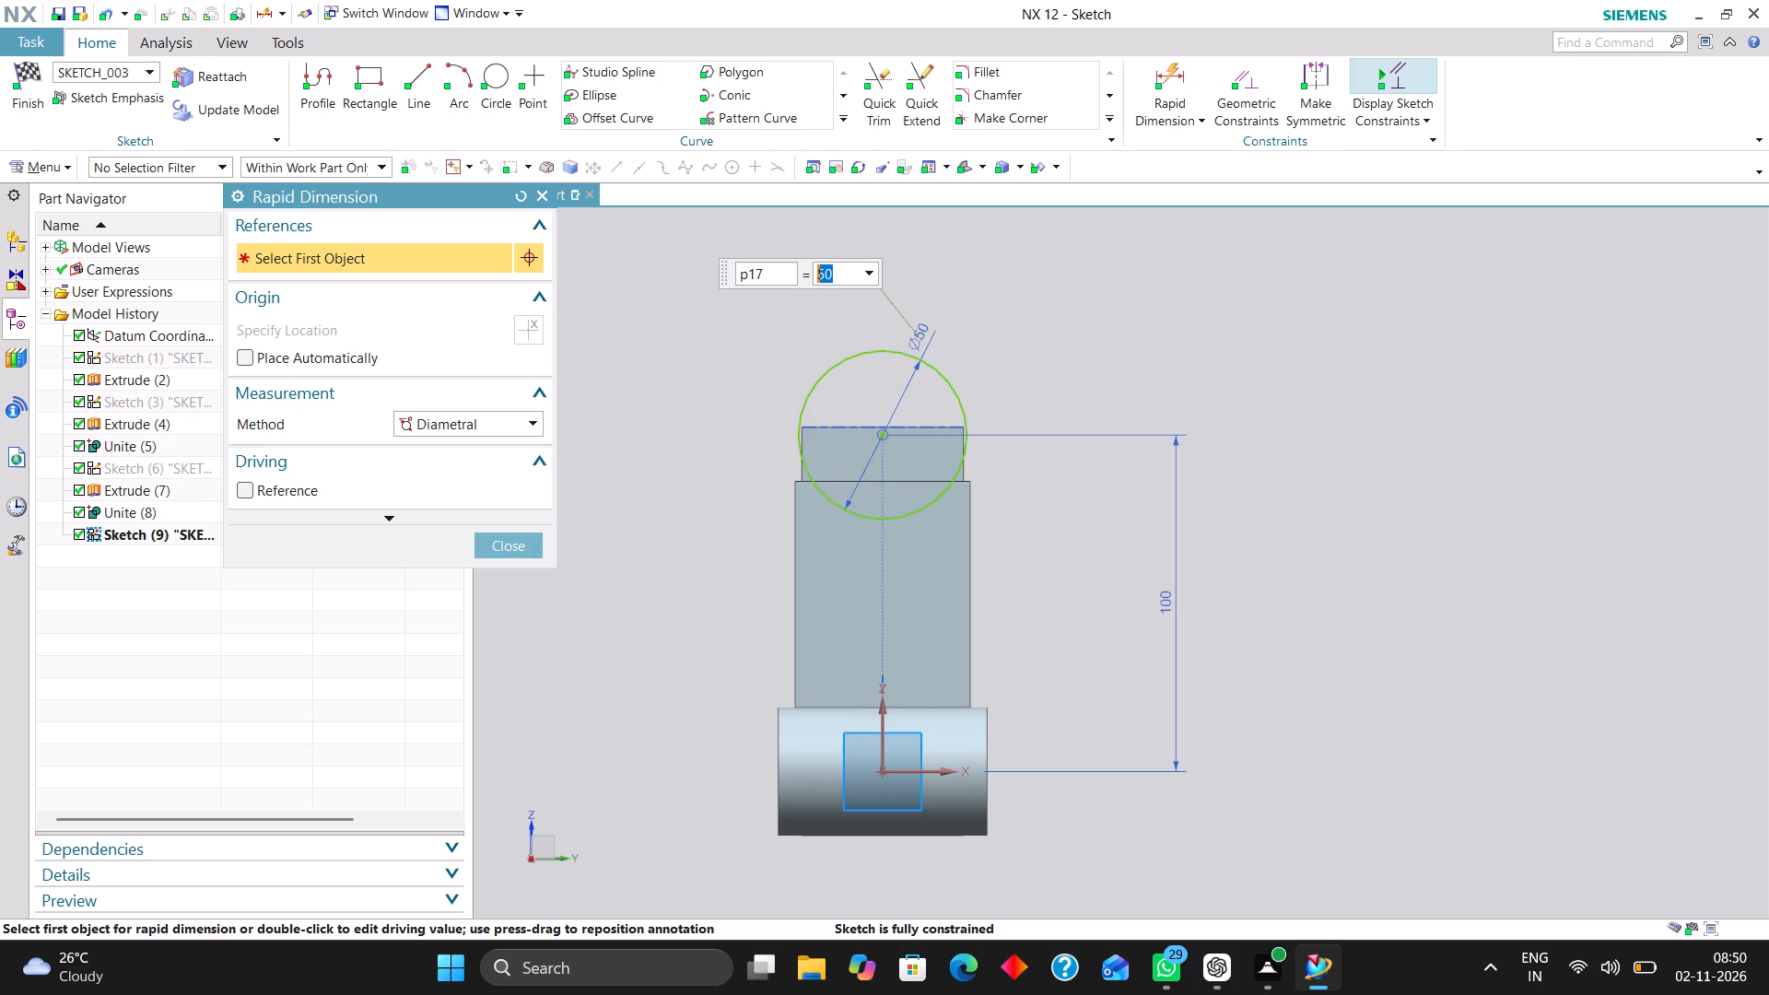
click(503, 544)
click(37, 68)
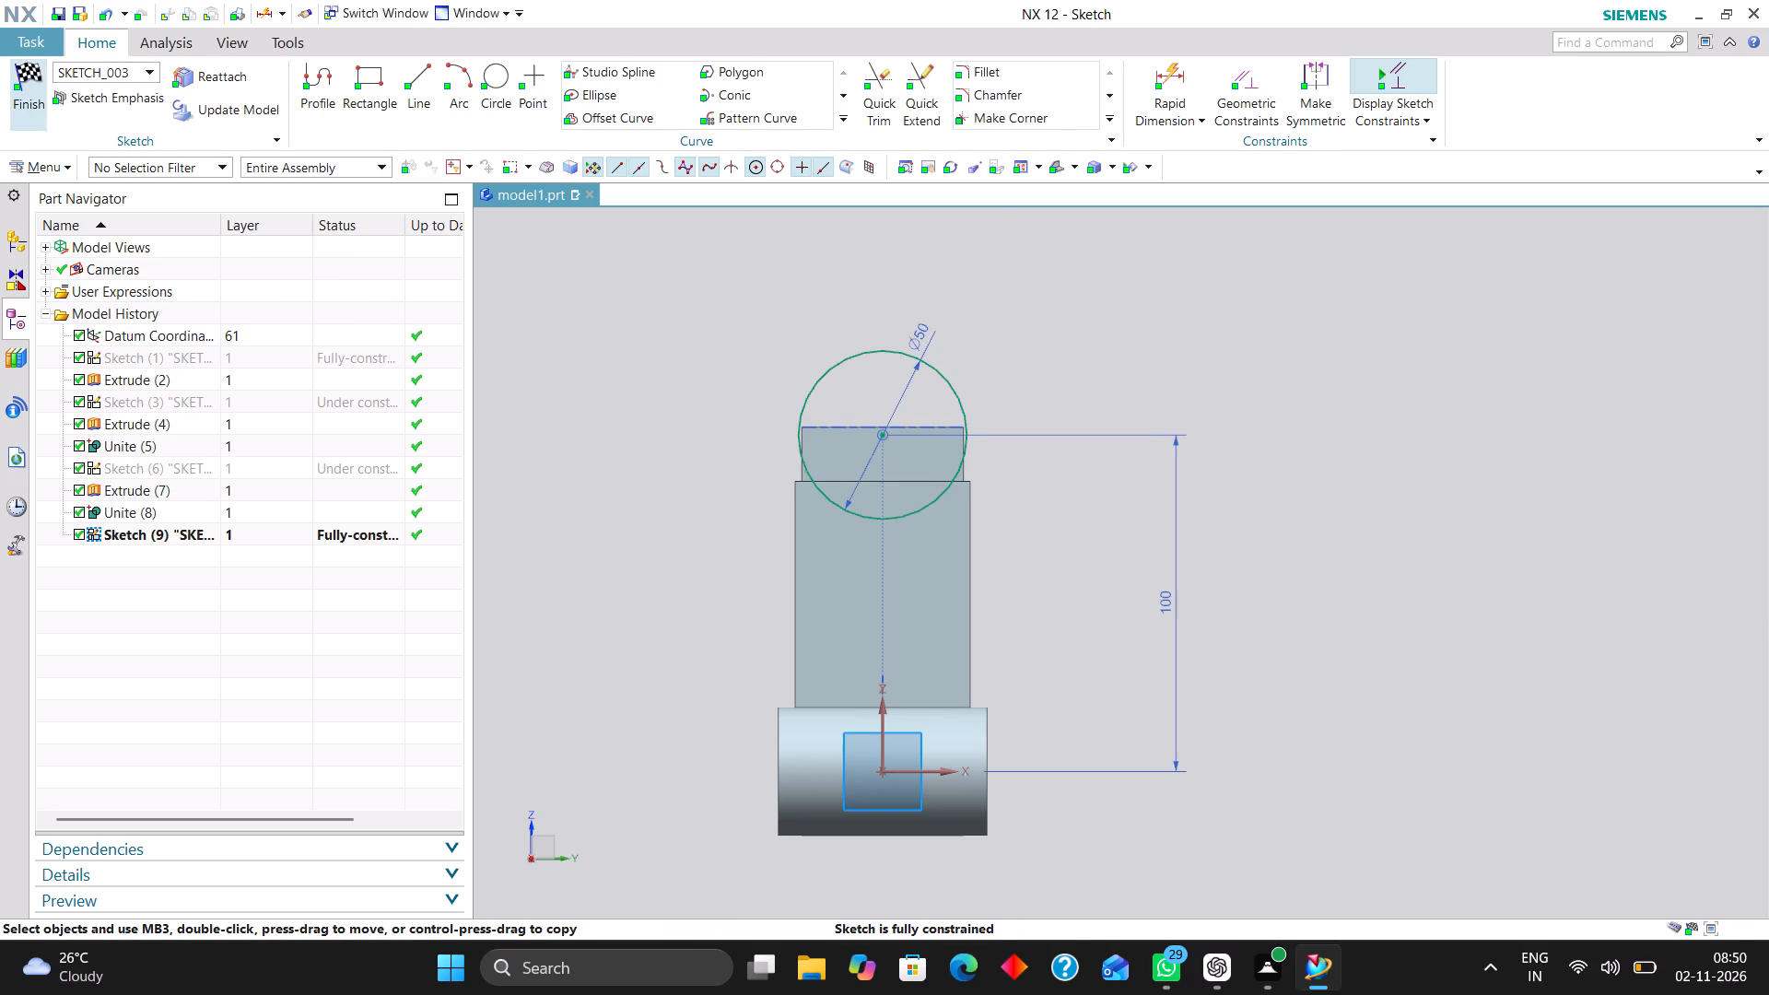
Extrude the 50 mm circle toward the upright from 56 mm to 120 mm, with Boolean set to None.
click(265, 65)
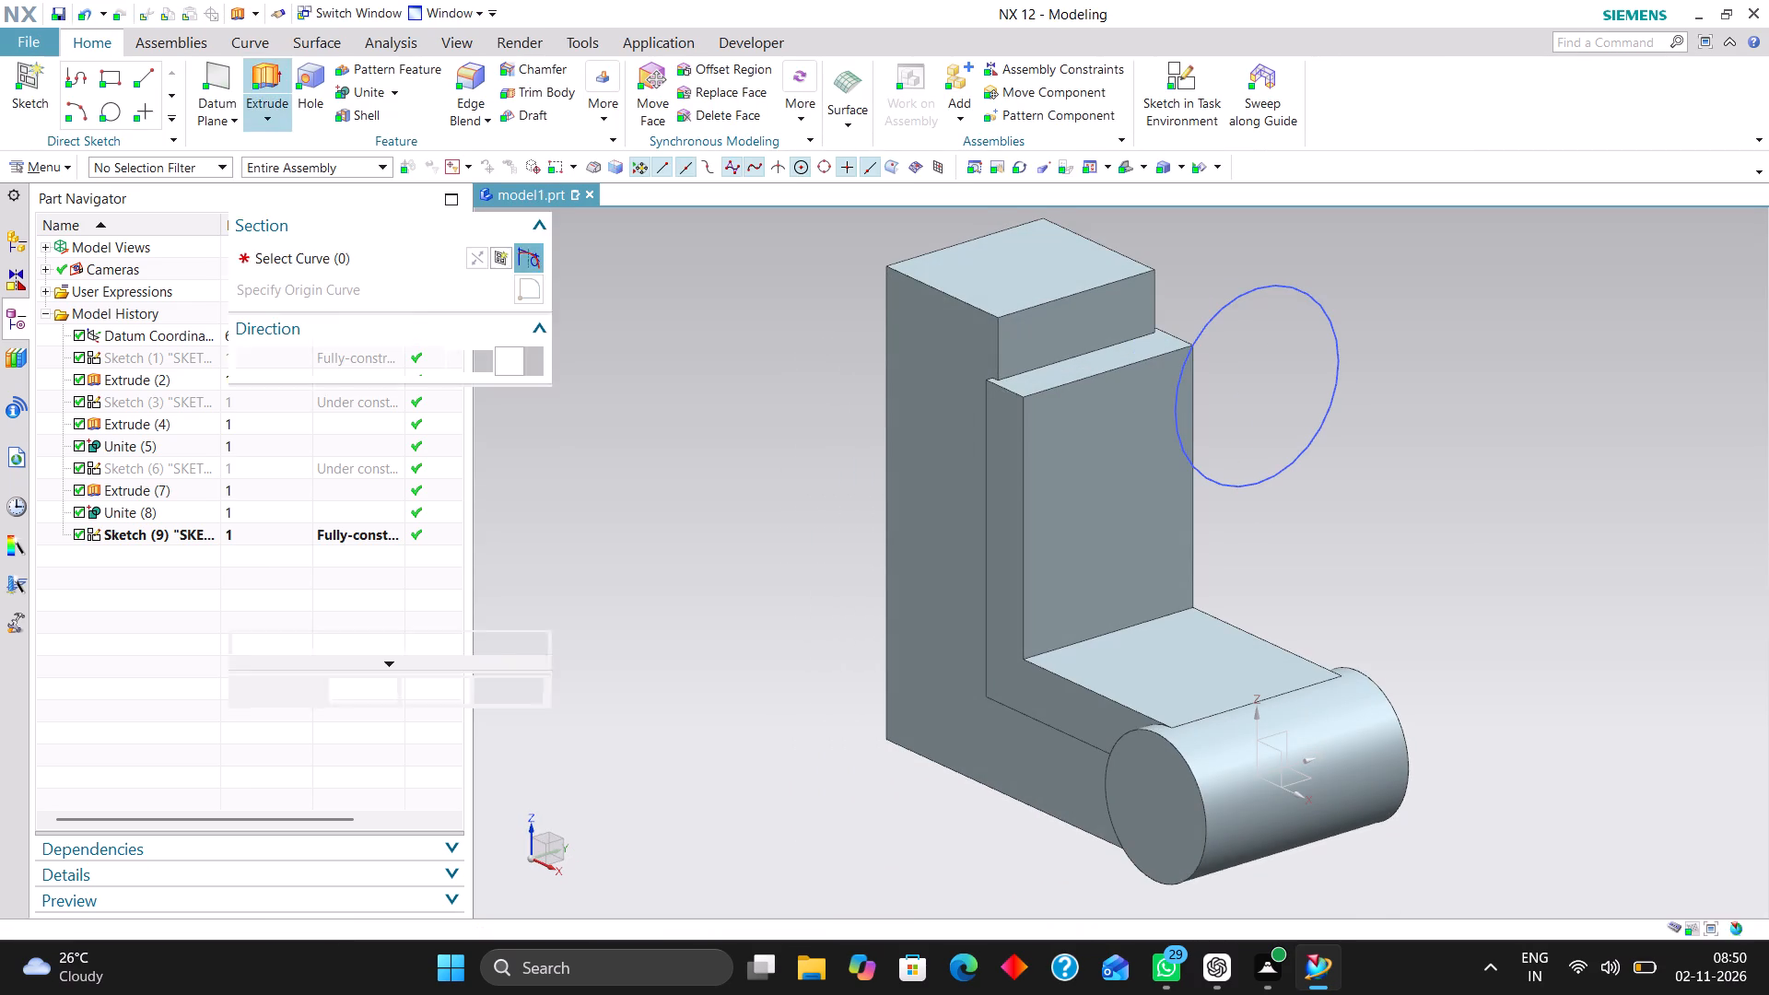
scroll(771, 476, down, 2)
scroll(799, 371, up, 1)
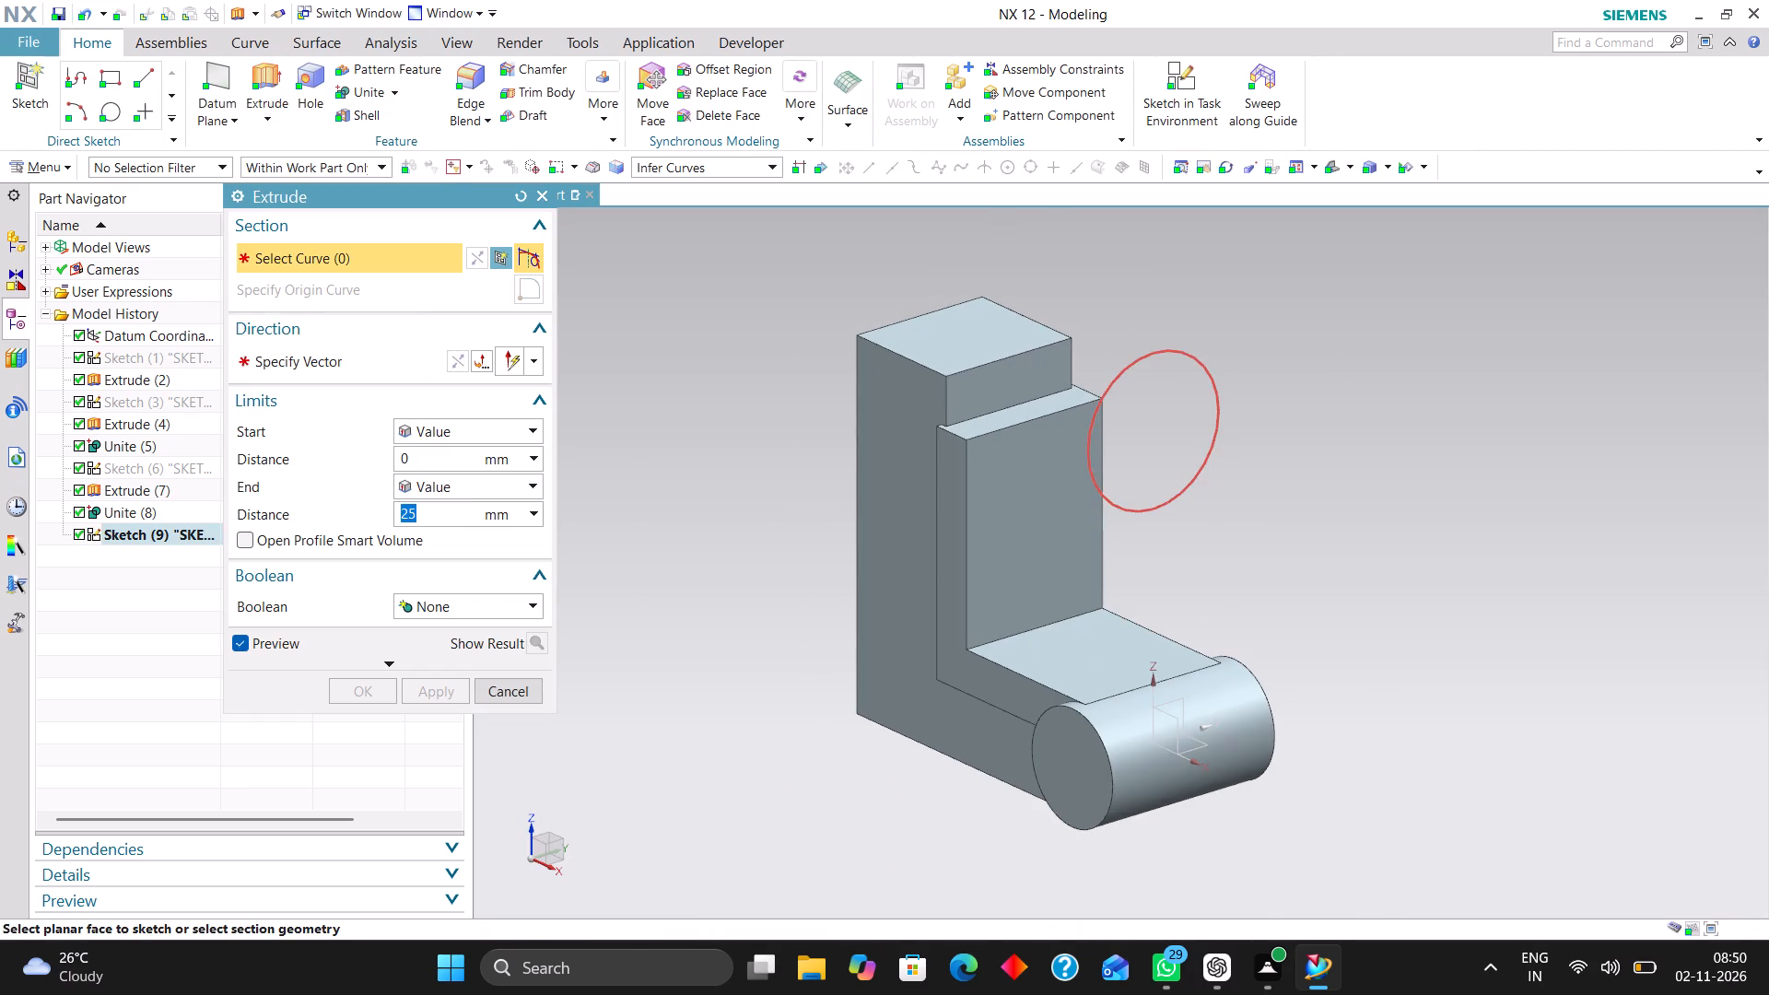
click(1135, 358)
click(461, 361)
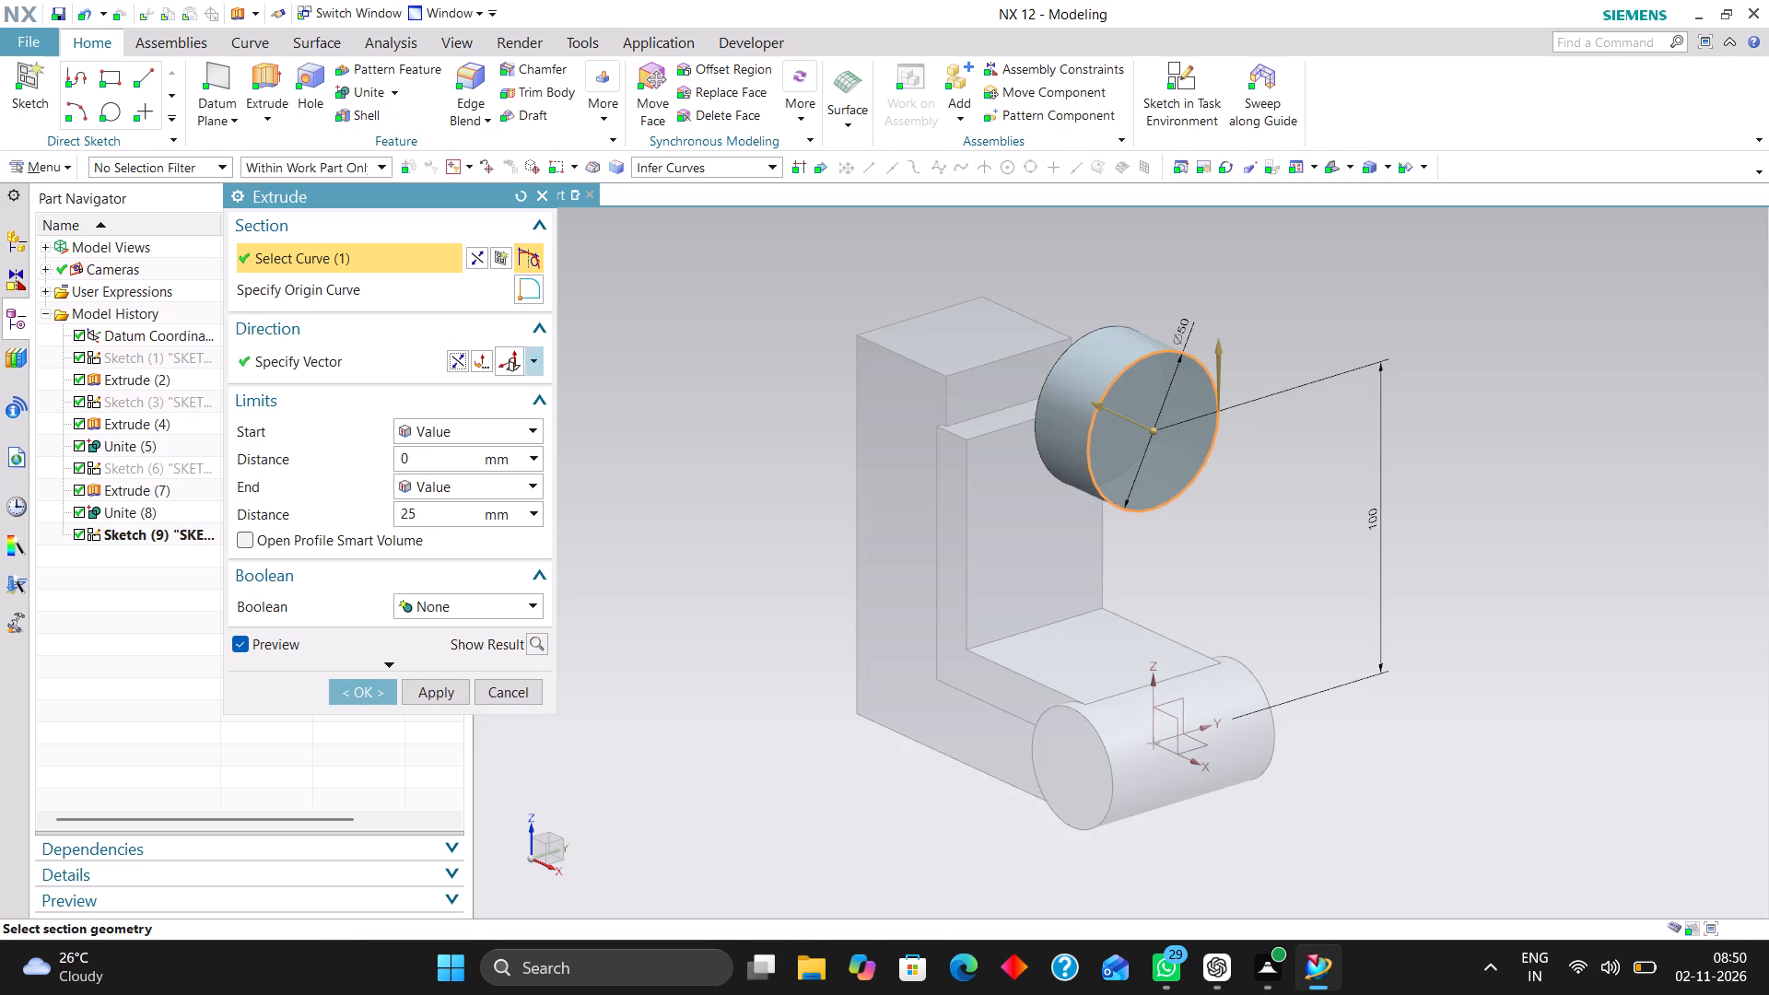
middle_drag(1406, 467, 1490, 426)
right_drag(1544, 445, 1290, 446)
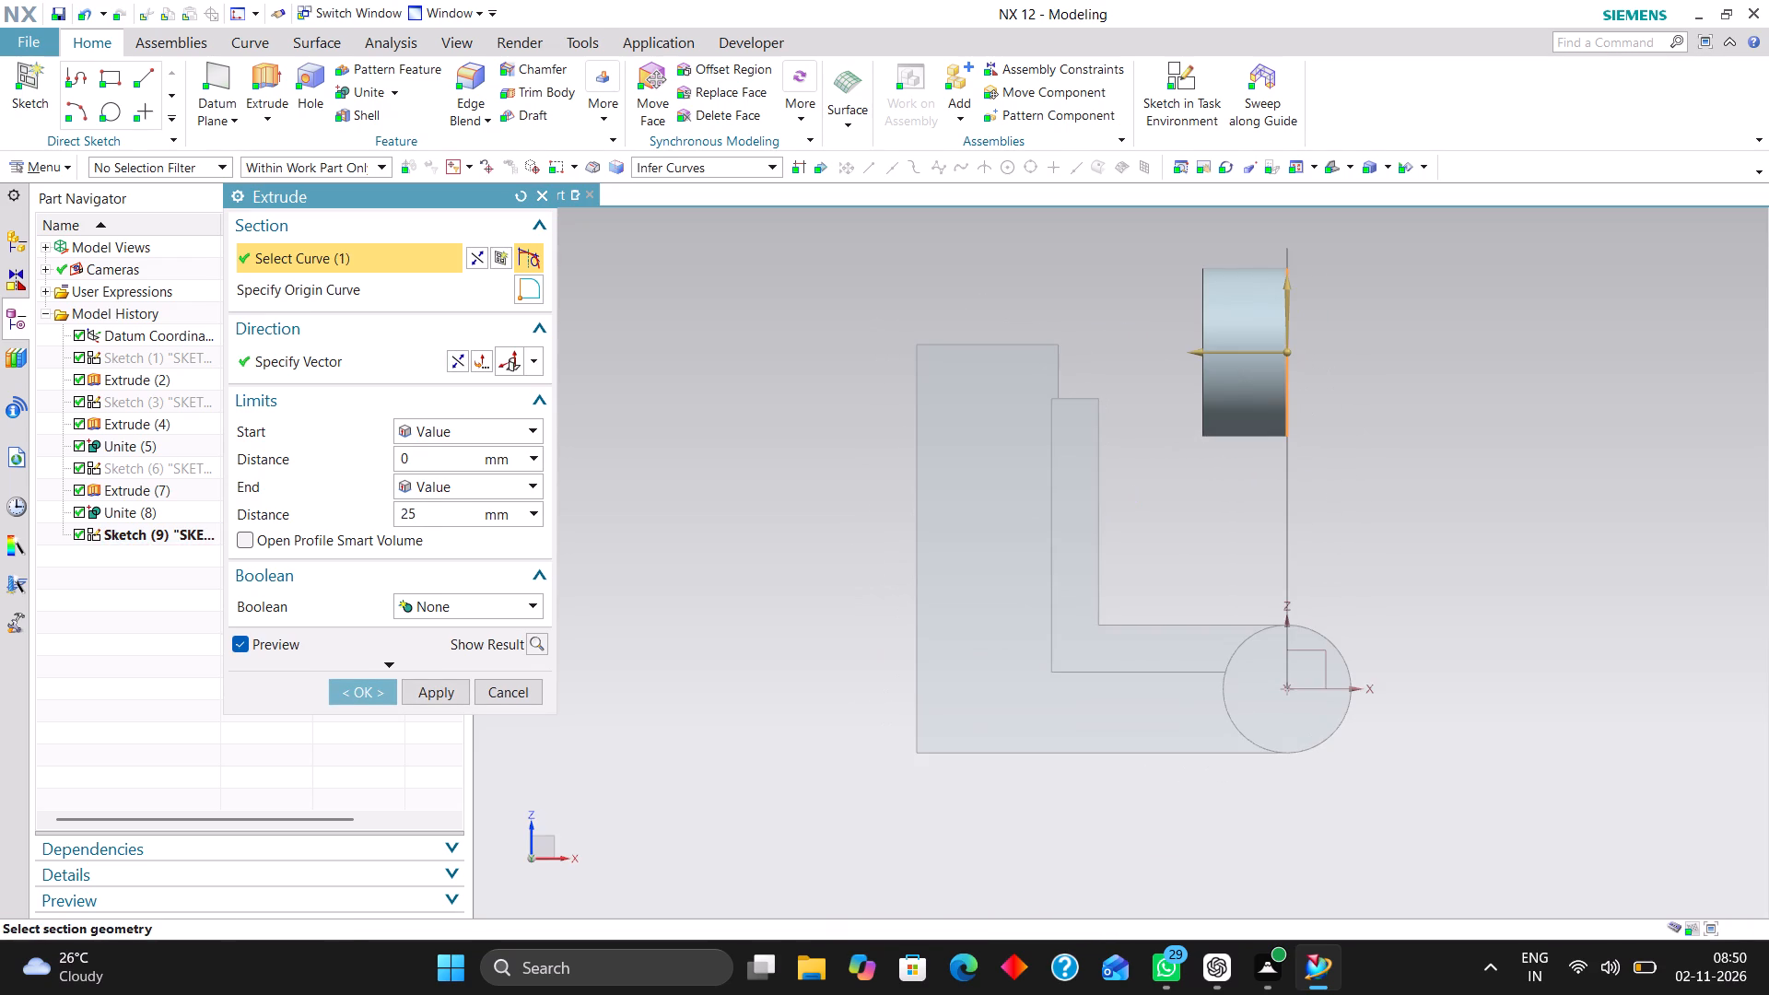
scroll(1345, 507, down, 1)
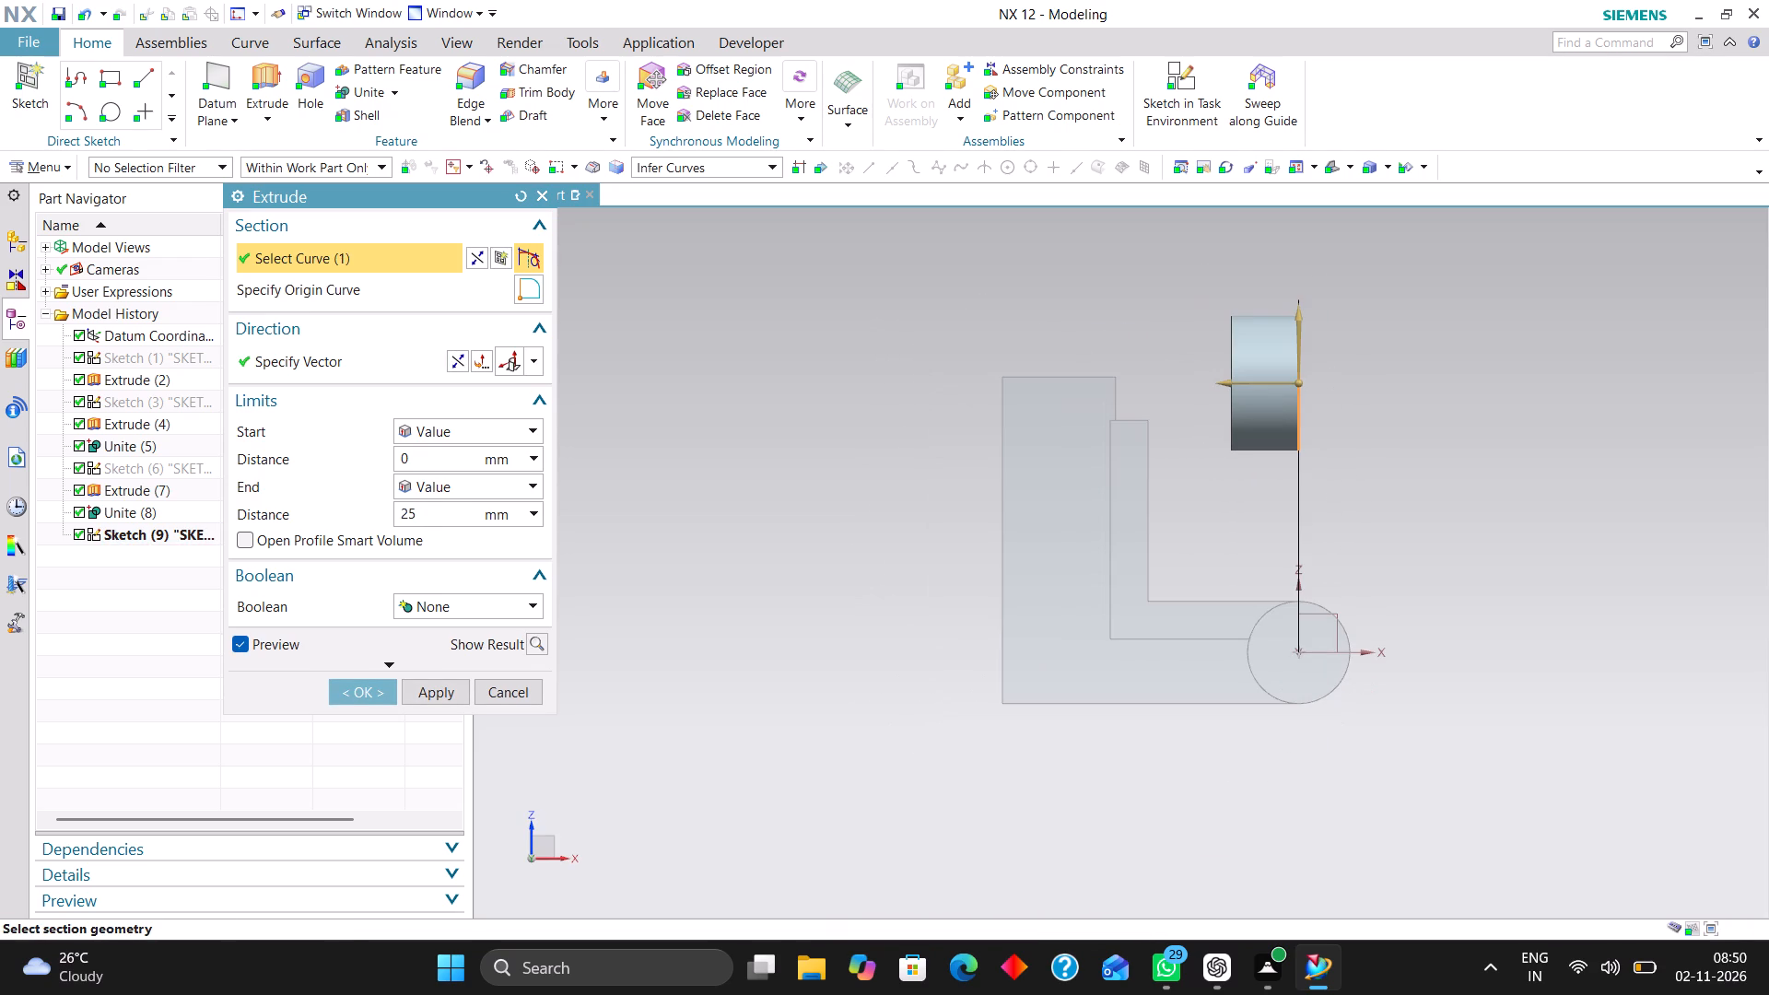
drag(1223, 386, 1096, 387)
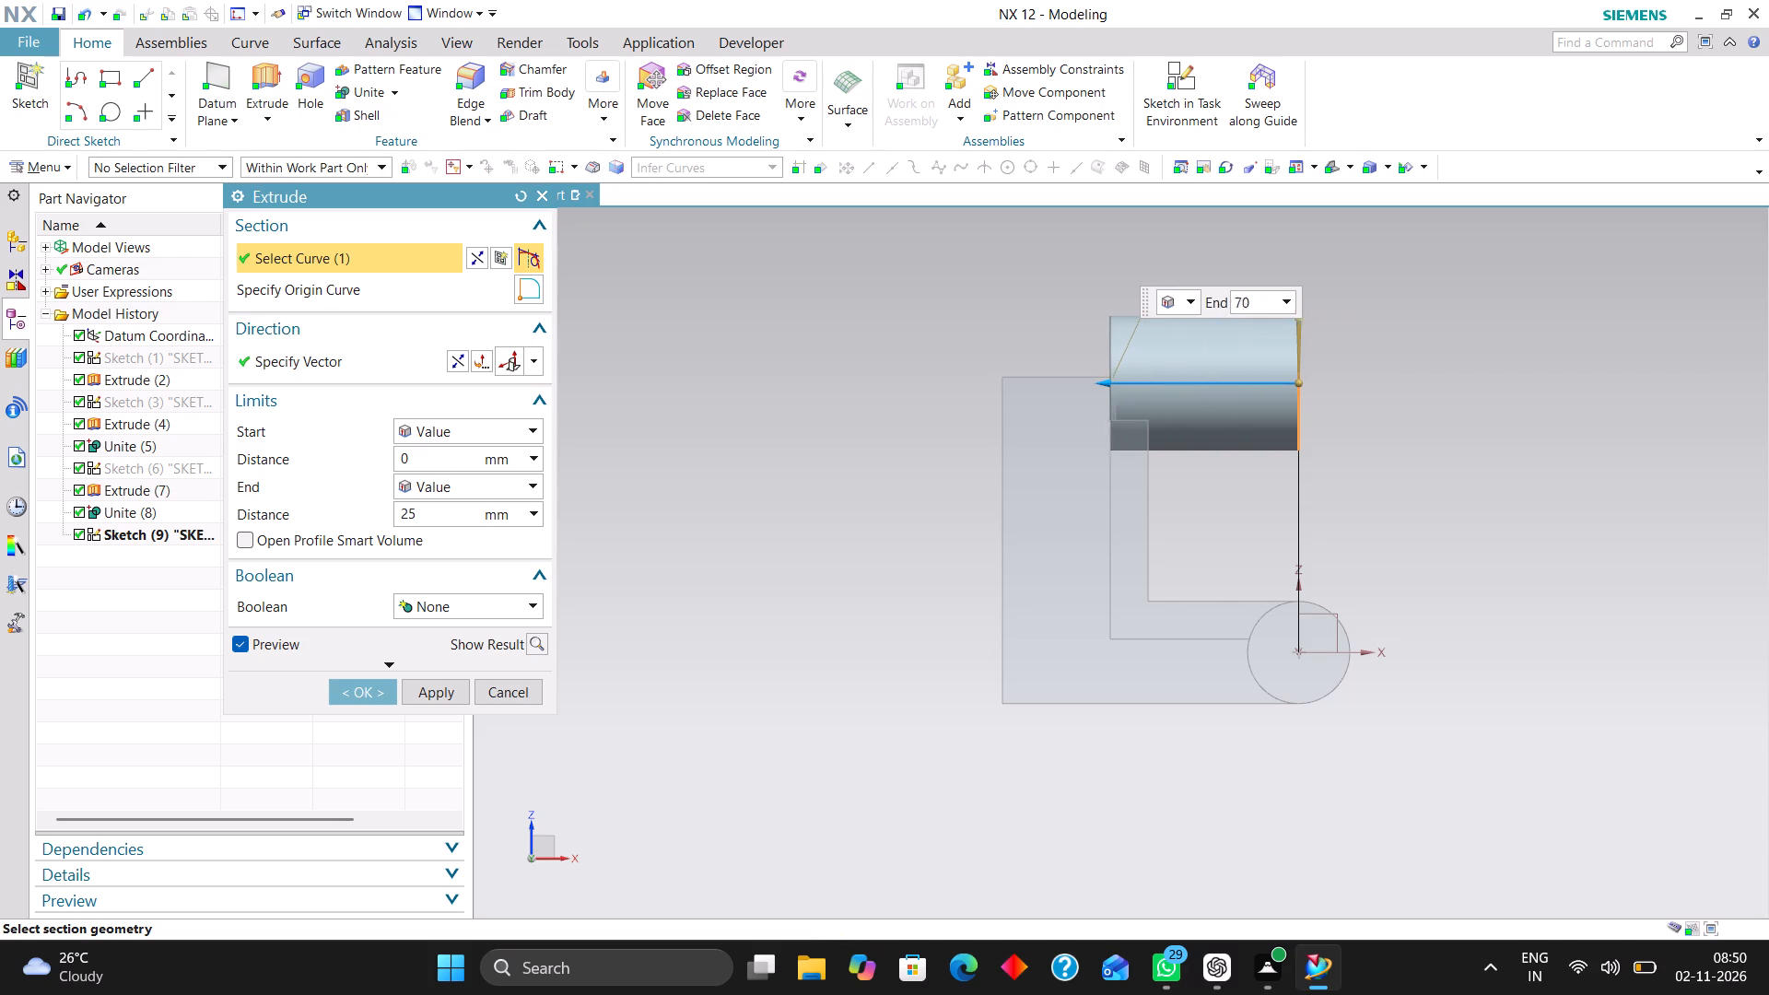
drag(1096, 387, 1106, 394)
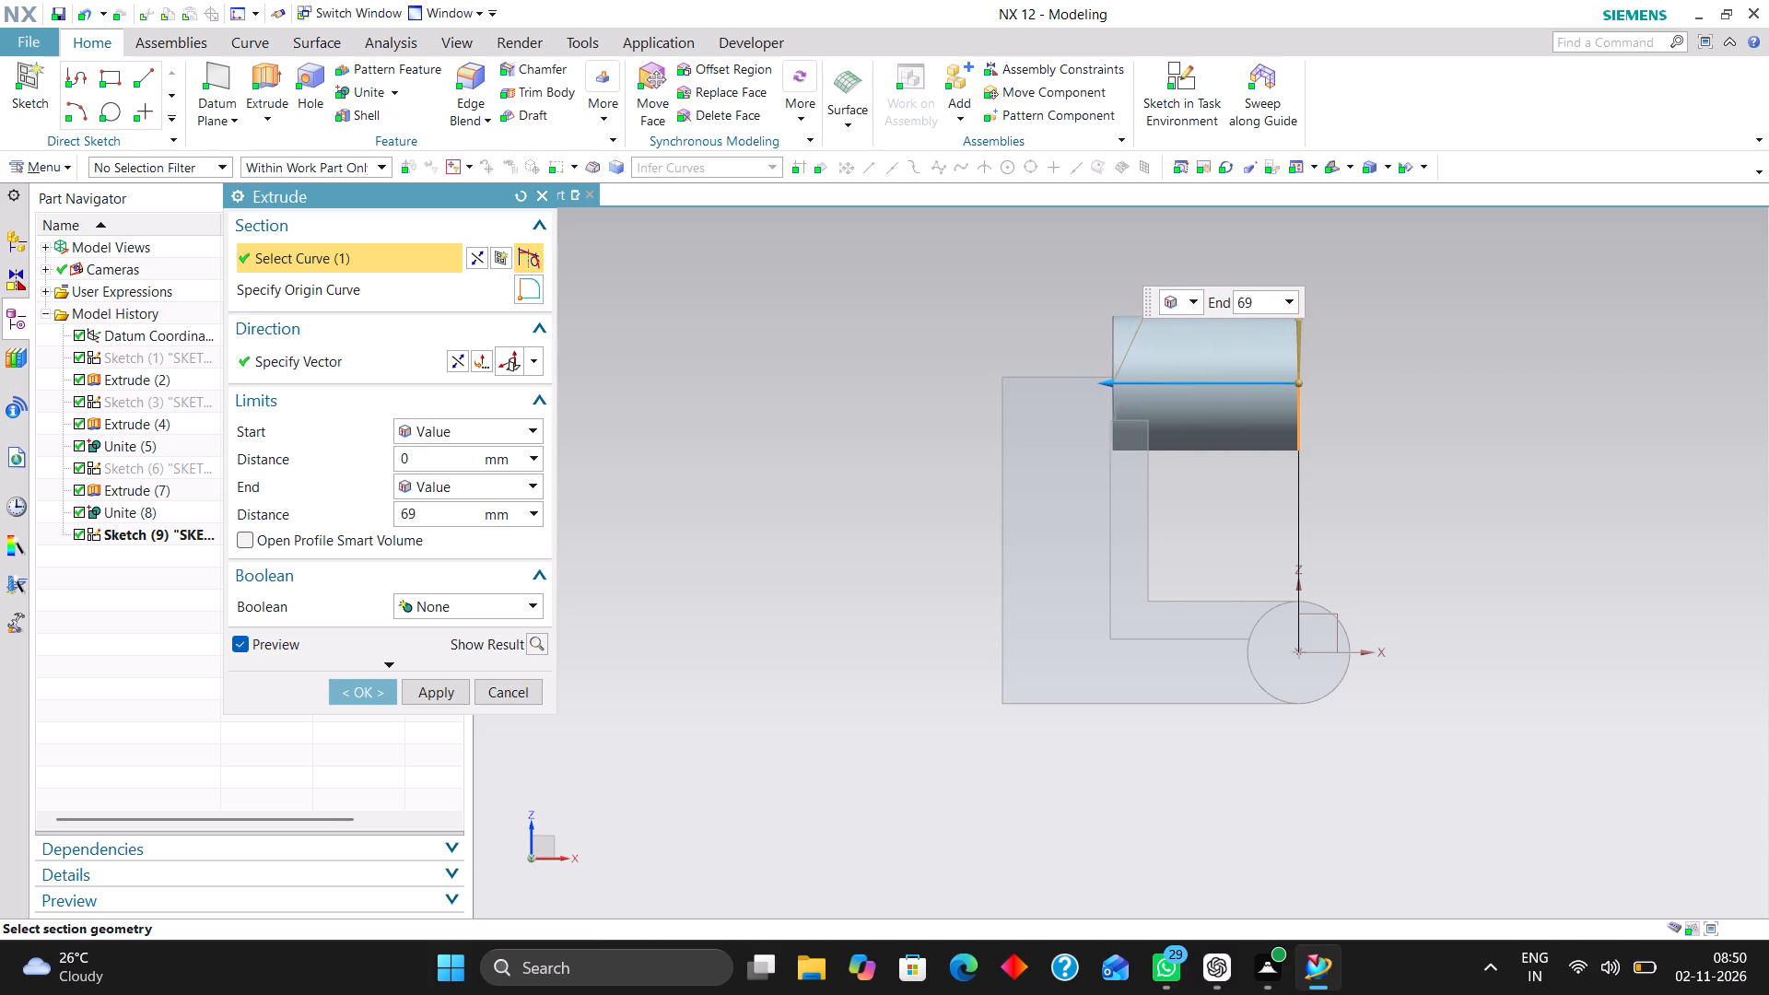
drag(1106, 394, 969, 396)
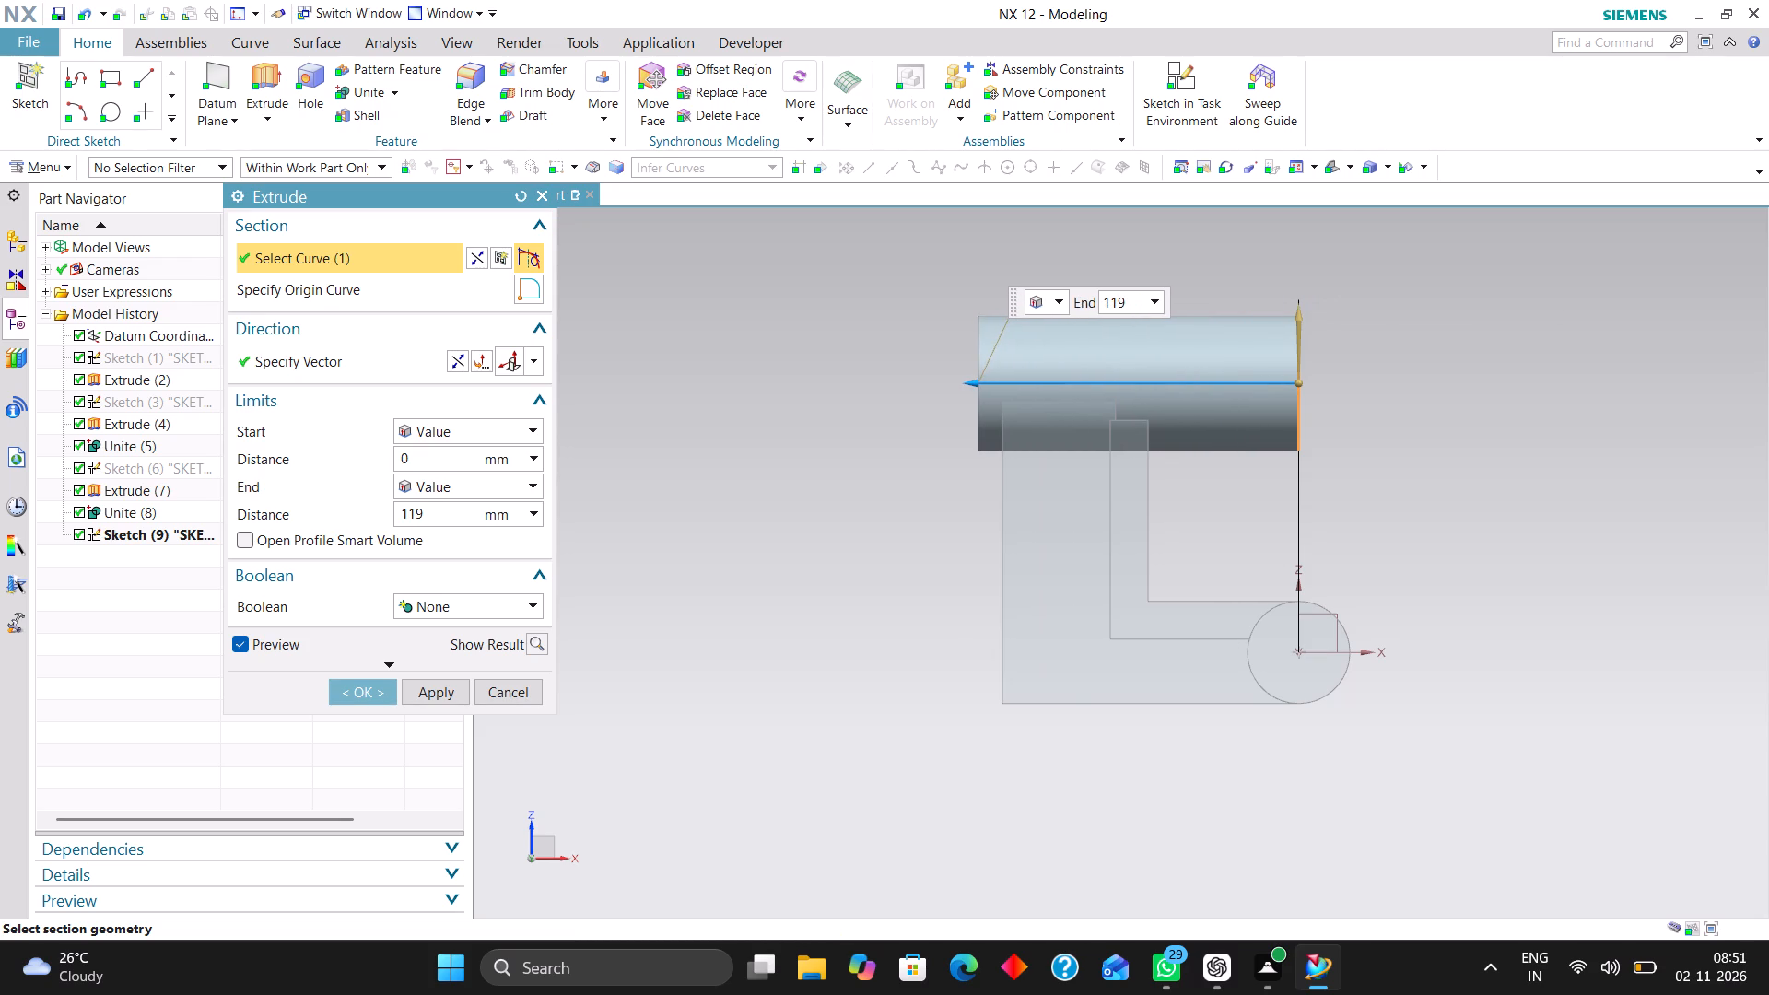
drag(969, 396, 967, 395)
drag(1299, 380, 1231, 379)
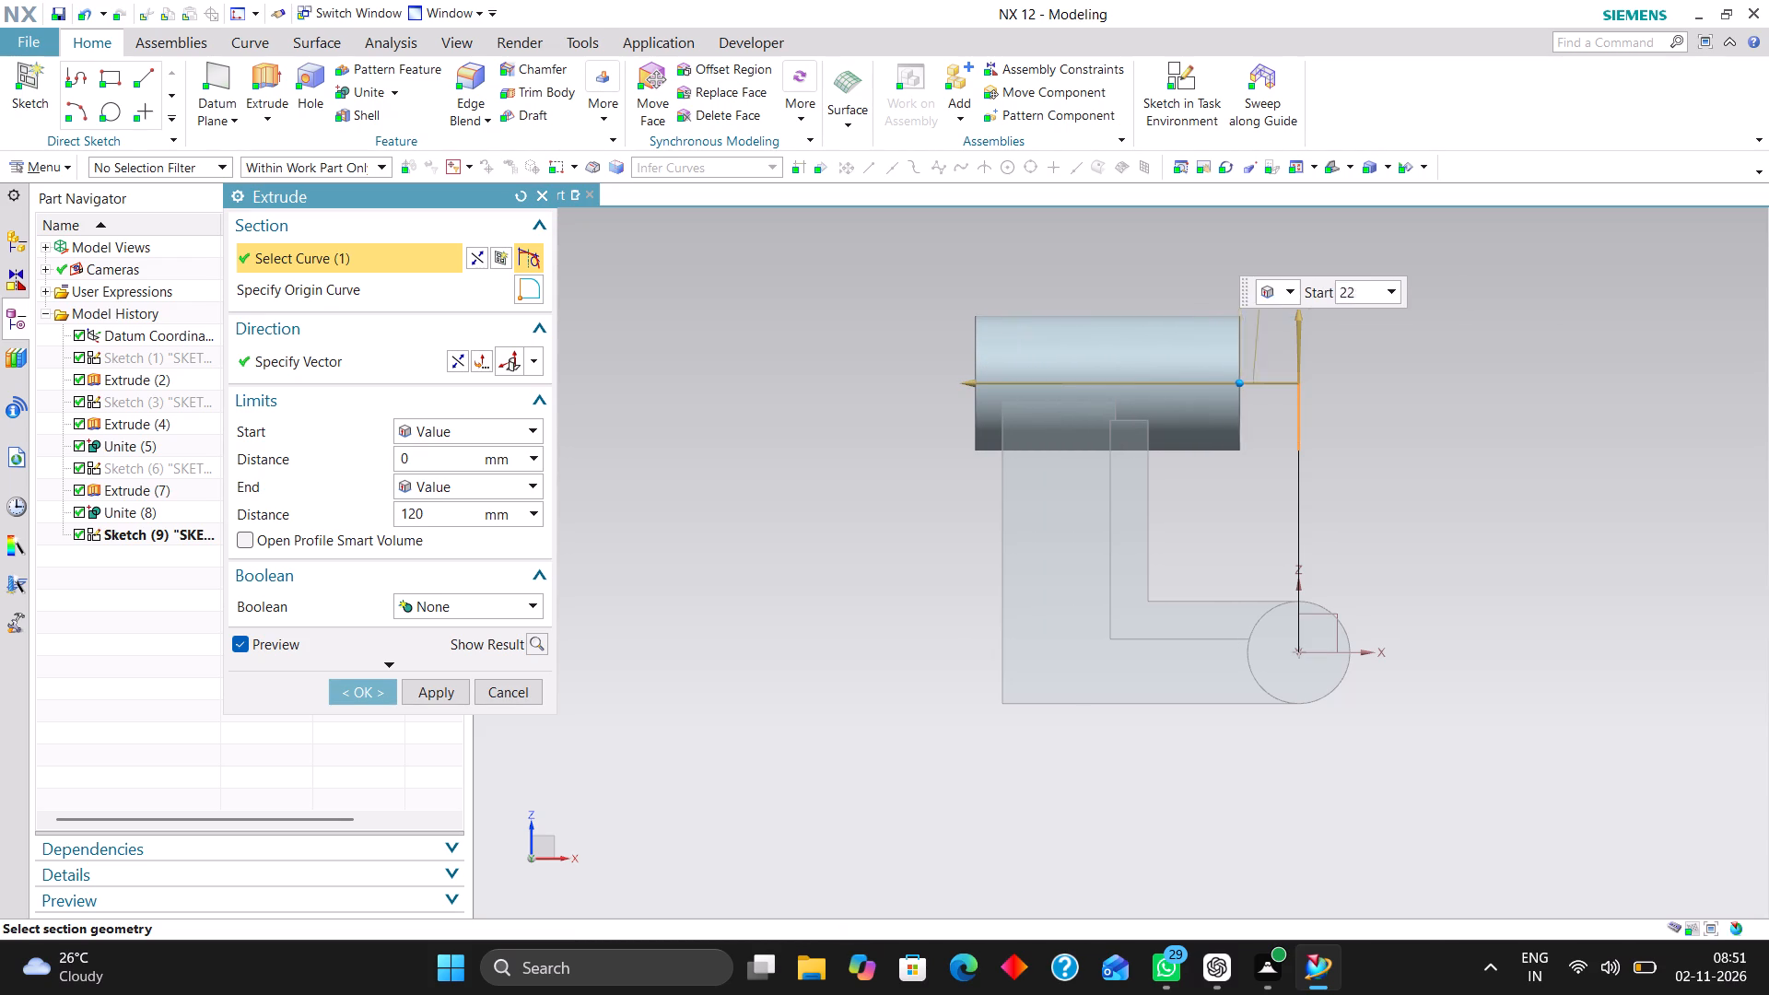
drag(1231, 379, 1149, 381)
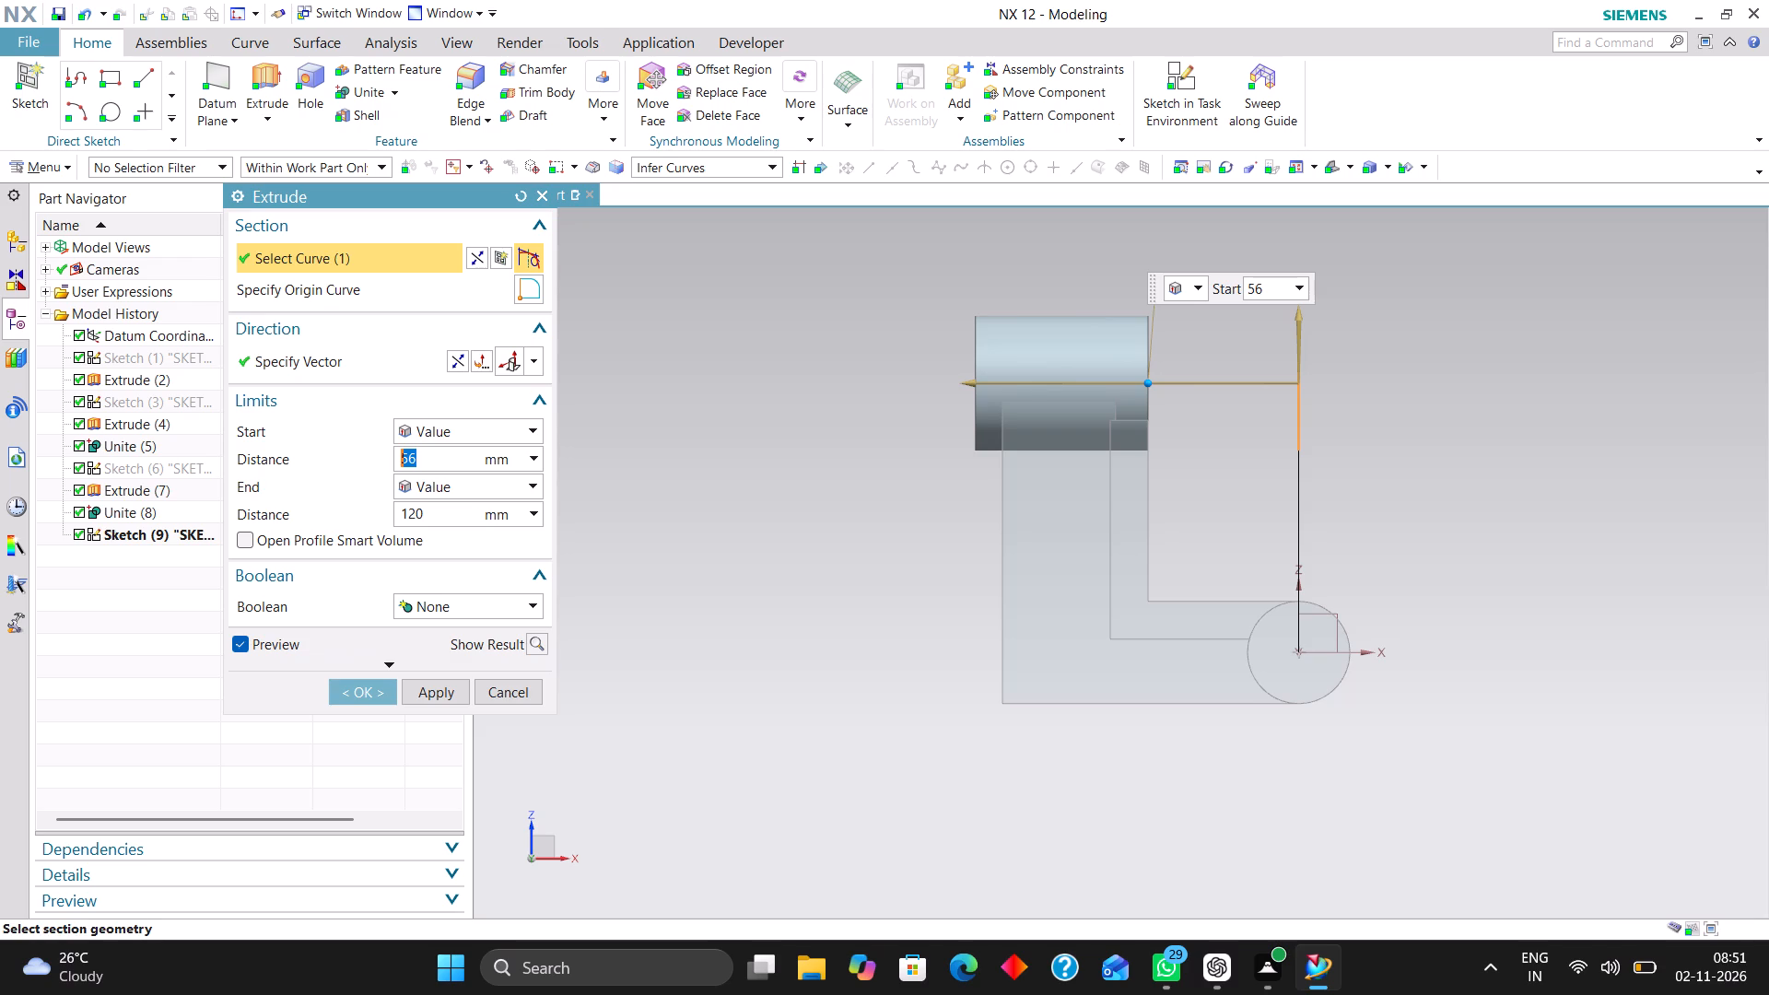
click(352, 690)
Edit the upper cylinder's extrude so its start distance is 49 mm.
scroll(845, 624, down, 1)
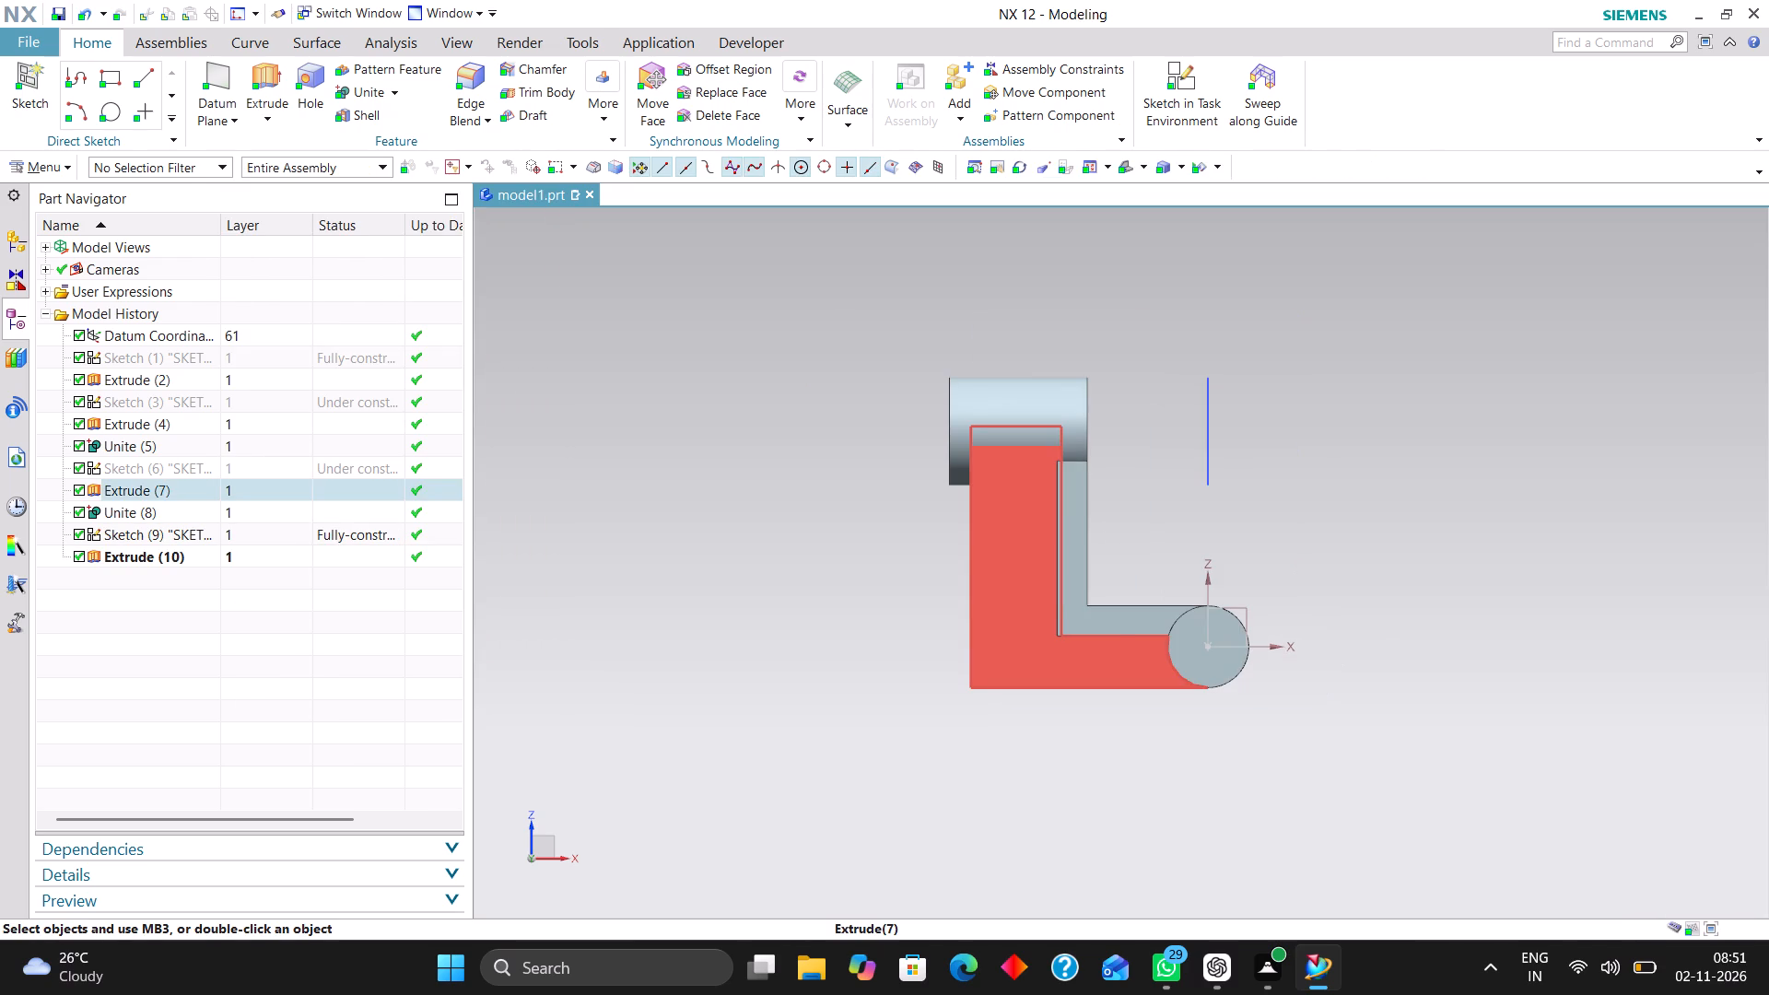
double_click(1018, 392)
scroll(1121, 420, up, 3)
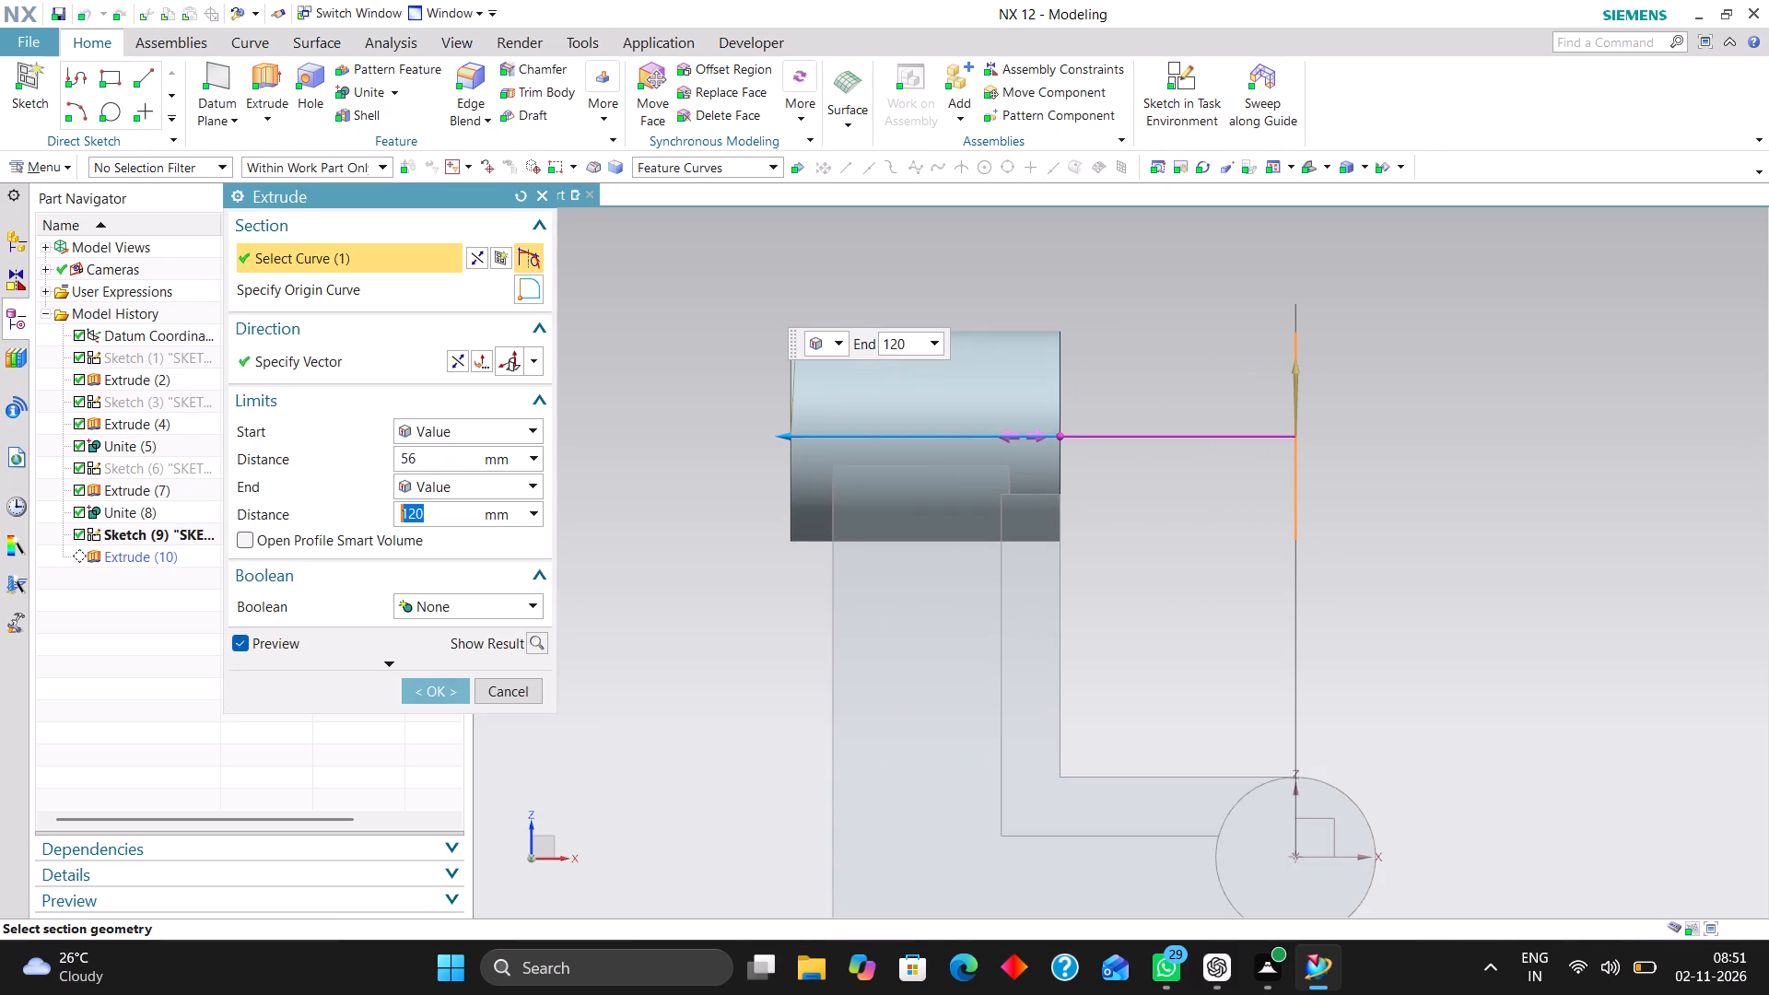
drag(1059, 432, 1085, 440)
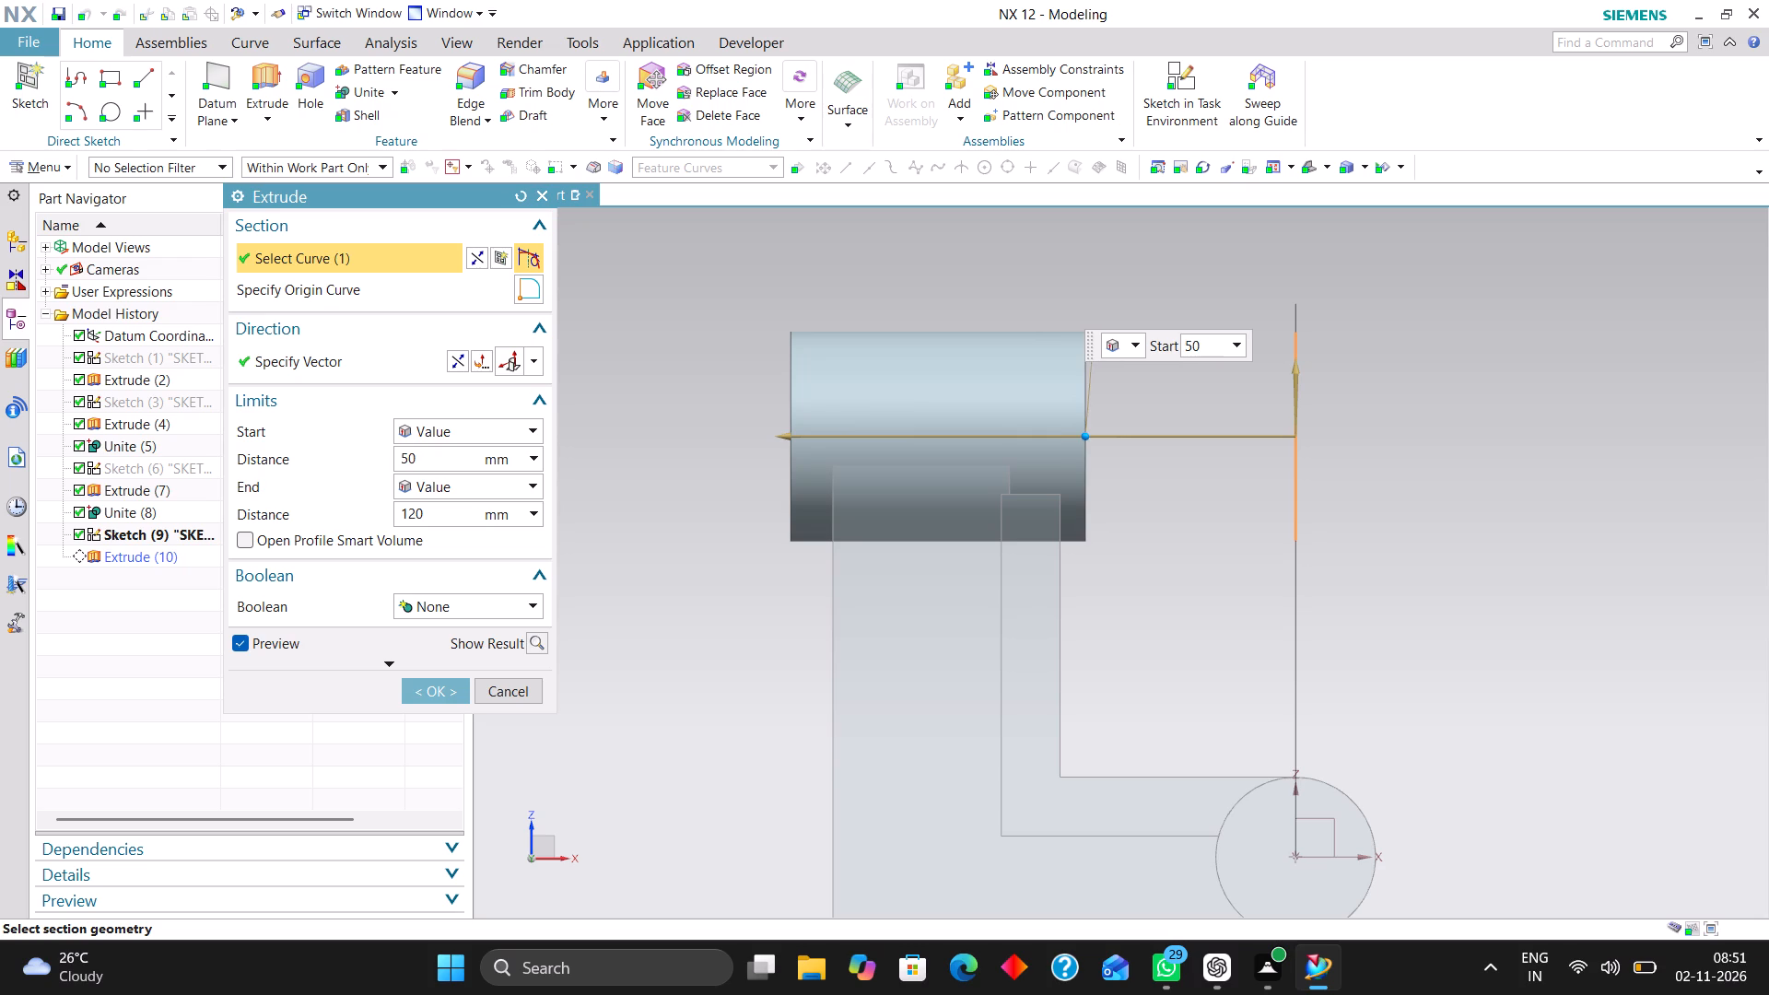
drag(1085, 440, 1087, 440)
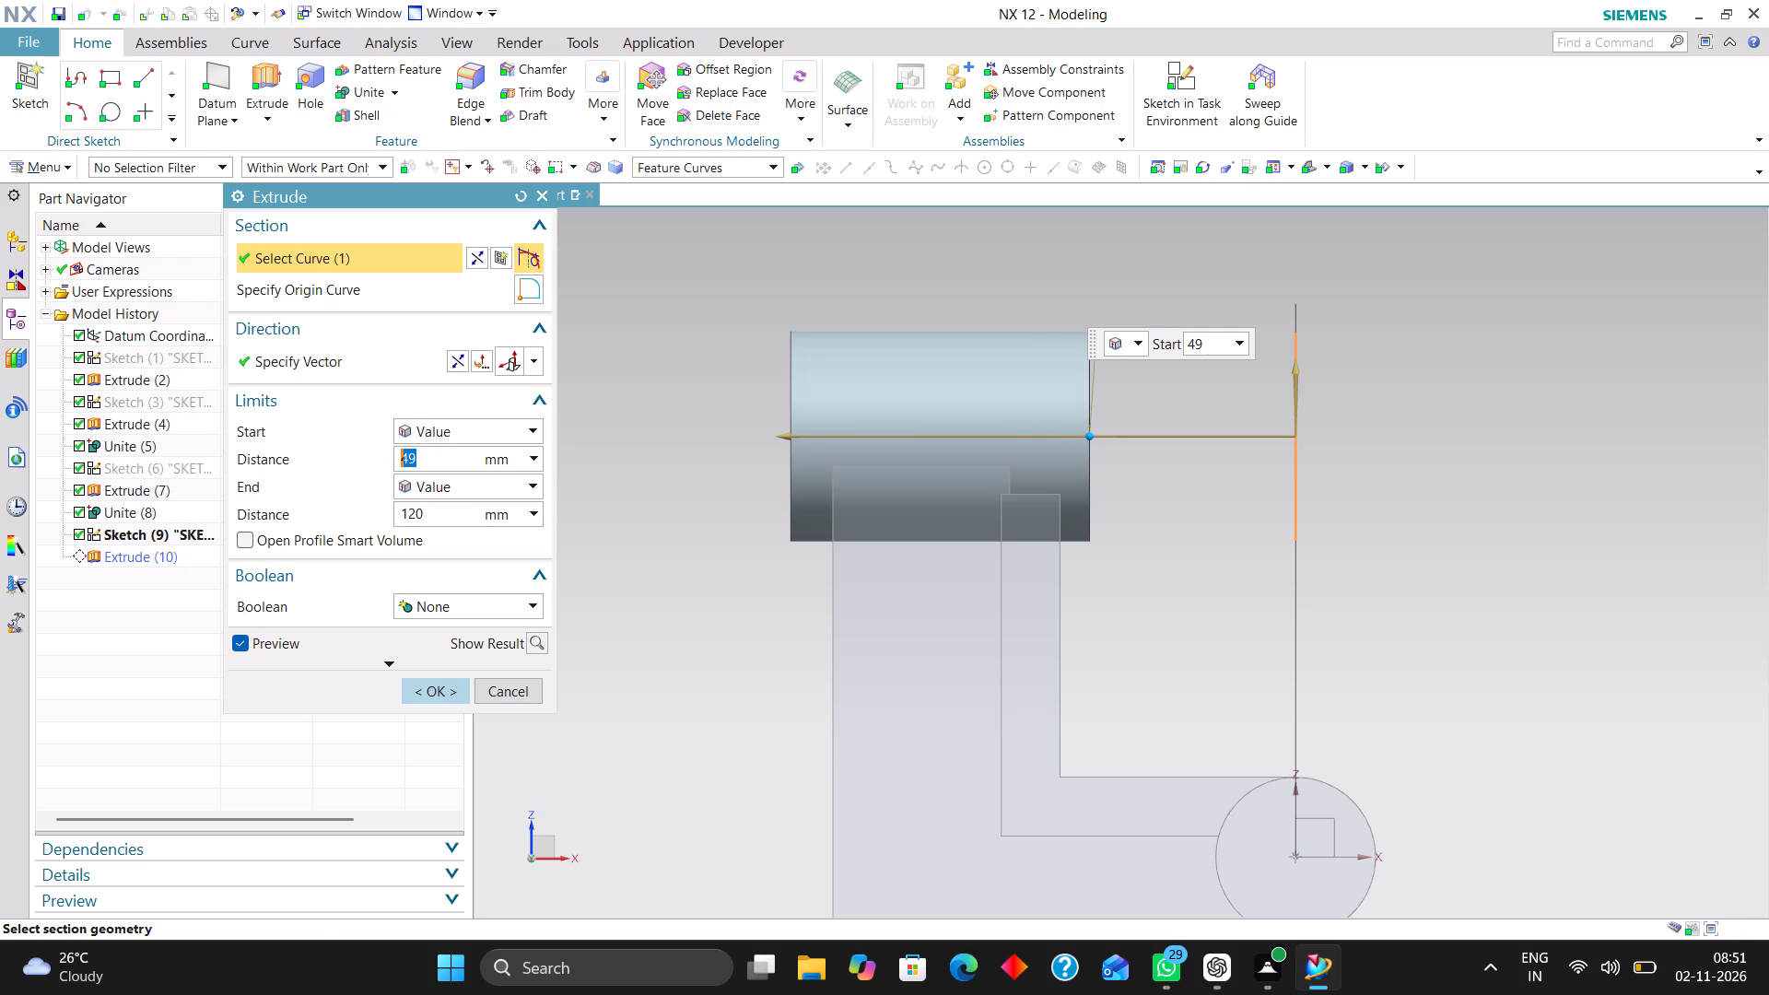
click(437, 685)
Hide the circle sketch used for the upper cylinder.
middle_drag(1162, 510, 1119, 515)
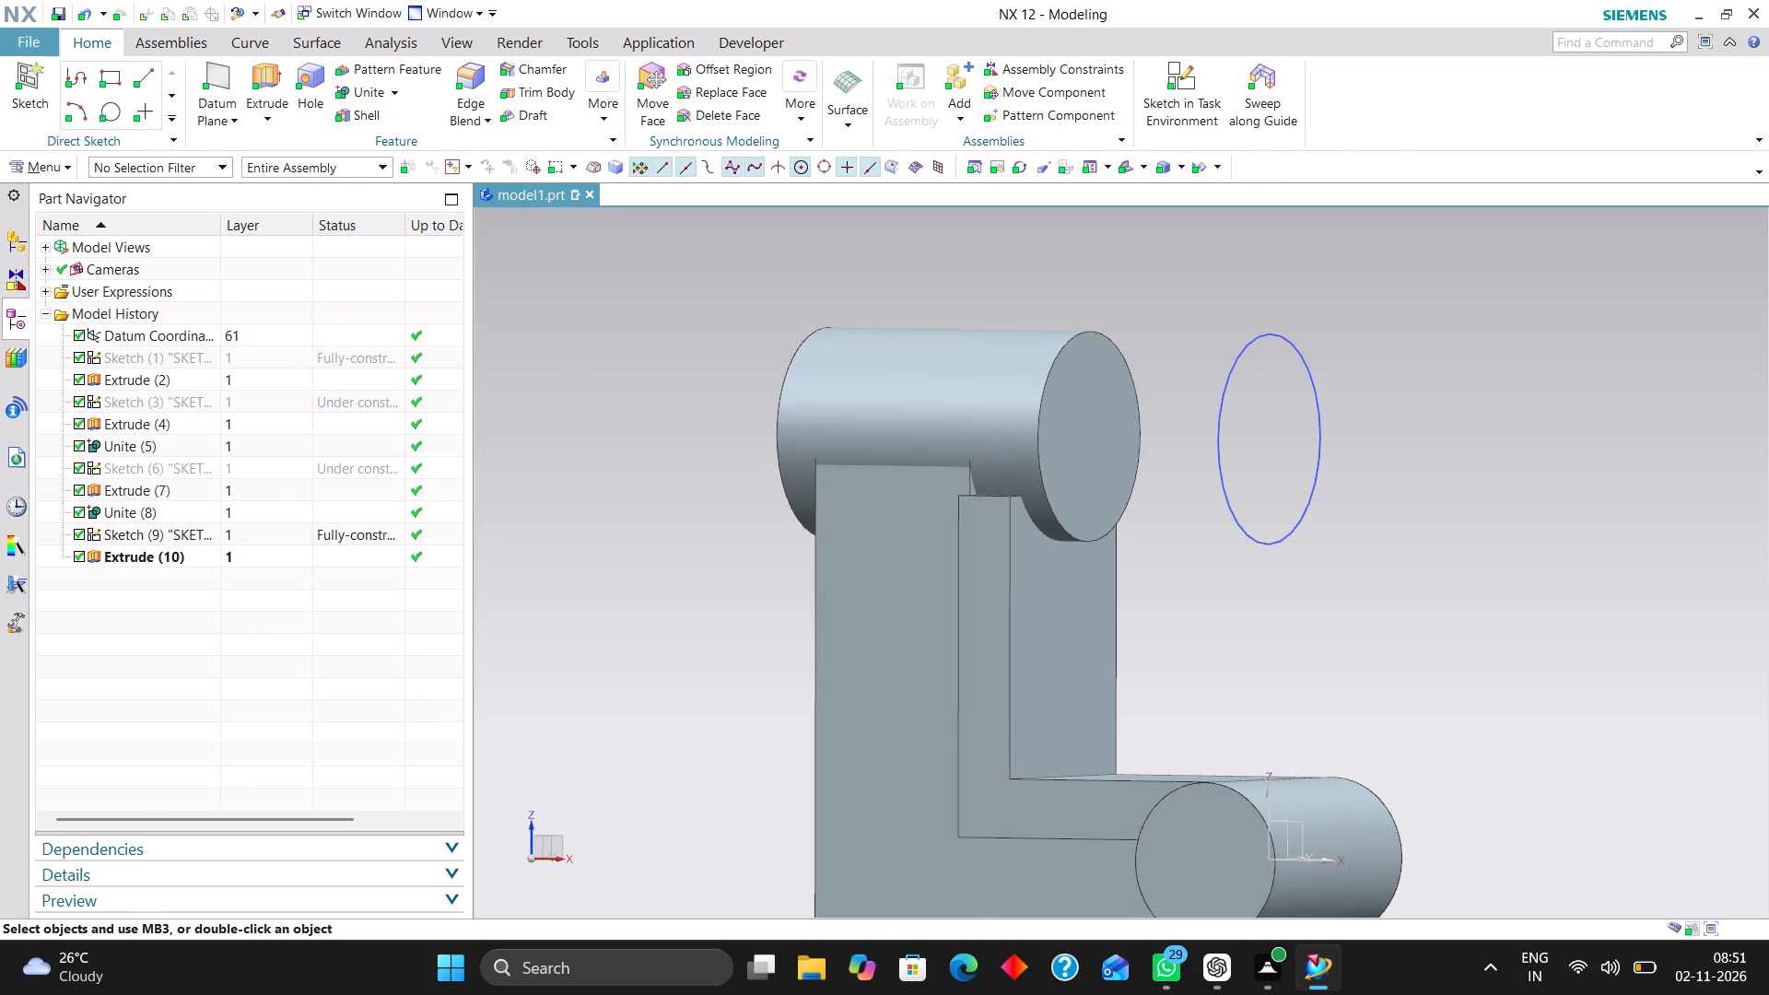
right_drag(1301, 521, 1297, 560)
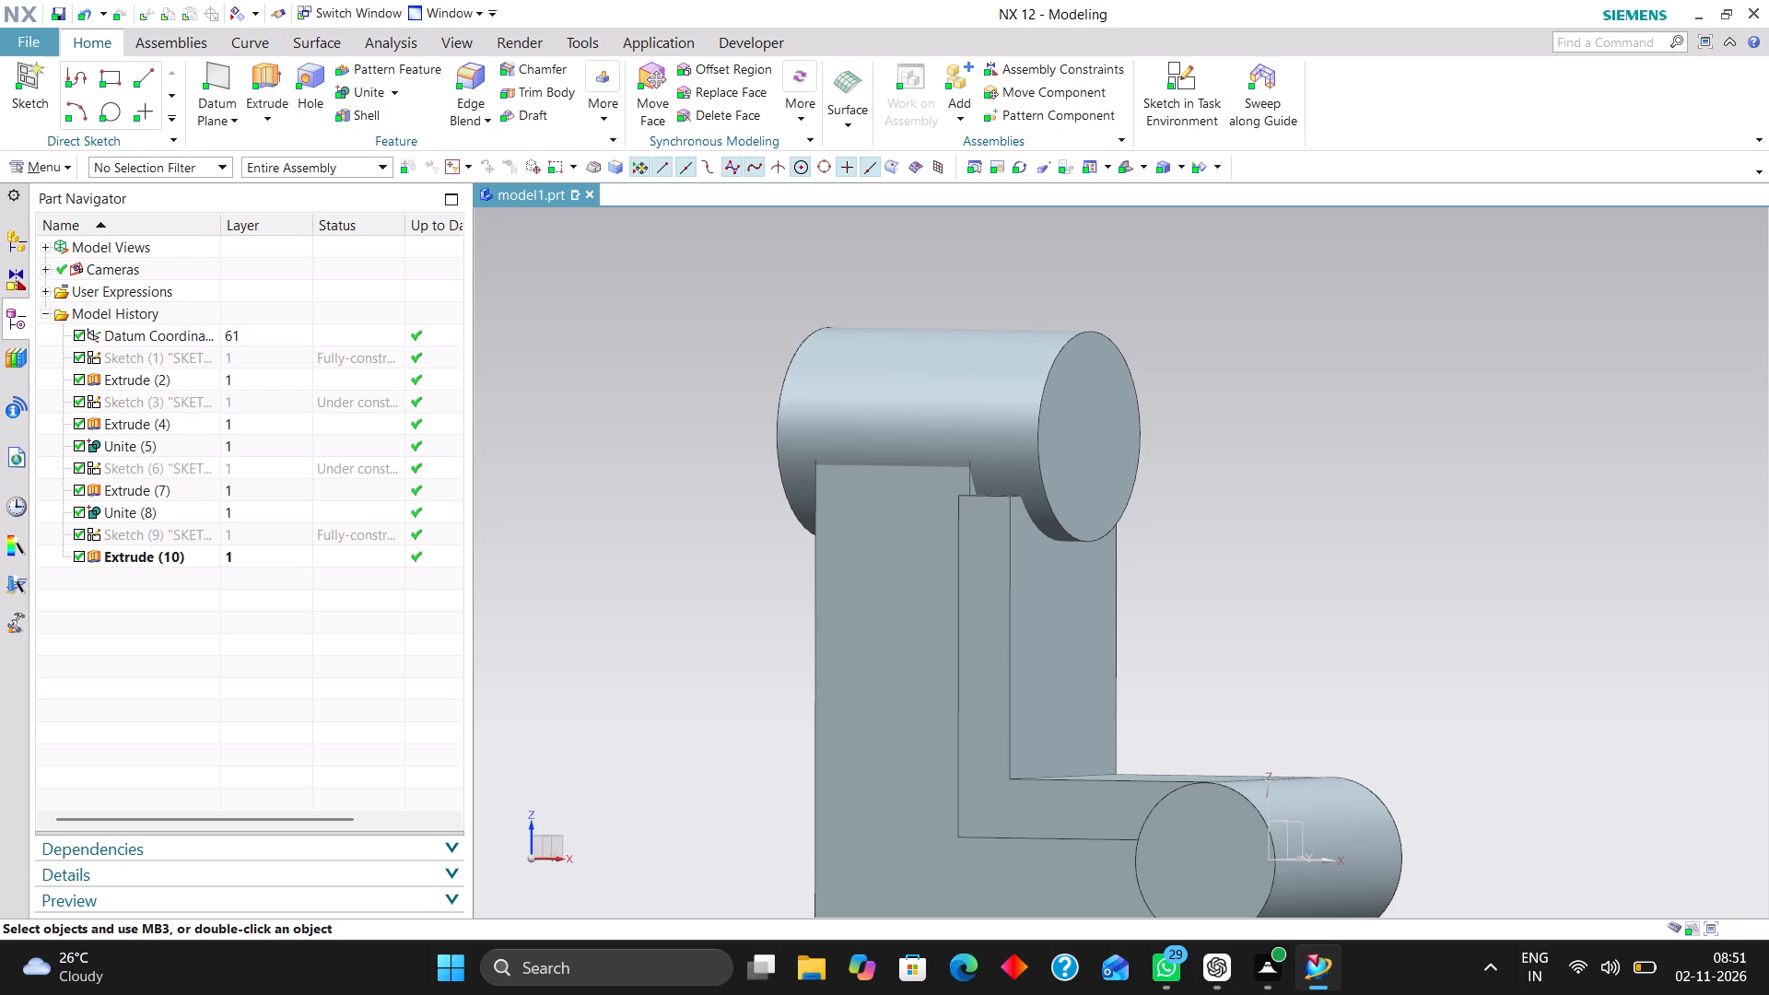
Measure the upper cylinder's length between its two end faces with Simple Distance.
click(400, 35)
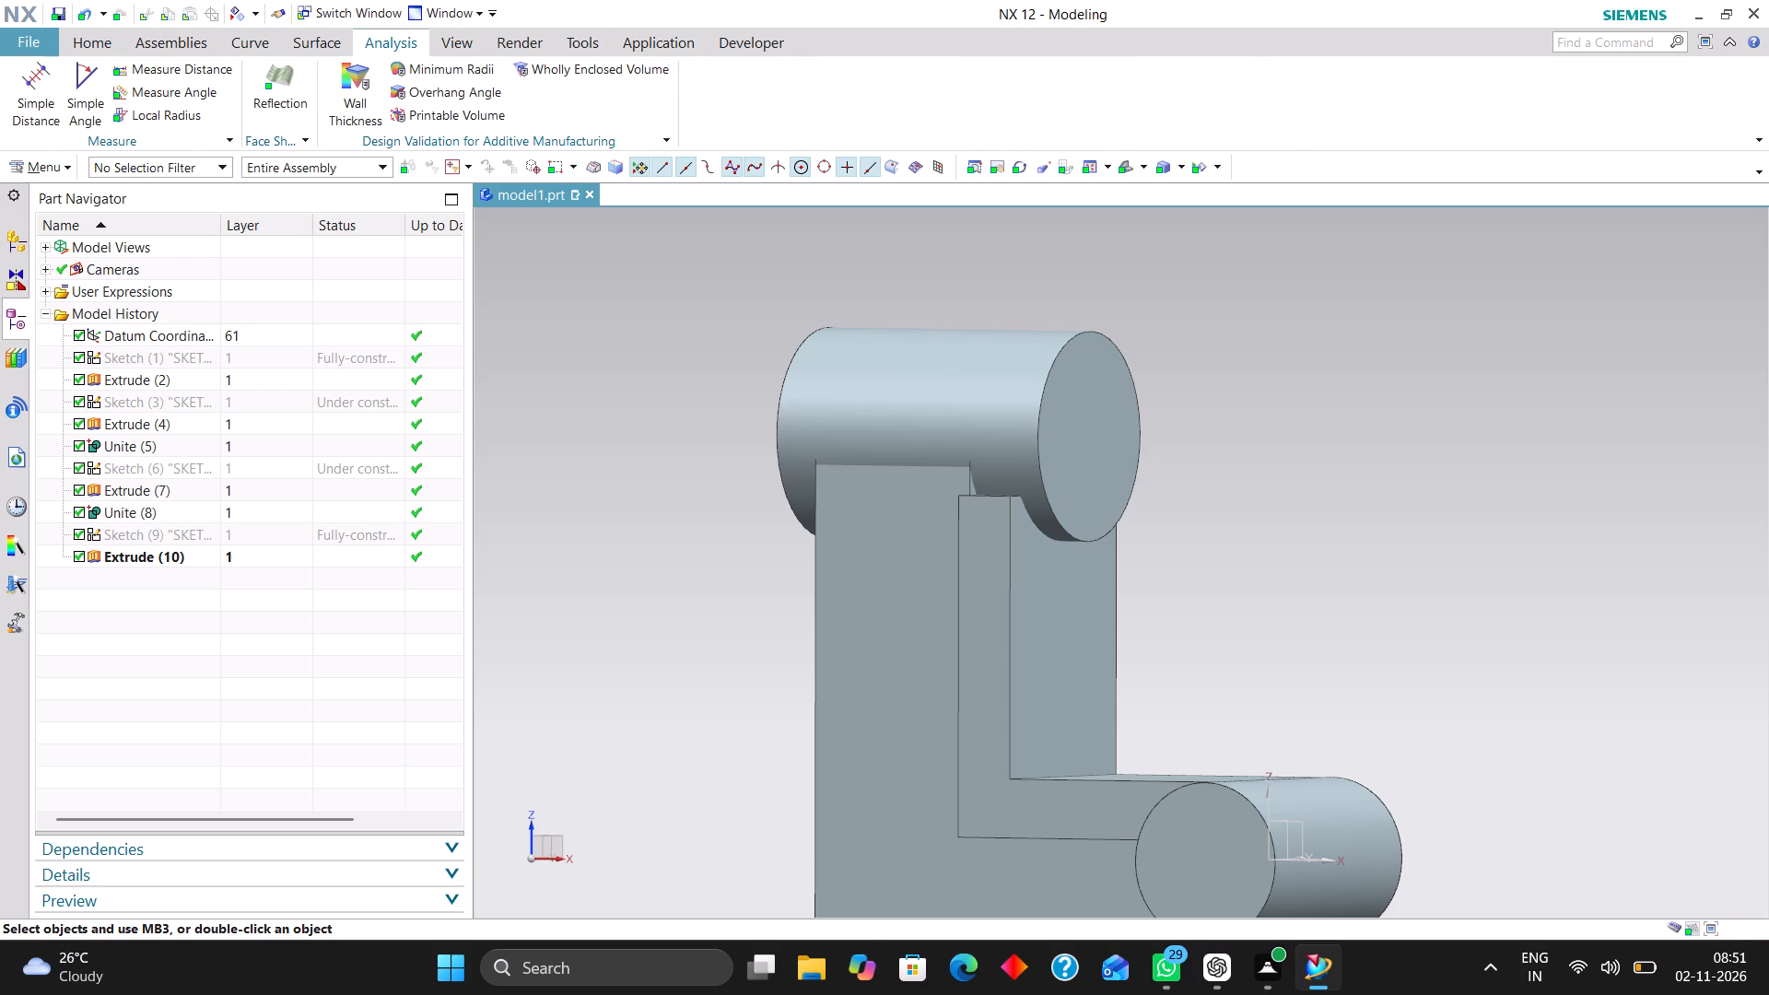
click(41, 82)
click(1072, 401)
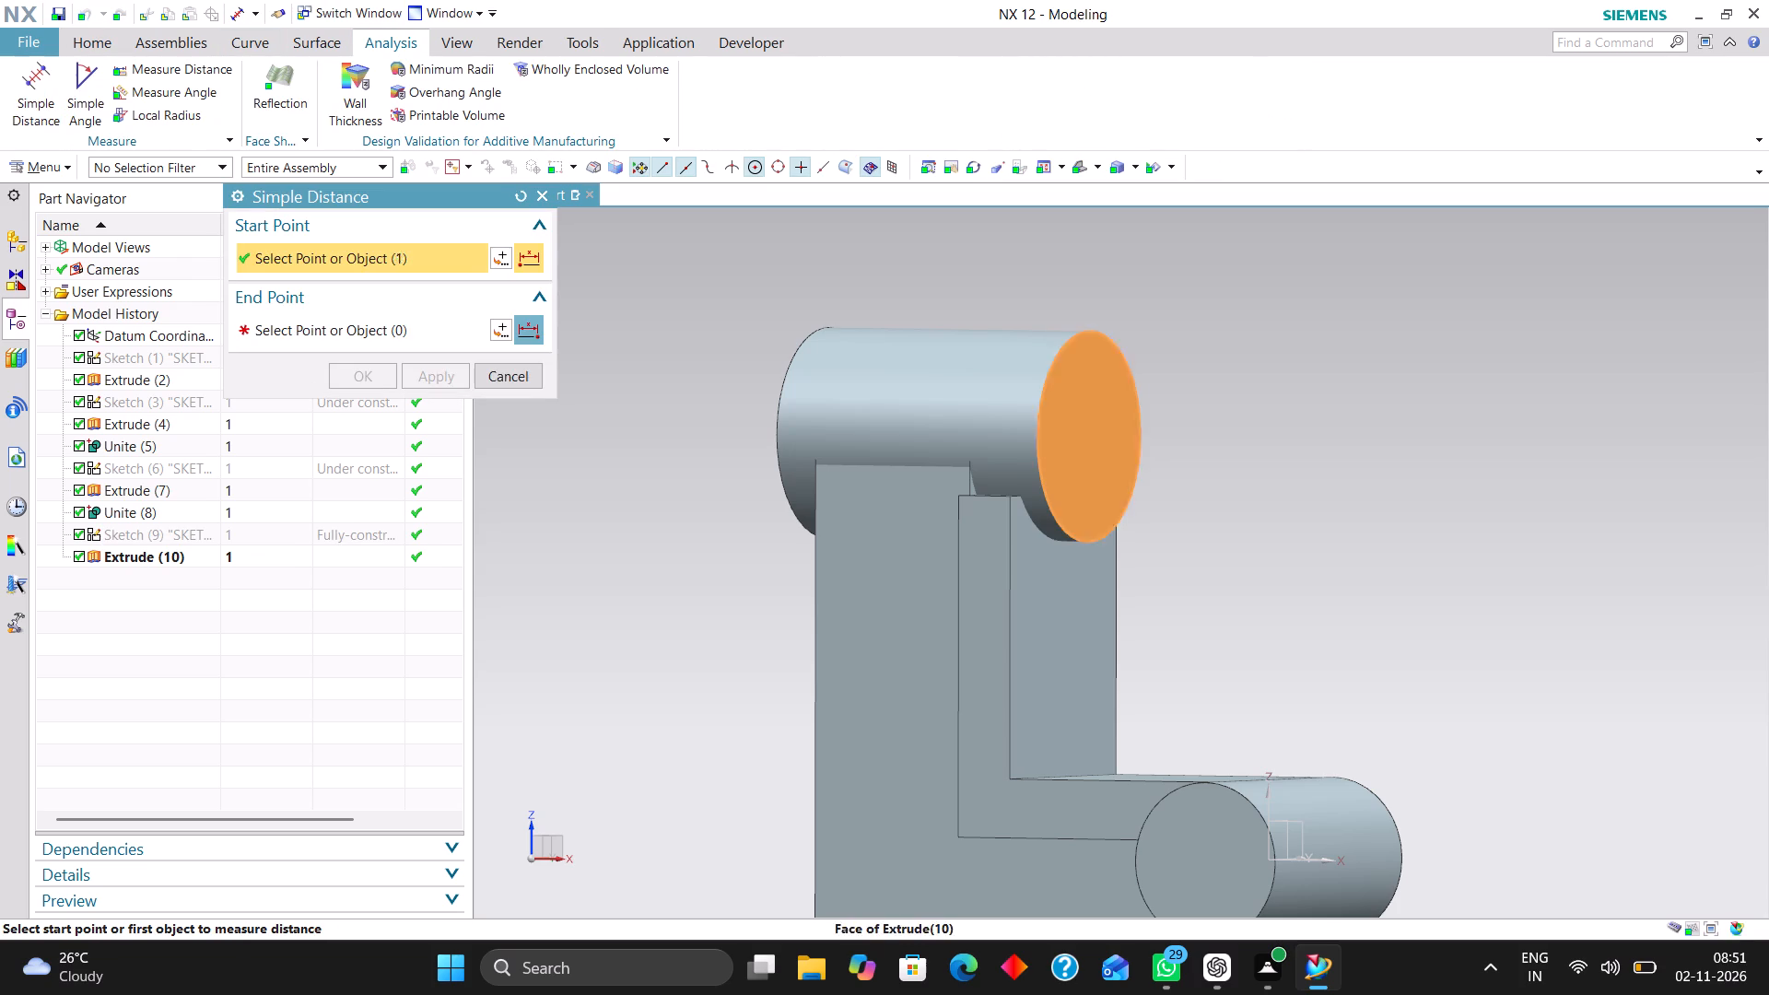
middle_drag(785, 392, 875, 420)
scroll(876, 420, up, 1)
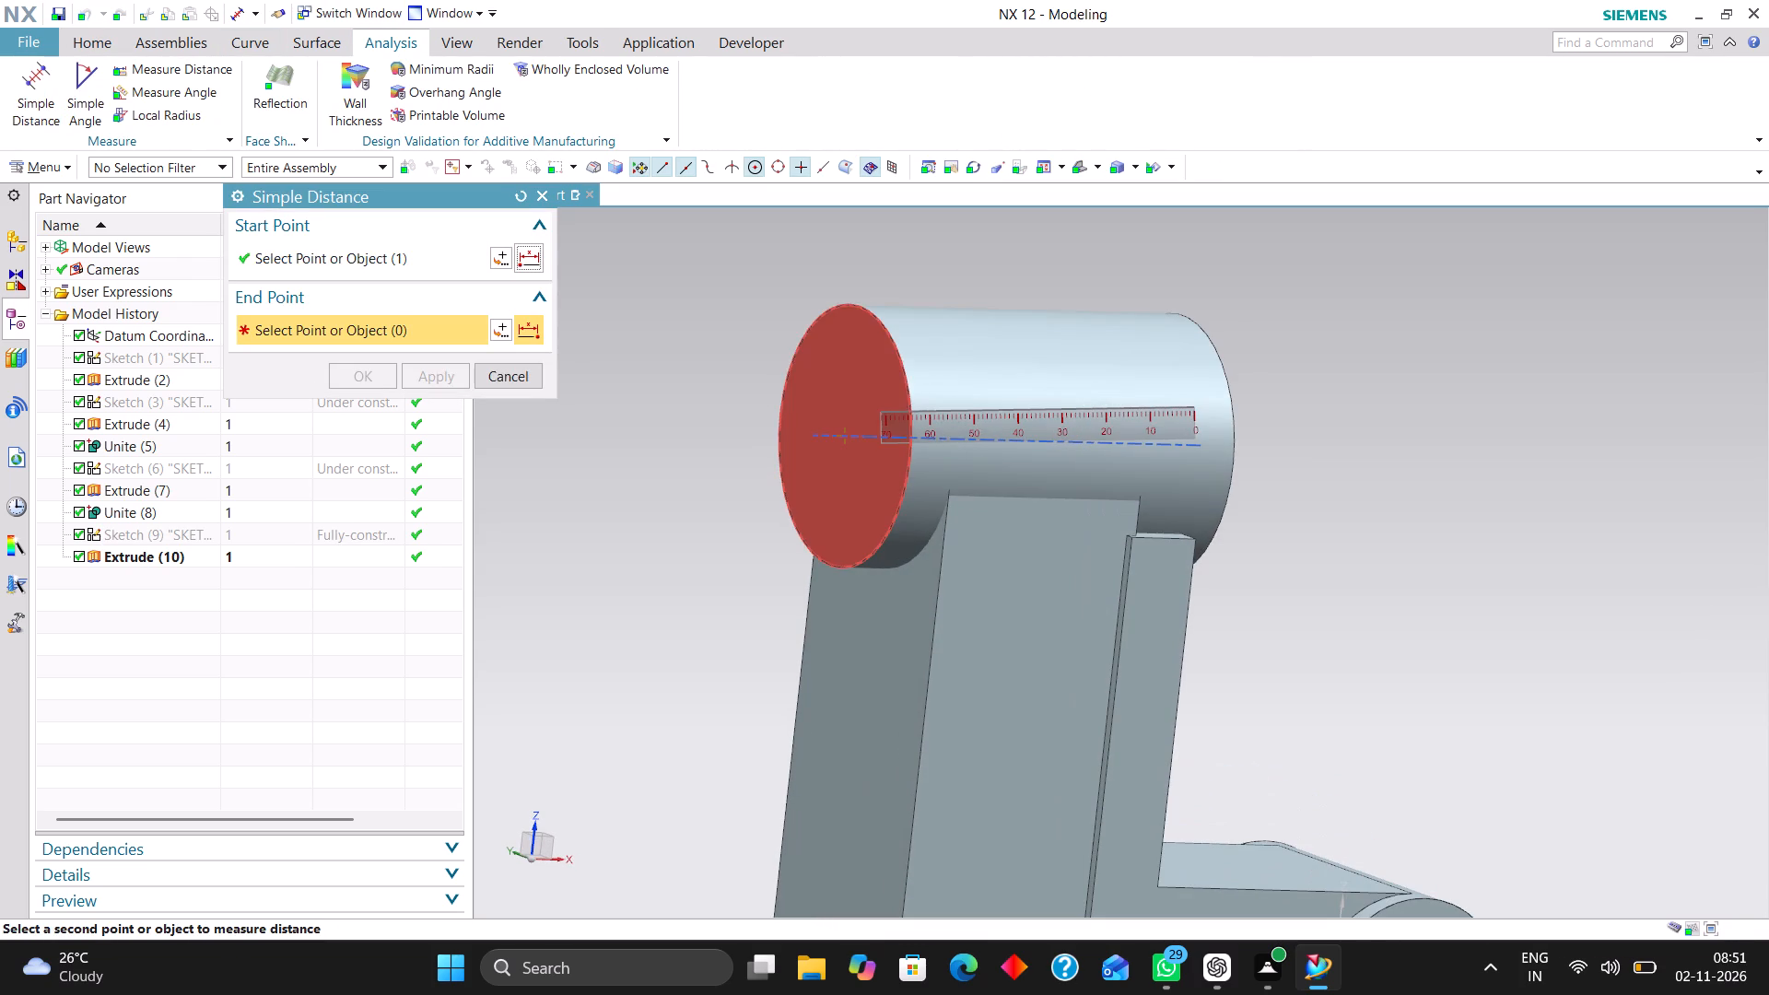
click(877, 398)
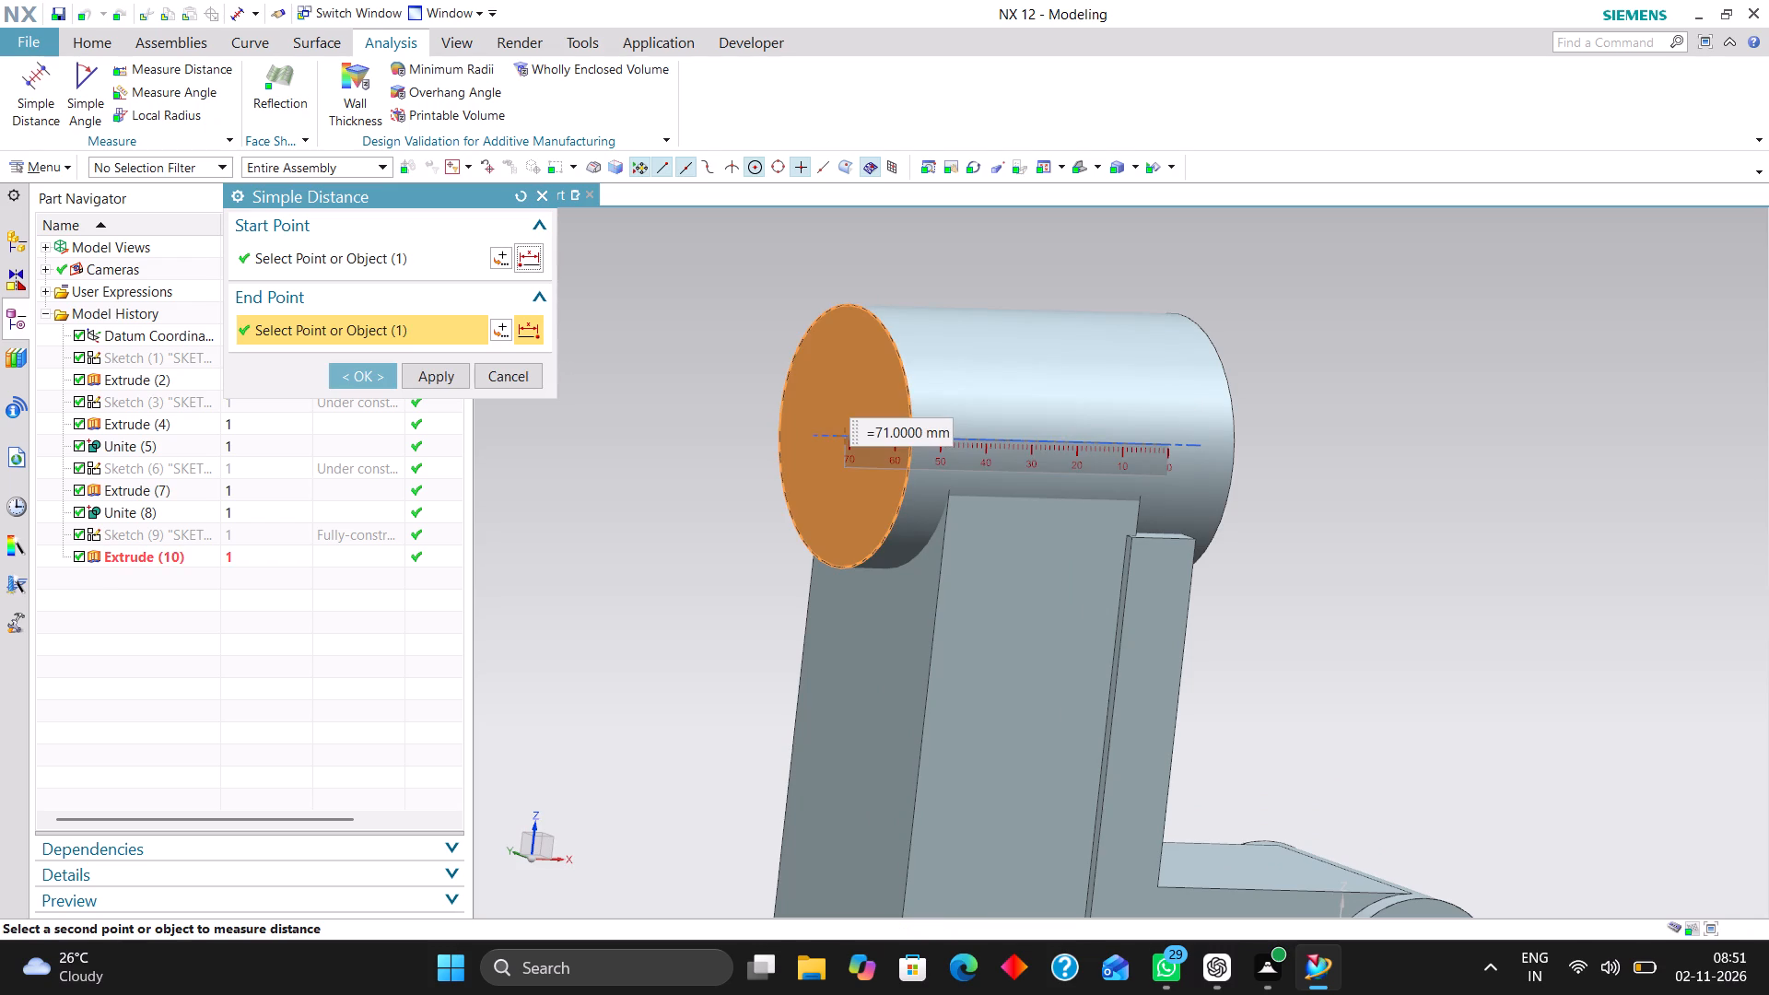
click(519, 370)
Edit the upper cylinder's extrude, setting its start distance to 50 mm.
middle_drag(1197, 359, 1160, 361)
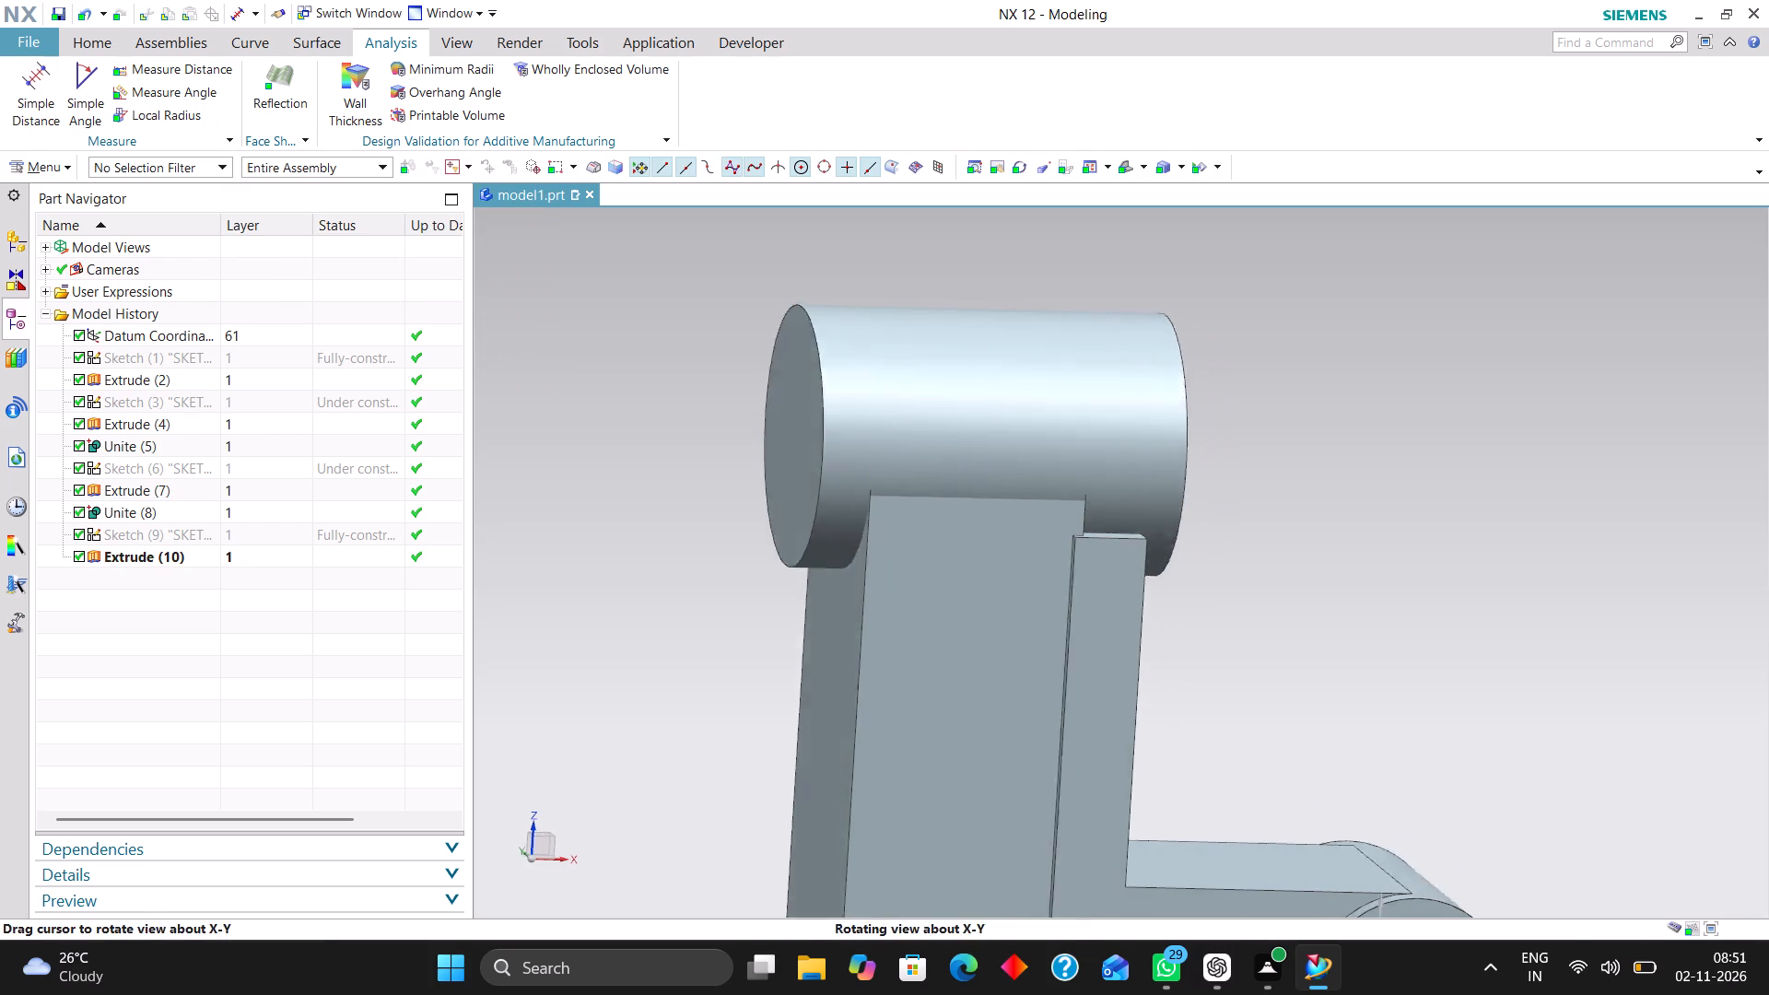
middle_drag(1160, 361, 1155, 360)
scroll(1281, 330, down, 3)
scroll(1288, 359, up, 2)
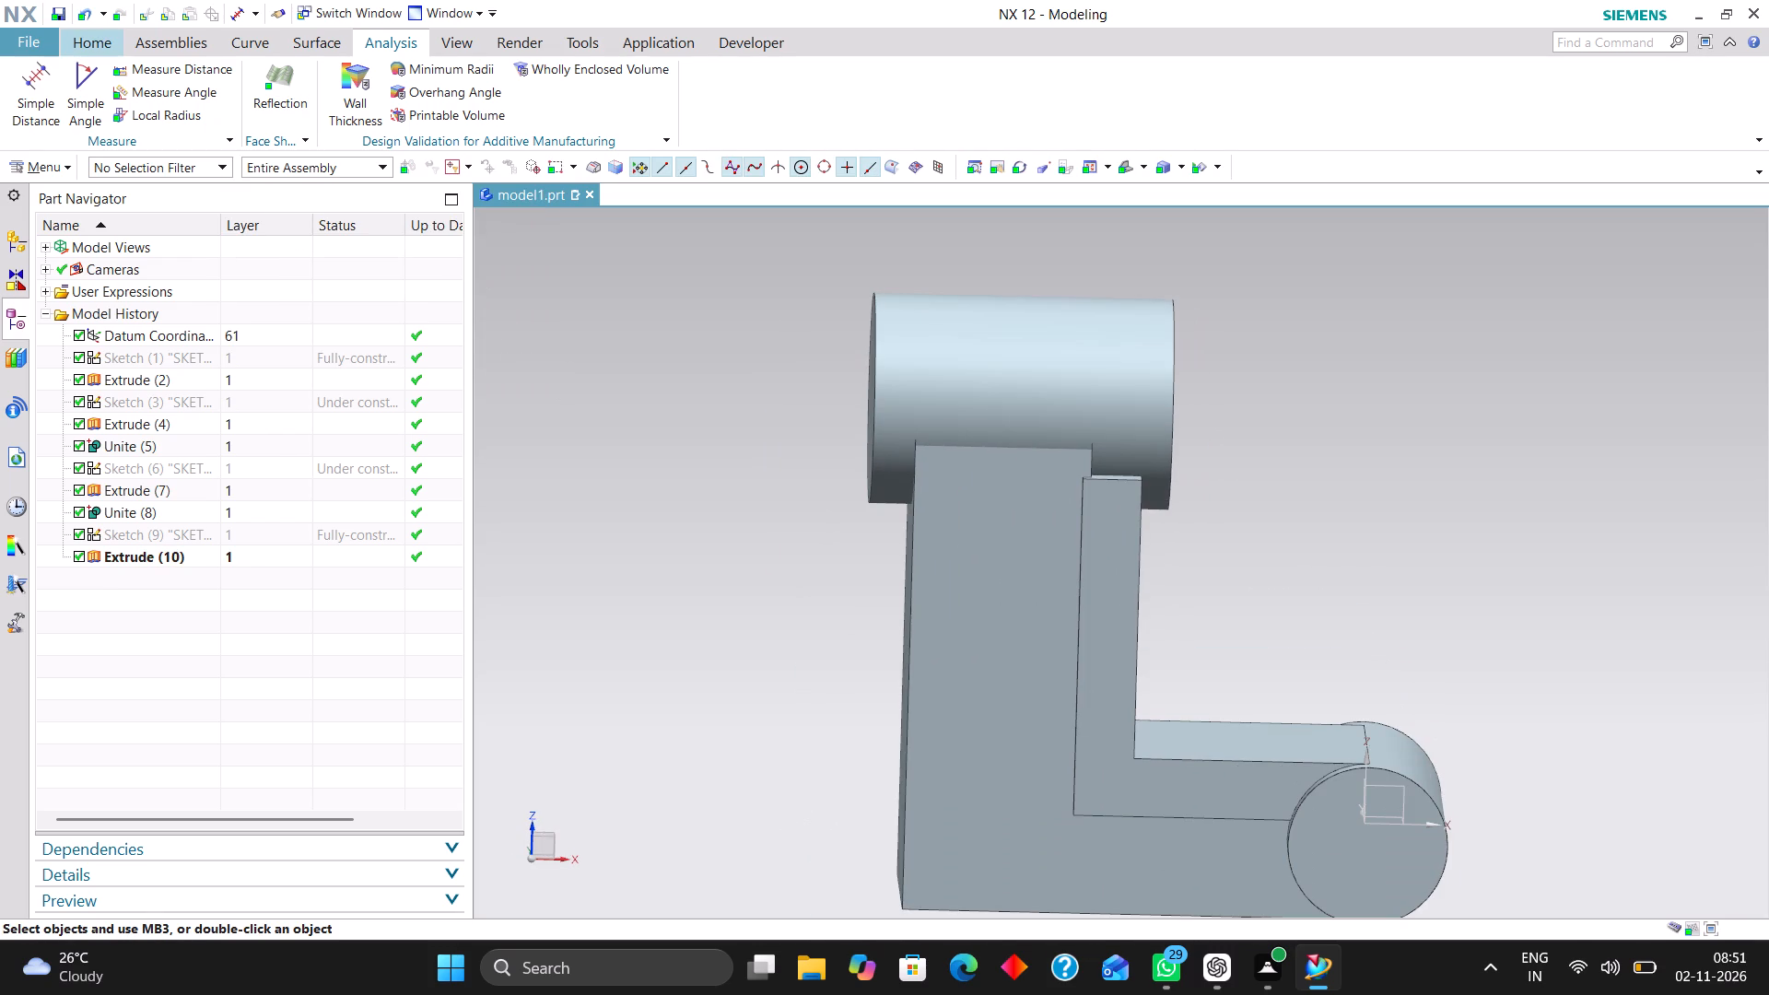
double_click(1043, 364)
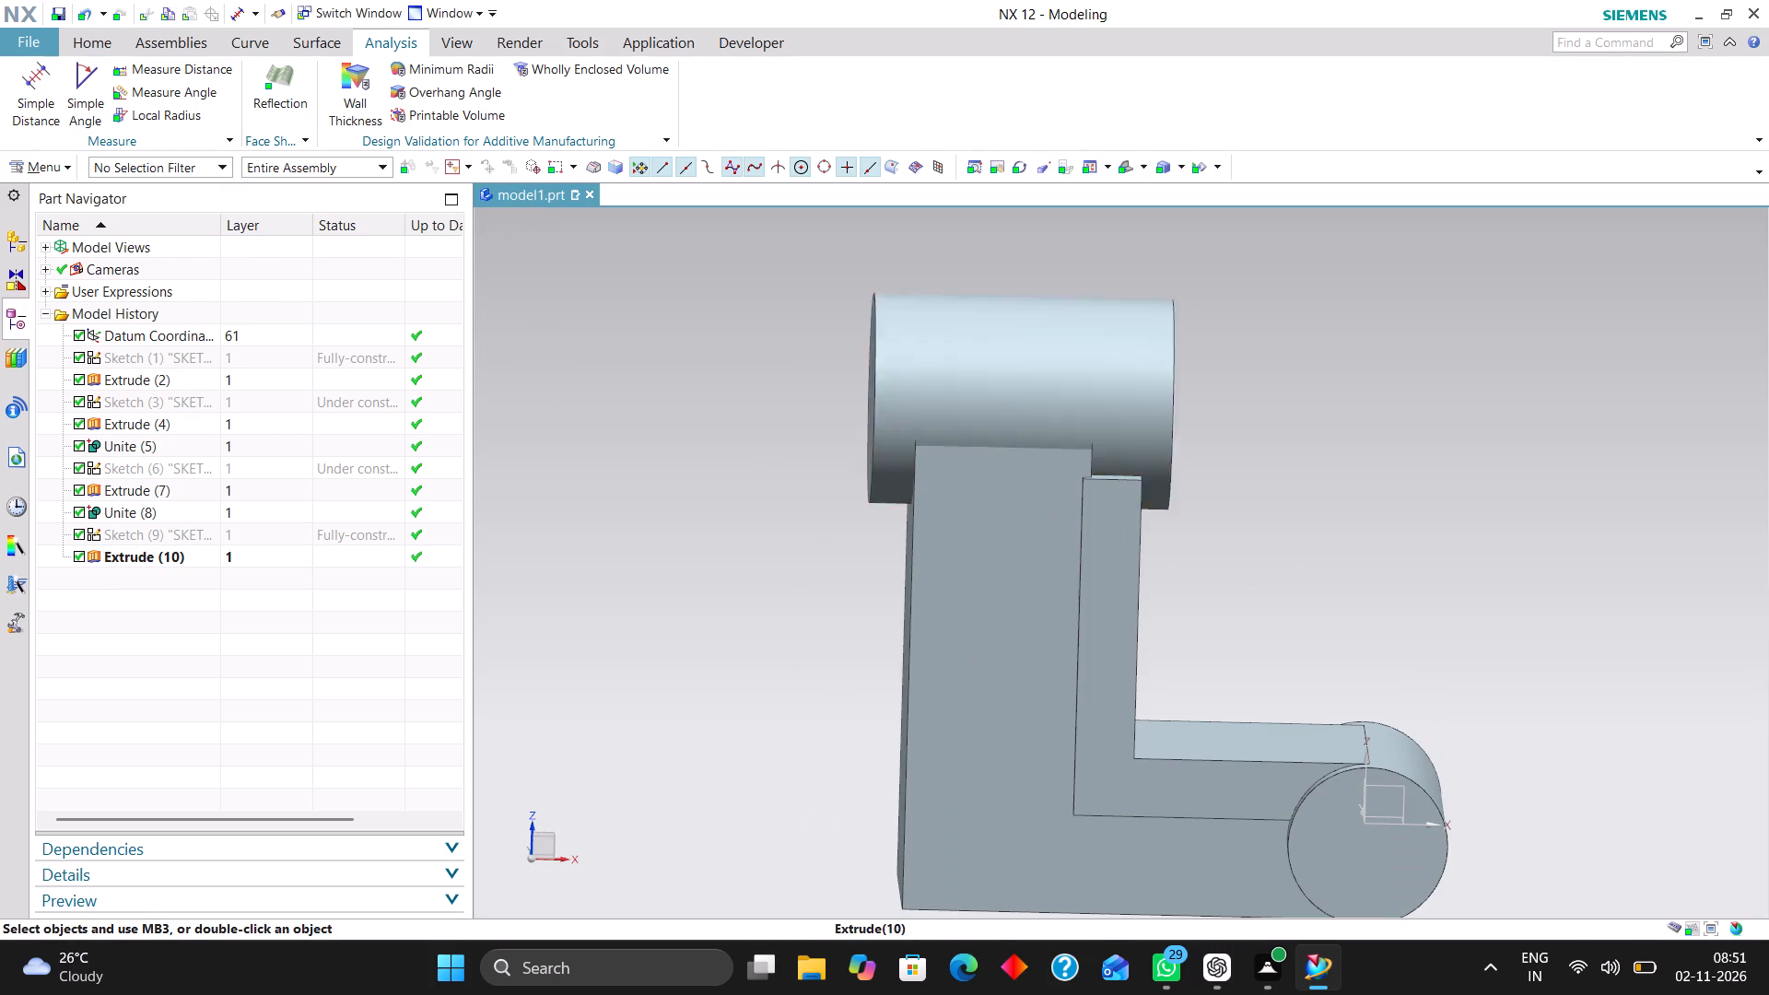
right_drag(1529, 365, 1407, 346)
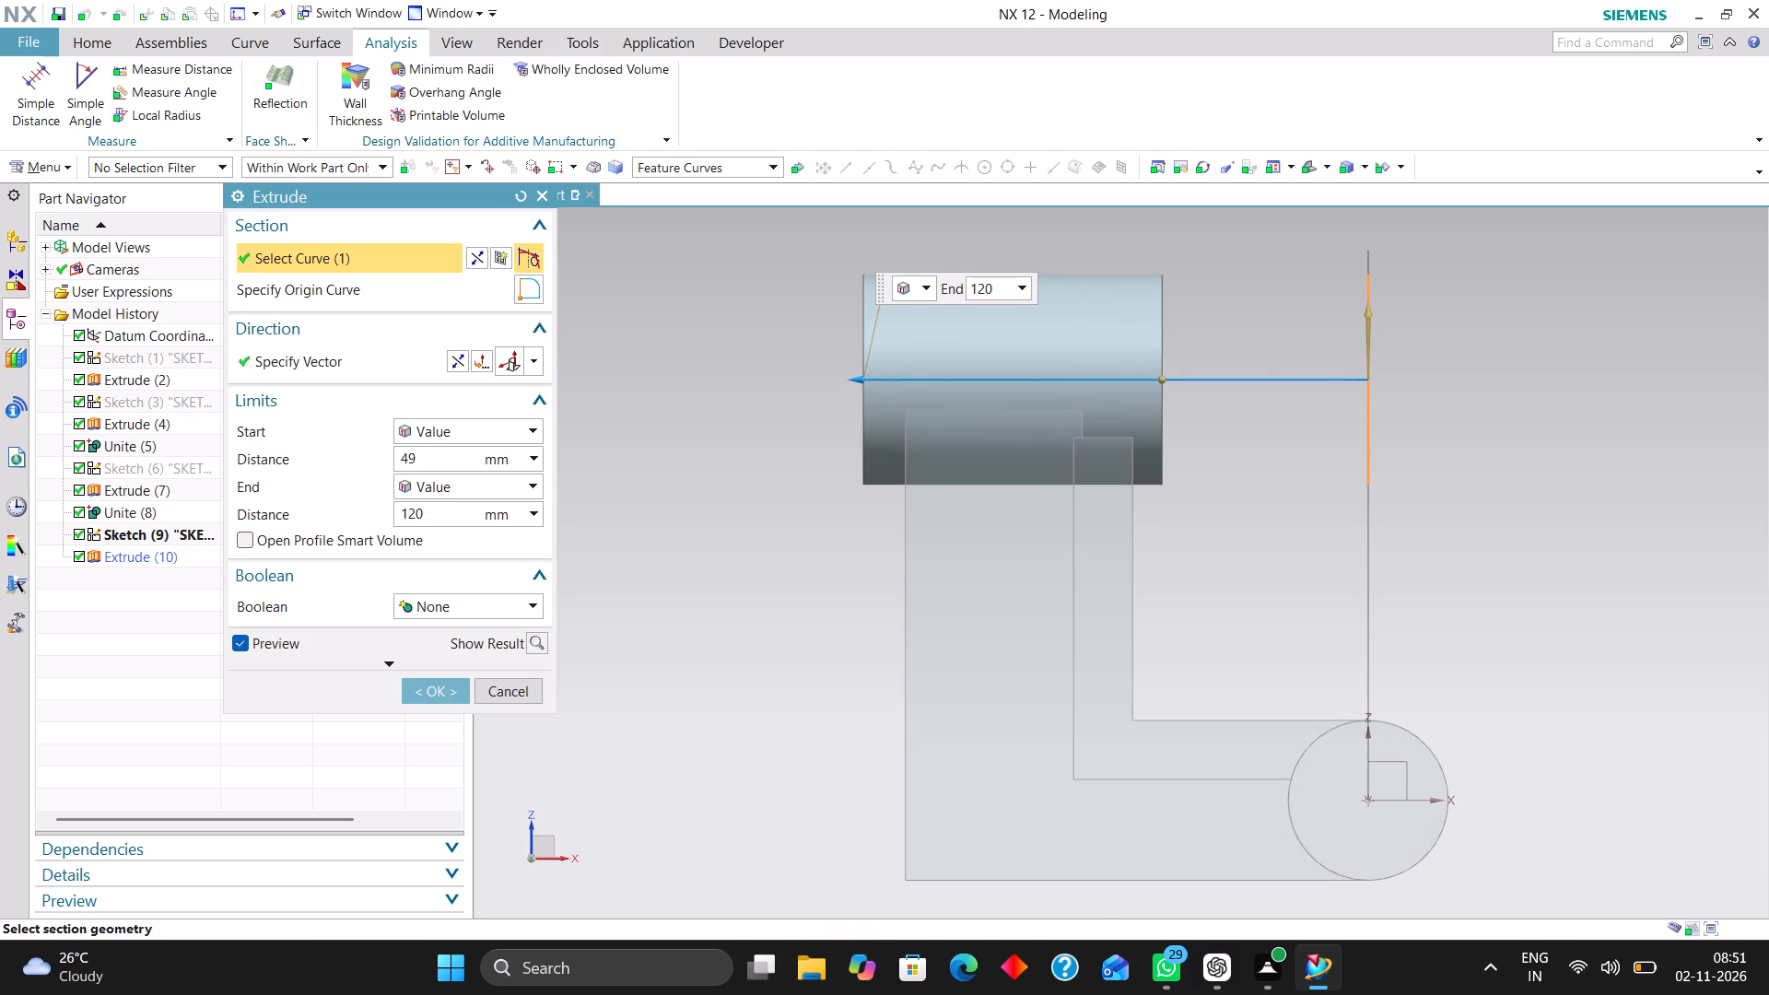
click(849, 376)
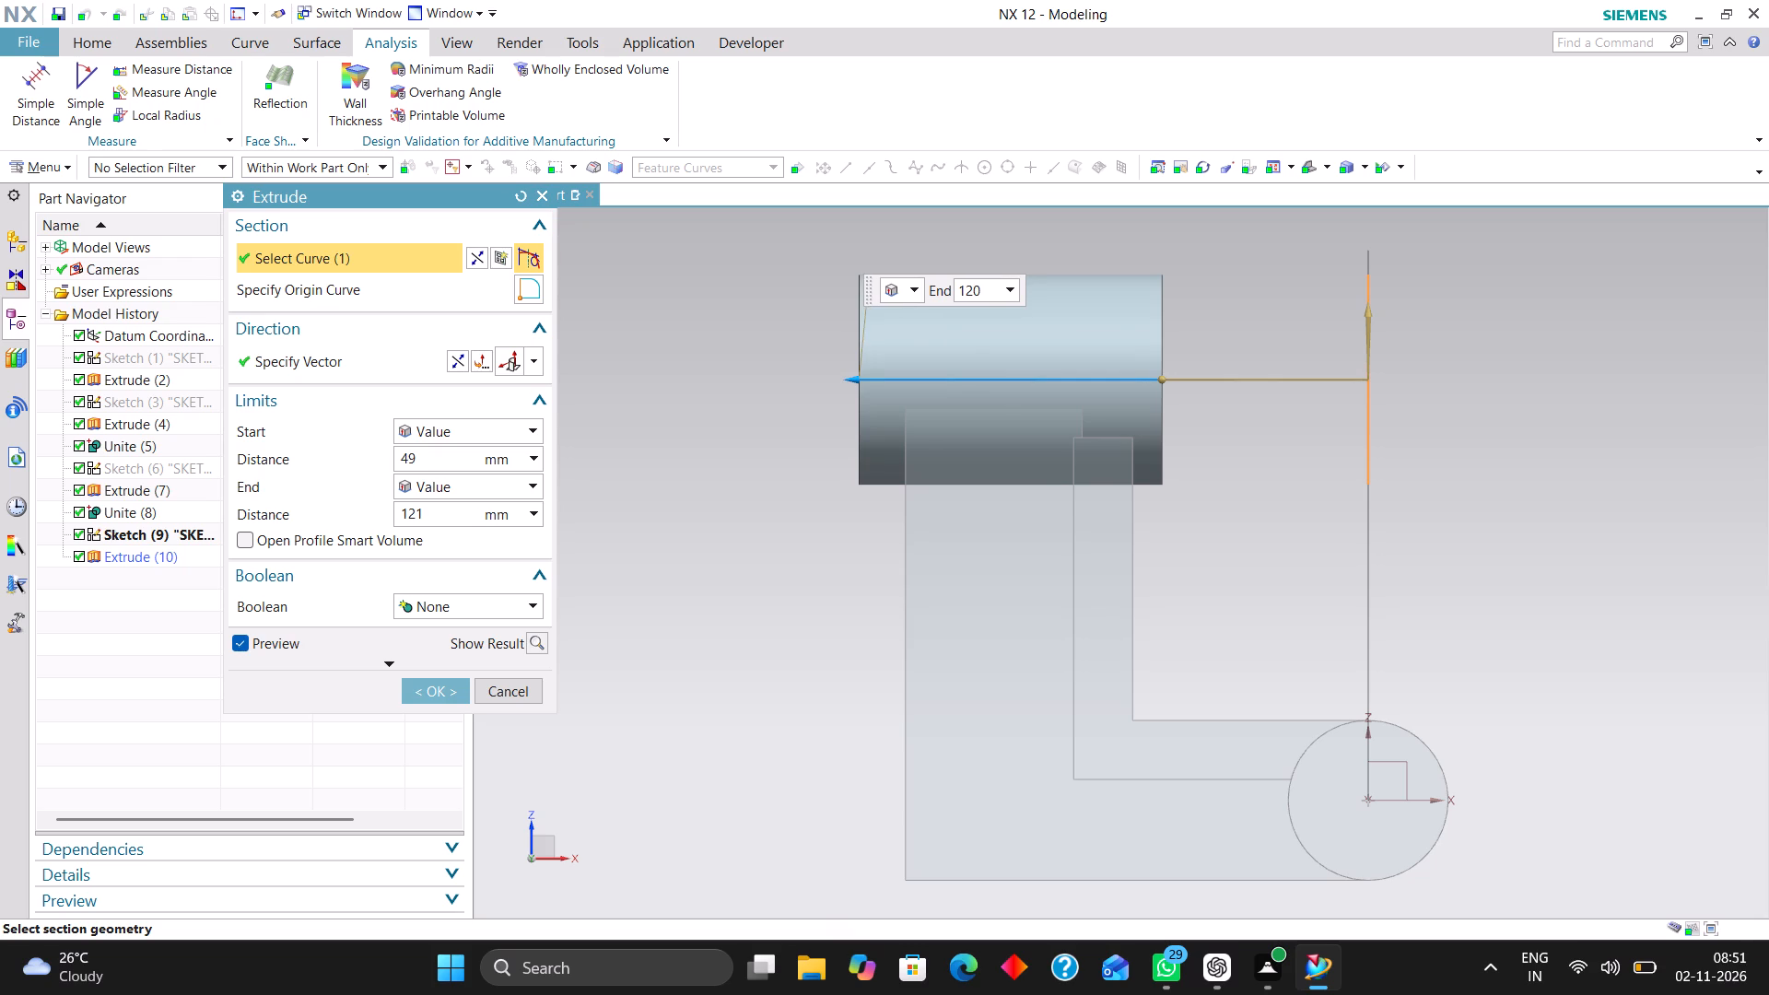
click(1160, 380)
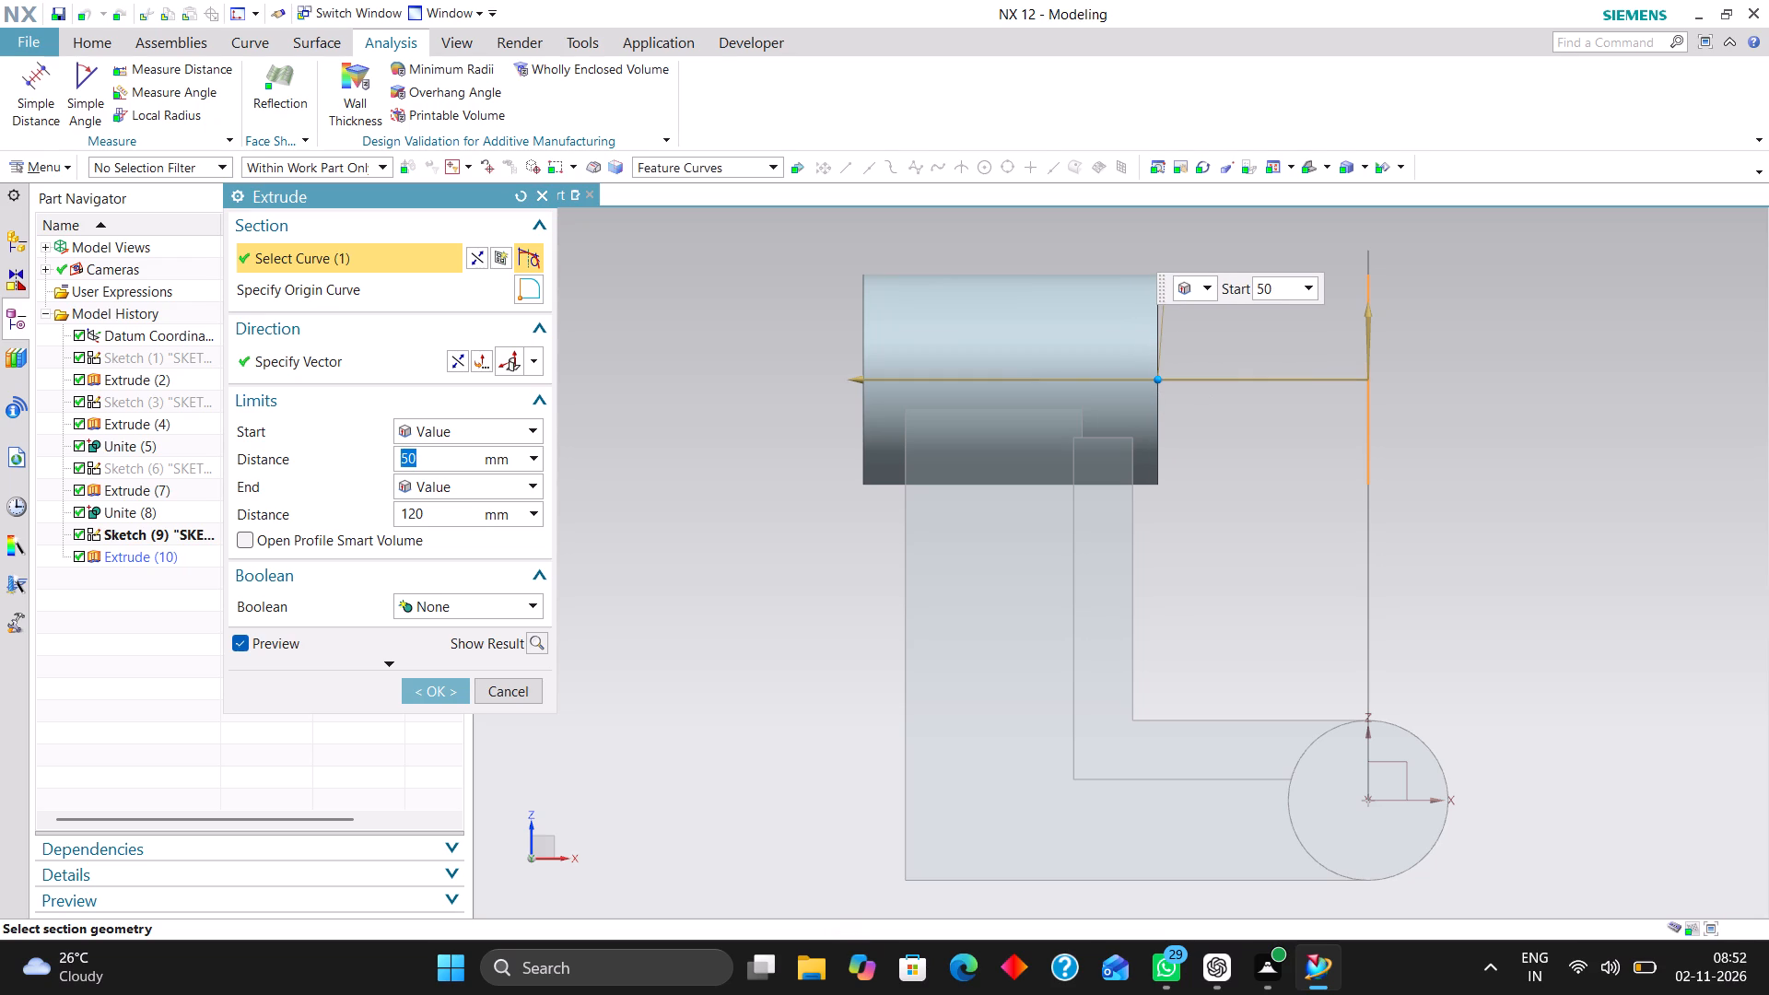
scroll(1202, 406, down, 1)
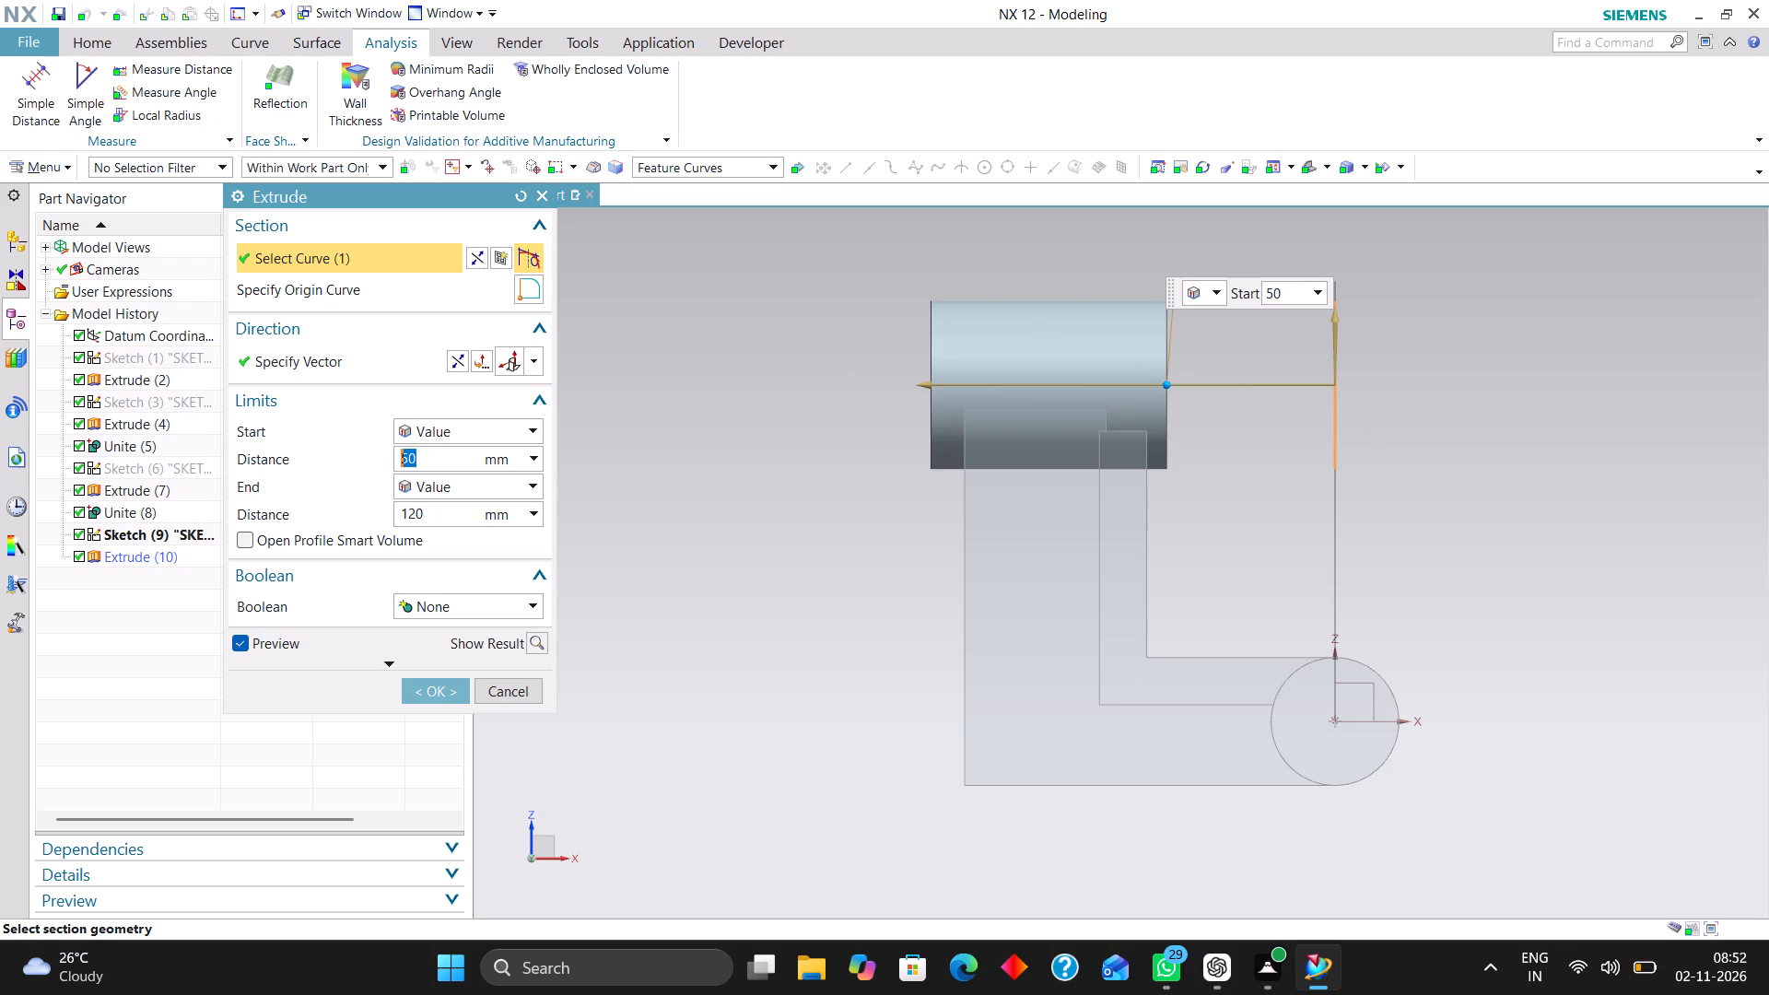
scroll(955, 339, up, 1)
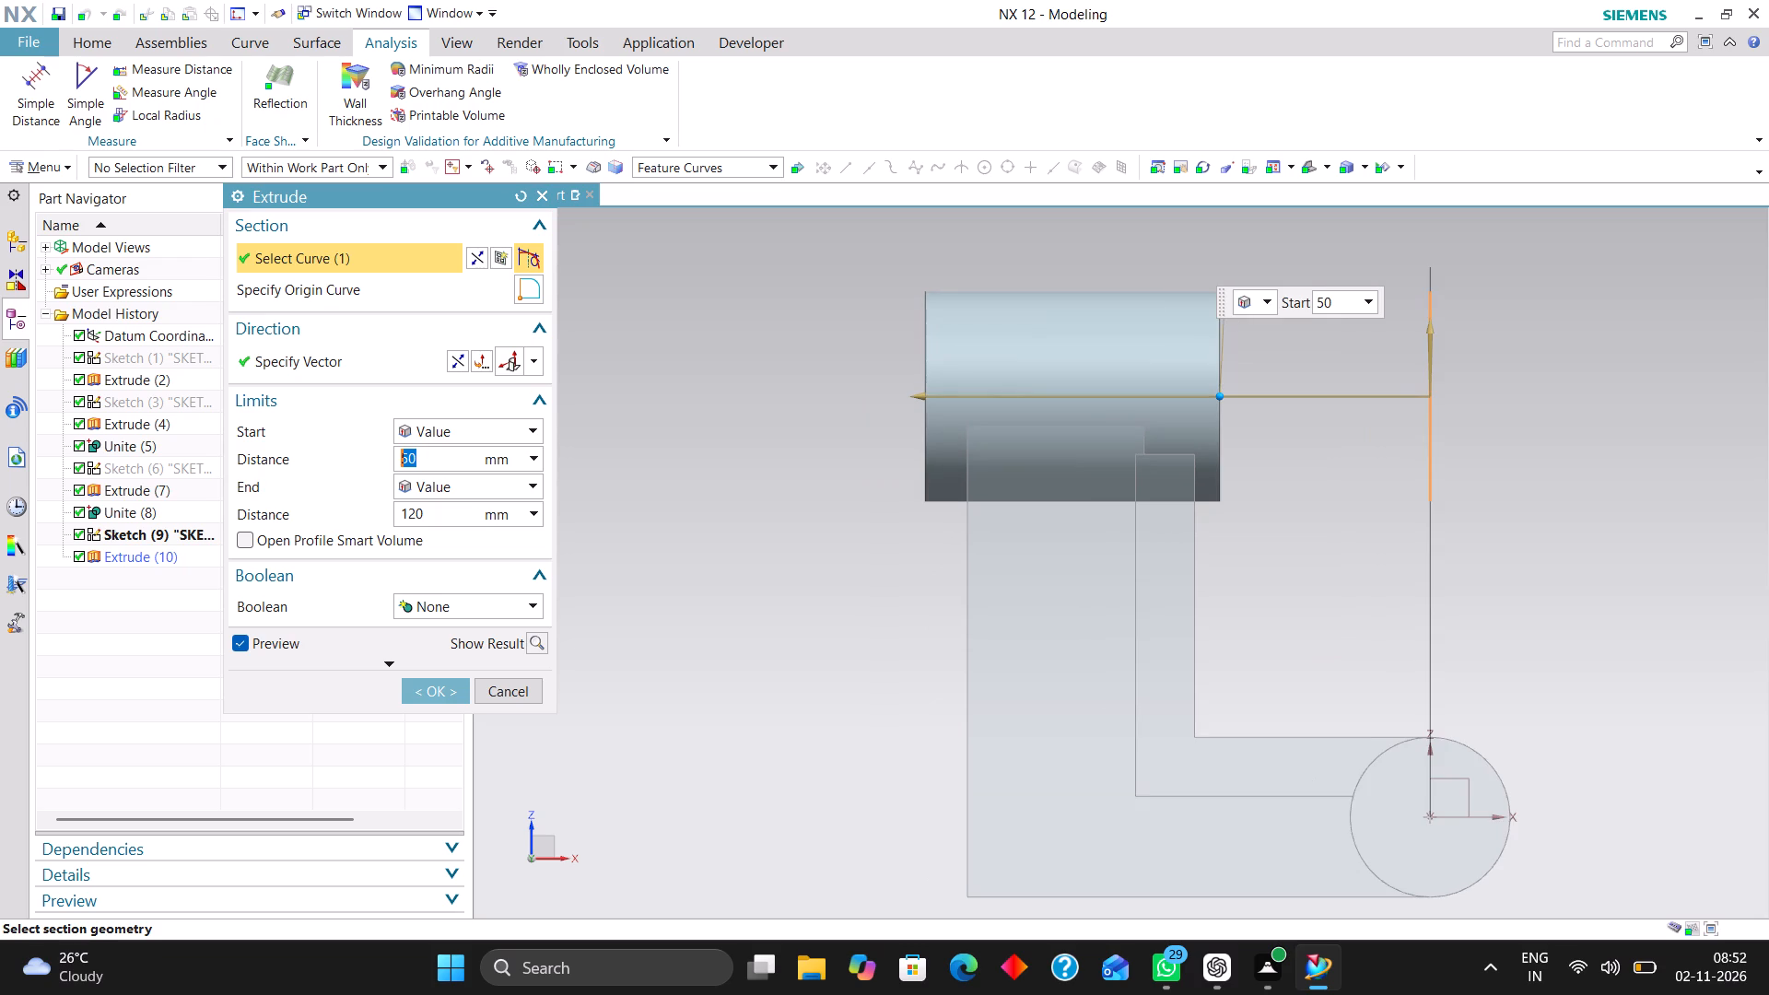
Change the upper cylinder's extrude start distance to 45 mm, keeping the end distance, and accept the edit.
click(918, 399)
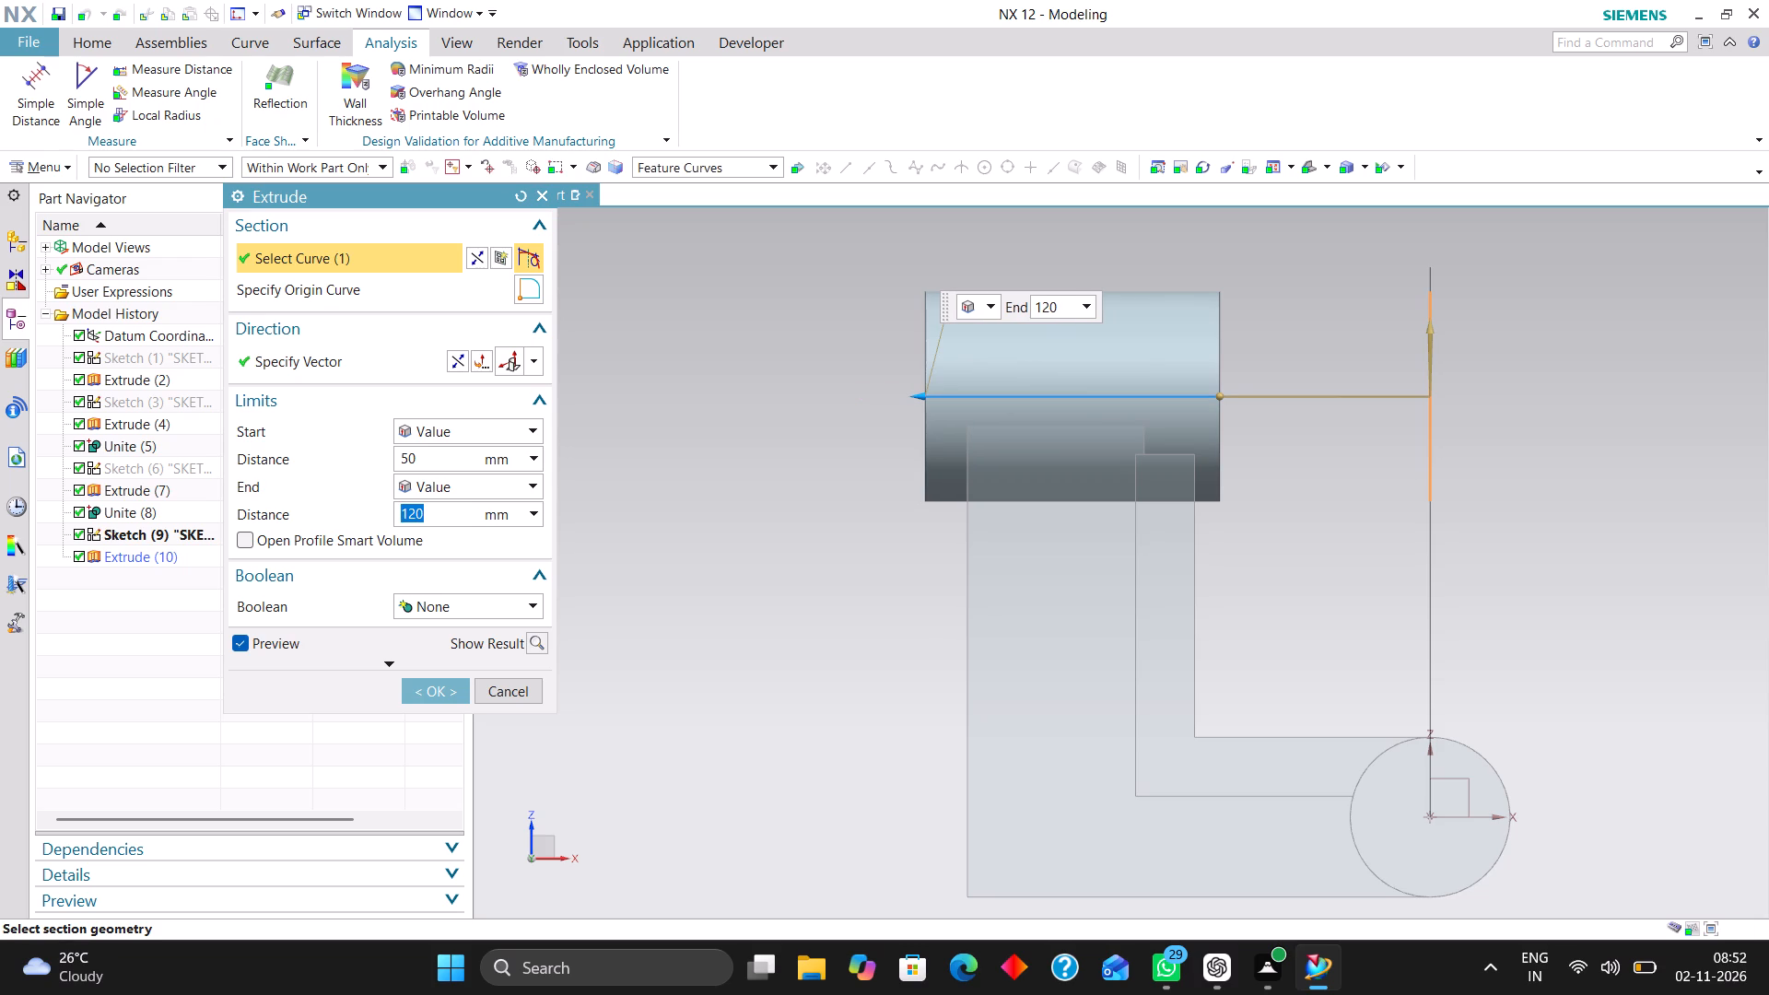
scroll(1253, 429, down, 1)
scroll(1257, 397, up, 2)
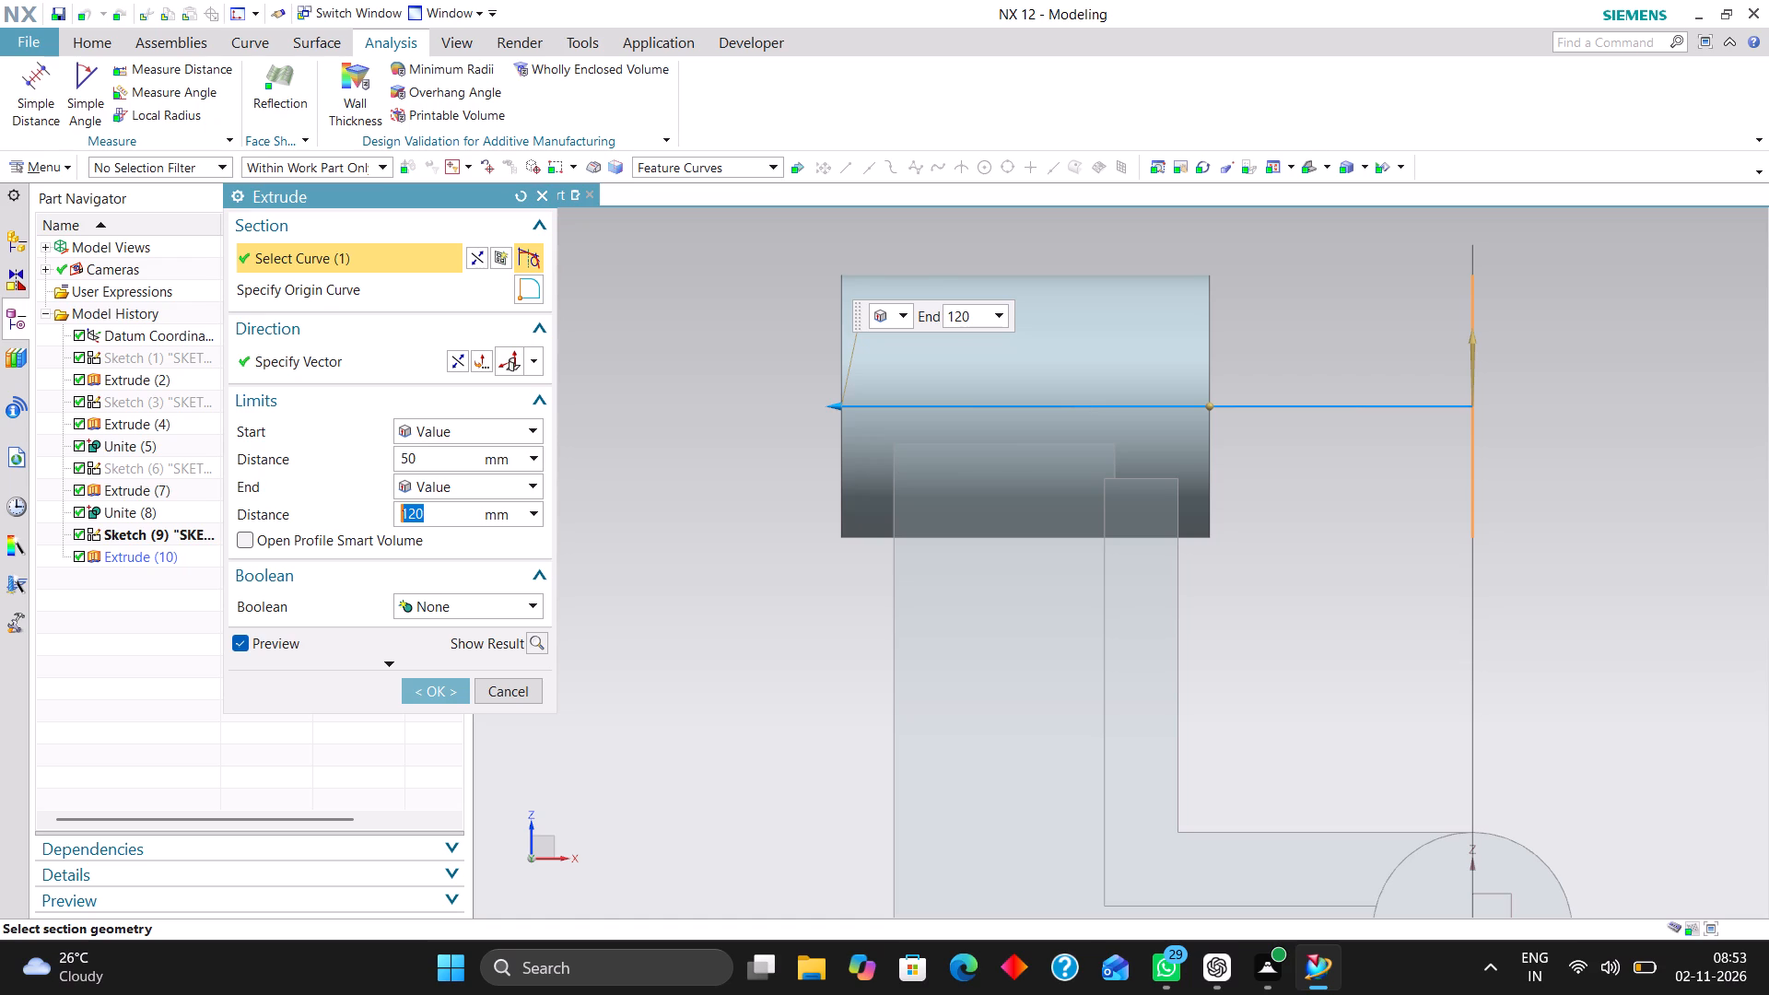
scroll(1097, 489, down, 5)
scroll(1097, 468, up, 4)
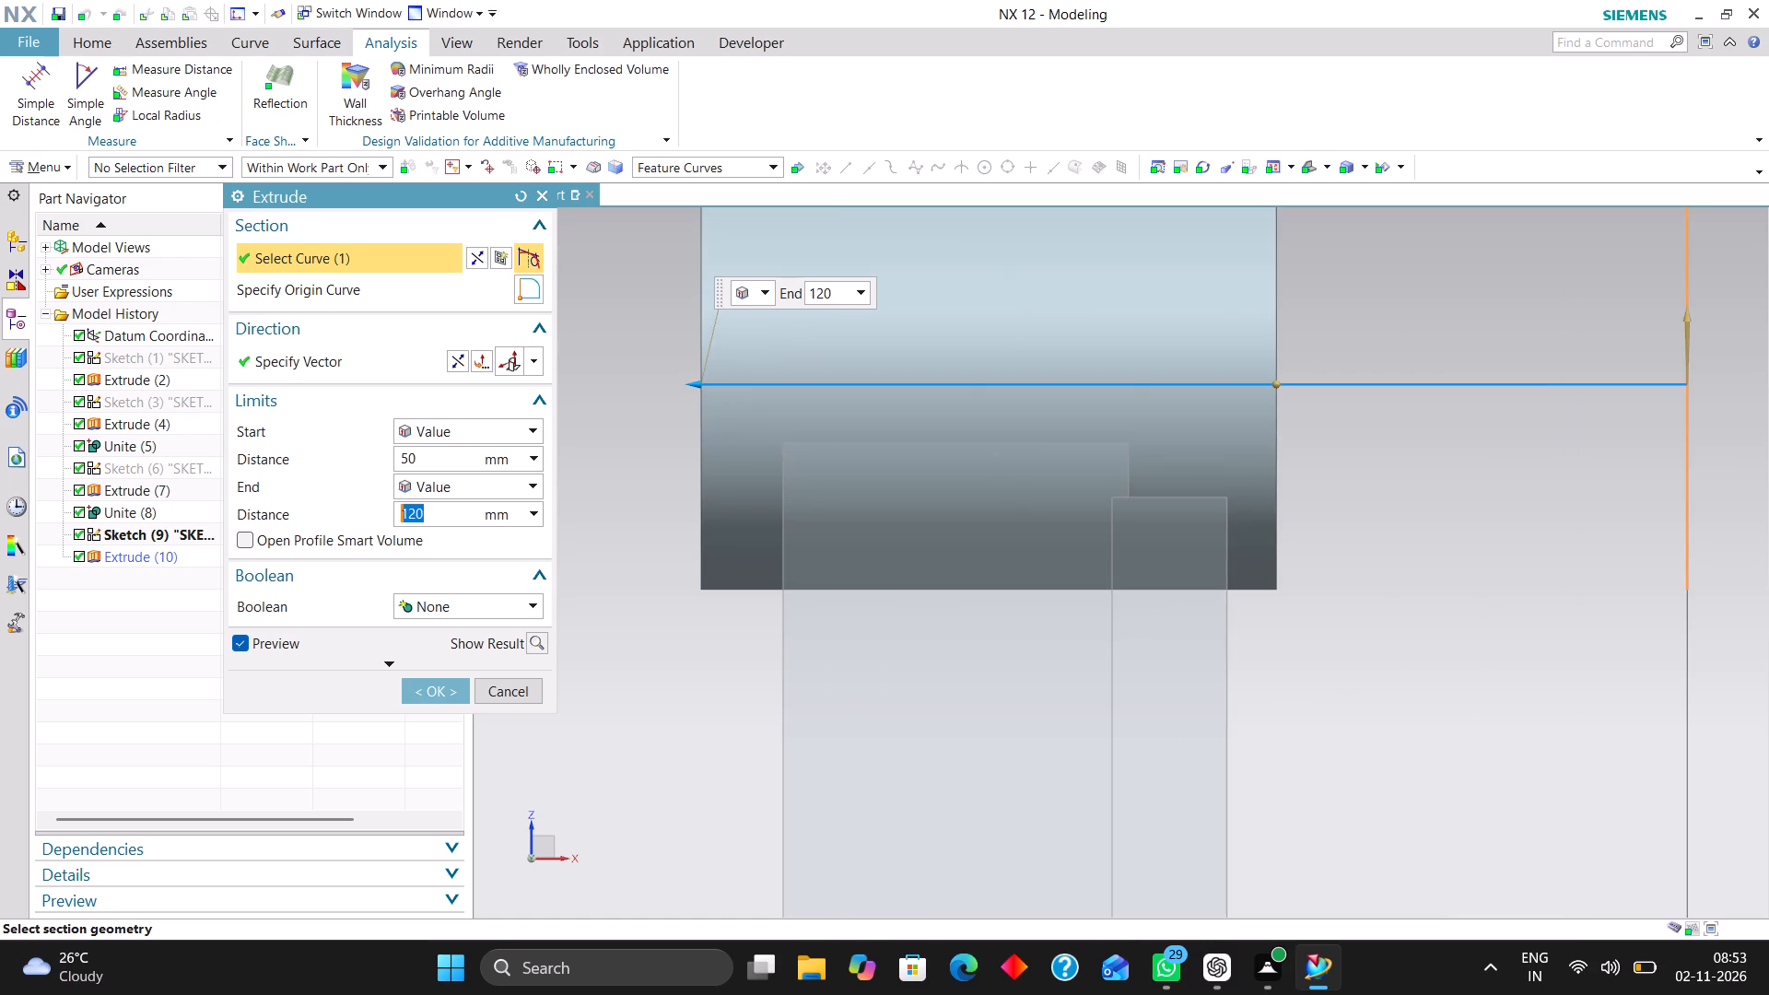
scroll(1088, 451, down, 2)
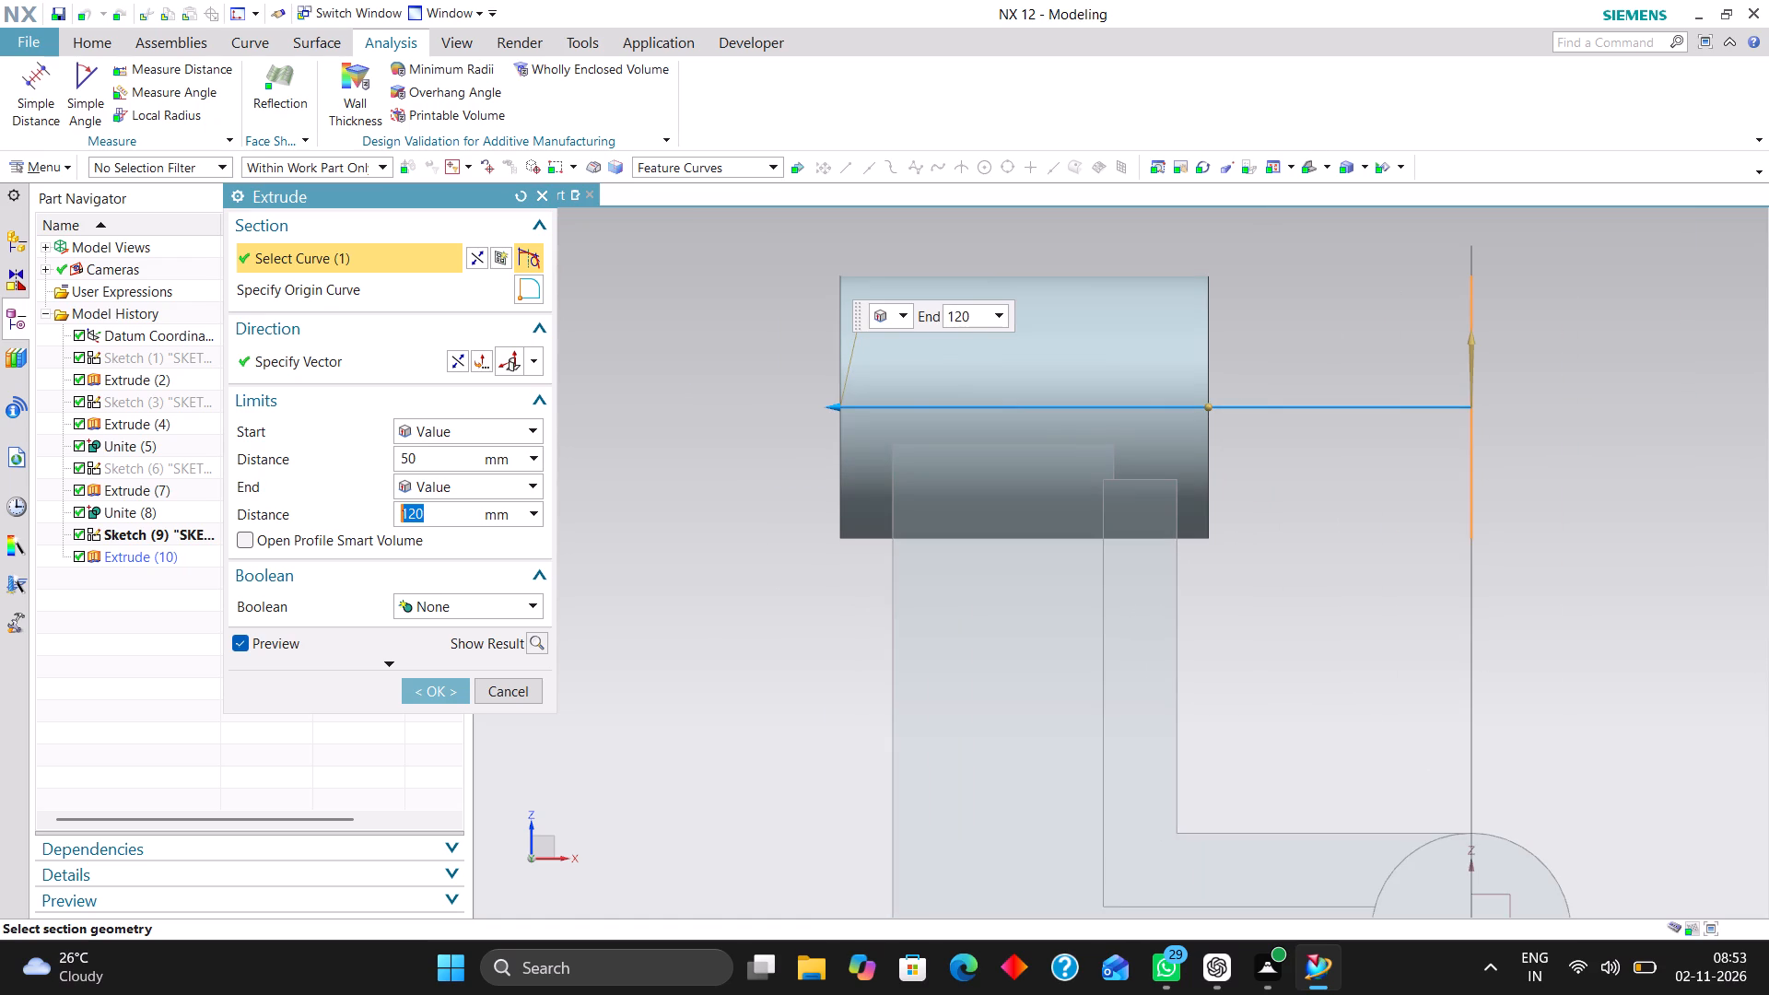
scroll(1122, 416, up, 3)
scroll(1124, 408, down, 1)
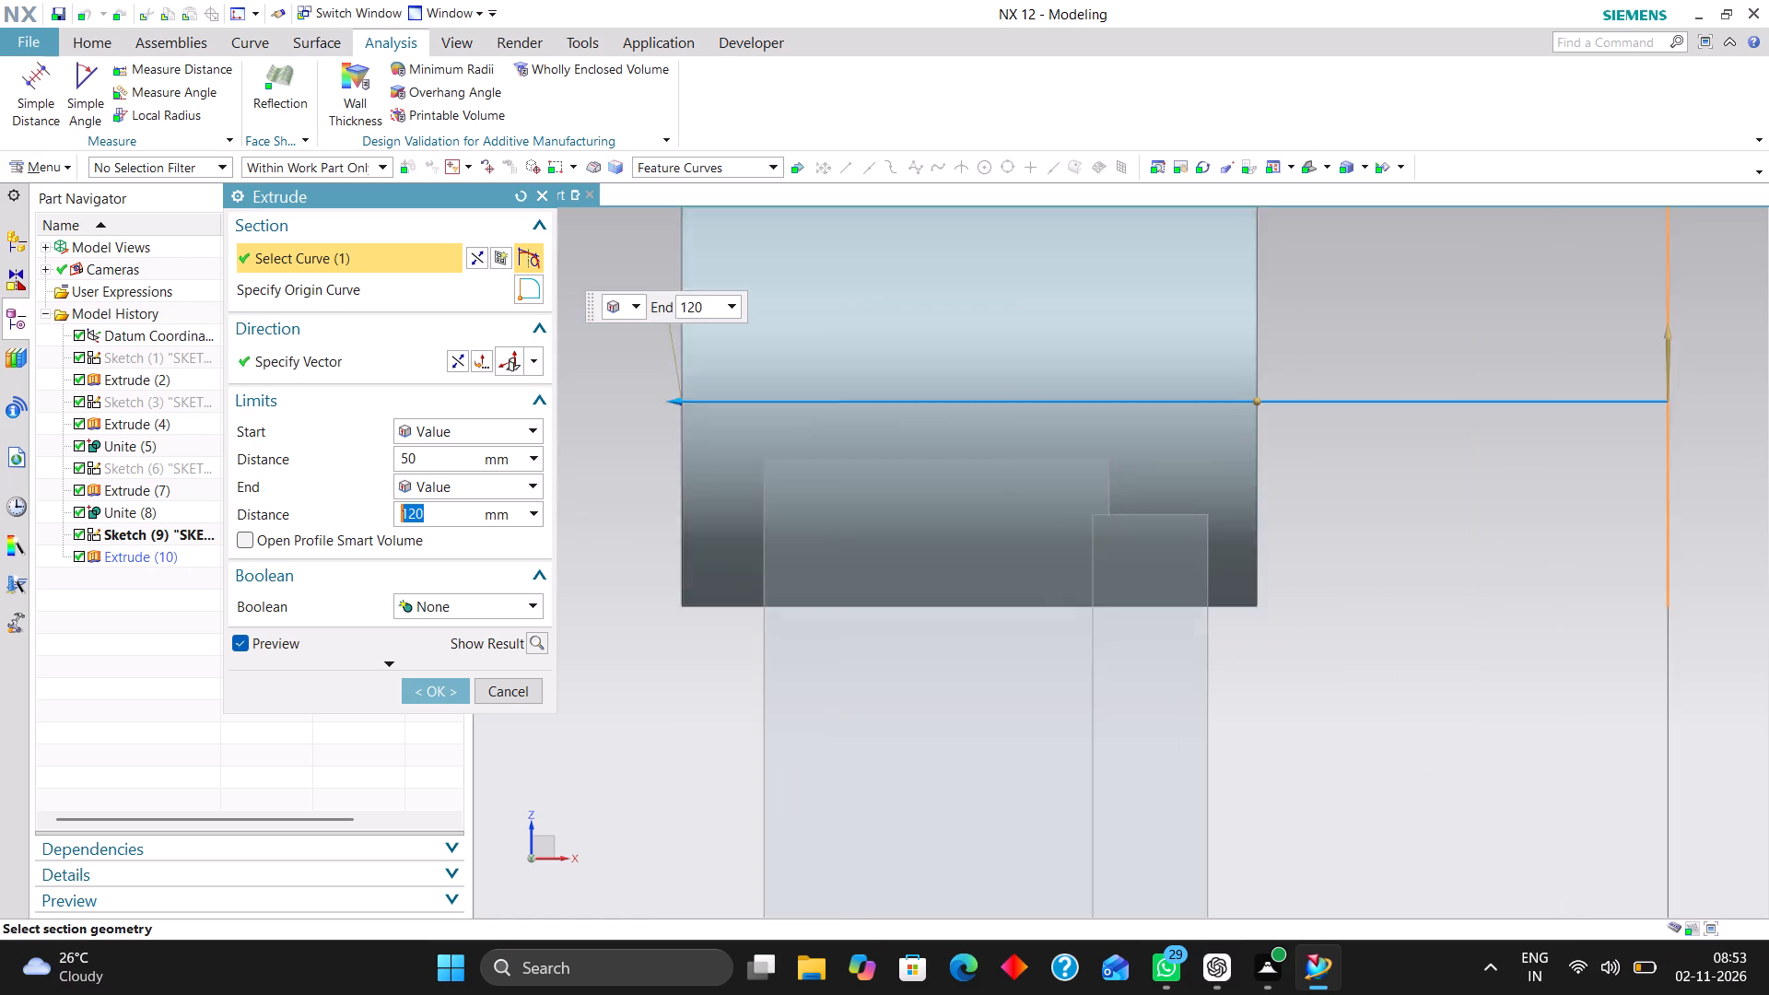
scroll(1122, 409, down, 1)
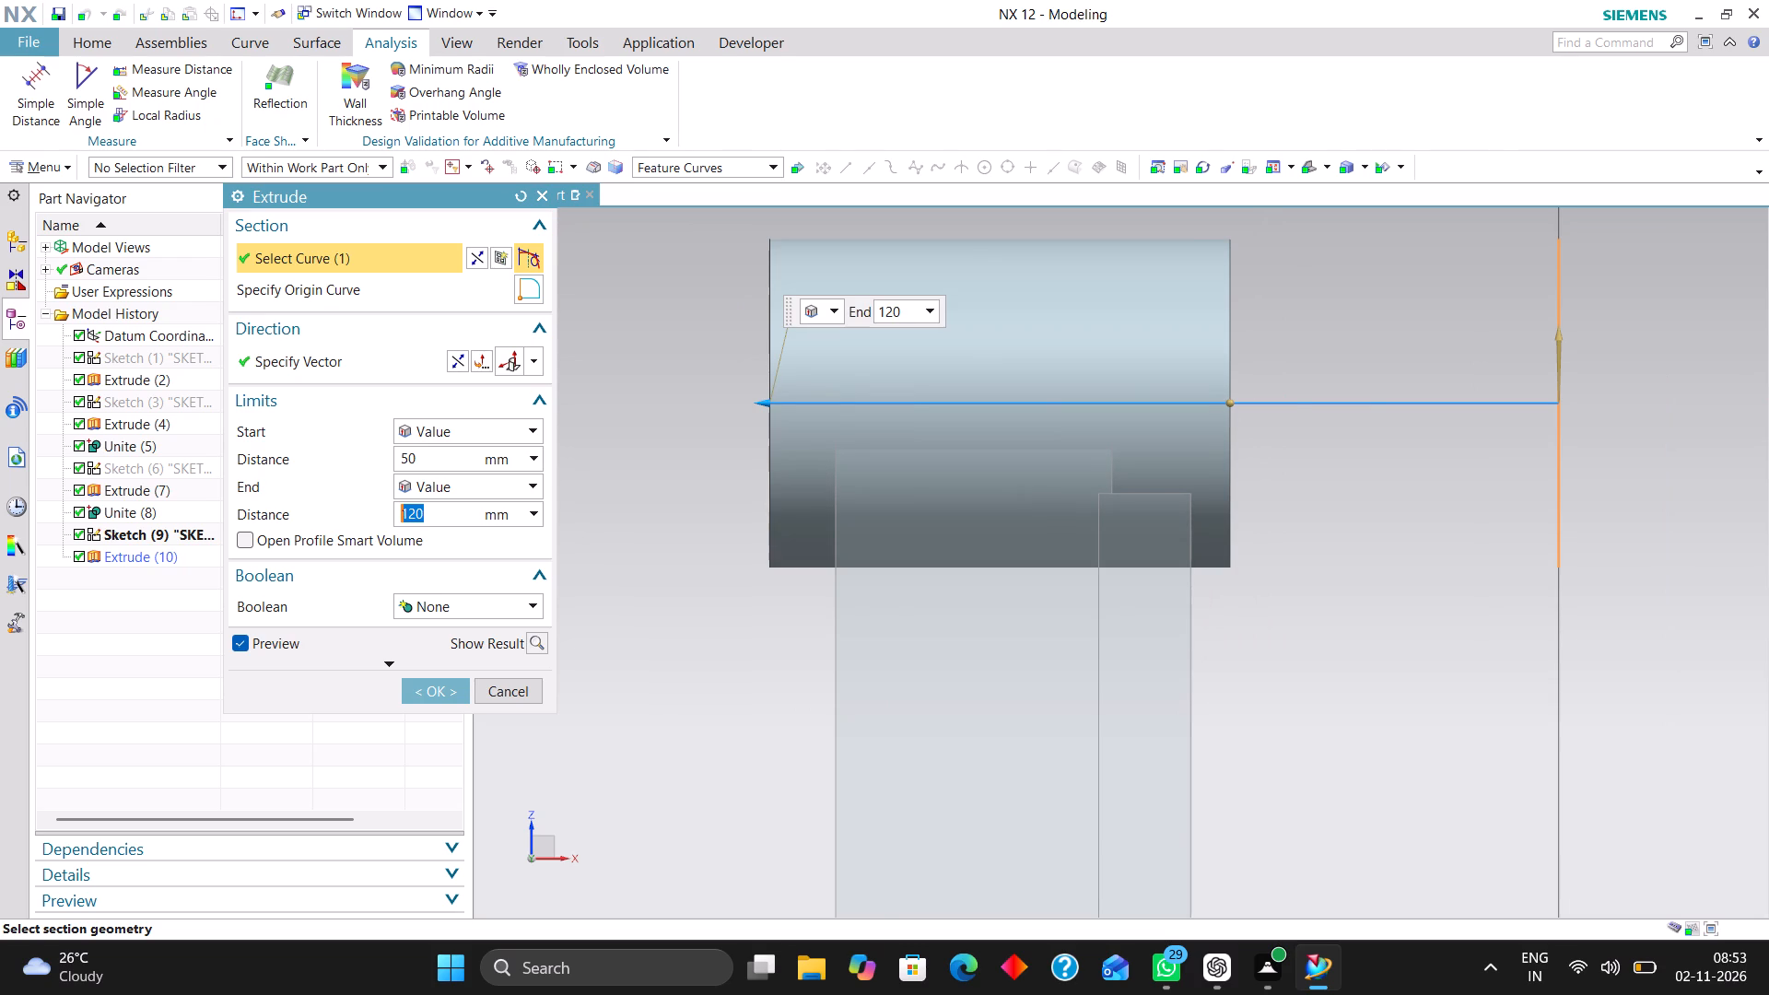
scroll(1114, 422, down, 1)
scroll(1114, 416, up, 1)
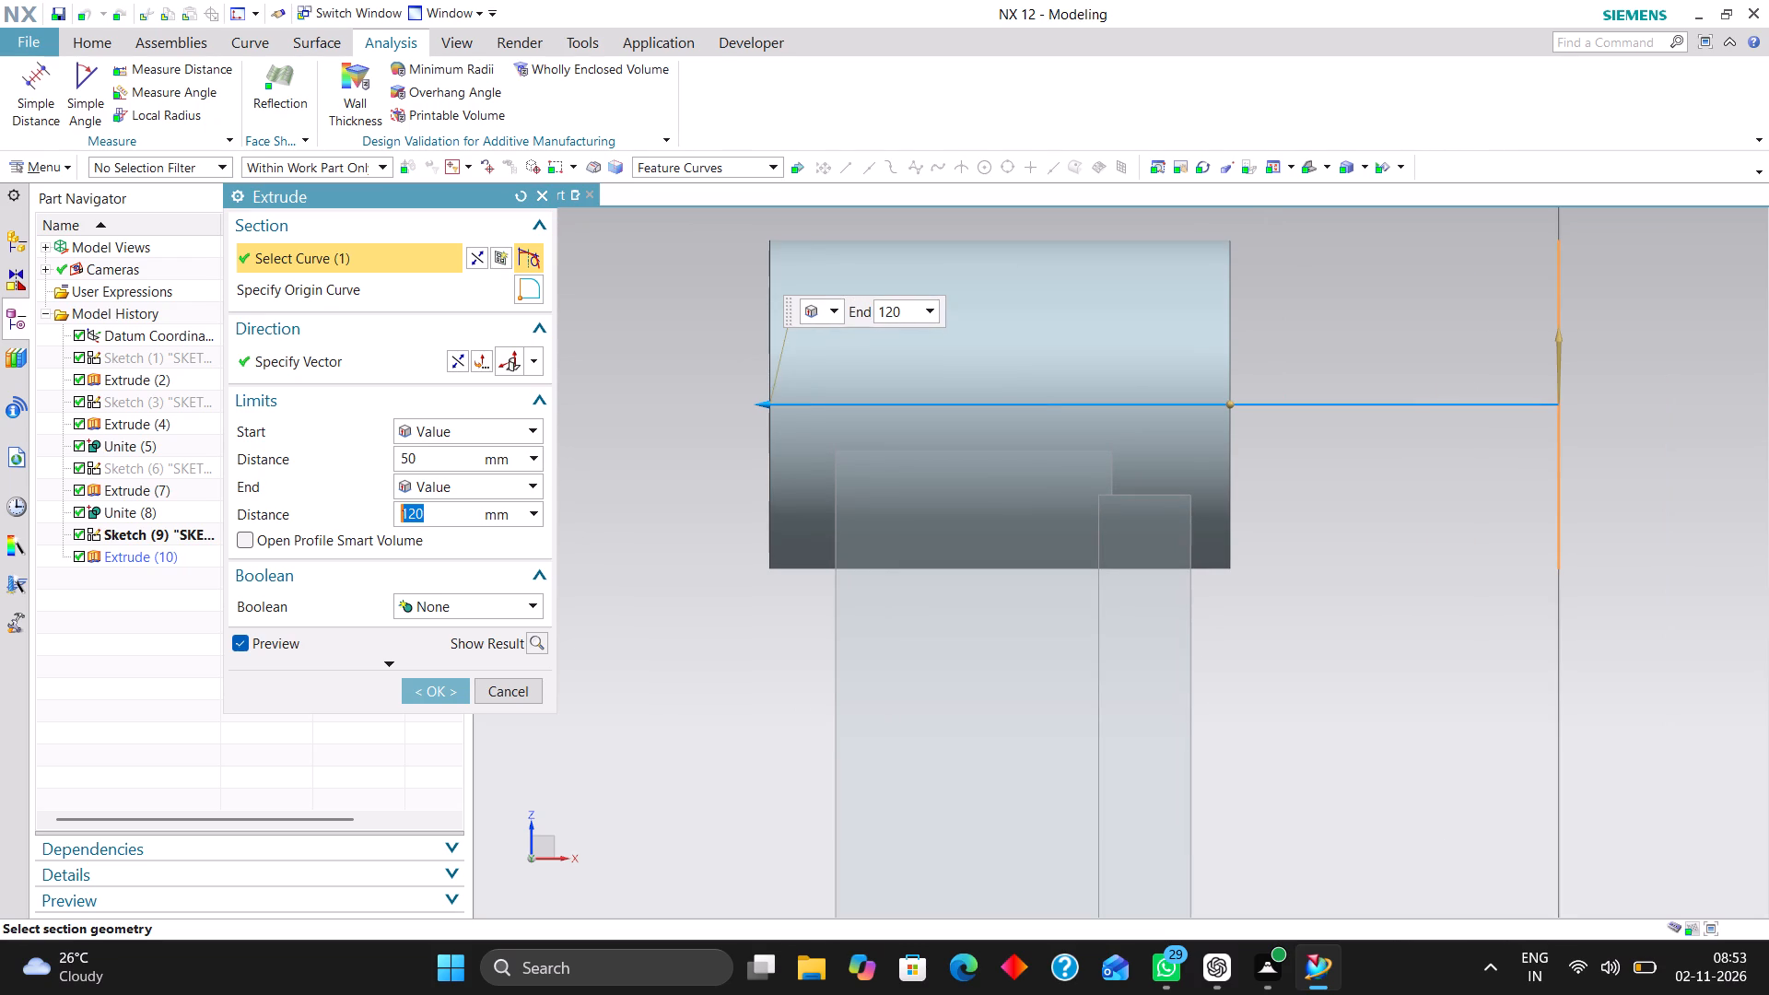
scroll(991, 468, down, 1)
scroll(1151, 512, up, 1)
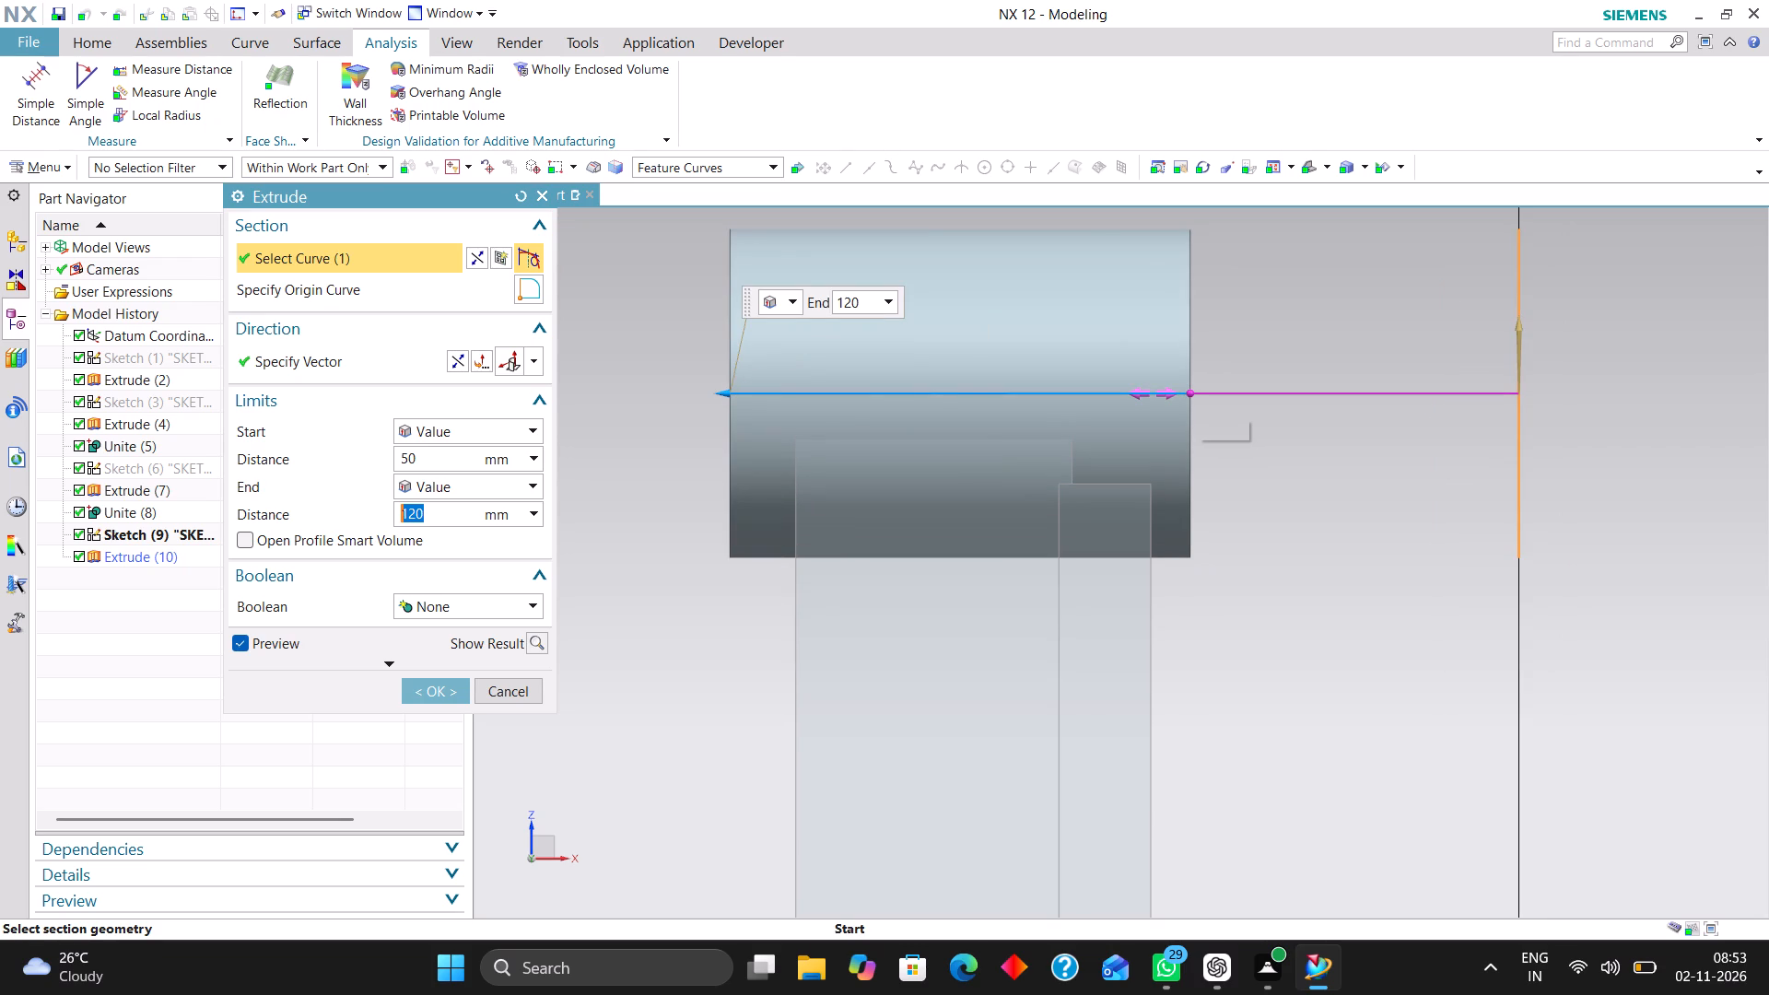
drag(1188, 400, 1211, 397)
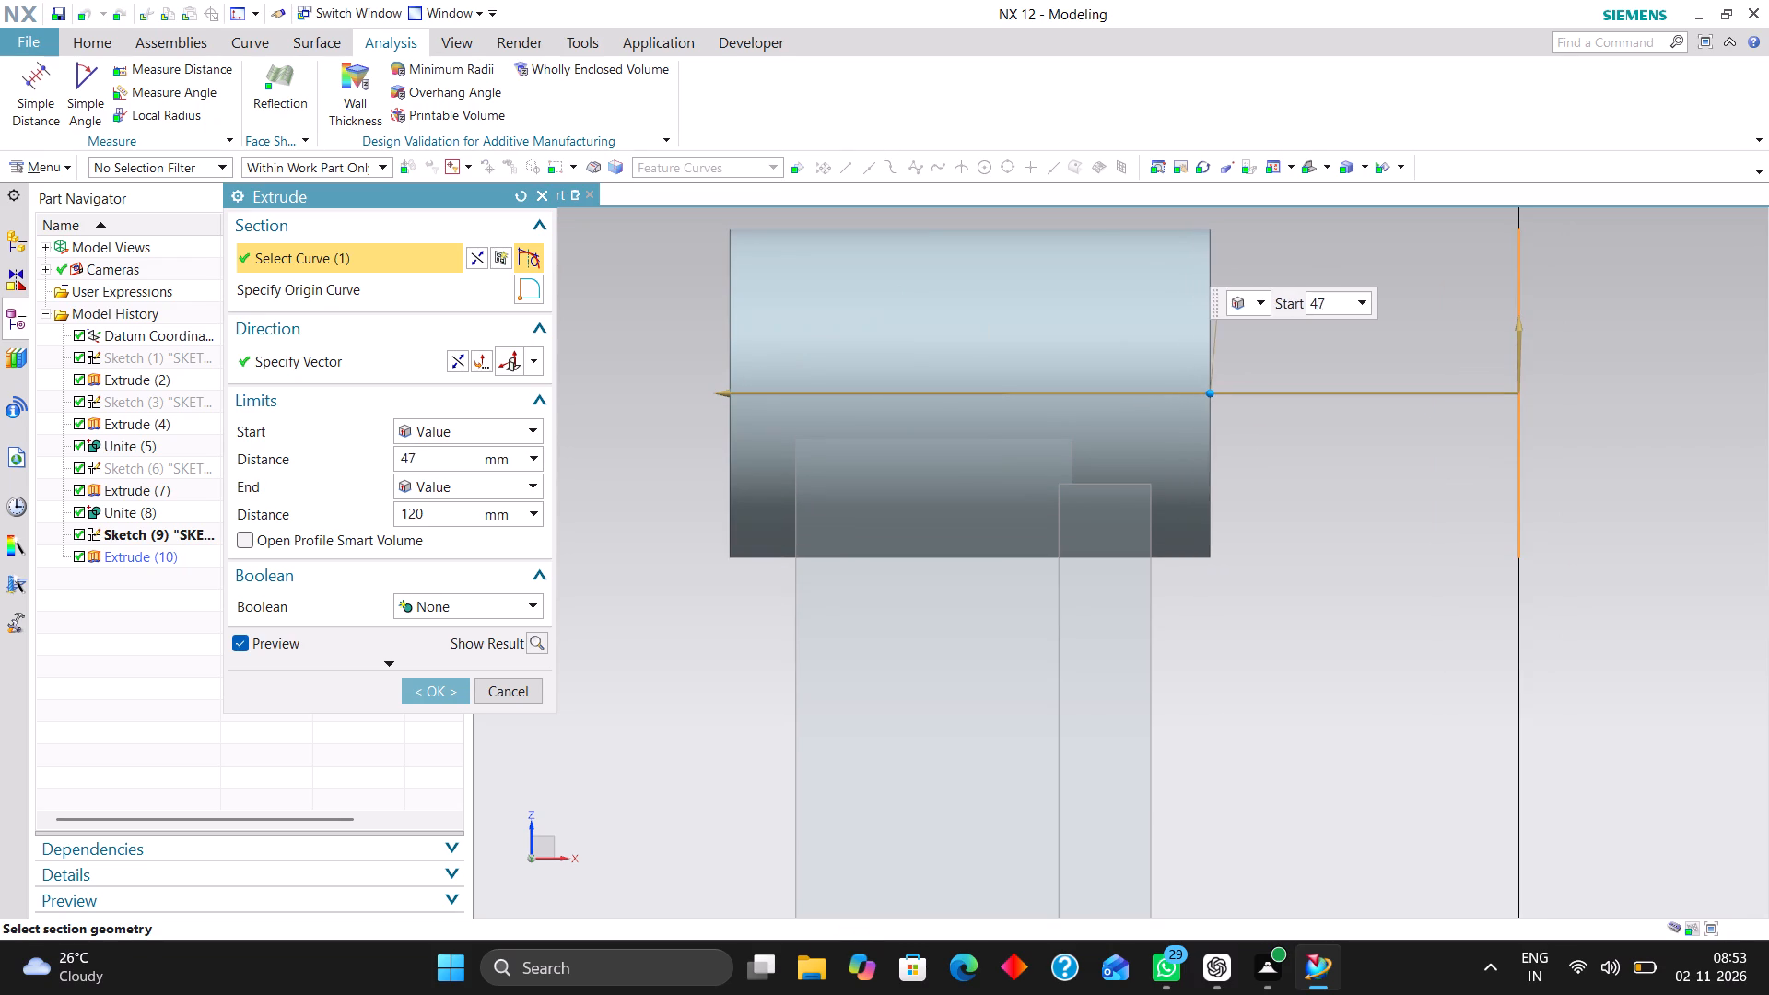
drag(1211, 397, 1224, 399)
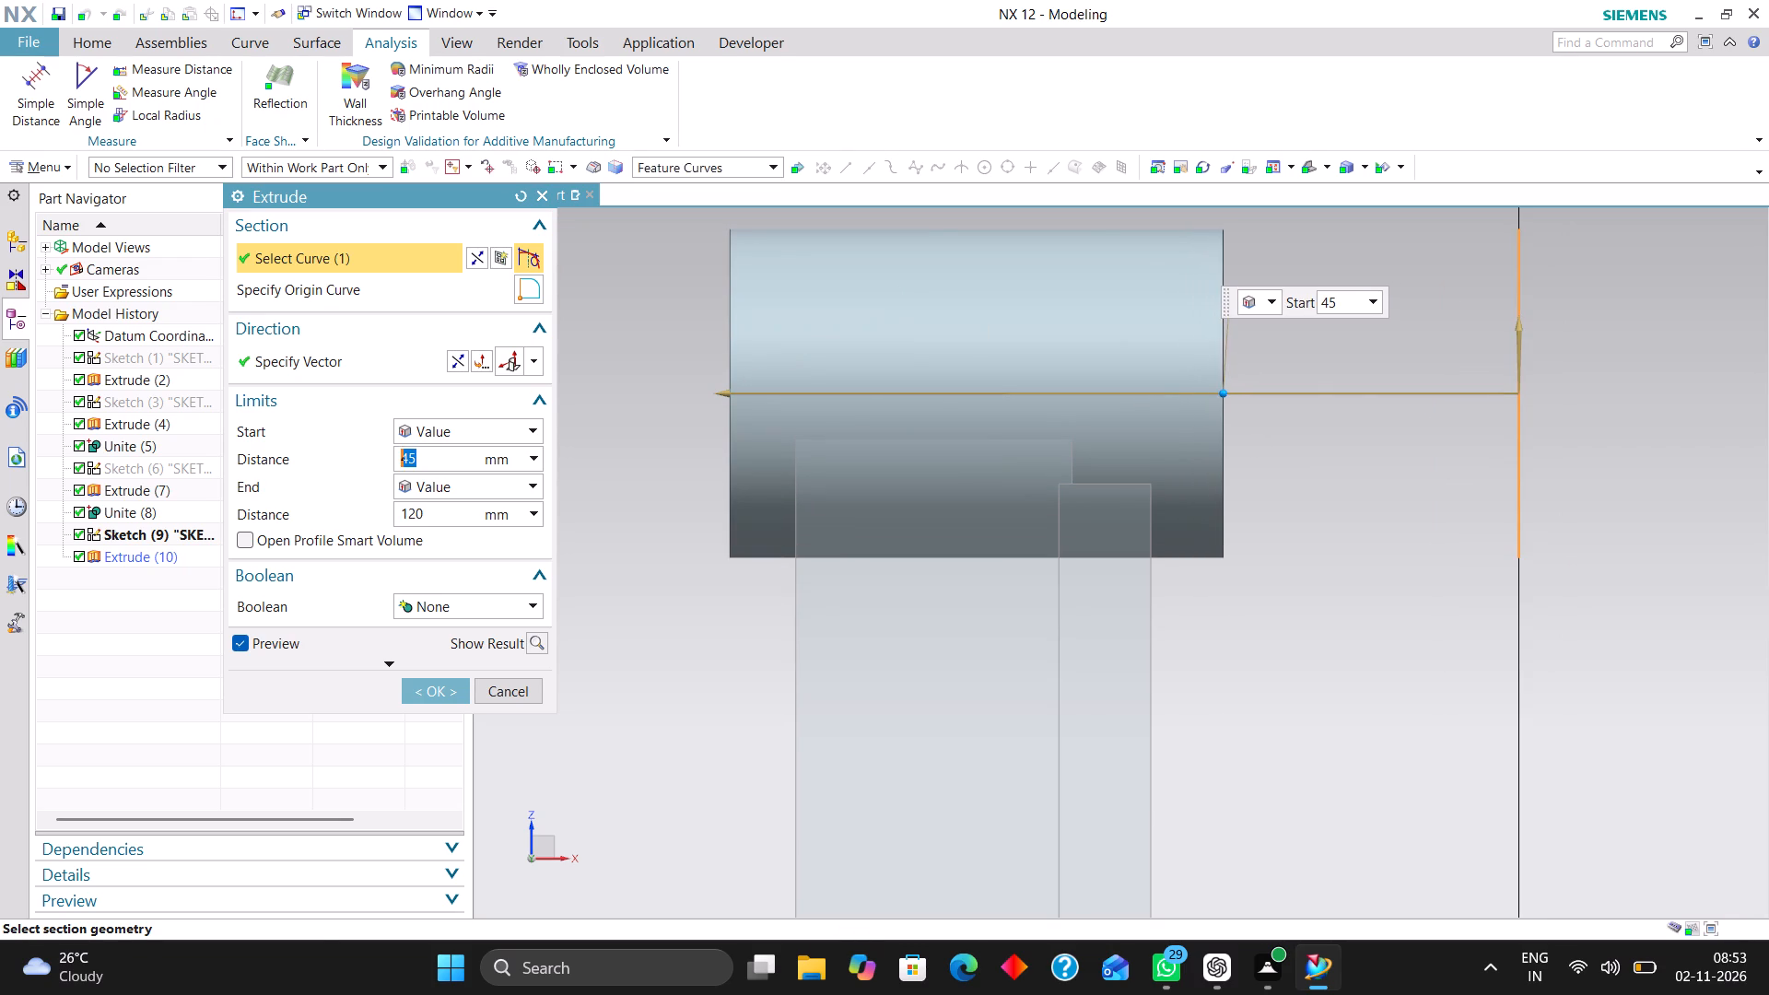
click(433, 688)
Measure and save the distance from the upright's inner side face to the upper cylinder's nearby end face with Simple Distance.
scroll(740, 540, down, 1)
middle_drag(1105, 606, 1092, 606)
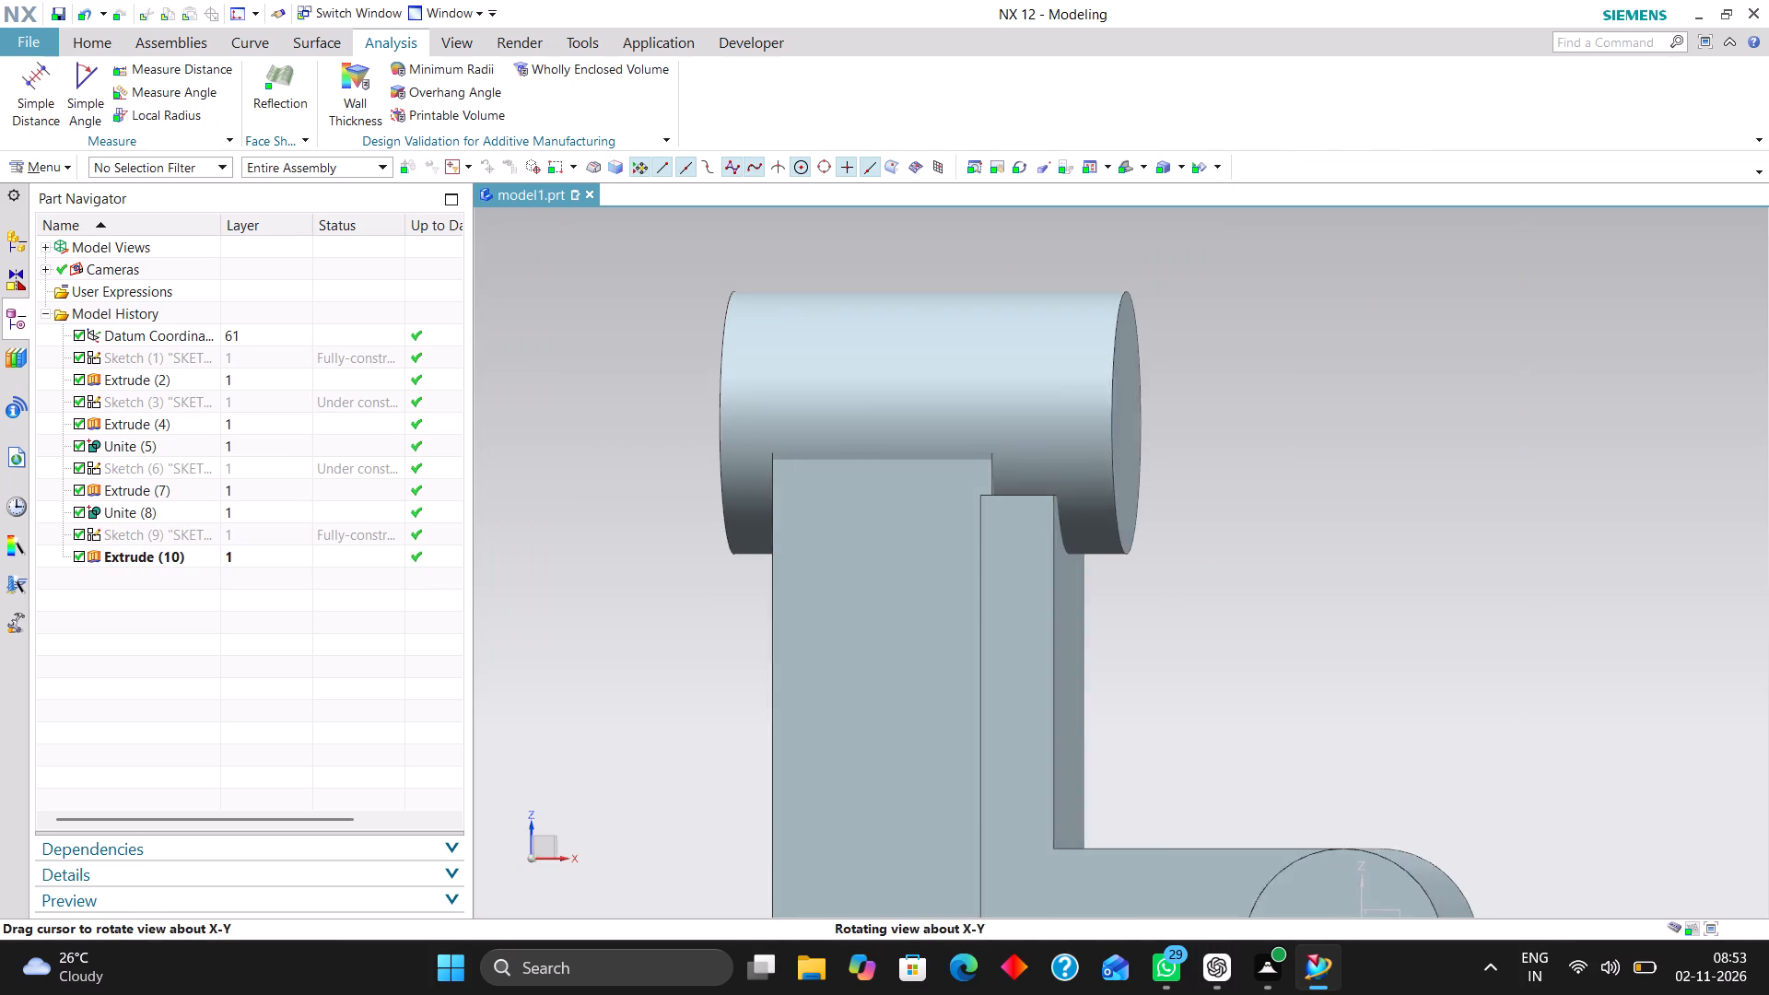
middle_drag(1092, 606, 1087, 608)
click(53, 96)
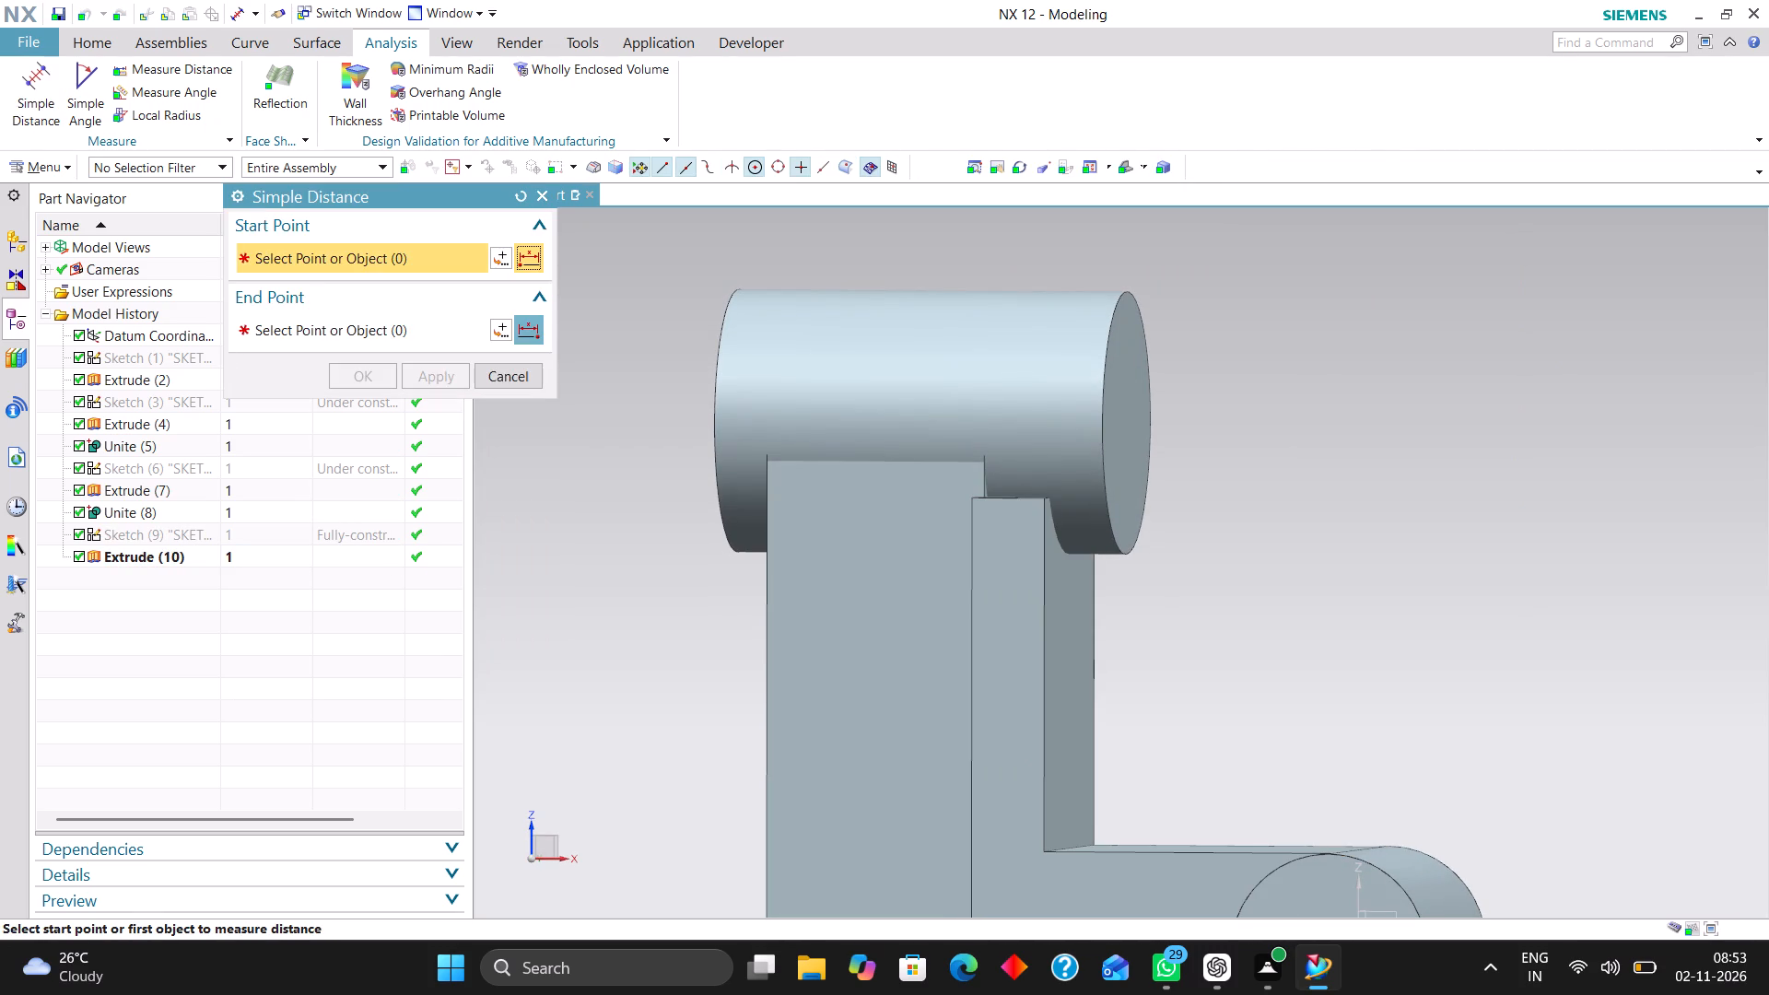
click(1049, 605)
click(1128, 491)
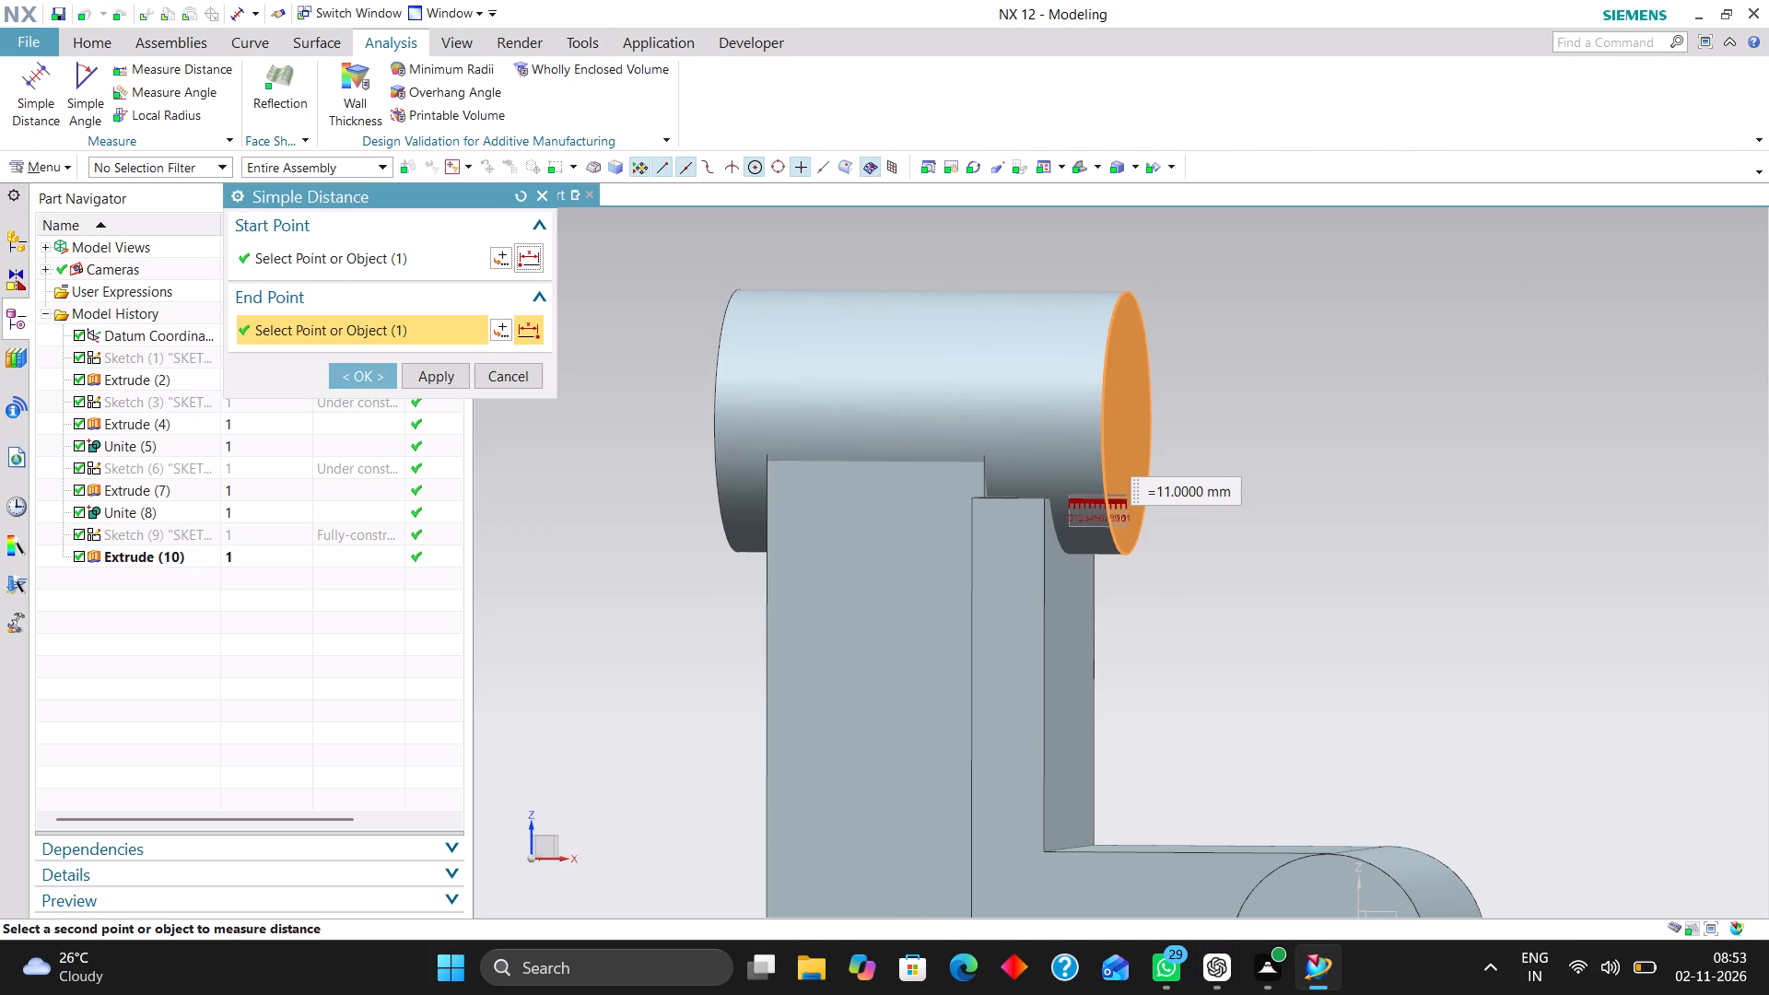
click(360, 383)
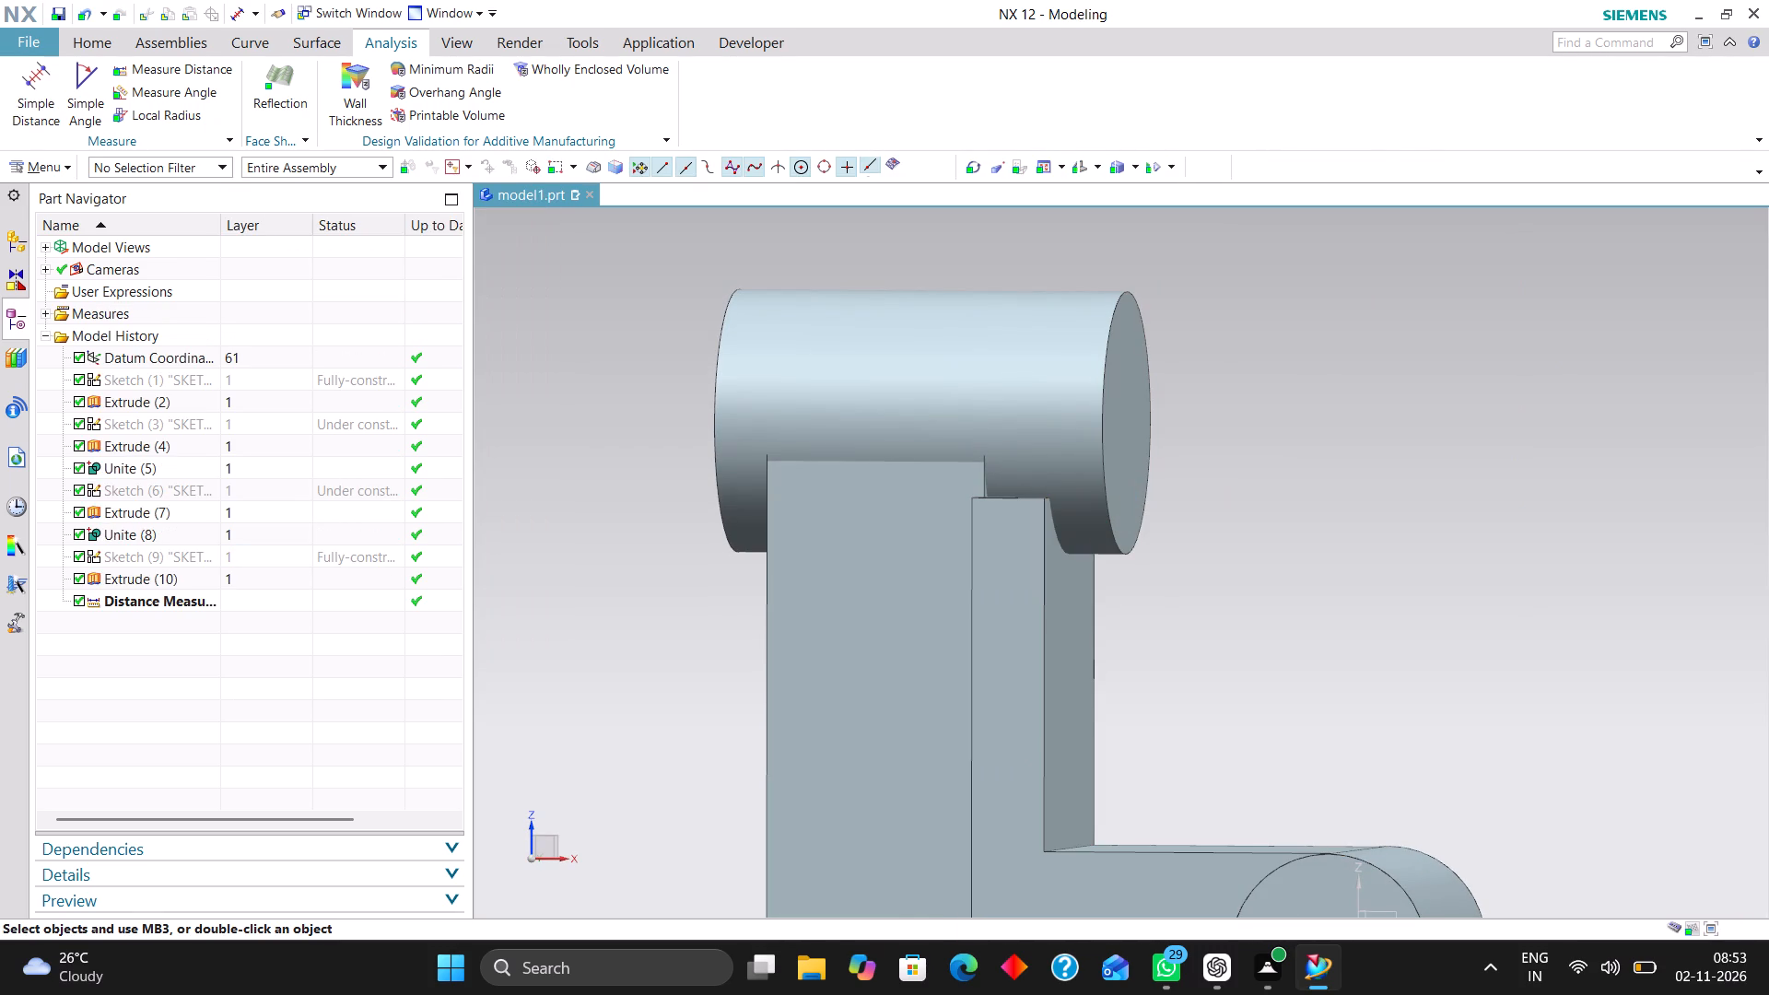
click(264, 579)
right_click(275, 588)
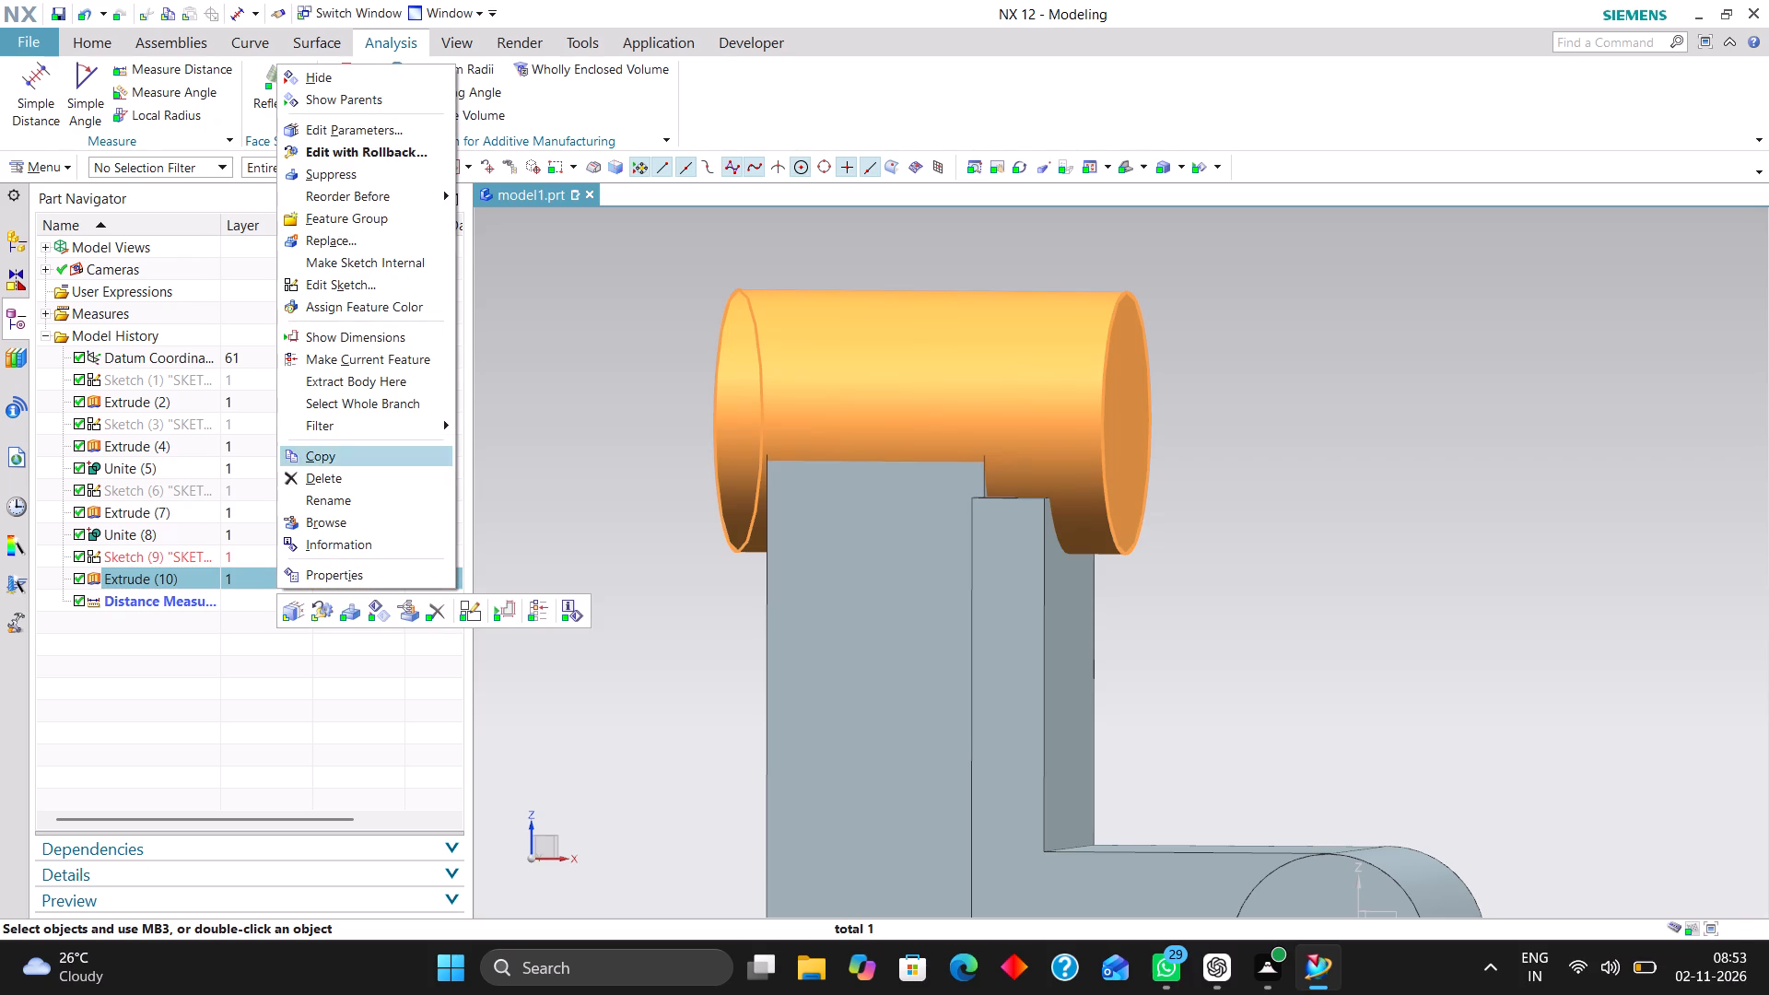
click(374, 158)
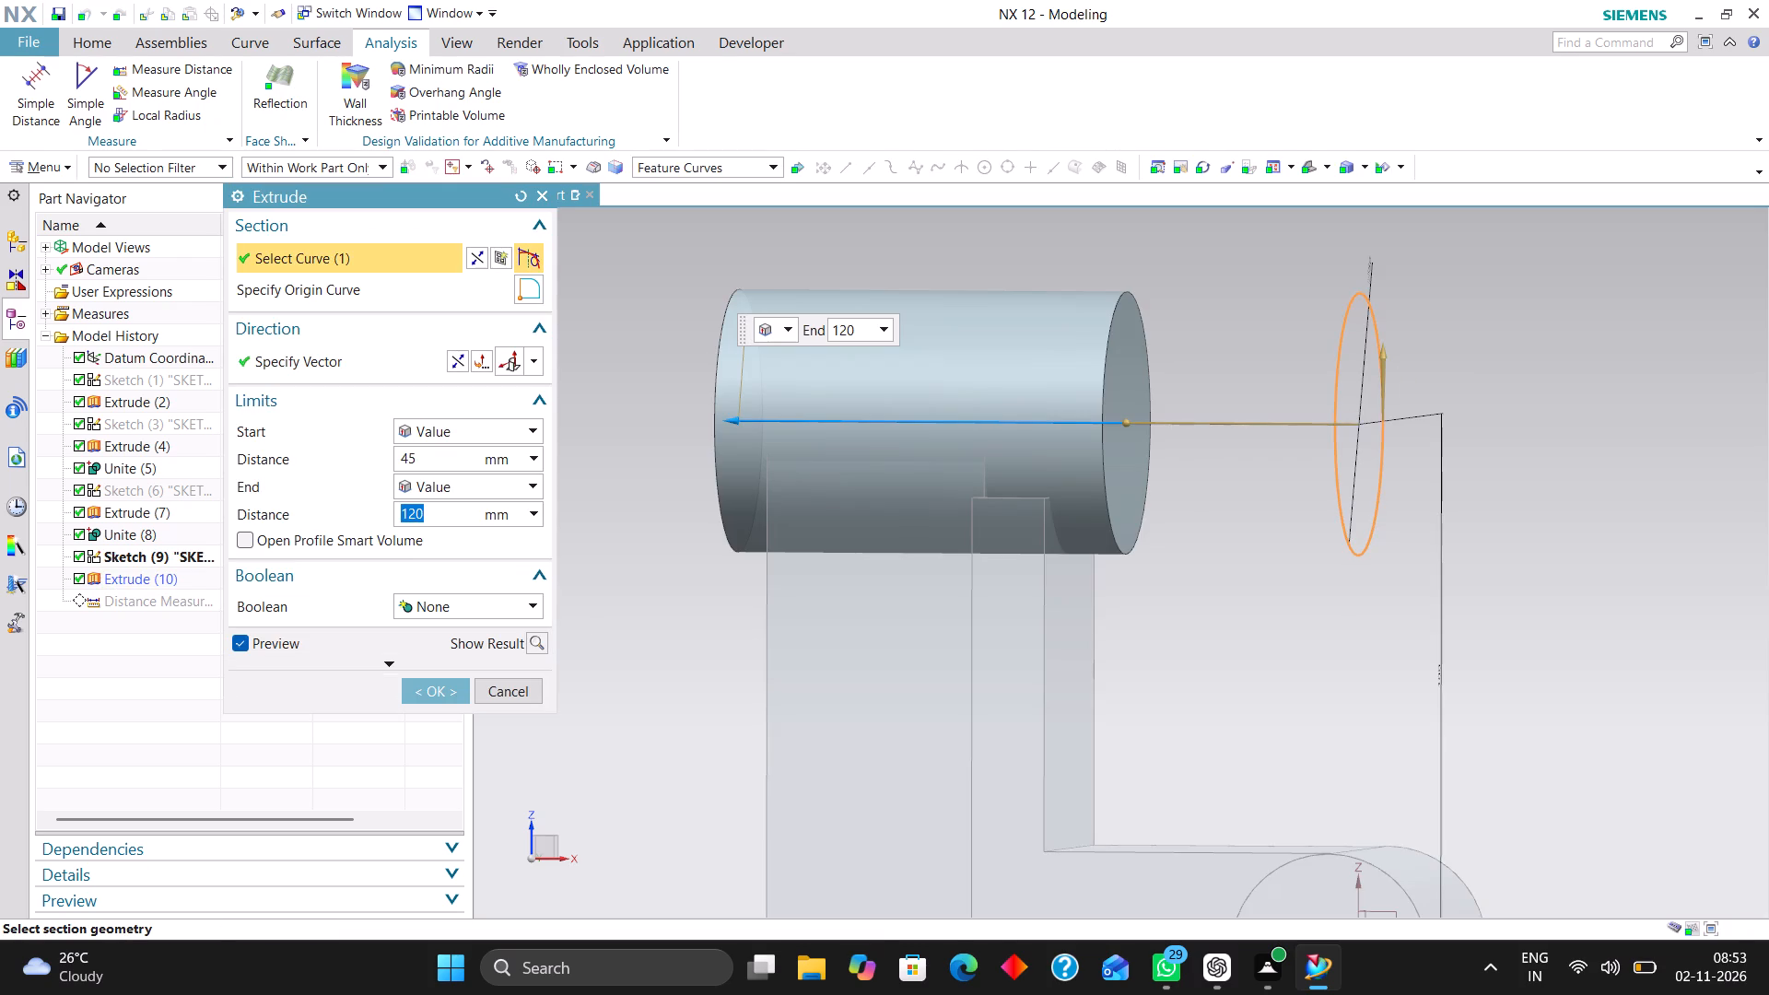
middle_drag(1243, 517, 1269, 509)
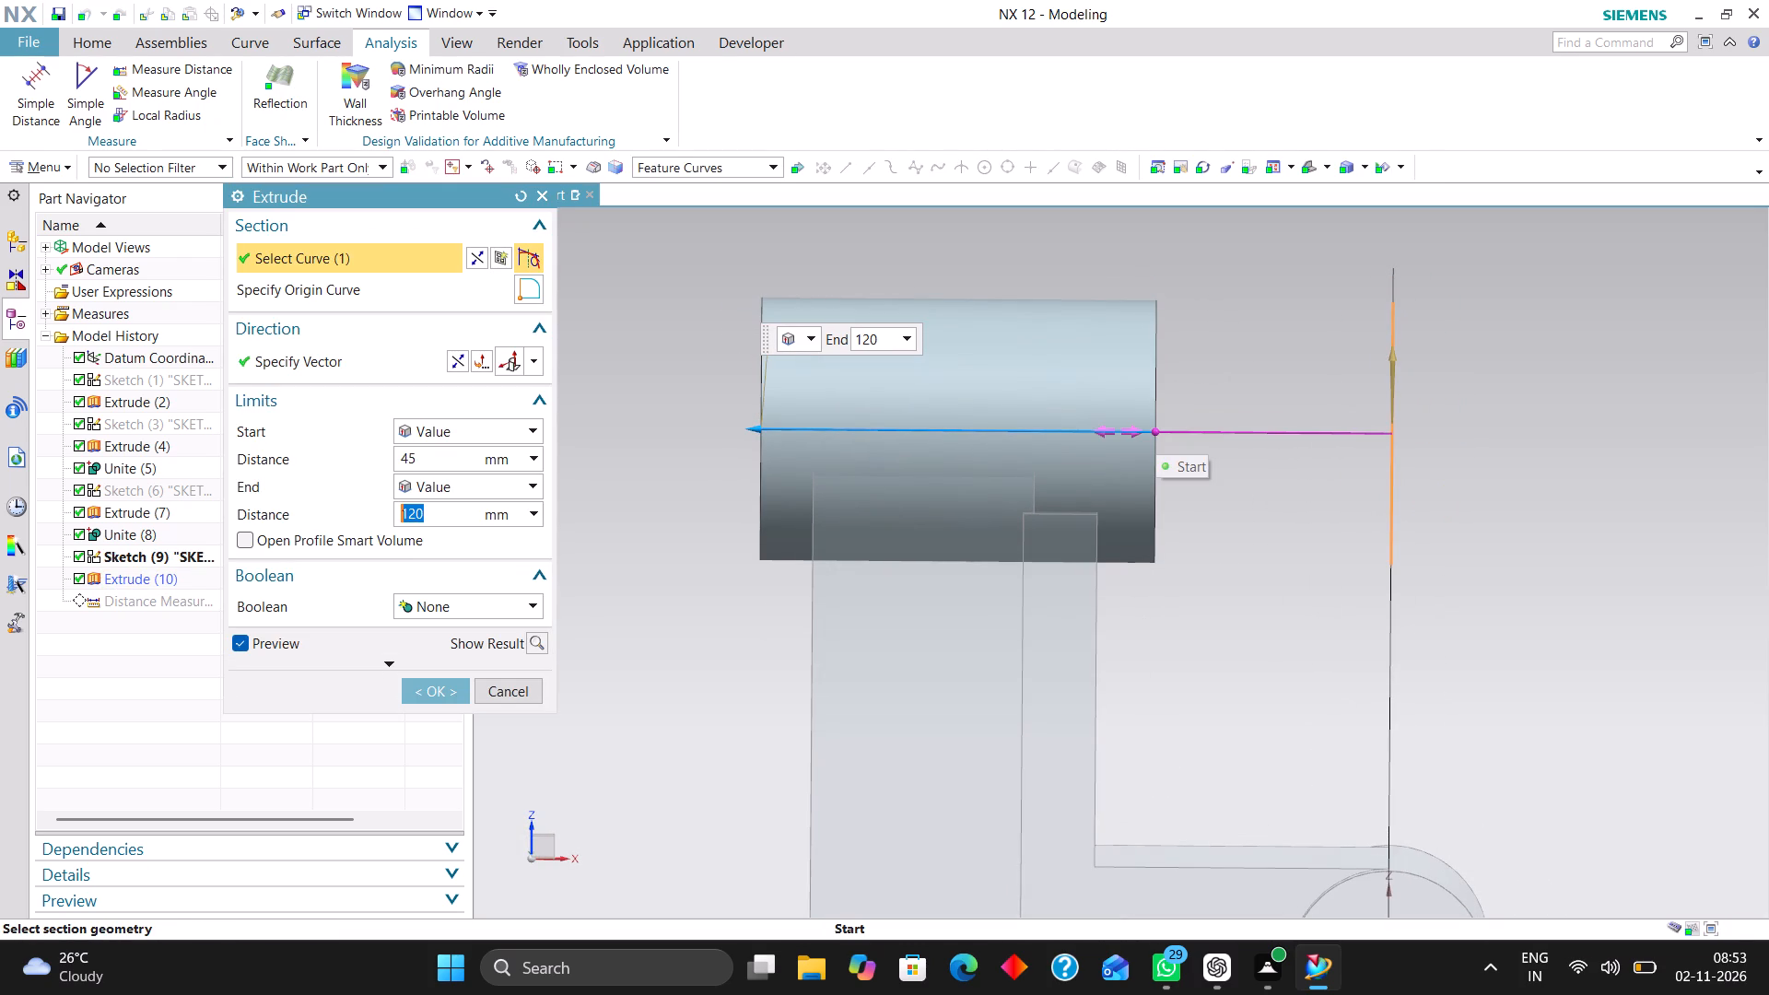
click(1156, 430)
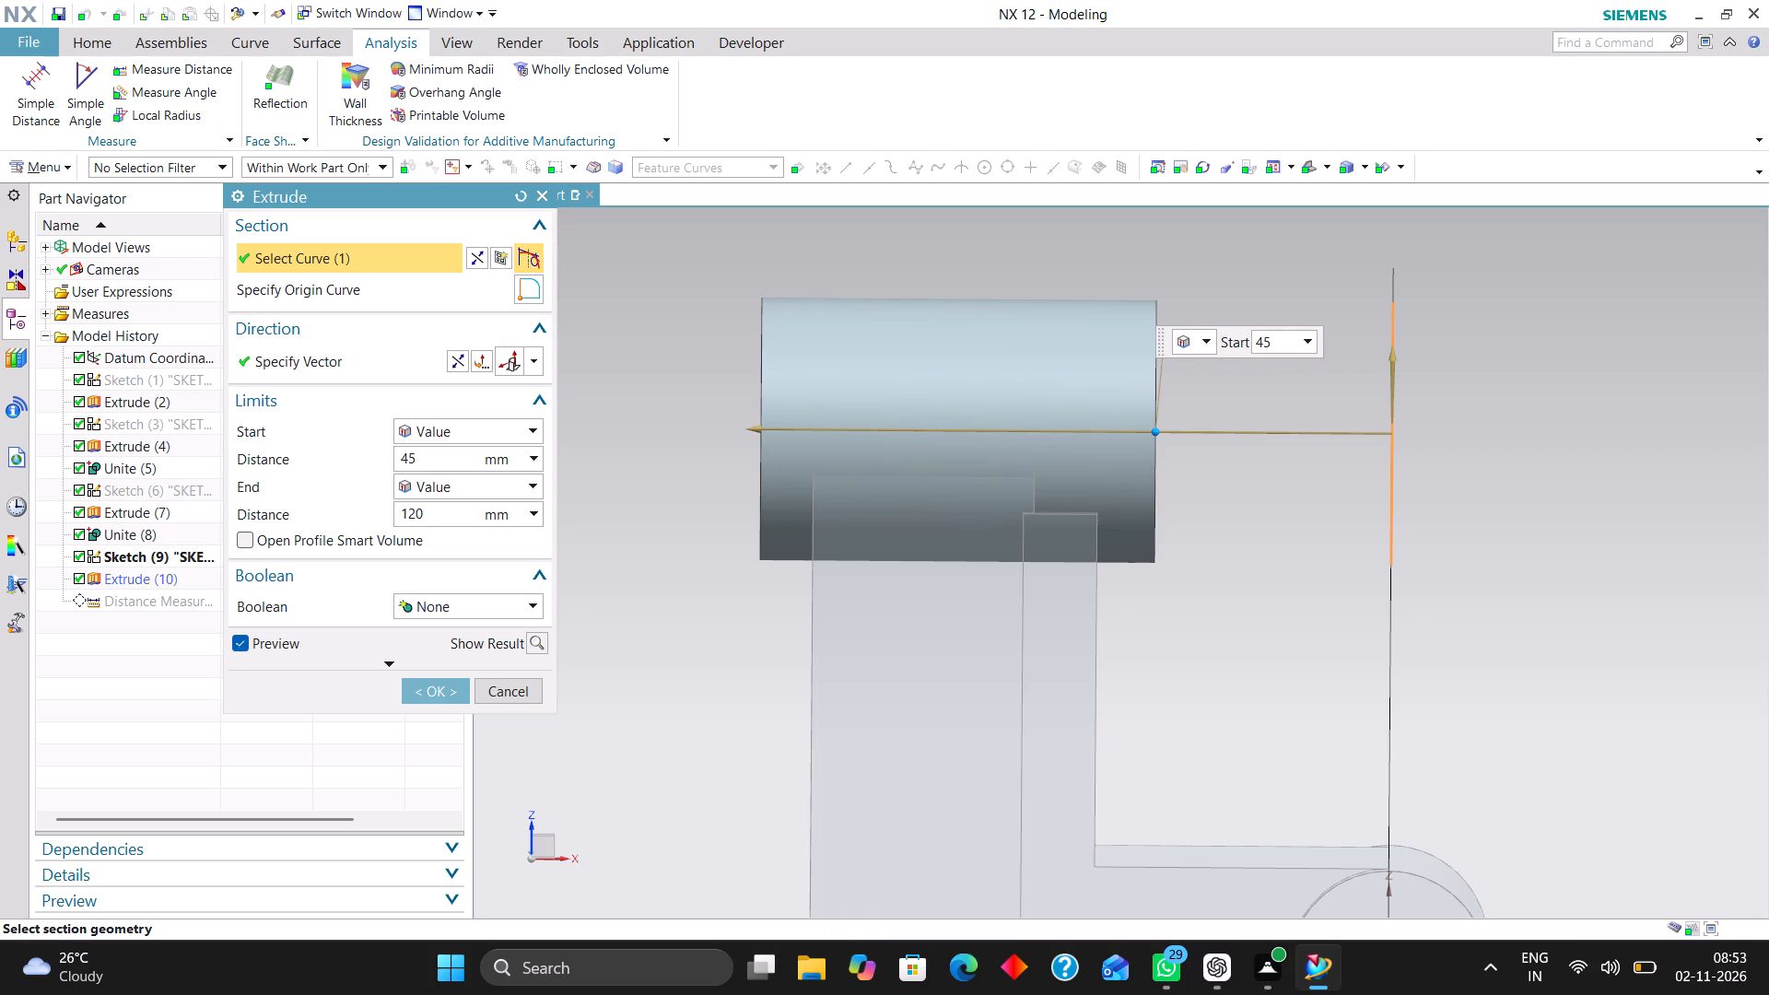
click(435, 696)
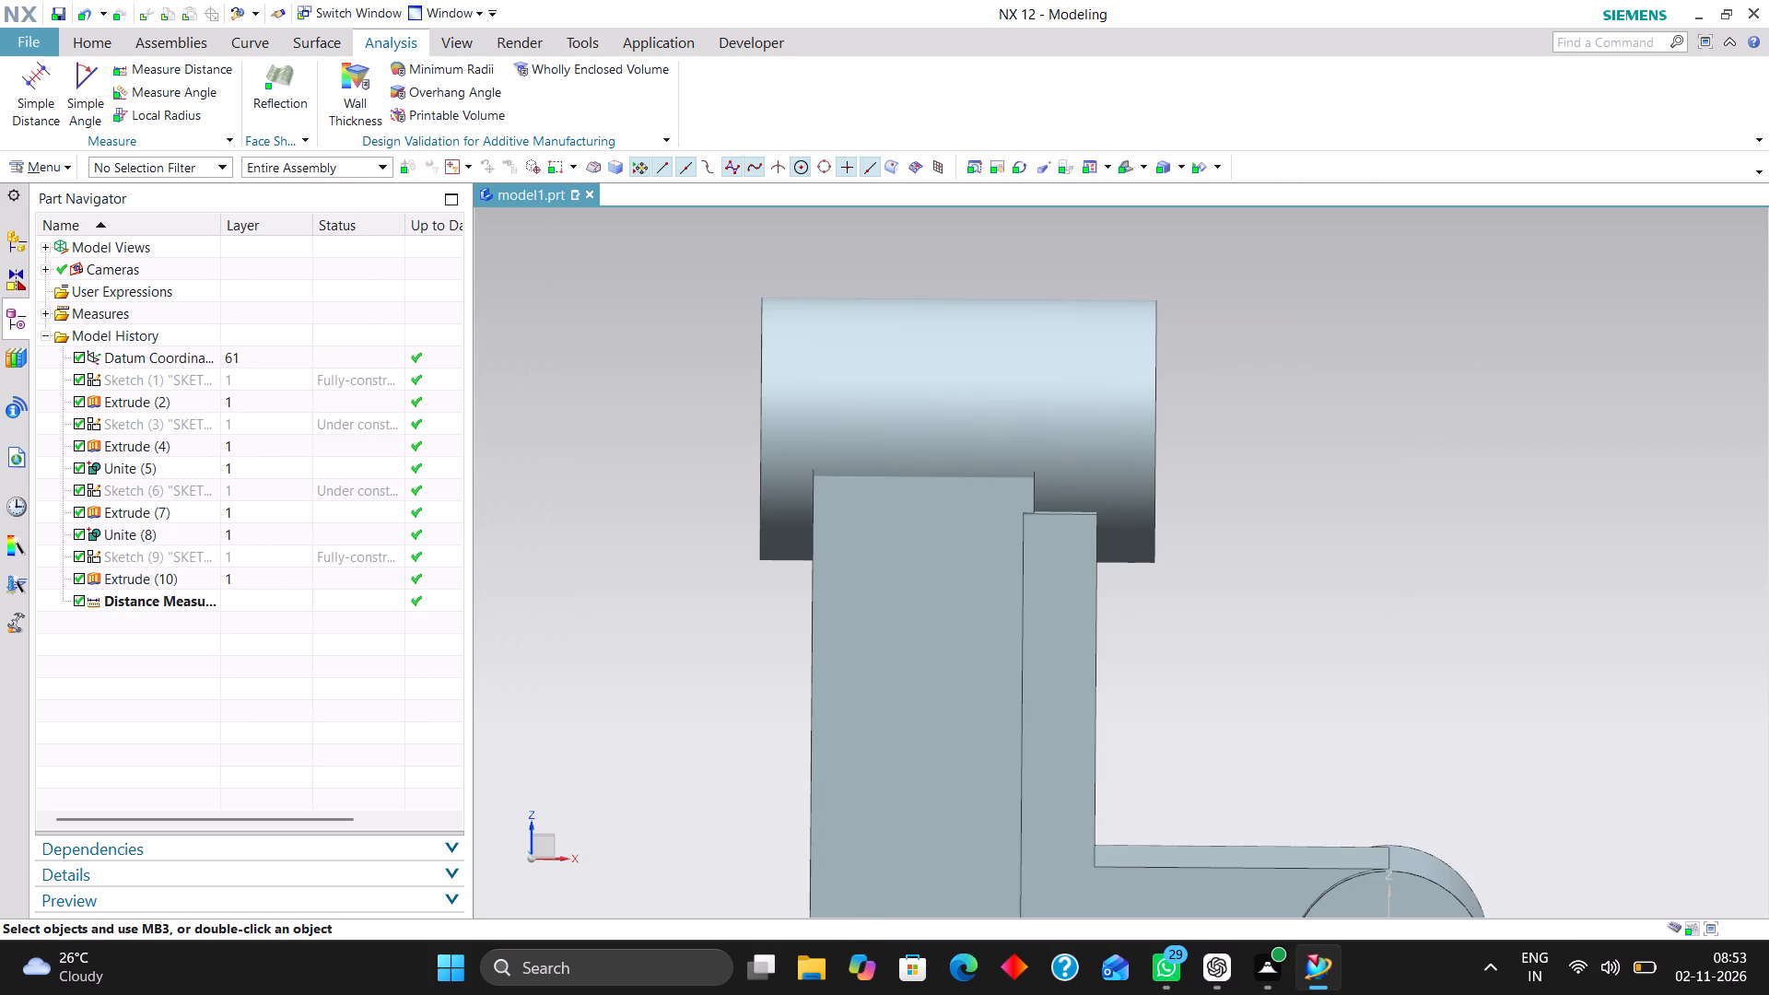
Edit the upper cylinder's extrude to start at 44 mm, and recheck the saved distance measurement.
click(208, 594)
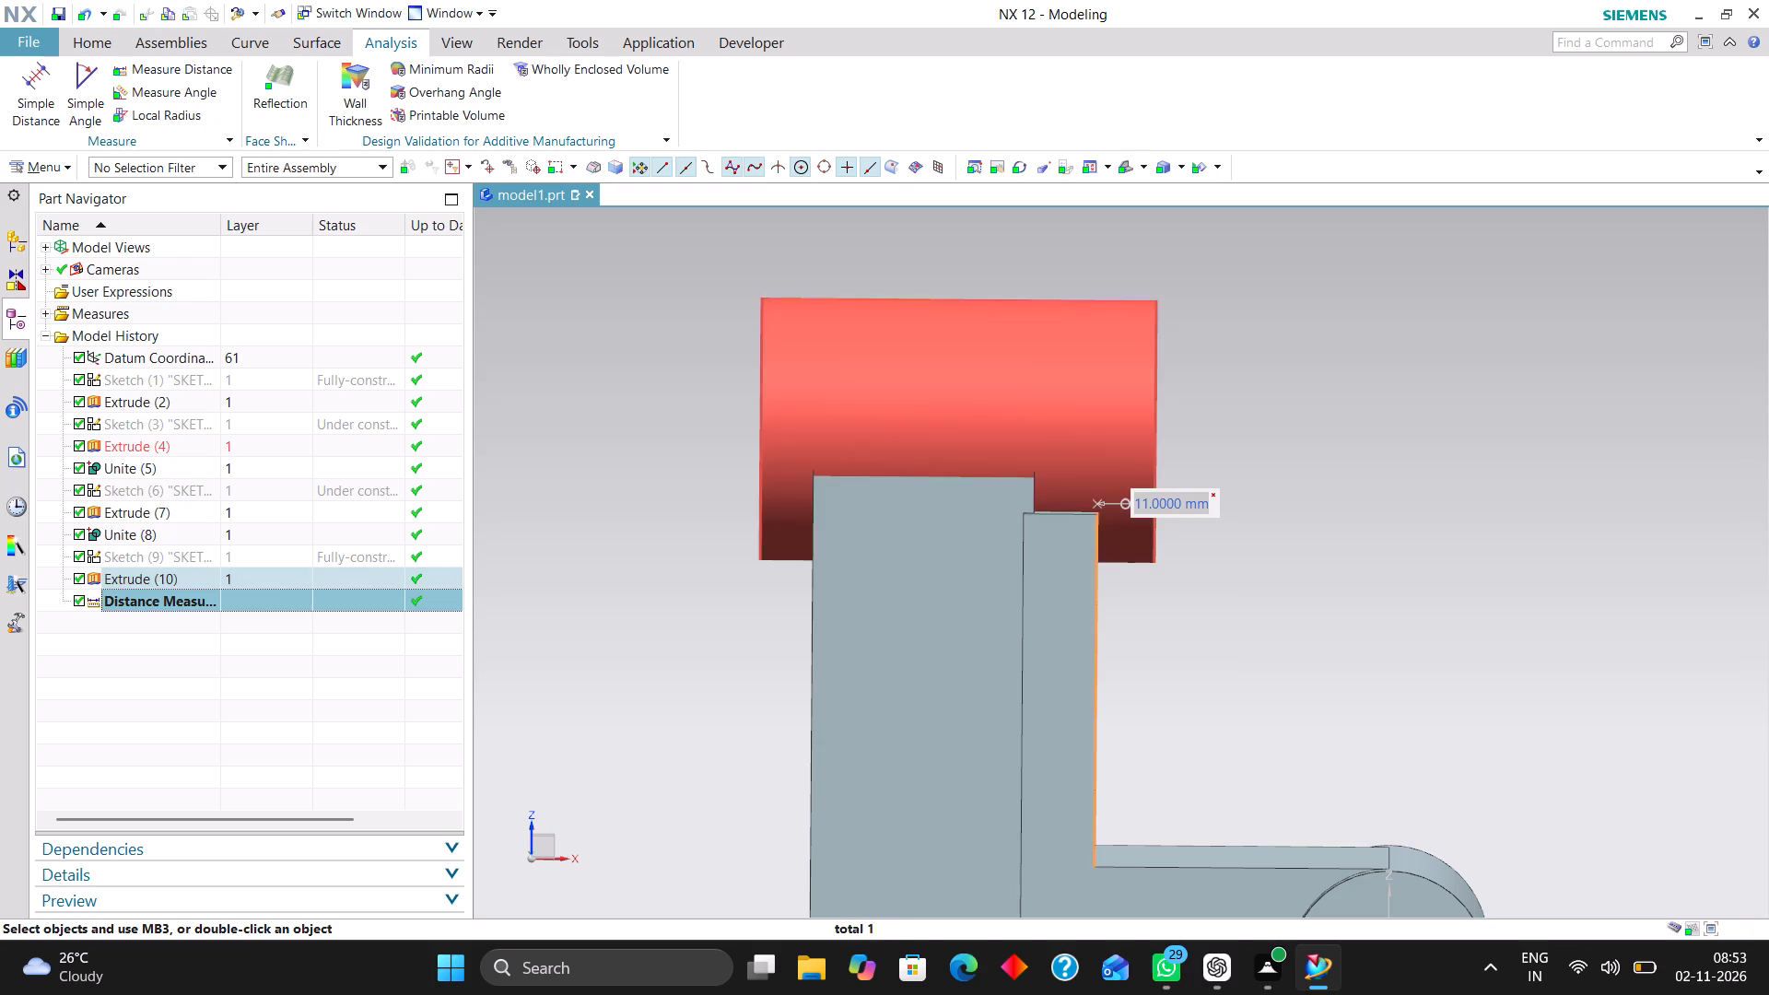
double_click(972, 379)
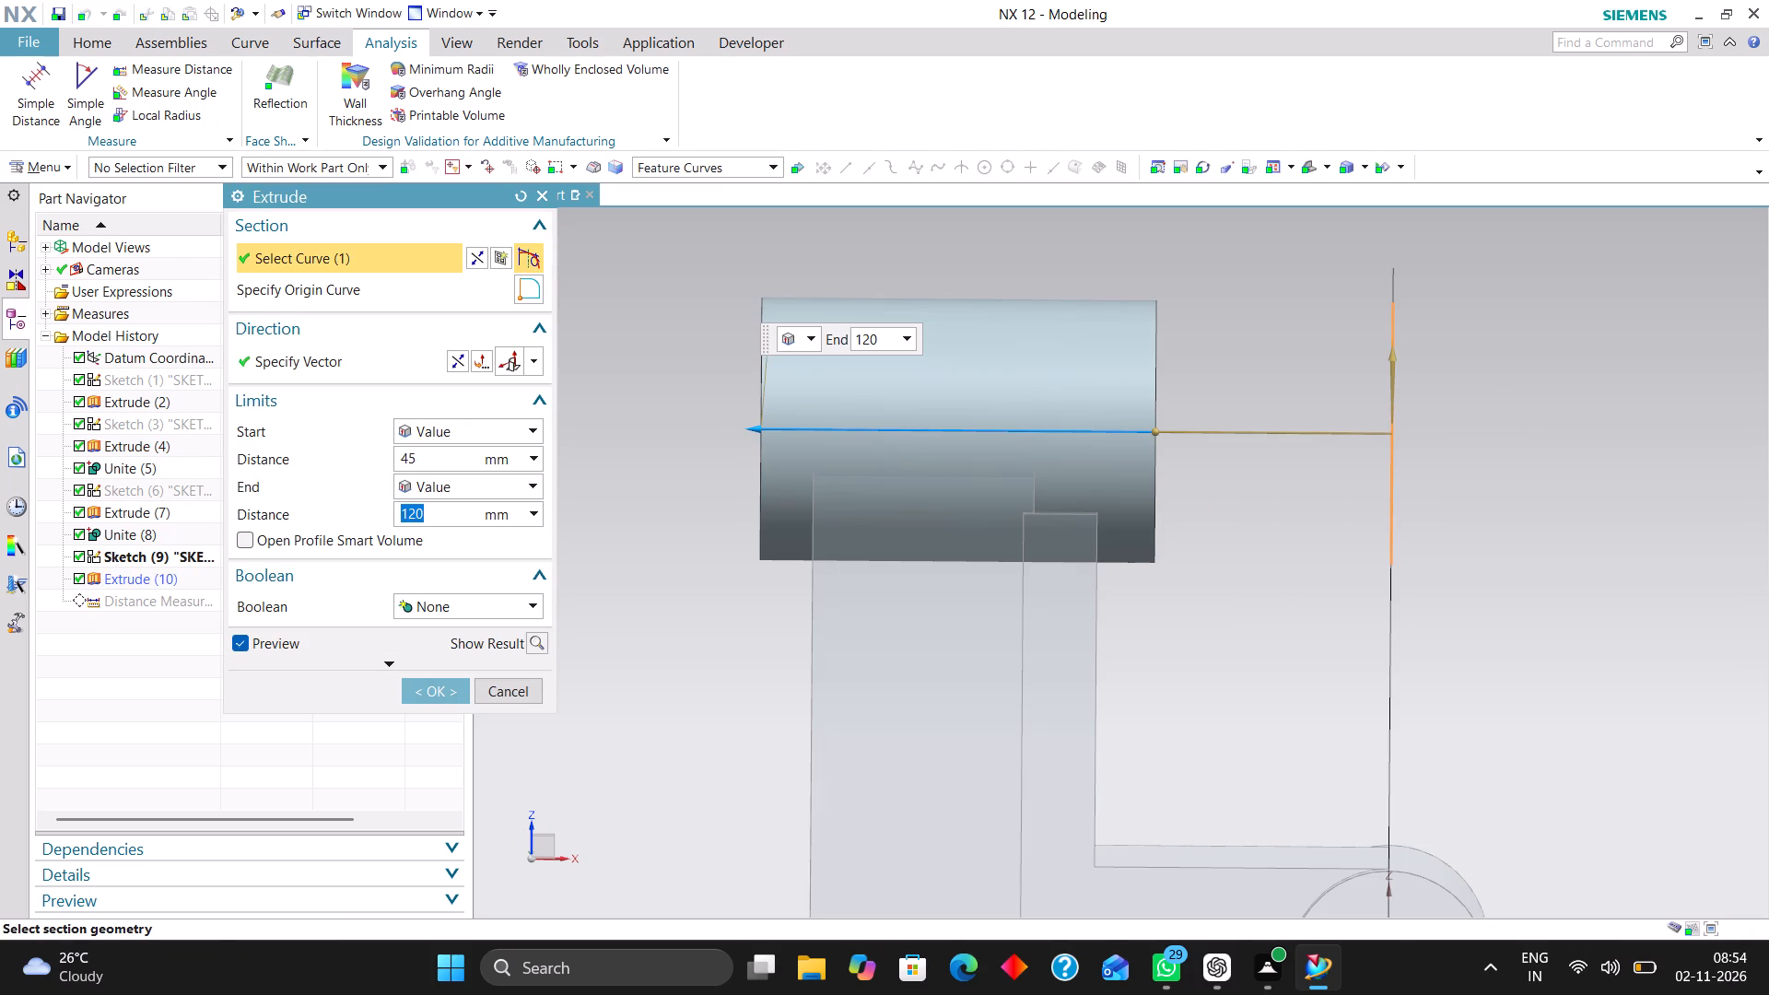
click(1156, 431)
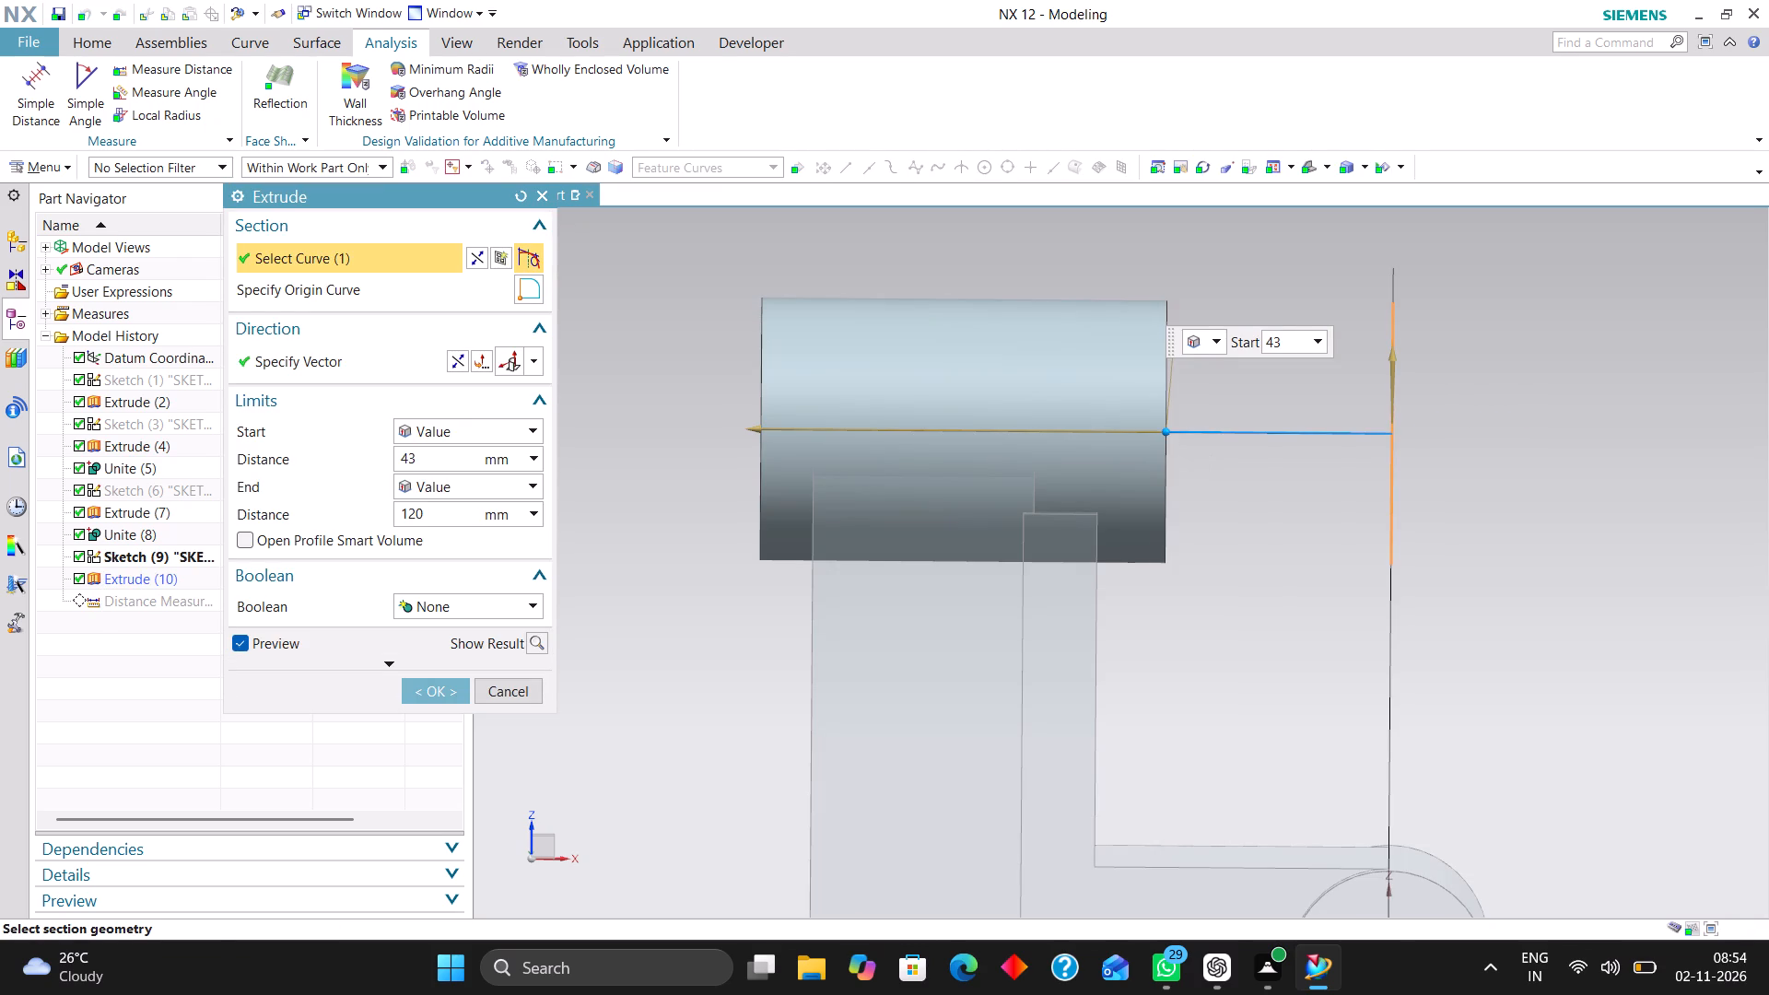
click(438, 692)
click(282, 600)
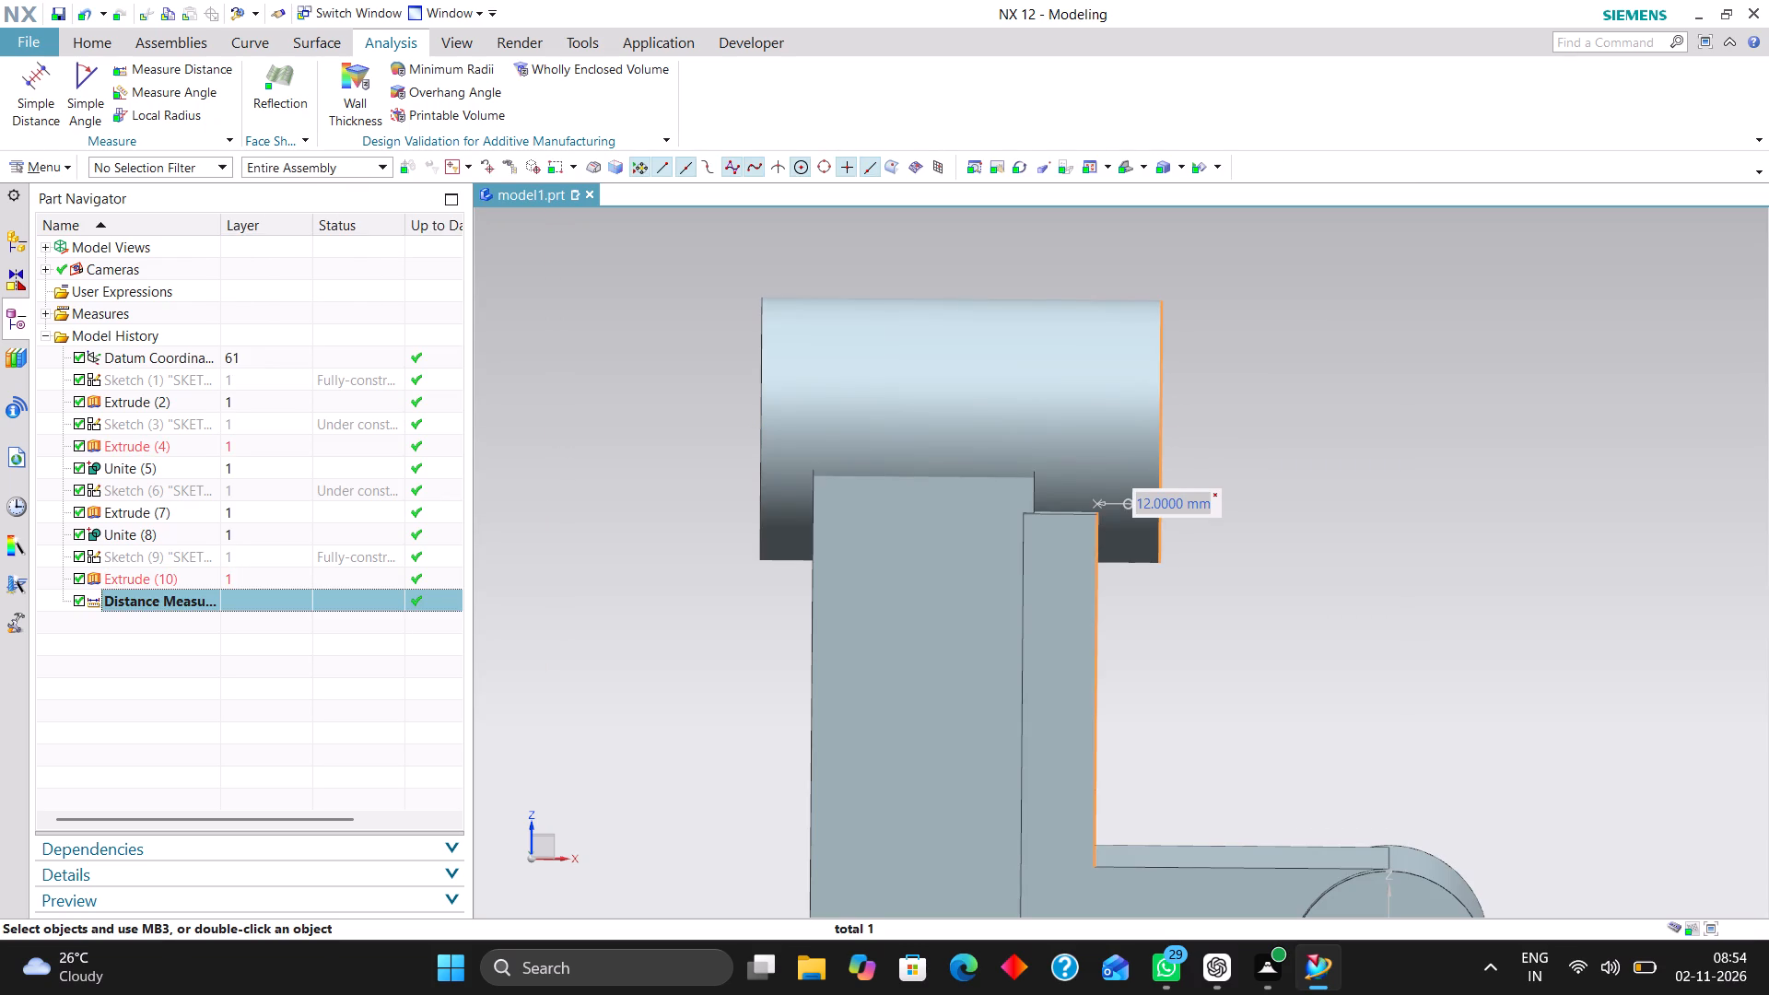
click(647, 432)
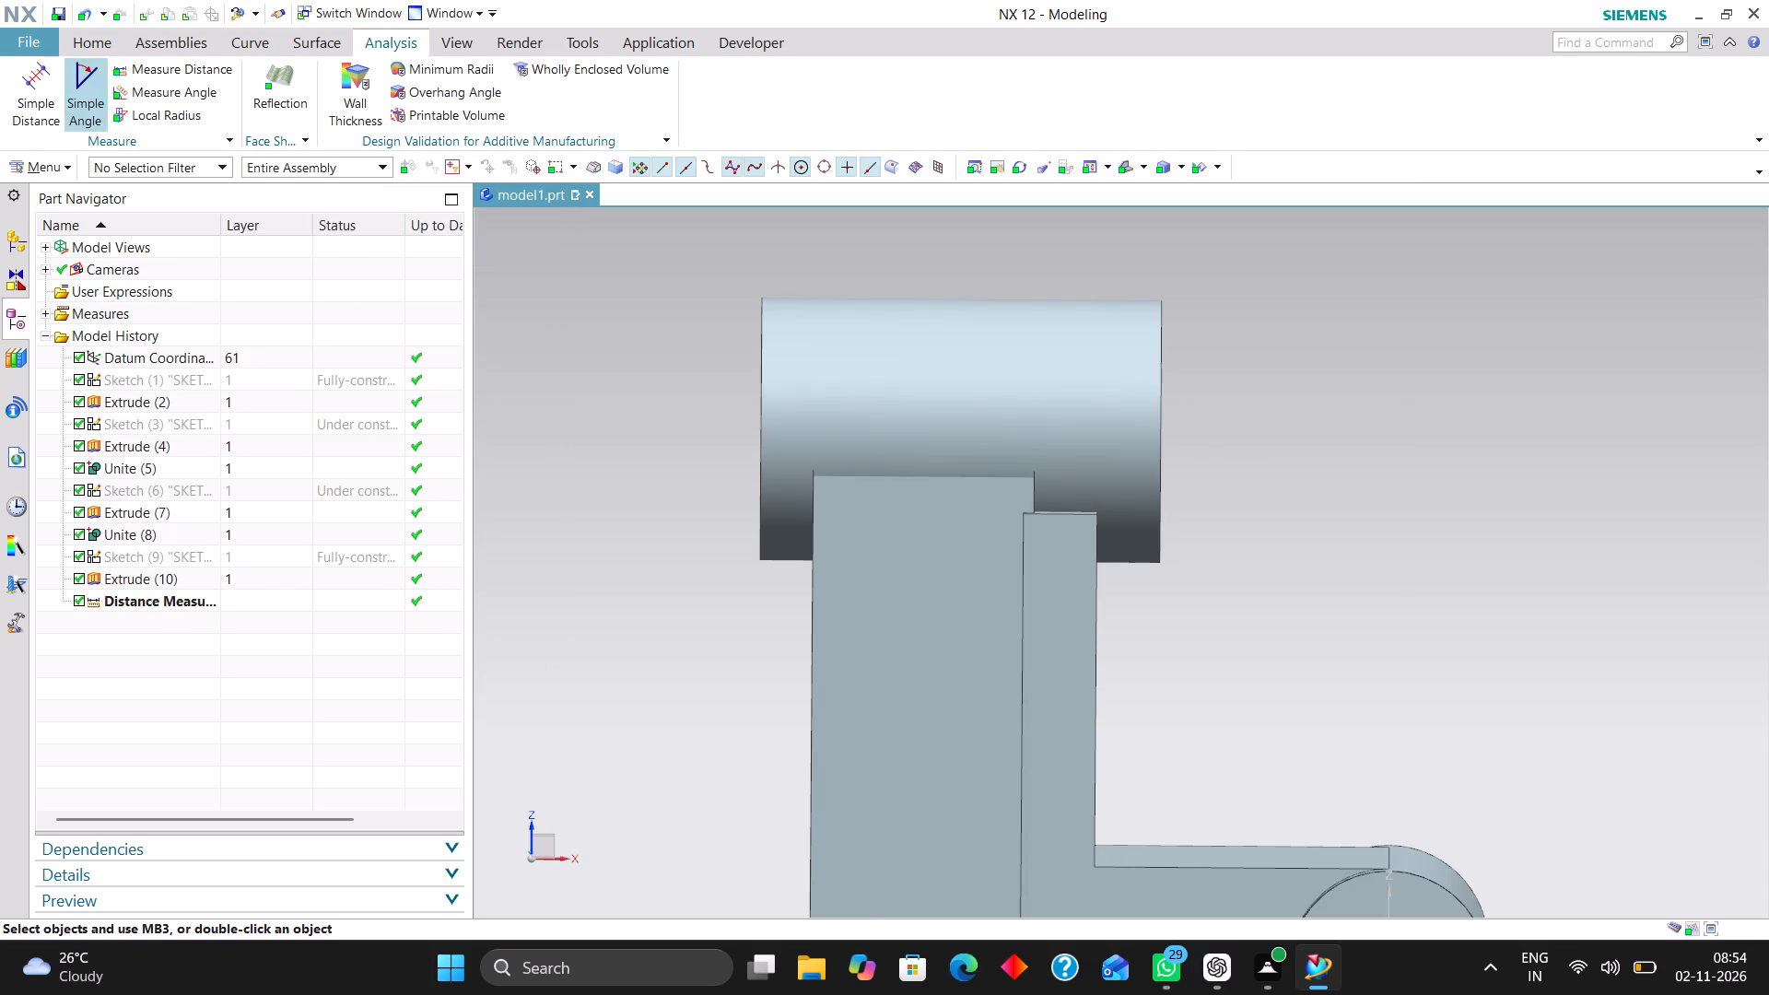
Measure the distance from the upright's outer side face to the cylinder's end face on that side, without saving the measurement.
click(45, 98)
middle_drag(873, 620, 927, 624)
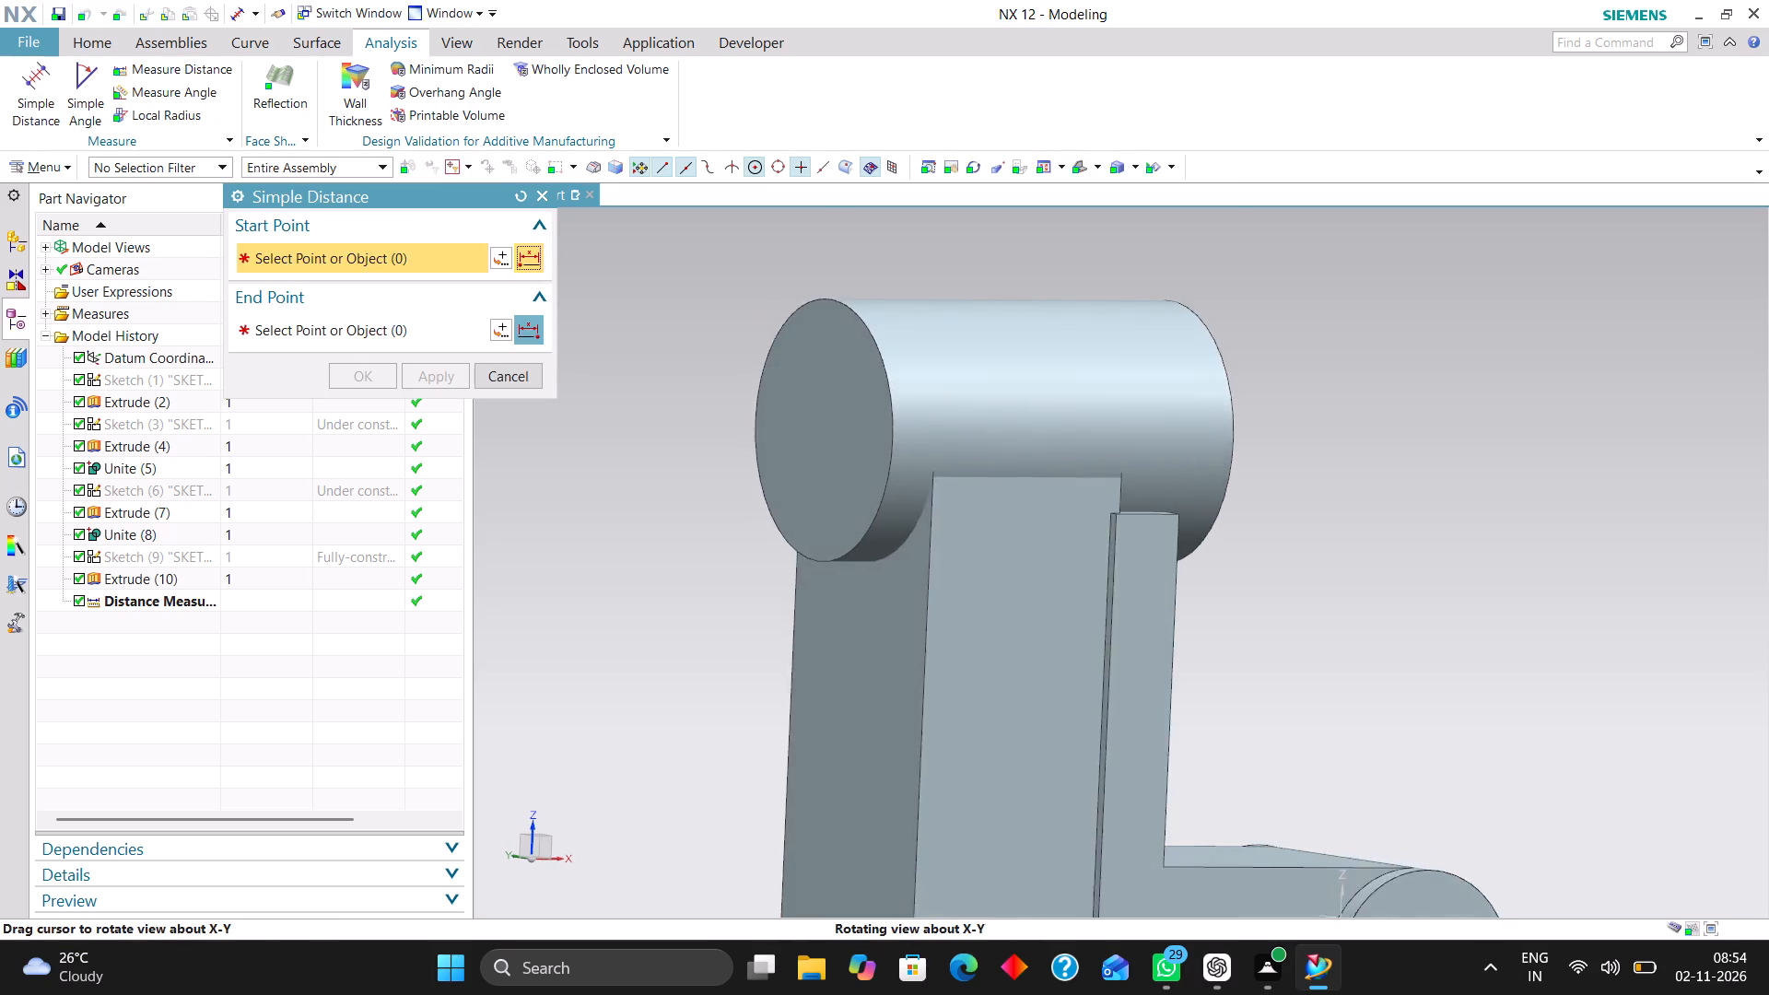
middle_drag(927, 624, 928, 624)
scroll(928, 624, up, 1)
click(890, 633)
click(843, 448)
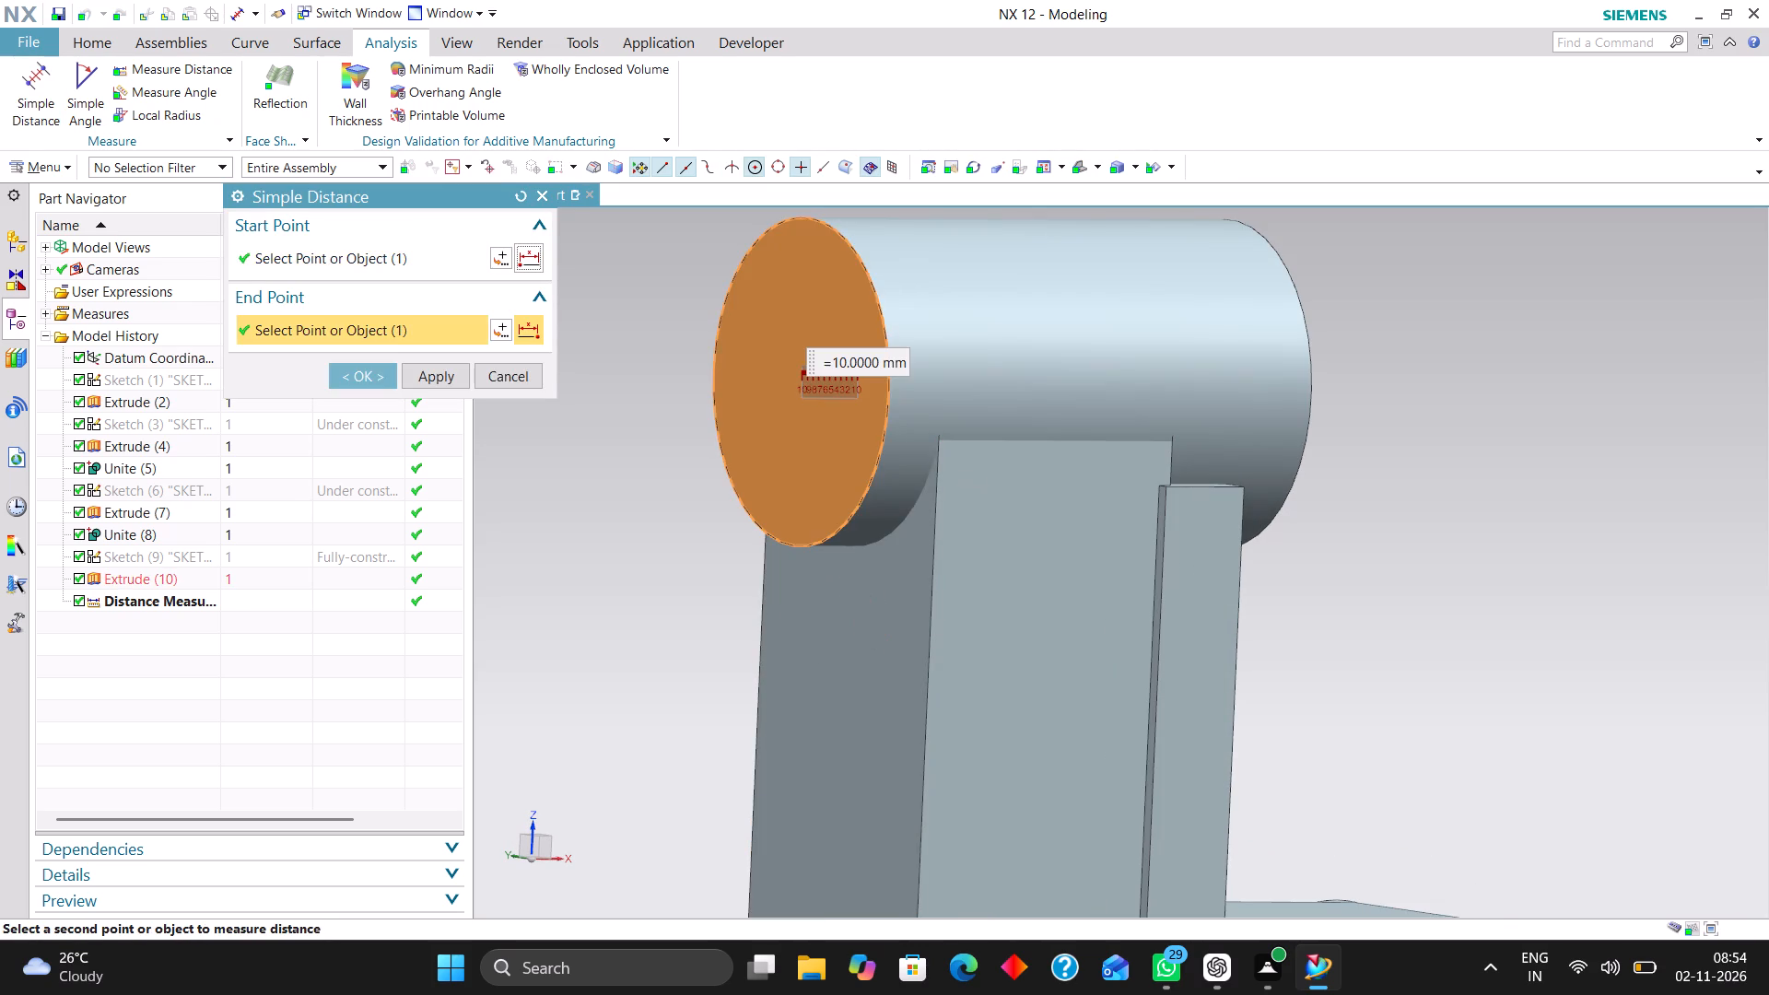
click(514, 374)
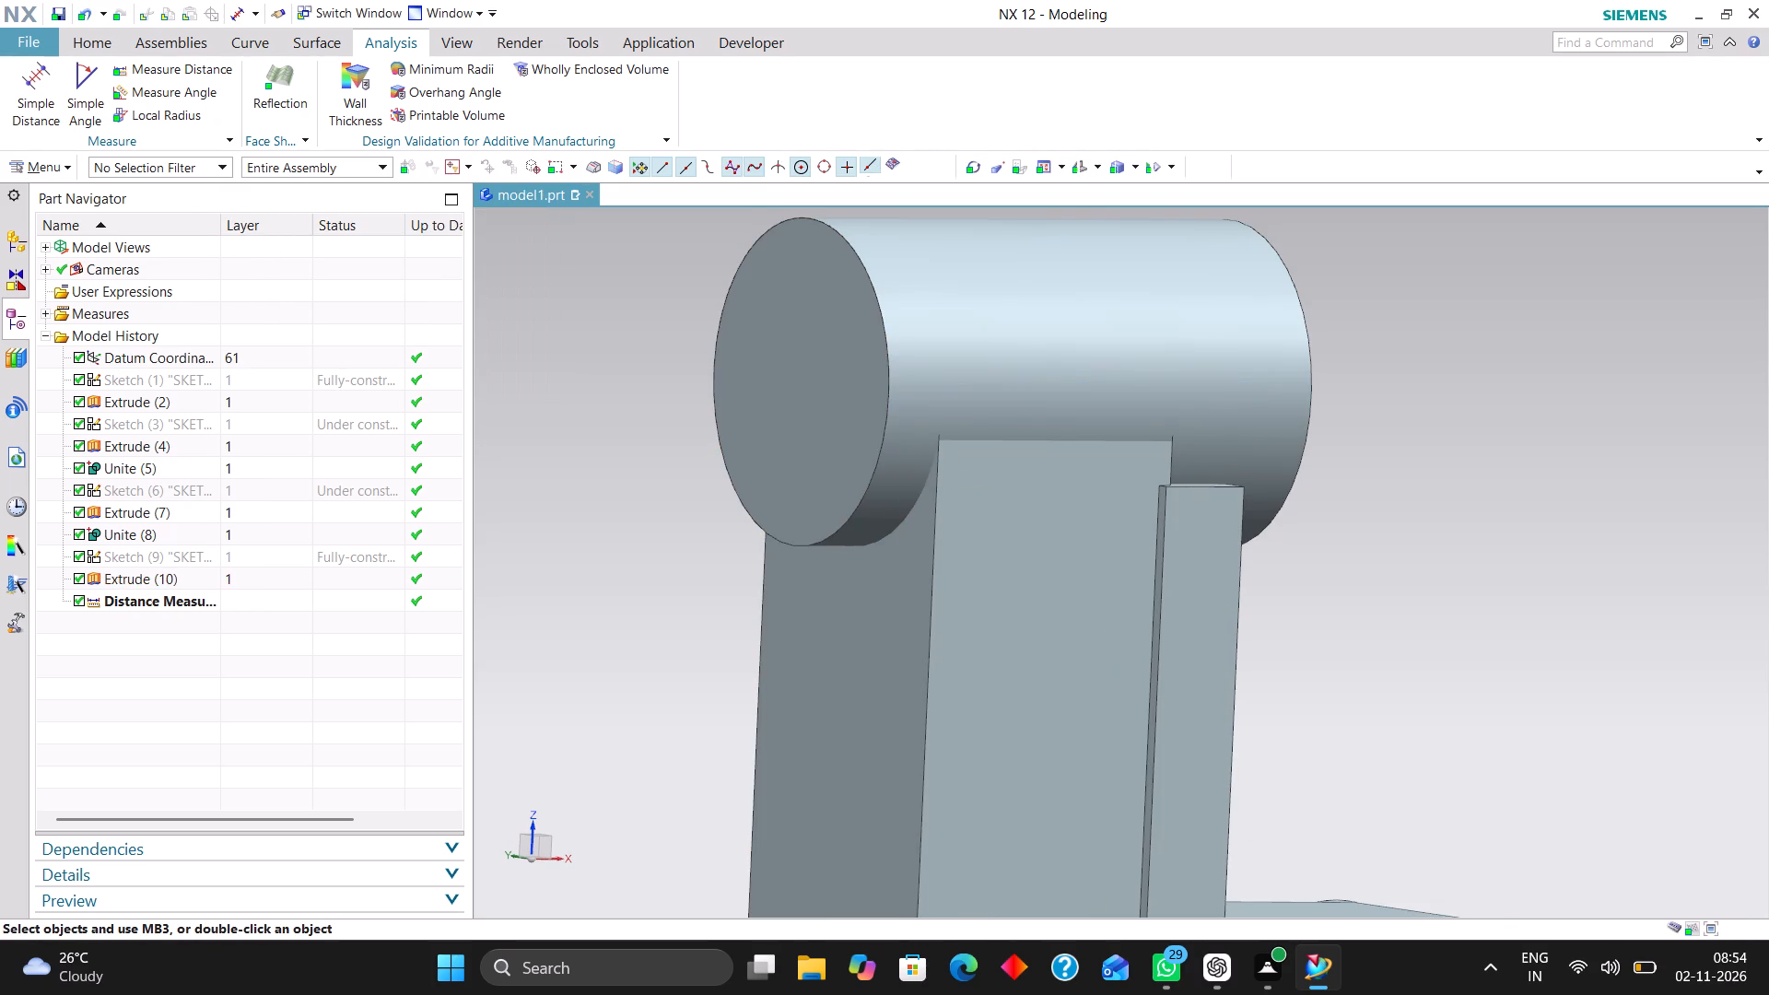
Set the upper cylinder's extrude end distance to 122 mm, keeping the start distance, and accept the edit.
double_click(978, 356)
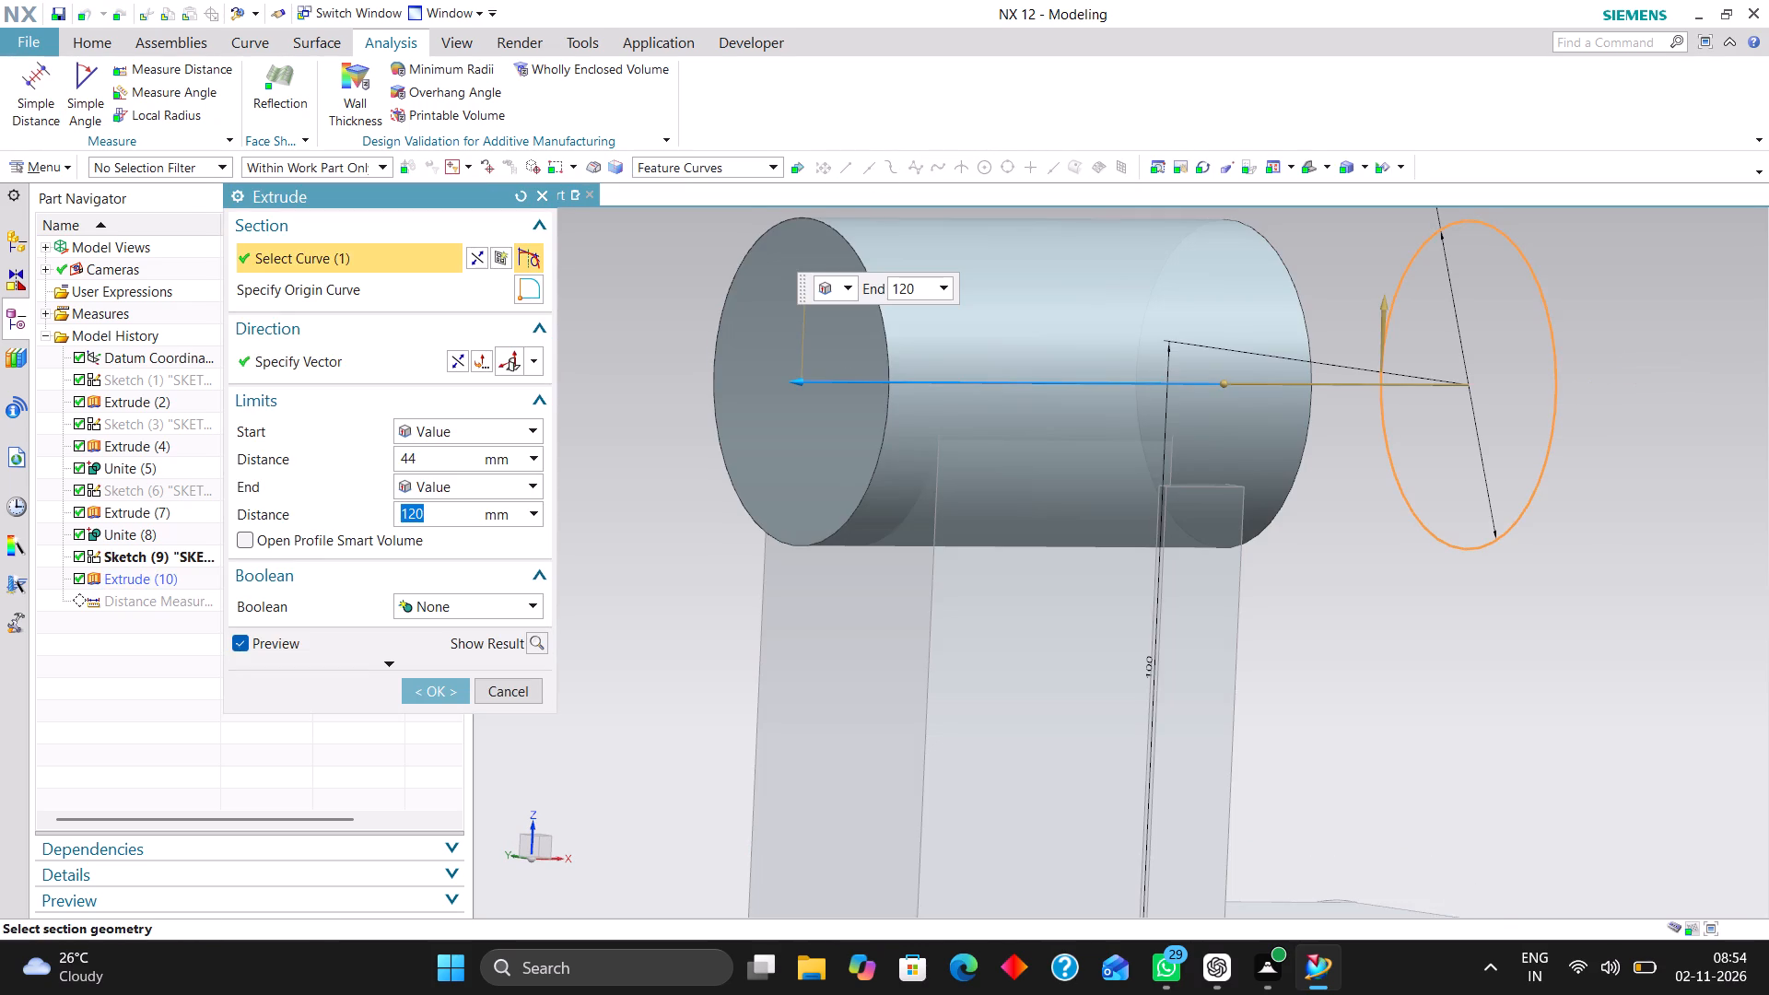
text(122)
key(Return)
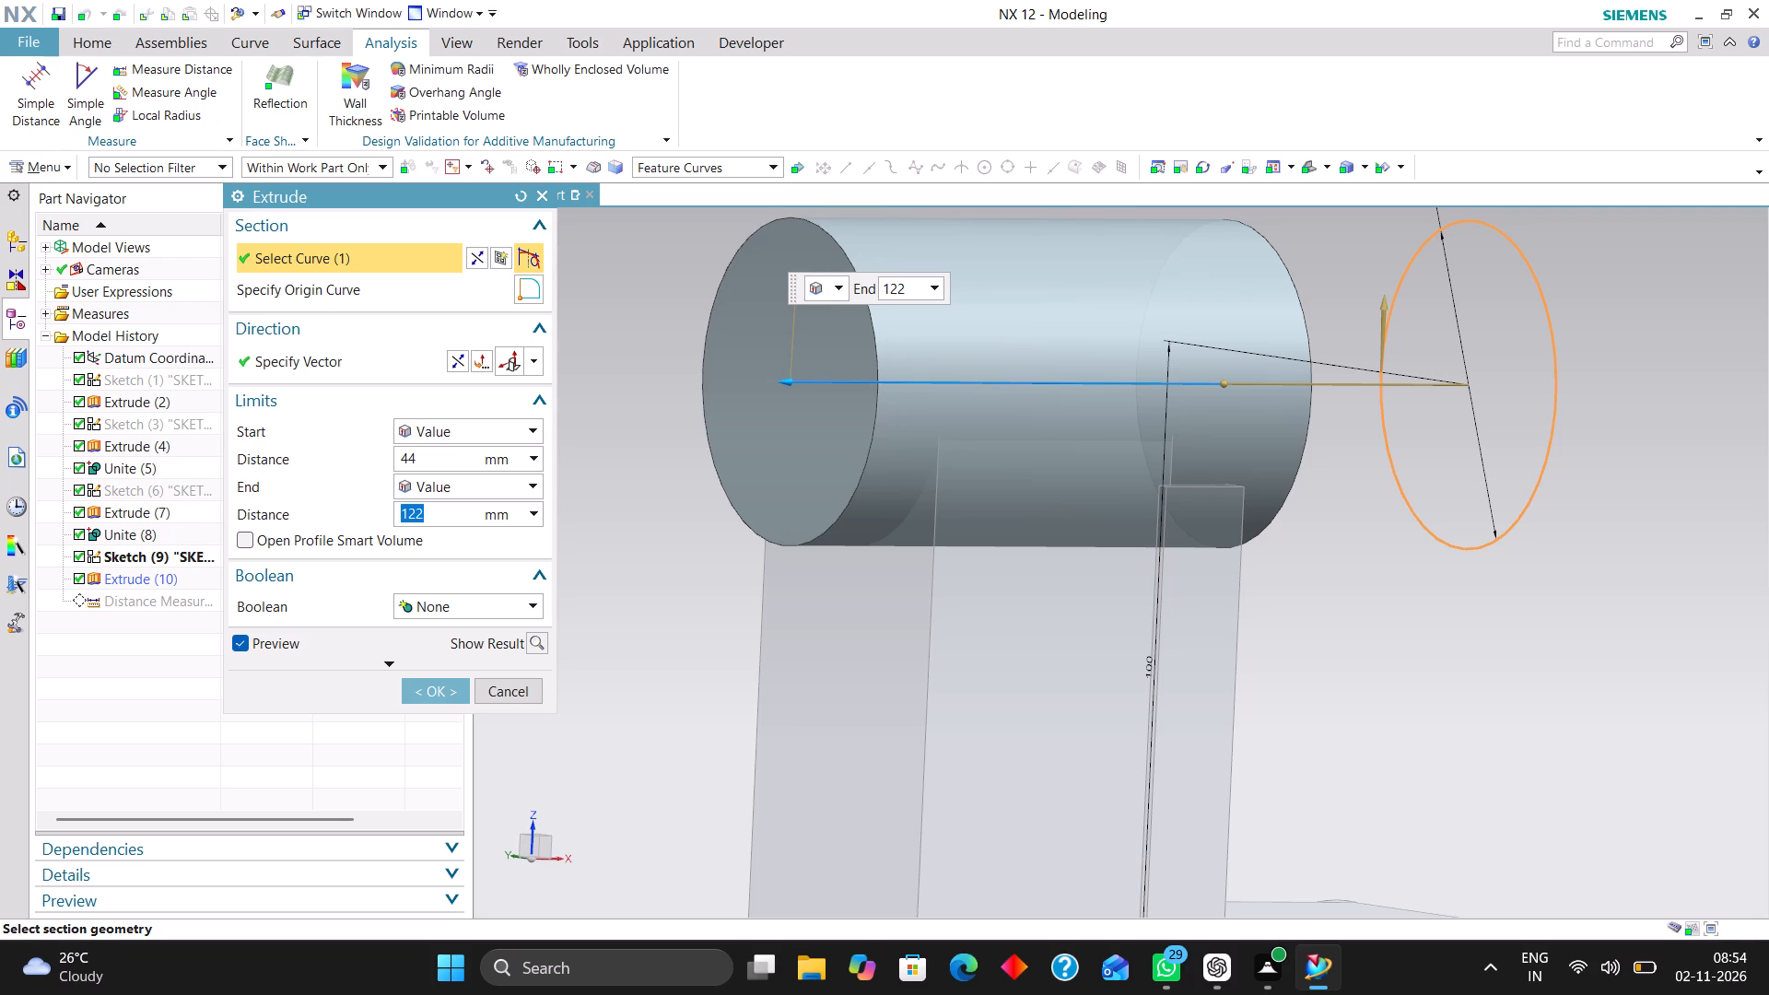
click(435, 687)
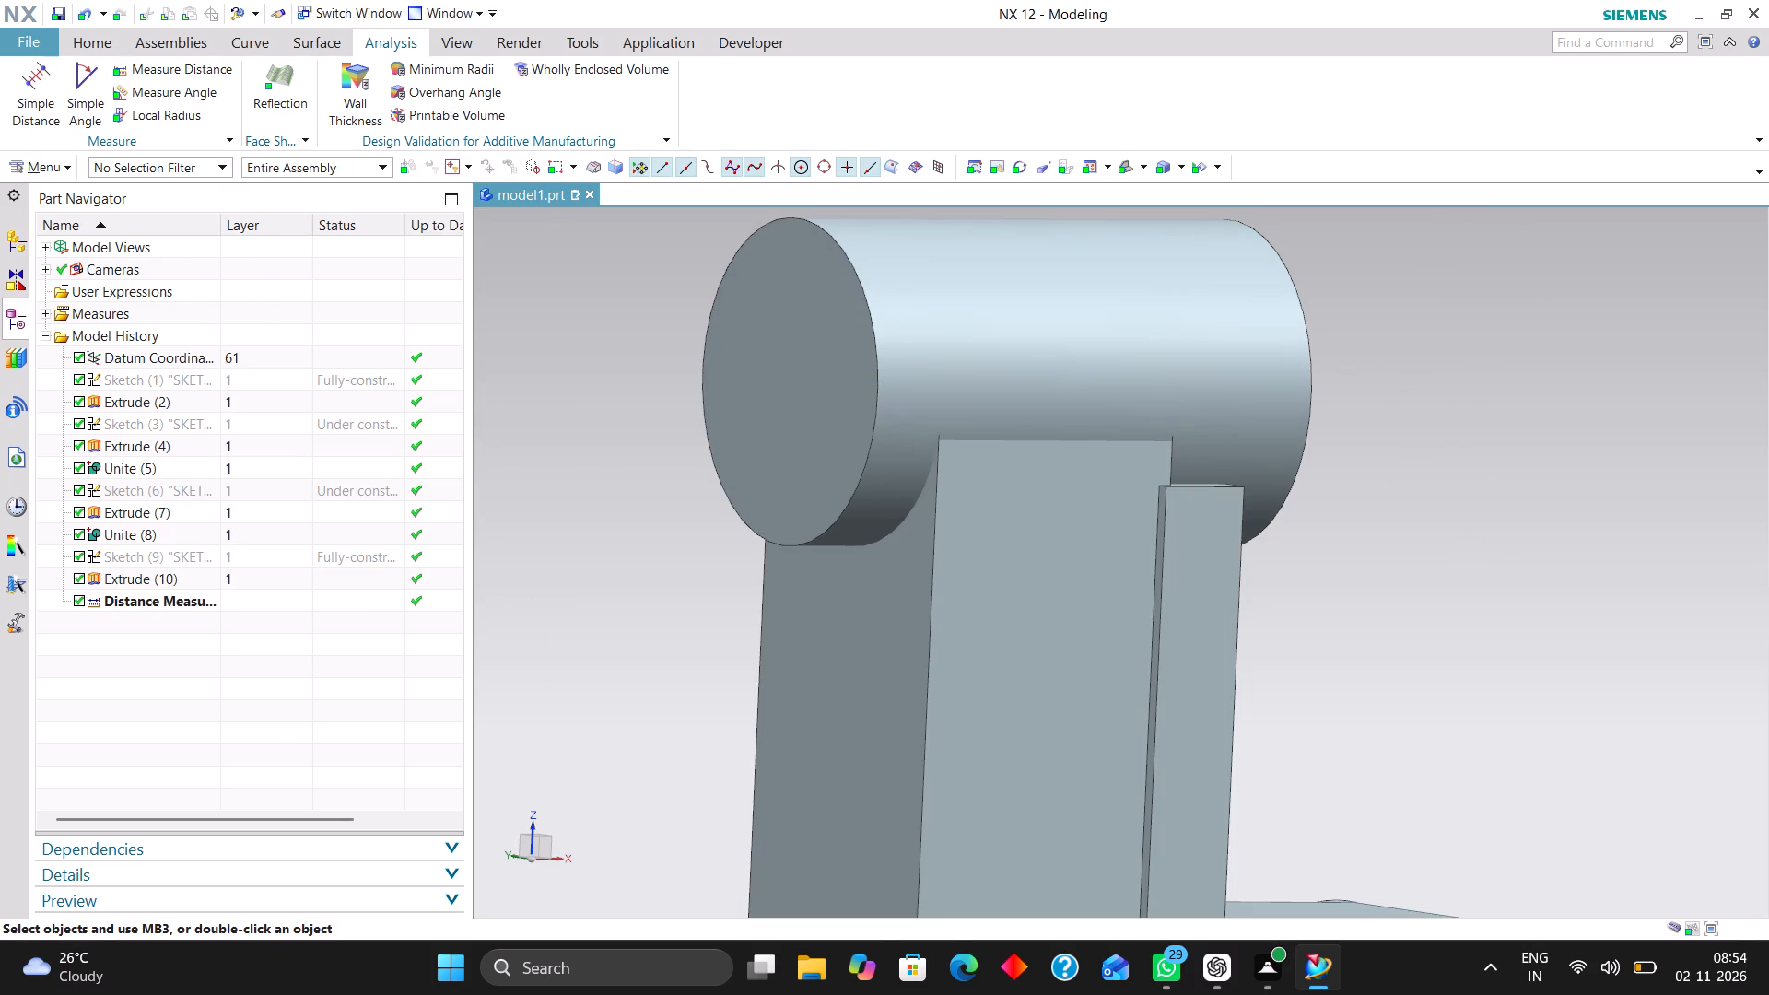
Inspect the upper cylinder's overhang on both sides of the upright from several angles.
middle_drag(1349, 537, 1212, 557)
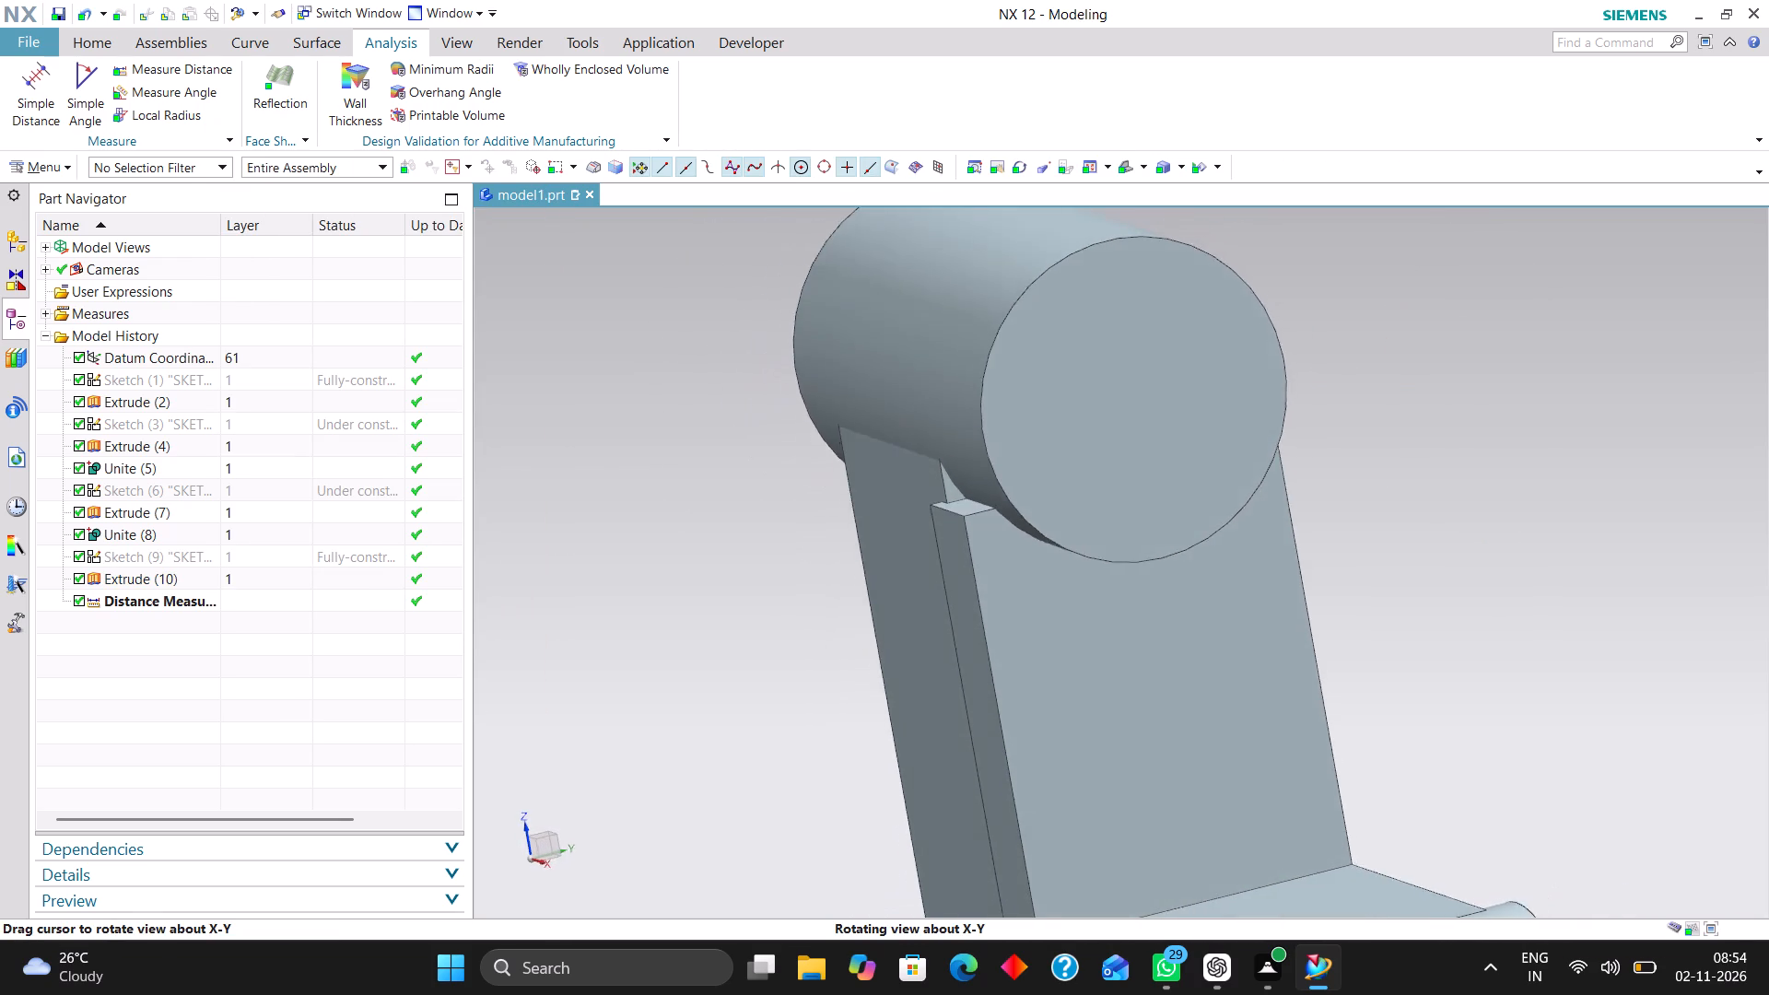
middle_drag(1212, 557, 1256, 539)
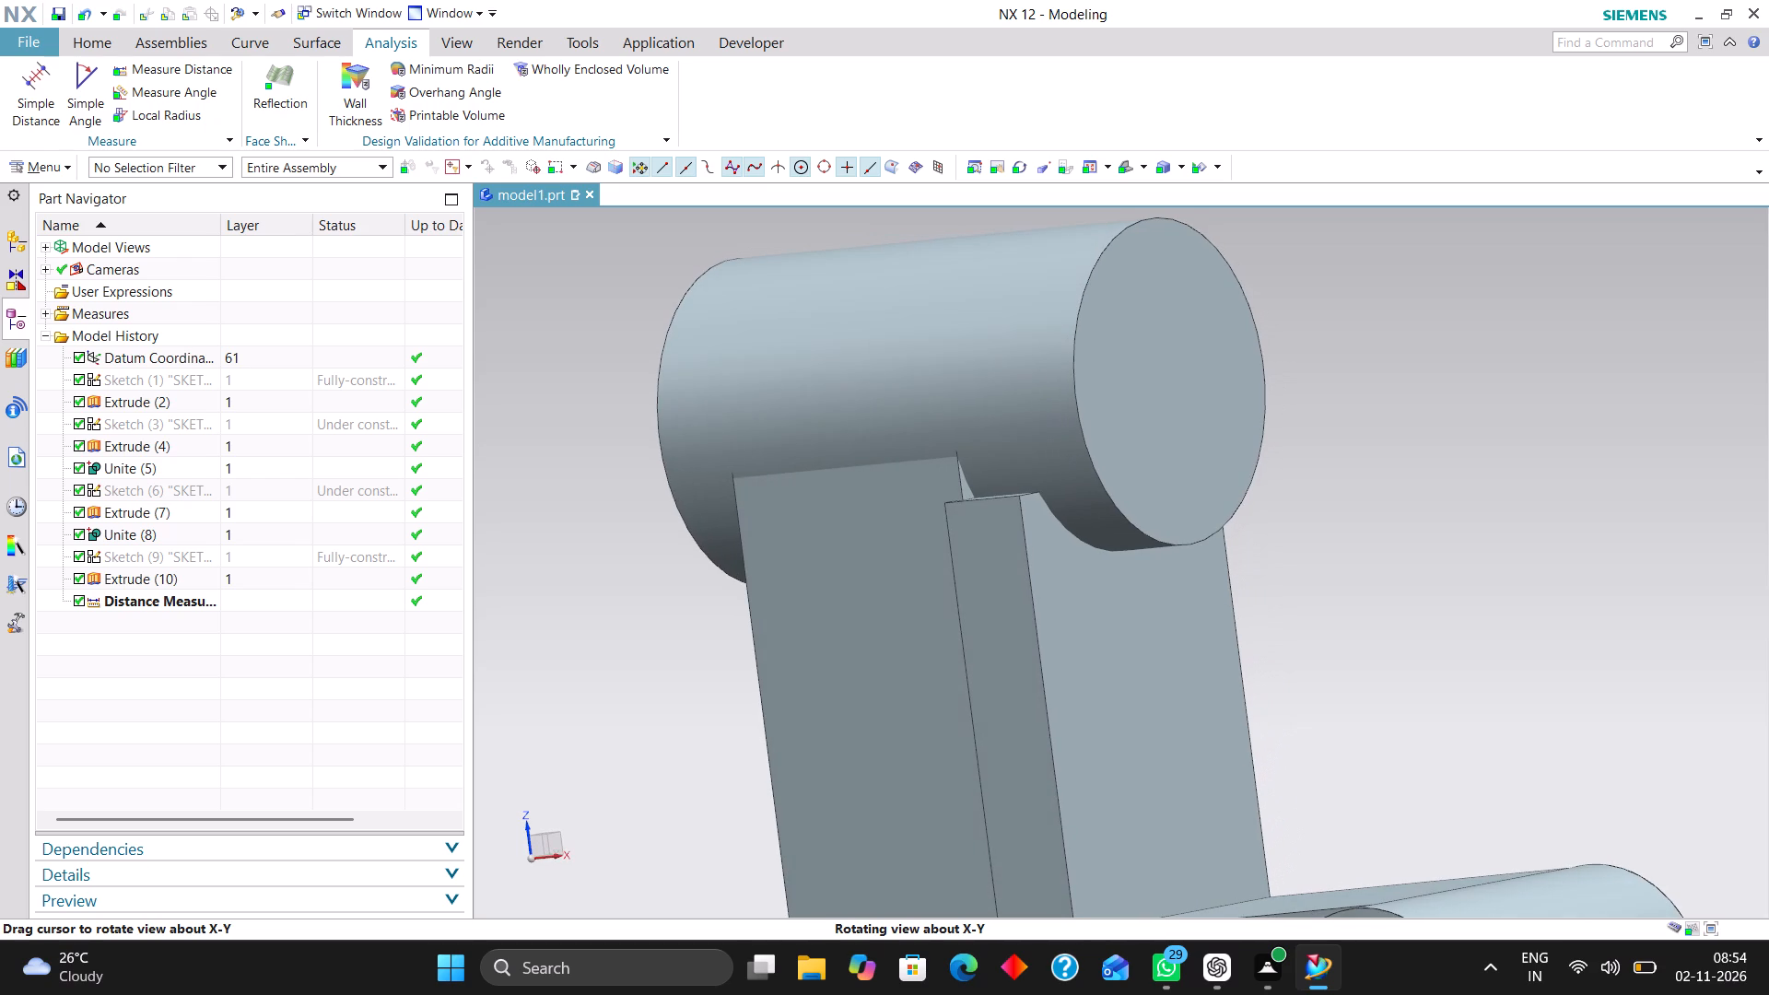
middle_drag(1256, 539, 1245, 549)
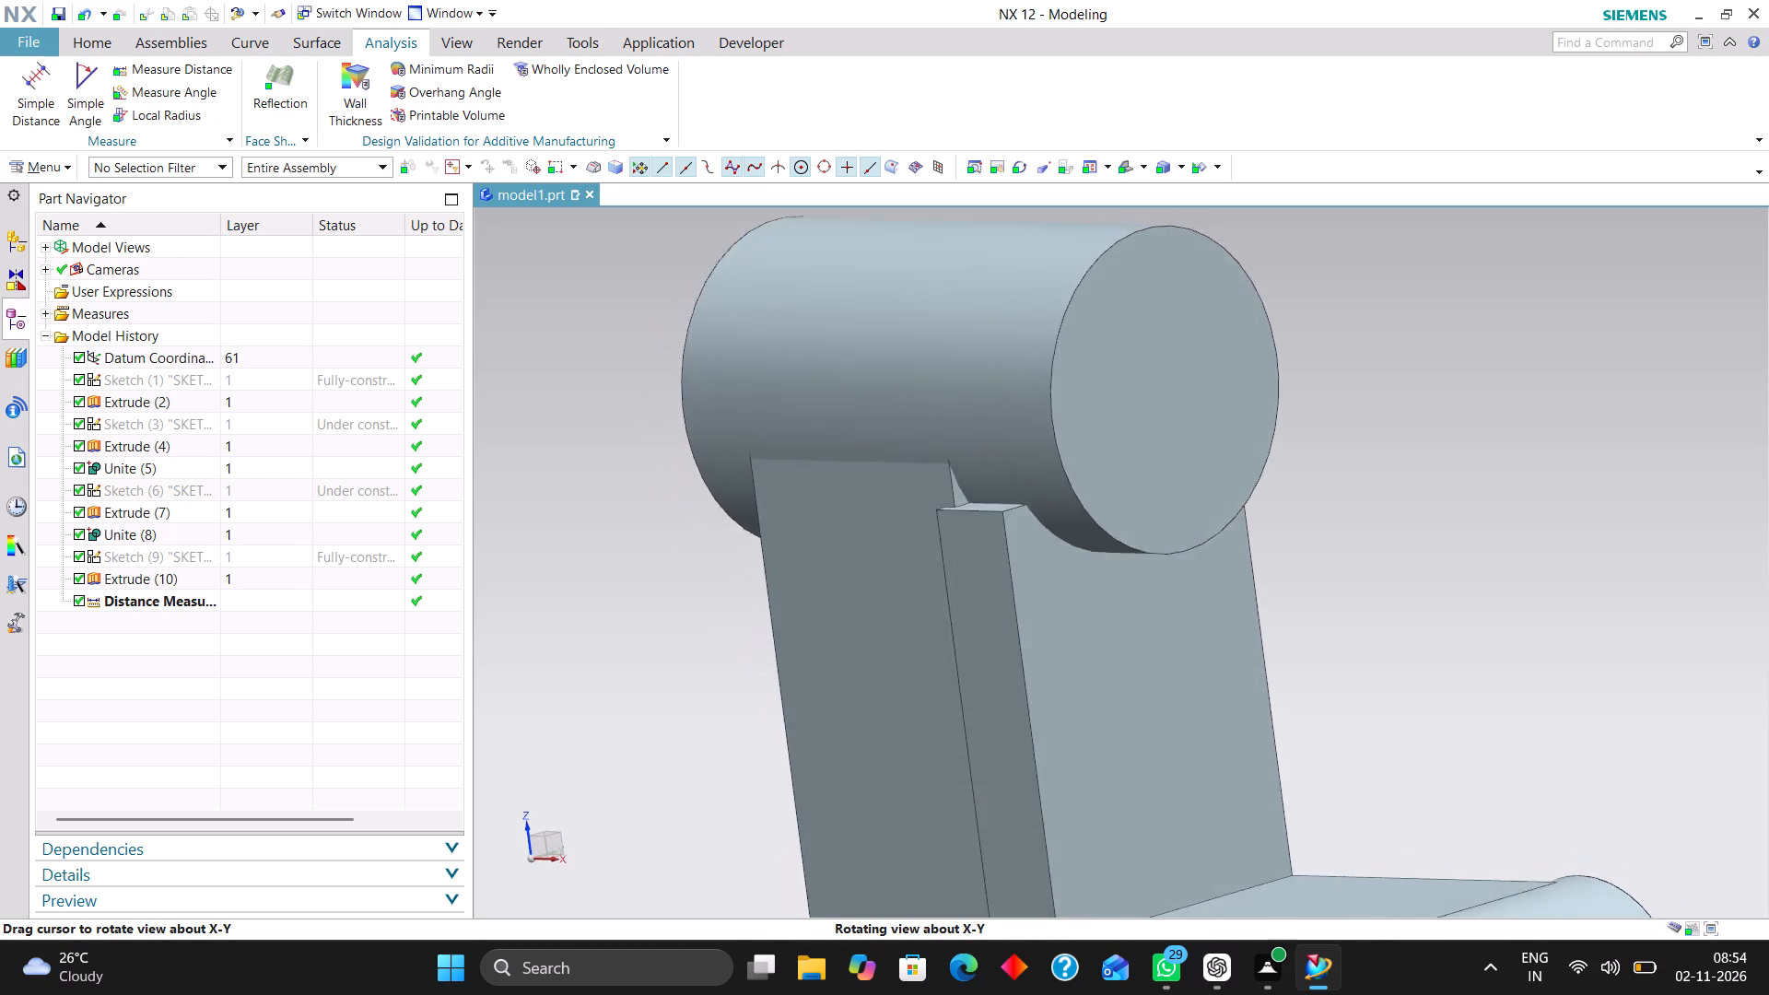
middle_drag(1245, 549, 1237, 575)
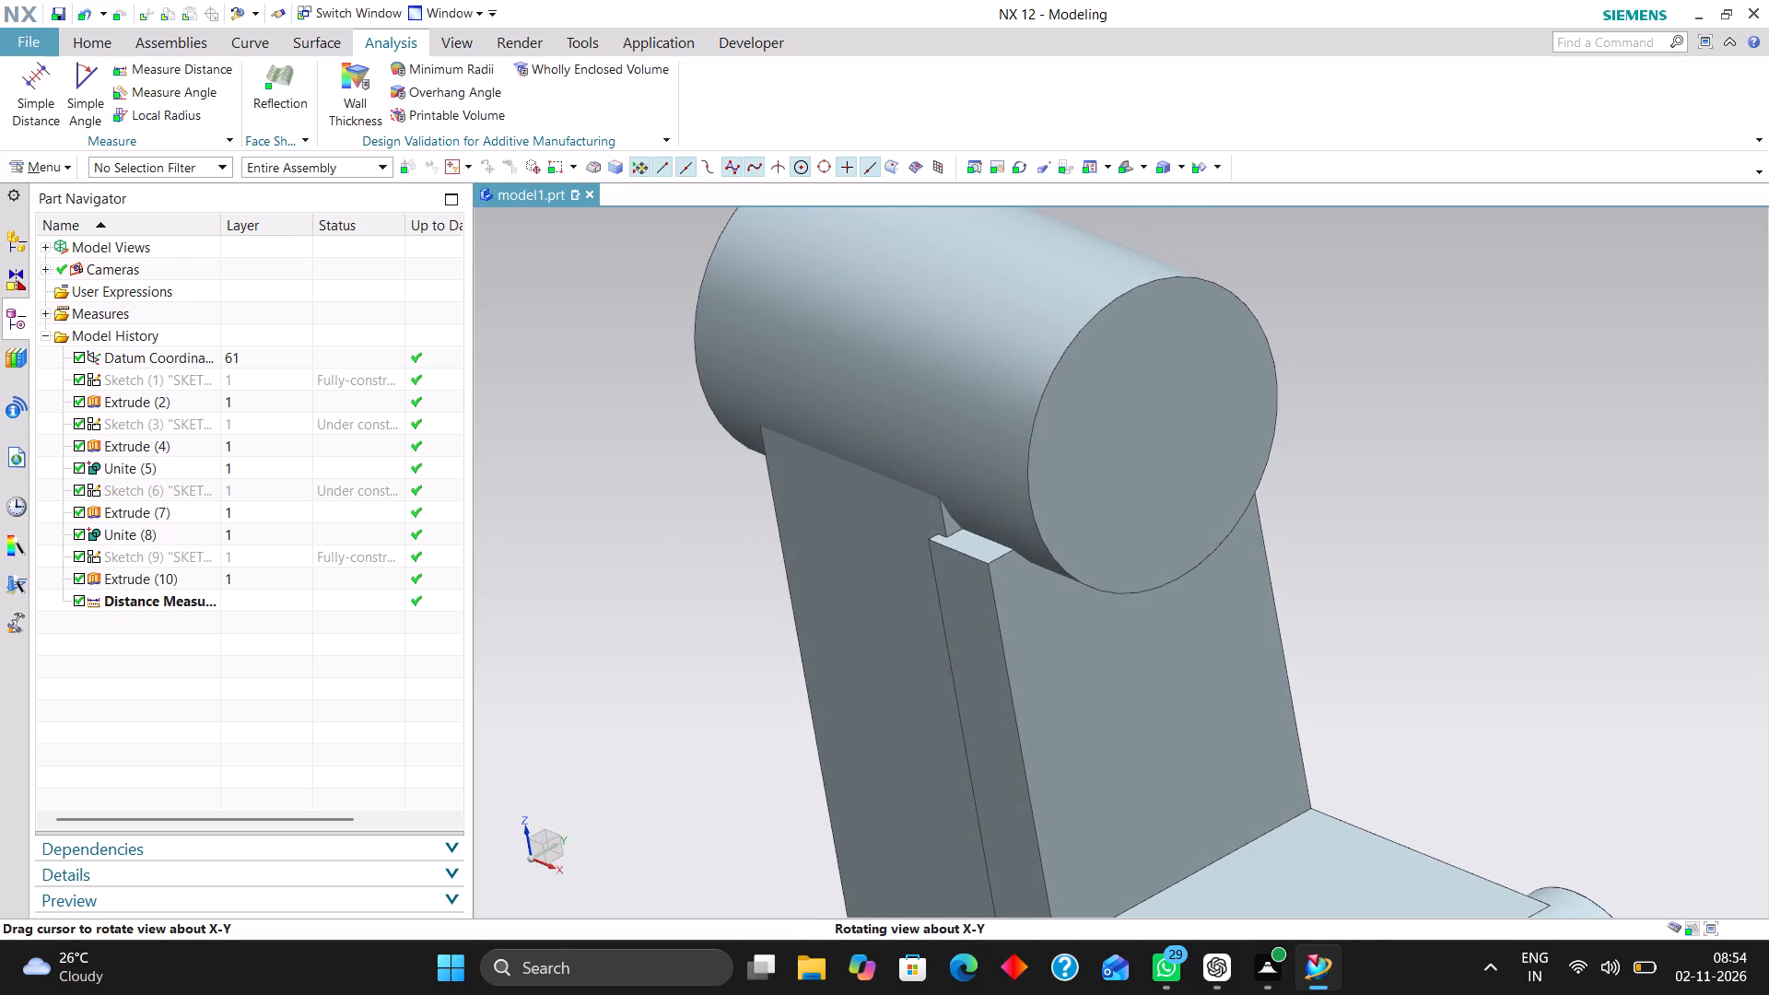
middle_drag(1237, 575, 1236, 576)
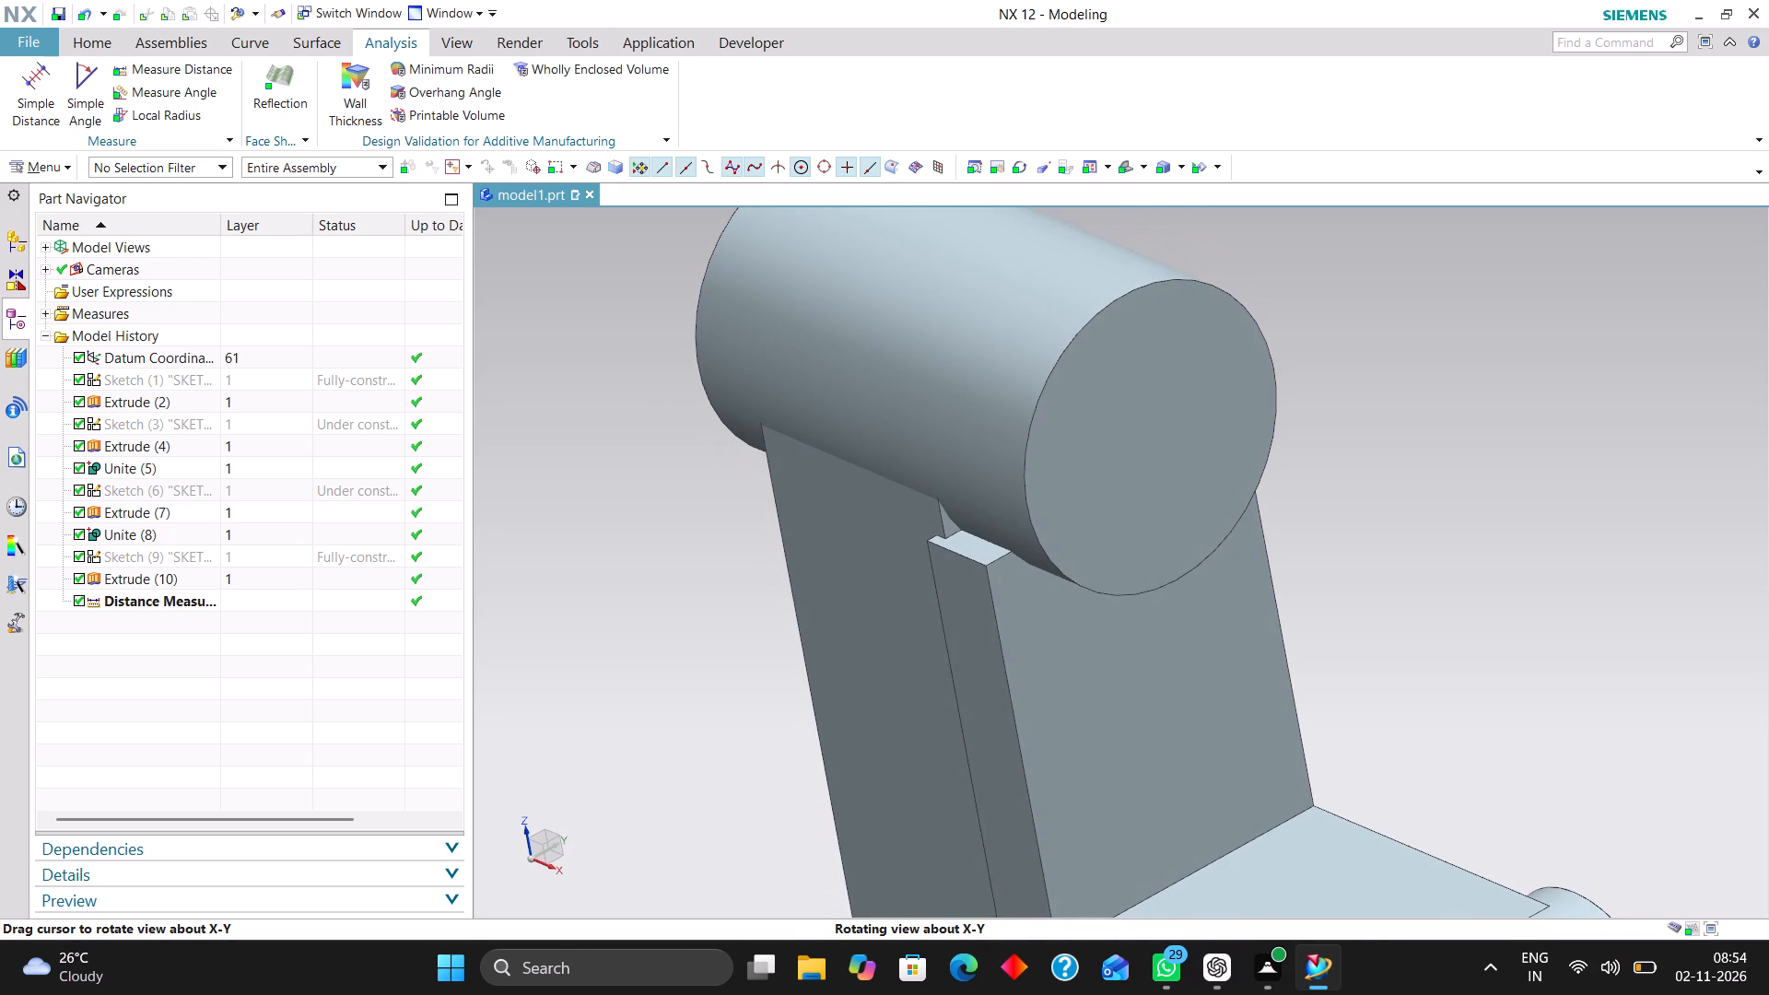
middle_drag(1236, 576, 1250, 583)
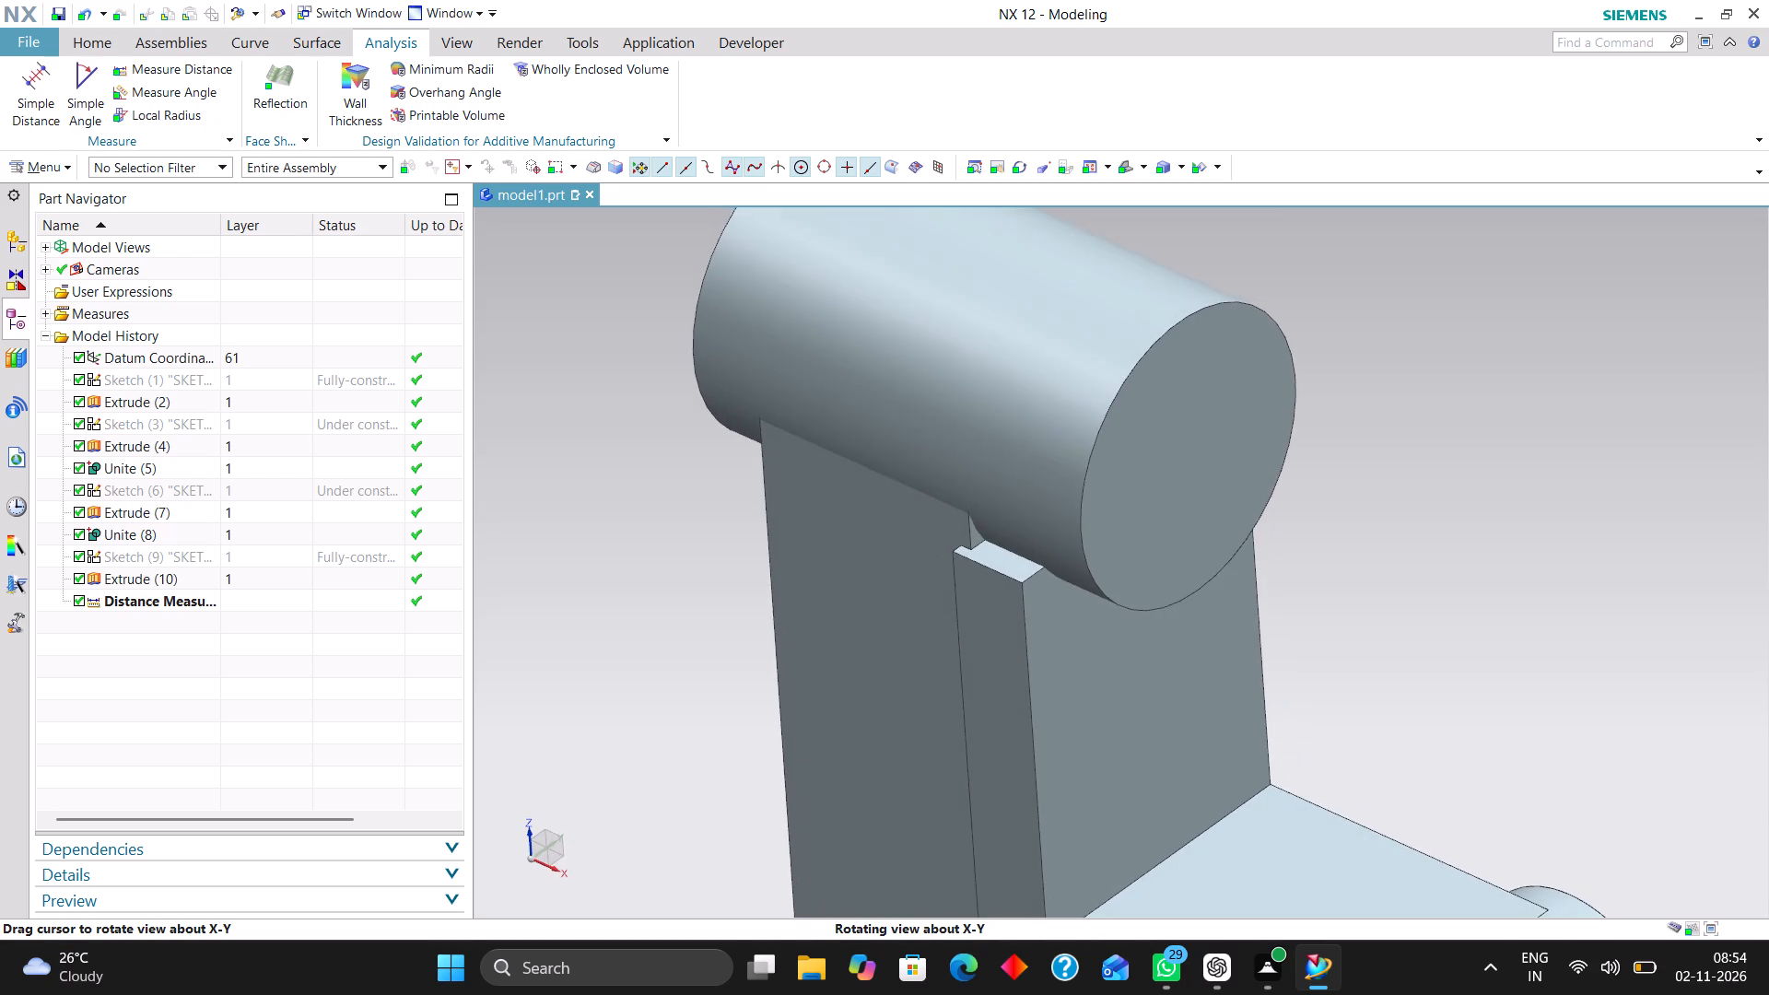
middle_drag(1250, 583, 1263, 568)
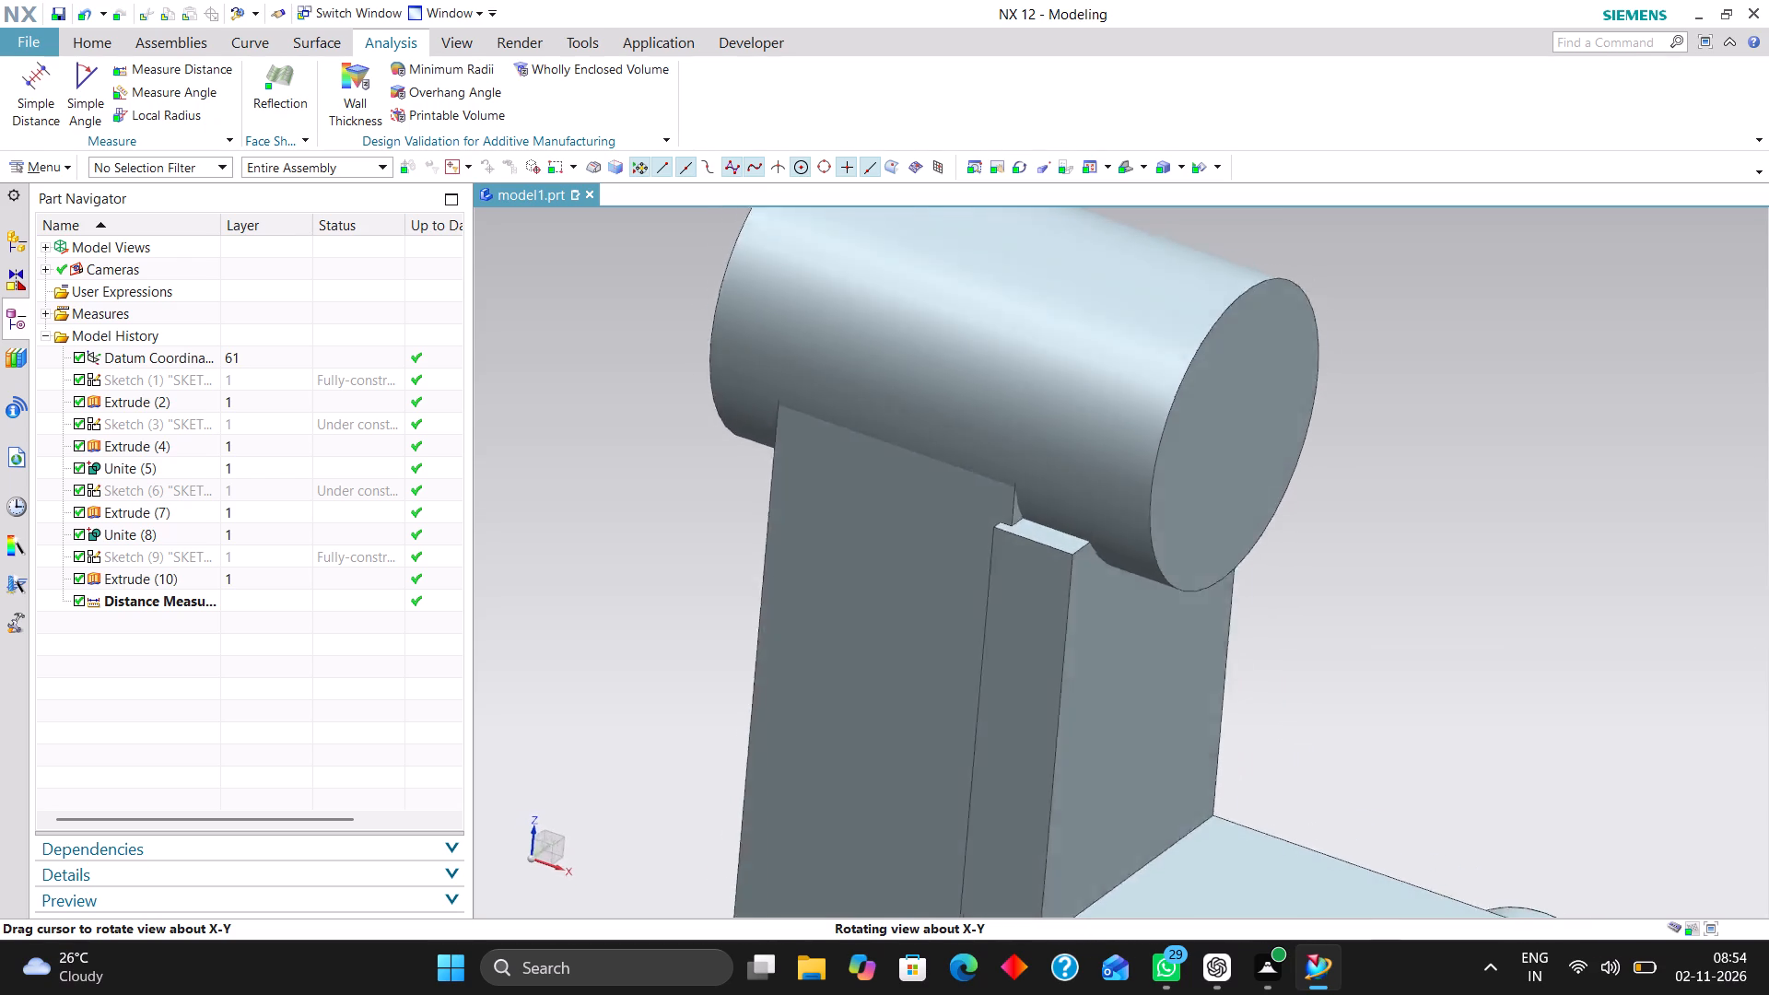
middle_drag(1263, 568, 1259, 549)
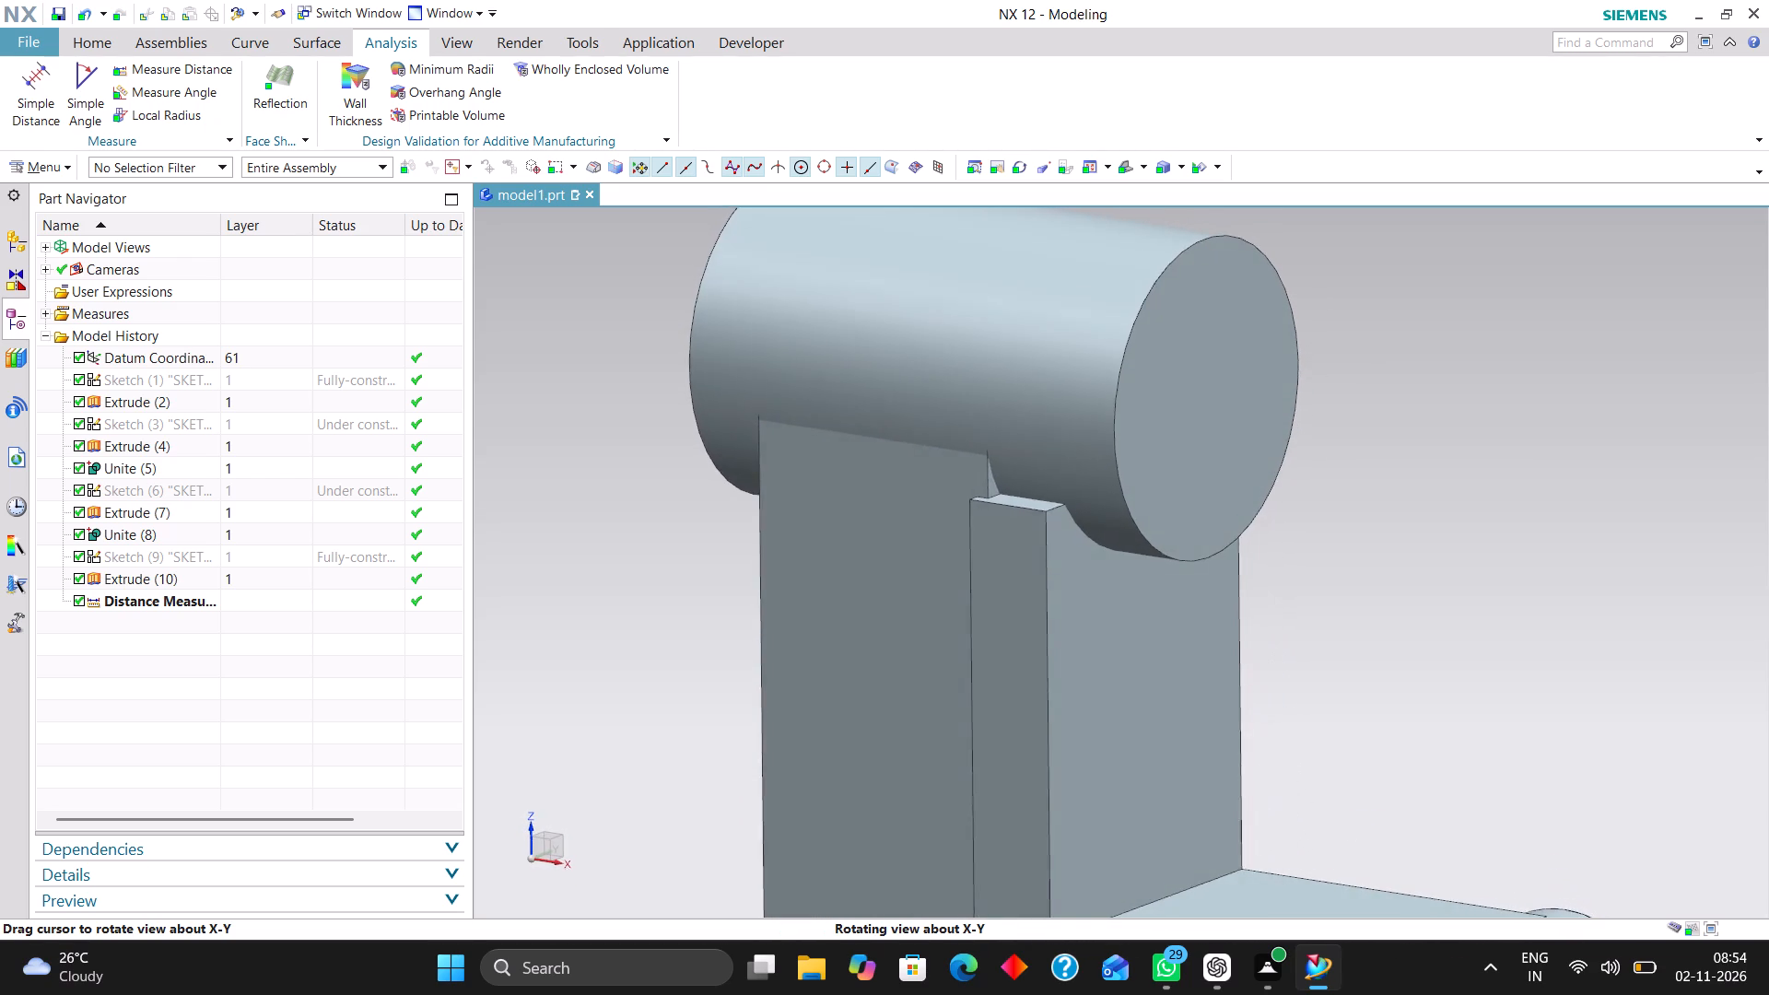
middle_drag(1259, 549, 1258, 546)
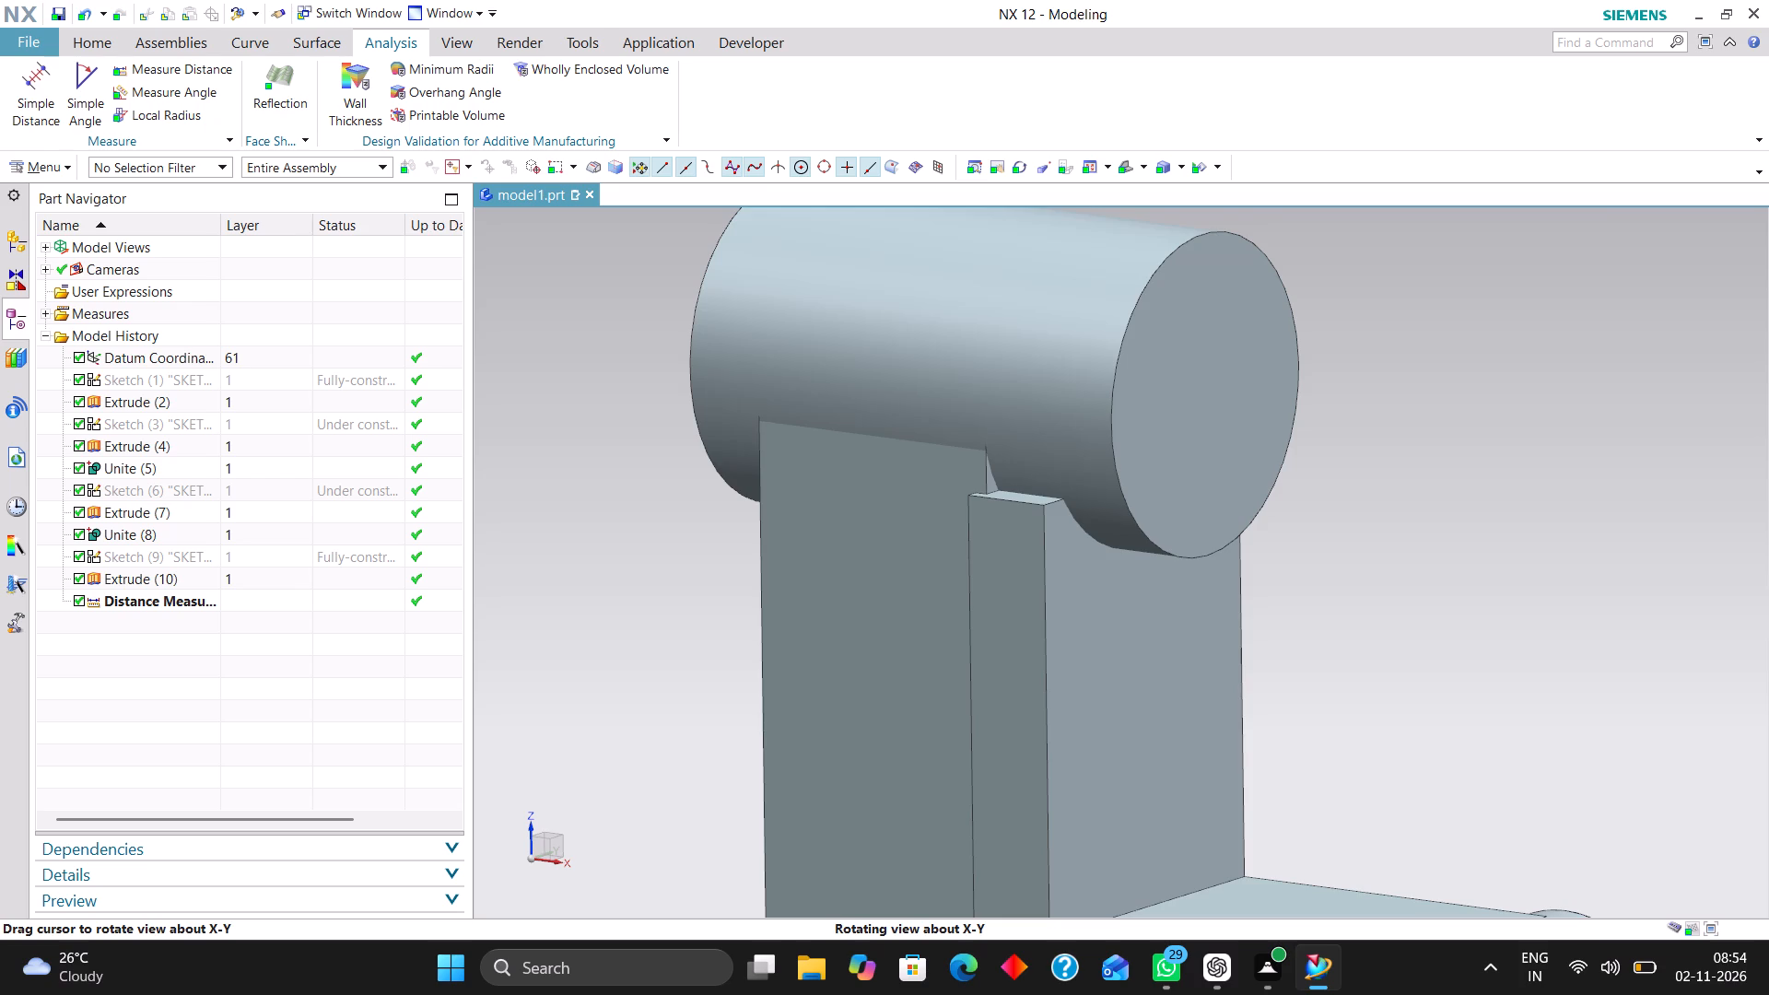
middle_drag(1258, 546, 1252, 540)
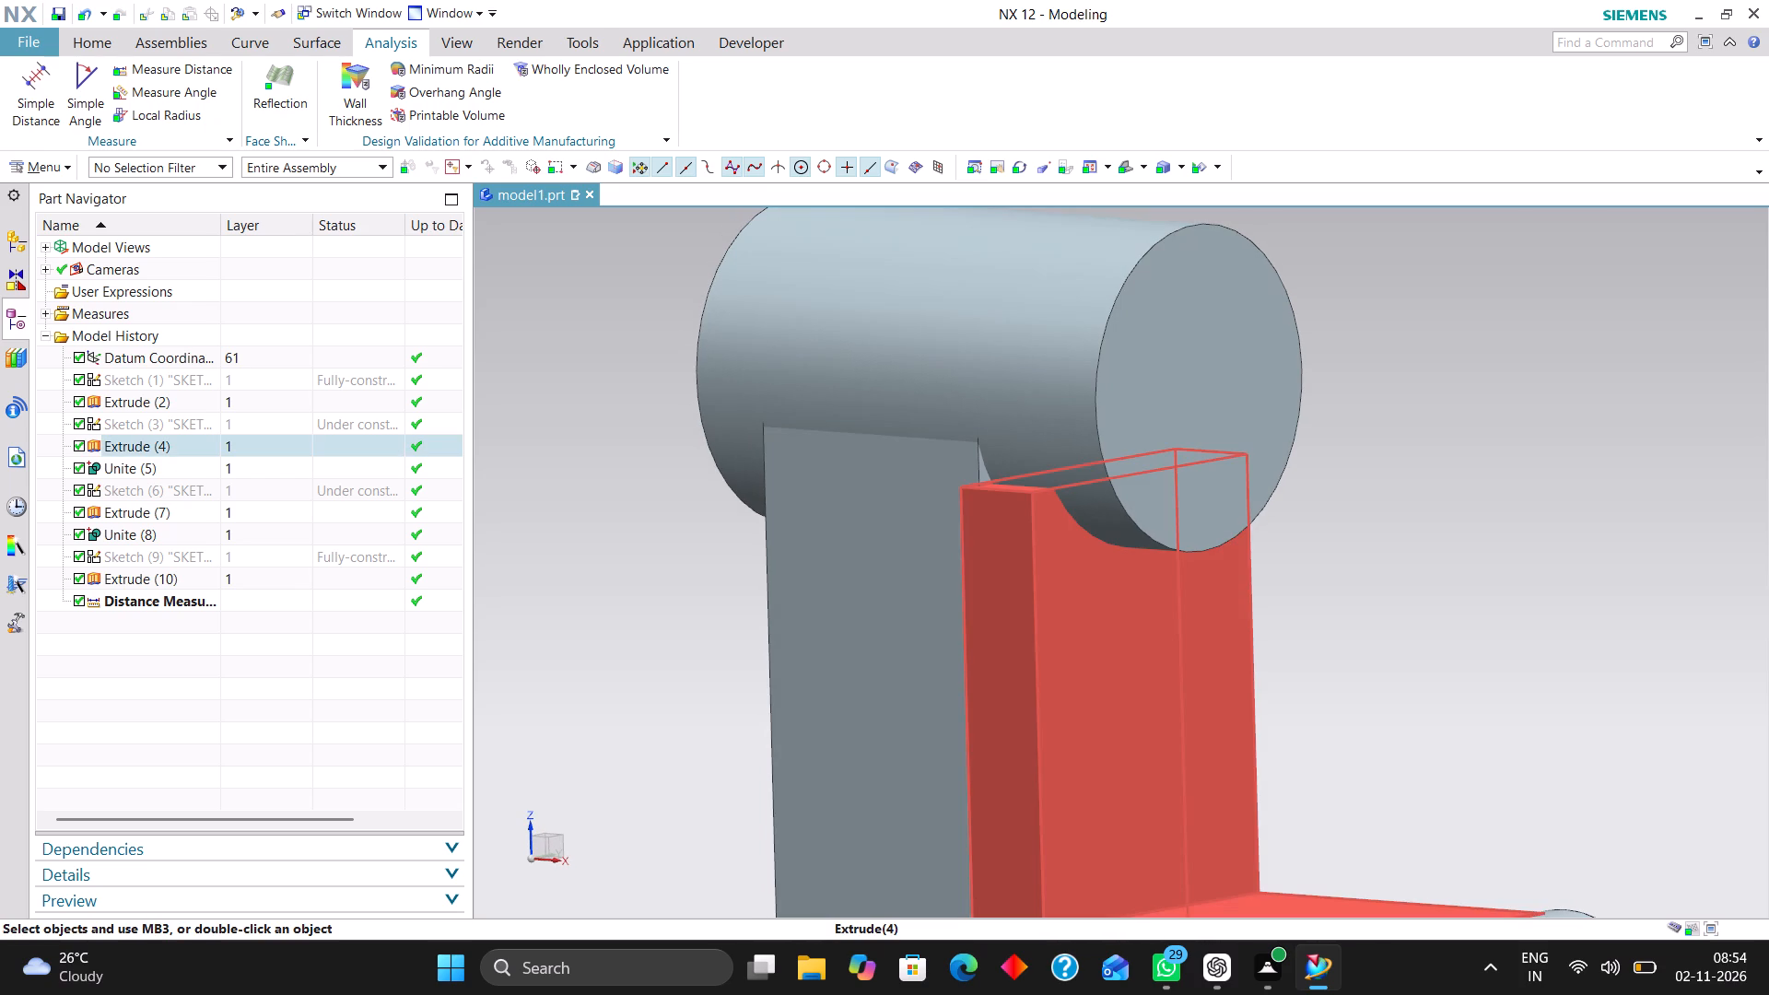
middle_drag(1234, 542, 1162, 526)
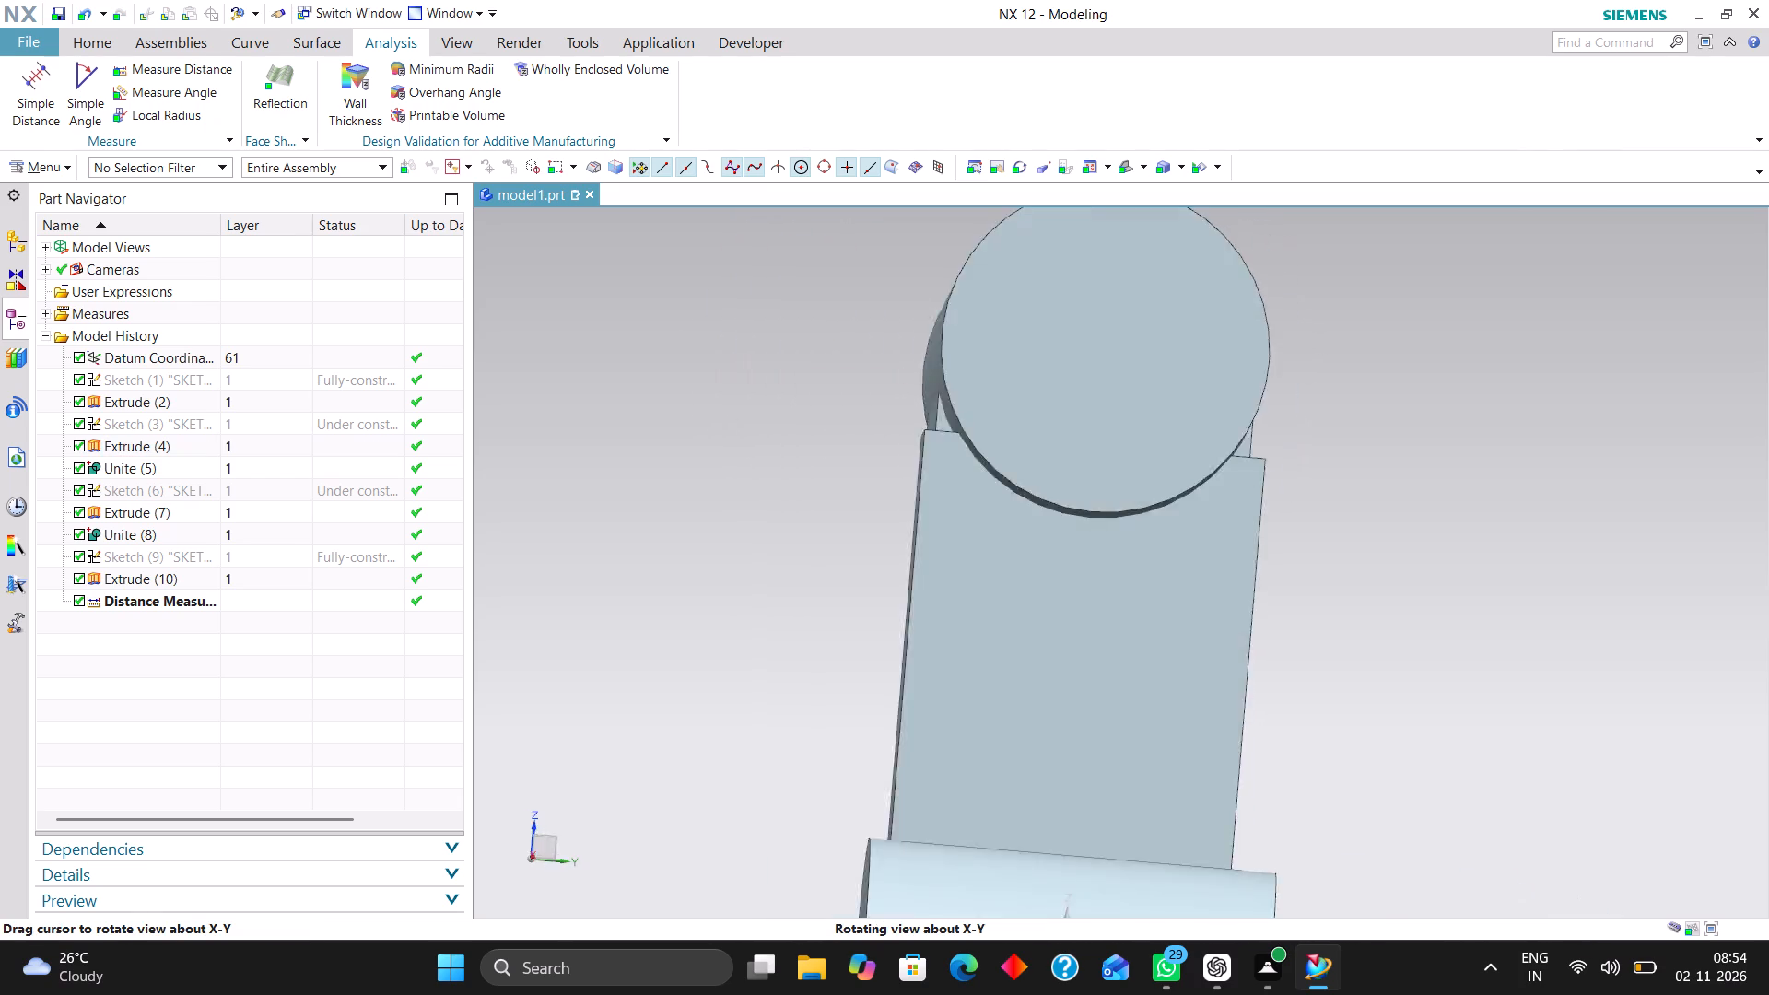
middle_drag(1162, 526, 1211, 535)
scroll(1201, 533, down, 6)
scroll(1240, 559, up, 5)
middle_drag(1247, 552, 1285, 587)
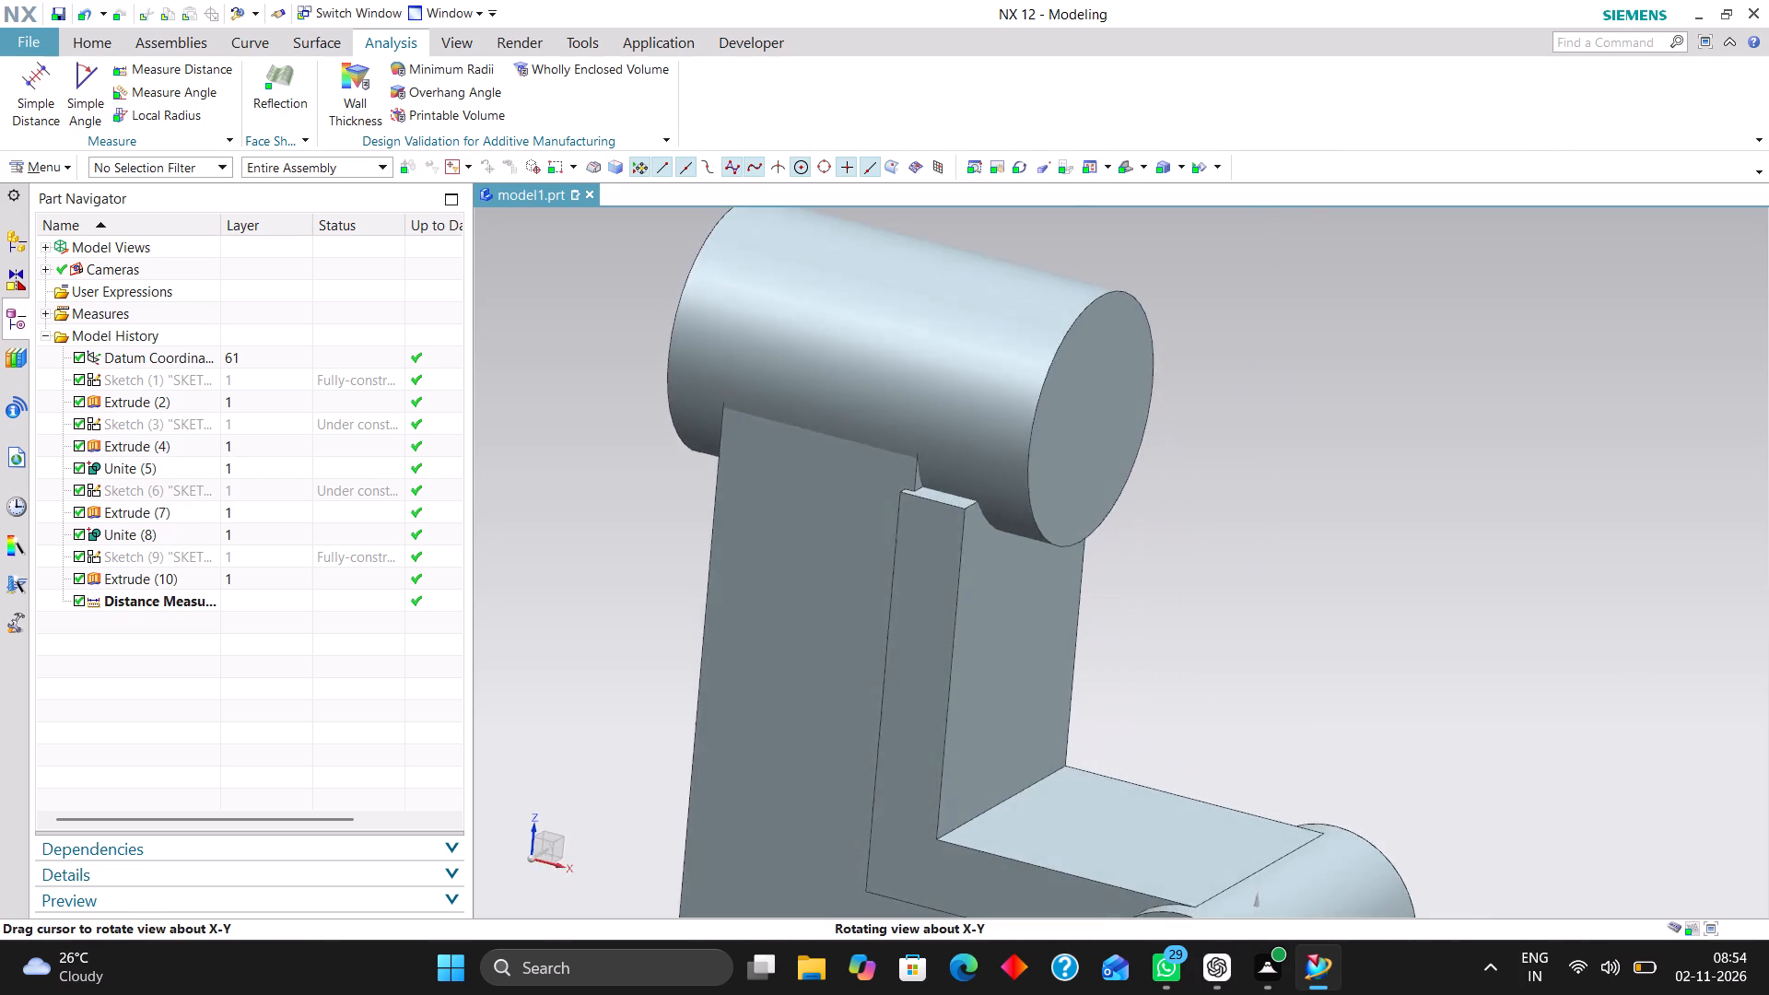
middle_drag(1285, 587, 1271, 577)
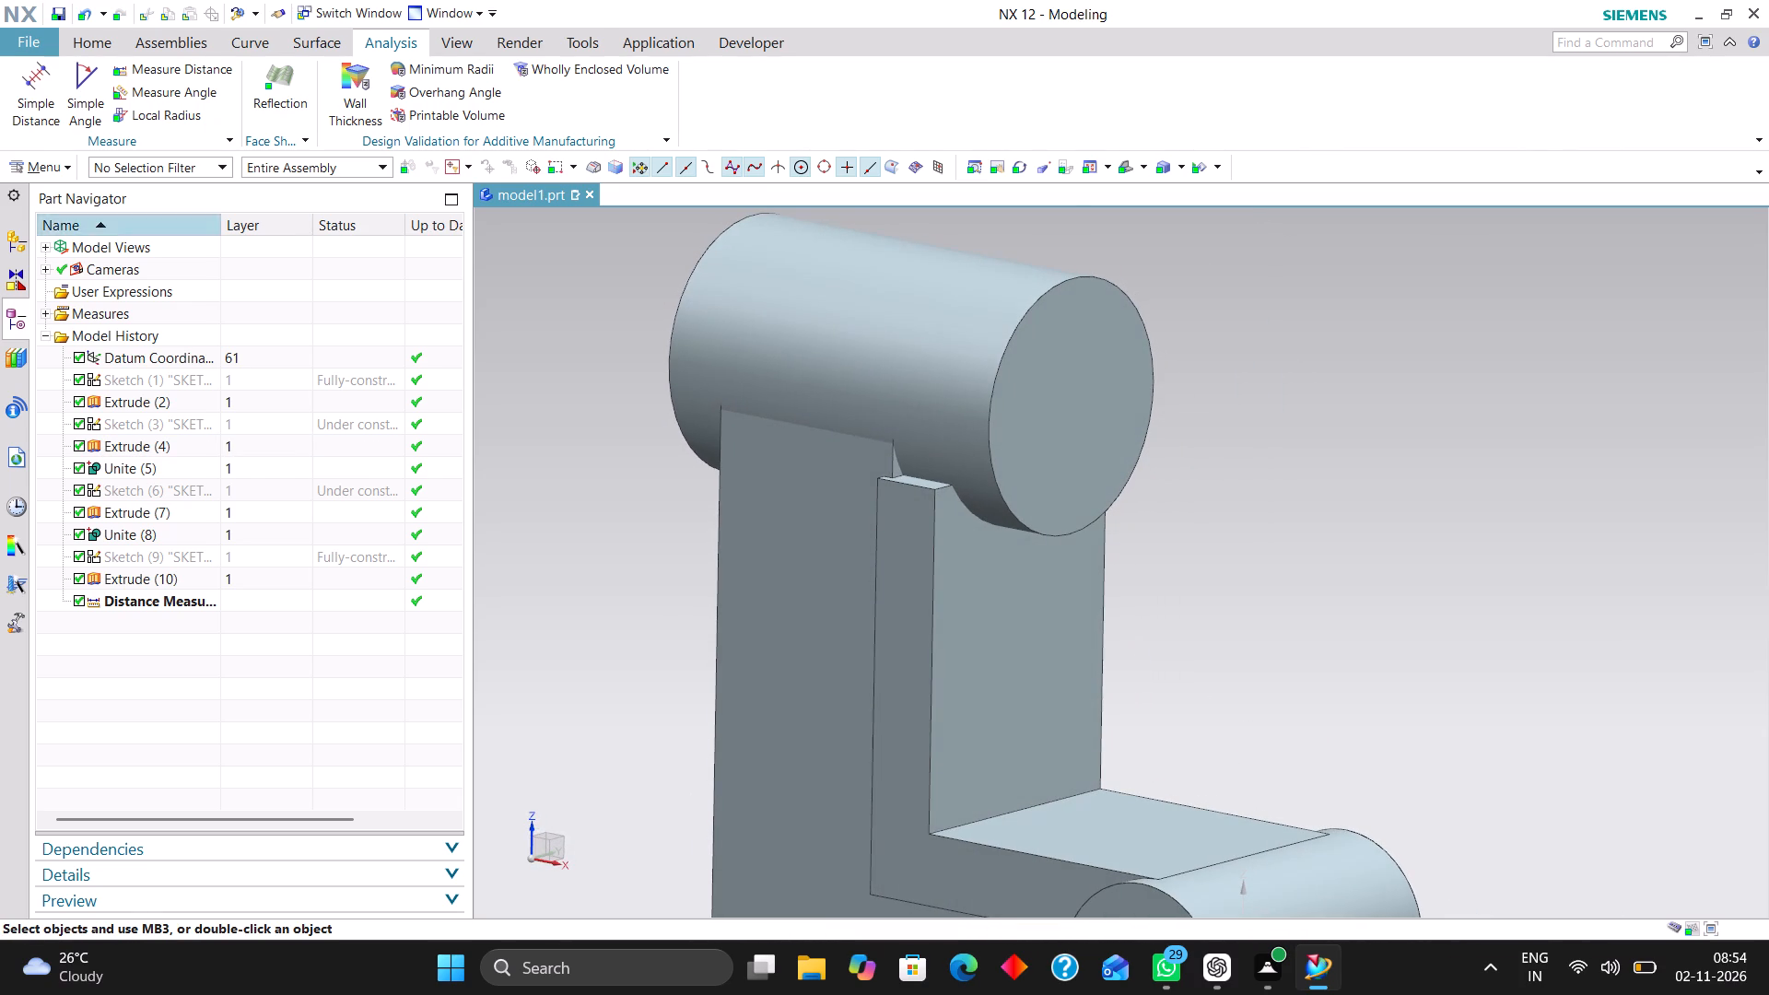
middle_drag(1170, 515, 1247, 521)
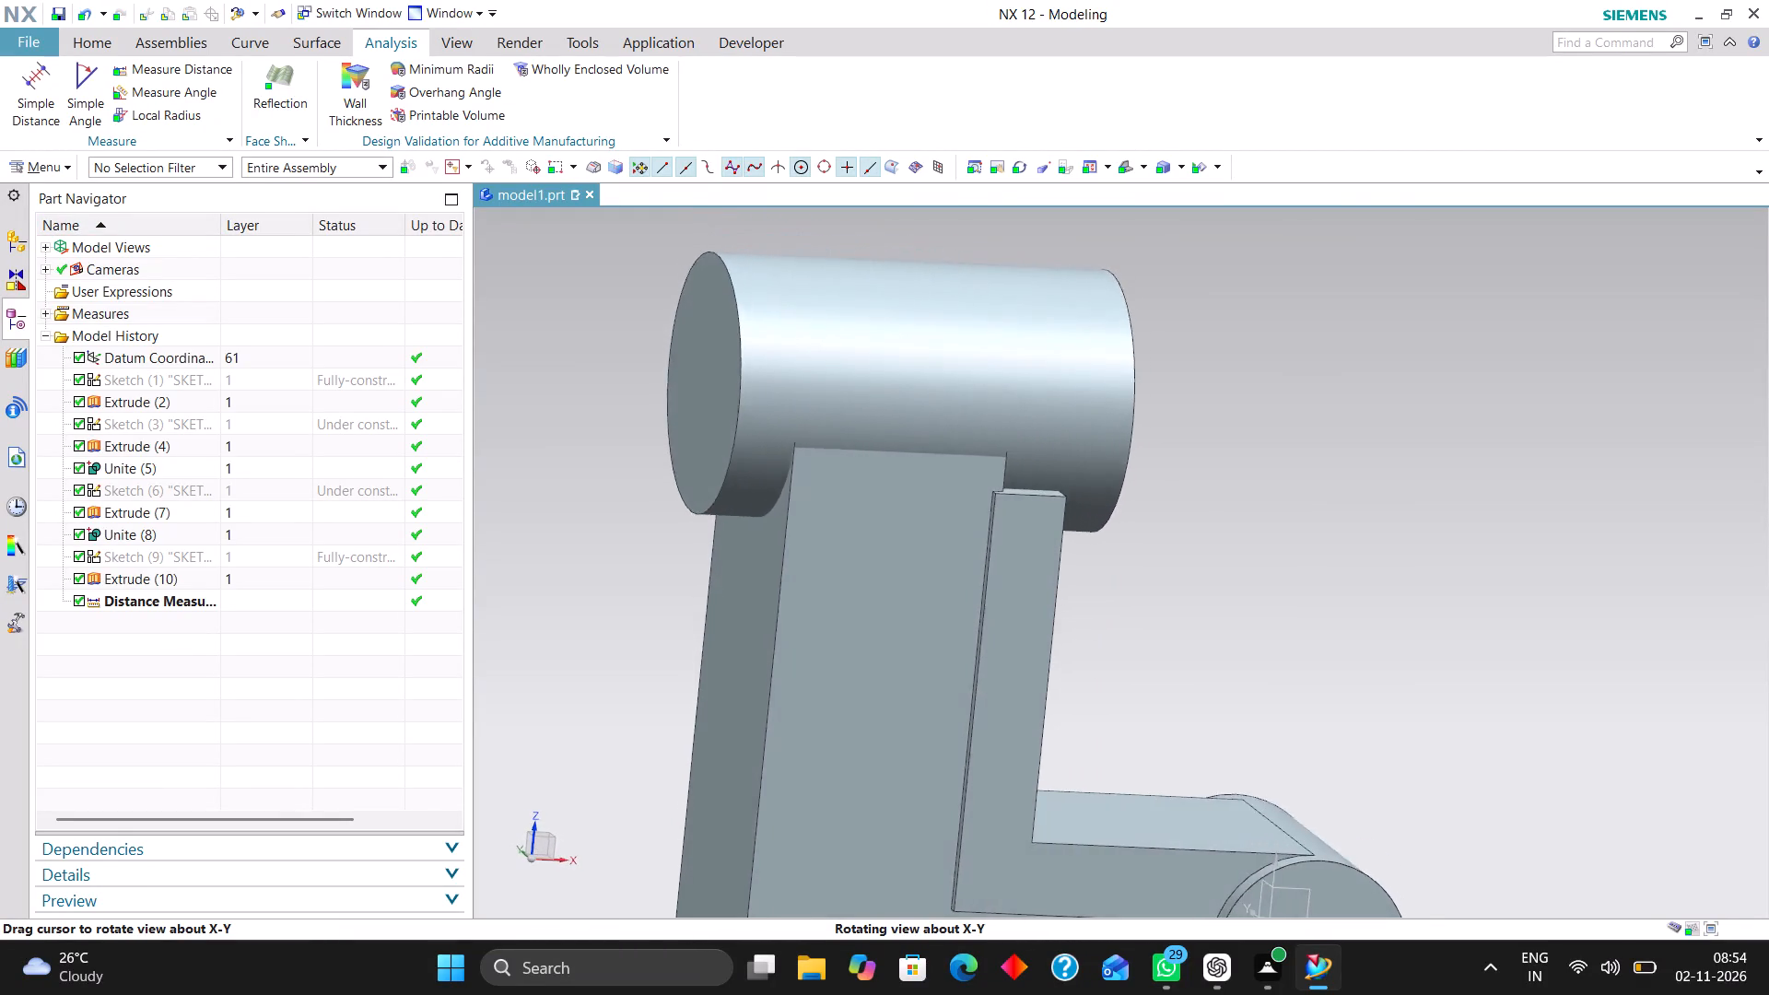
middle_drag(1247, 521, 1230, 524)
Measure the upper cylinder's length between its two end faces with Simple Distance, without saving the measurement.
drag(112, 196, 99, 208)
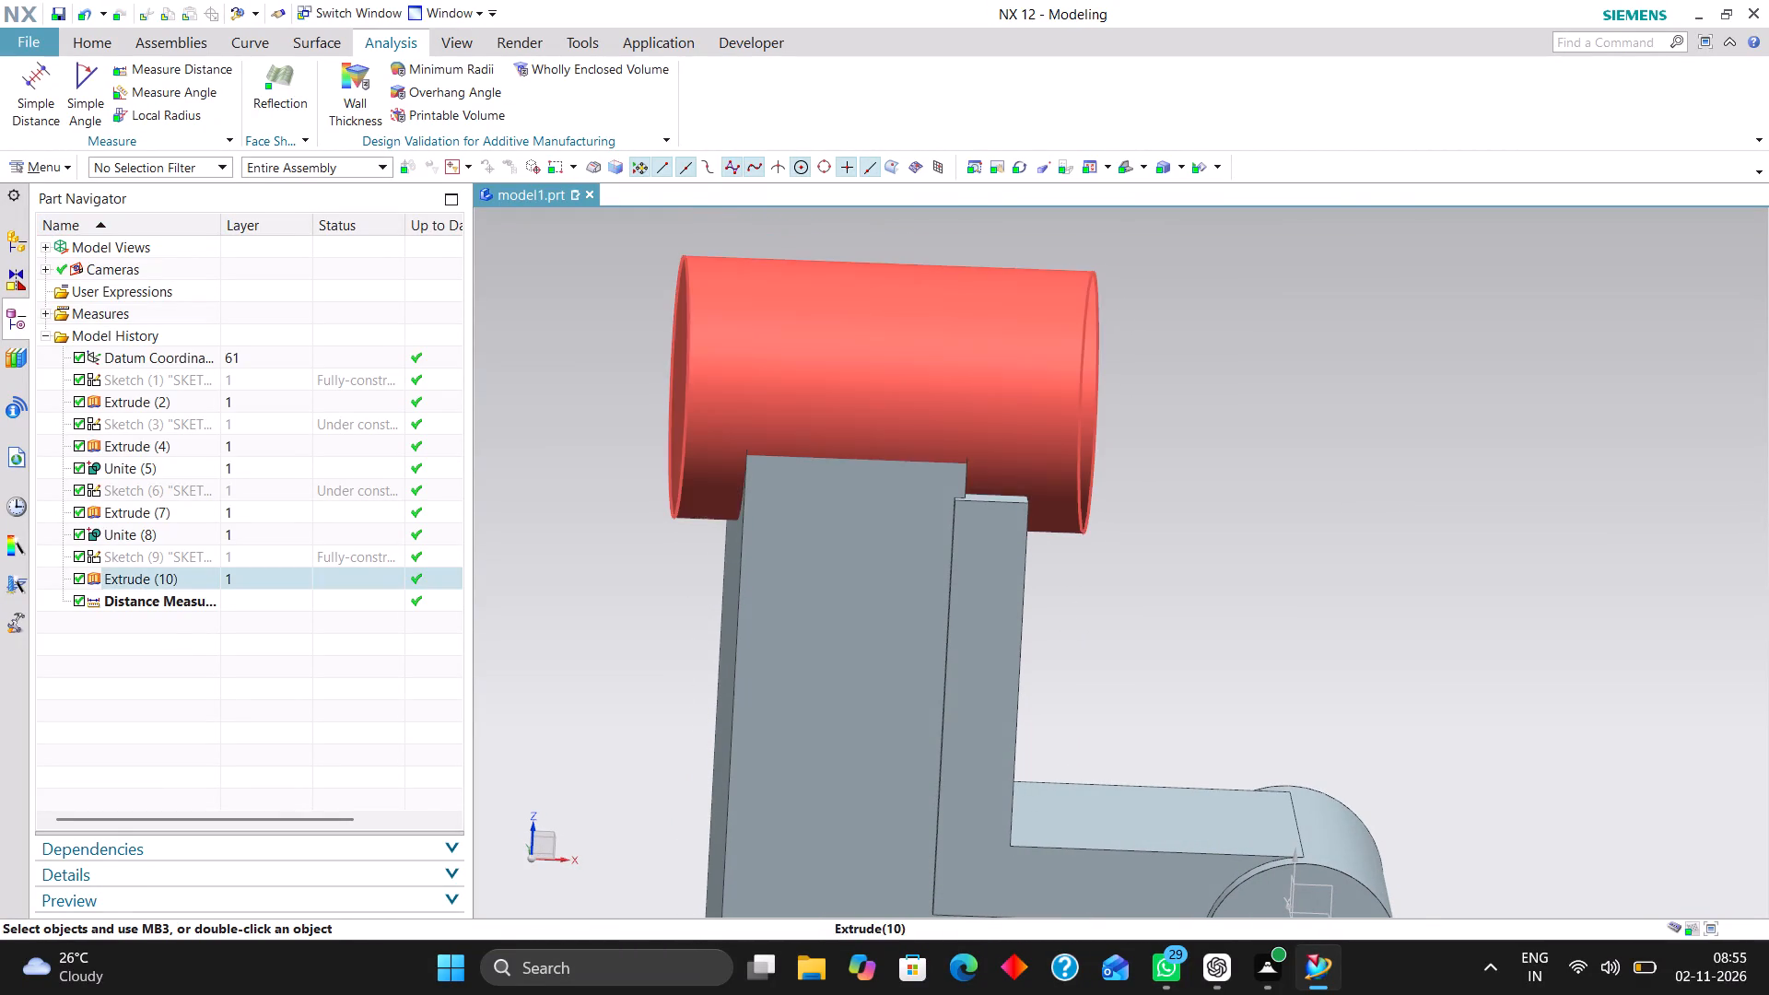
click(32, 88)
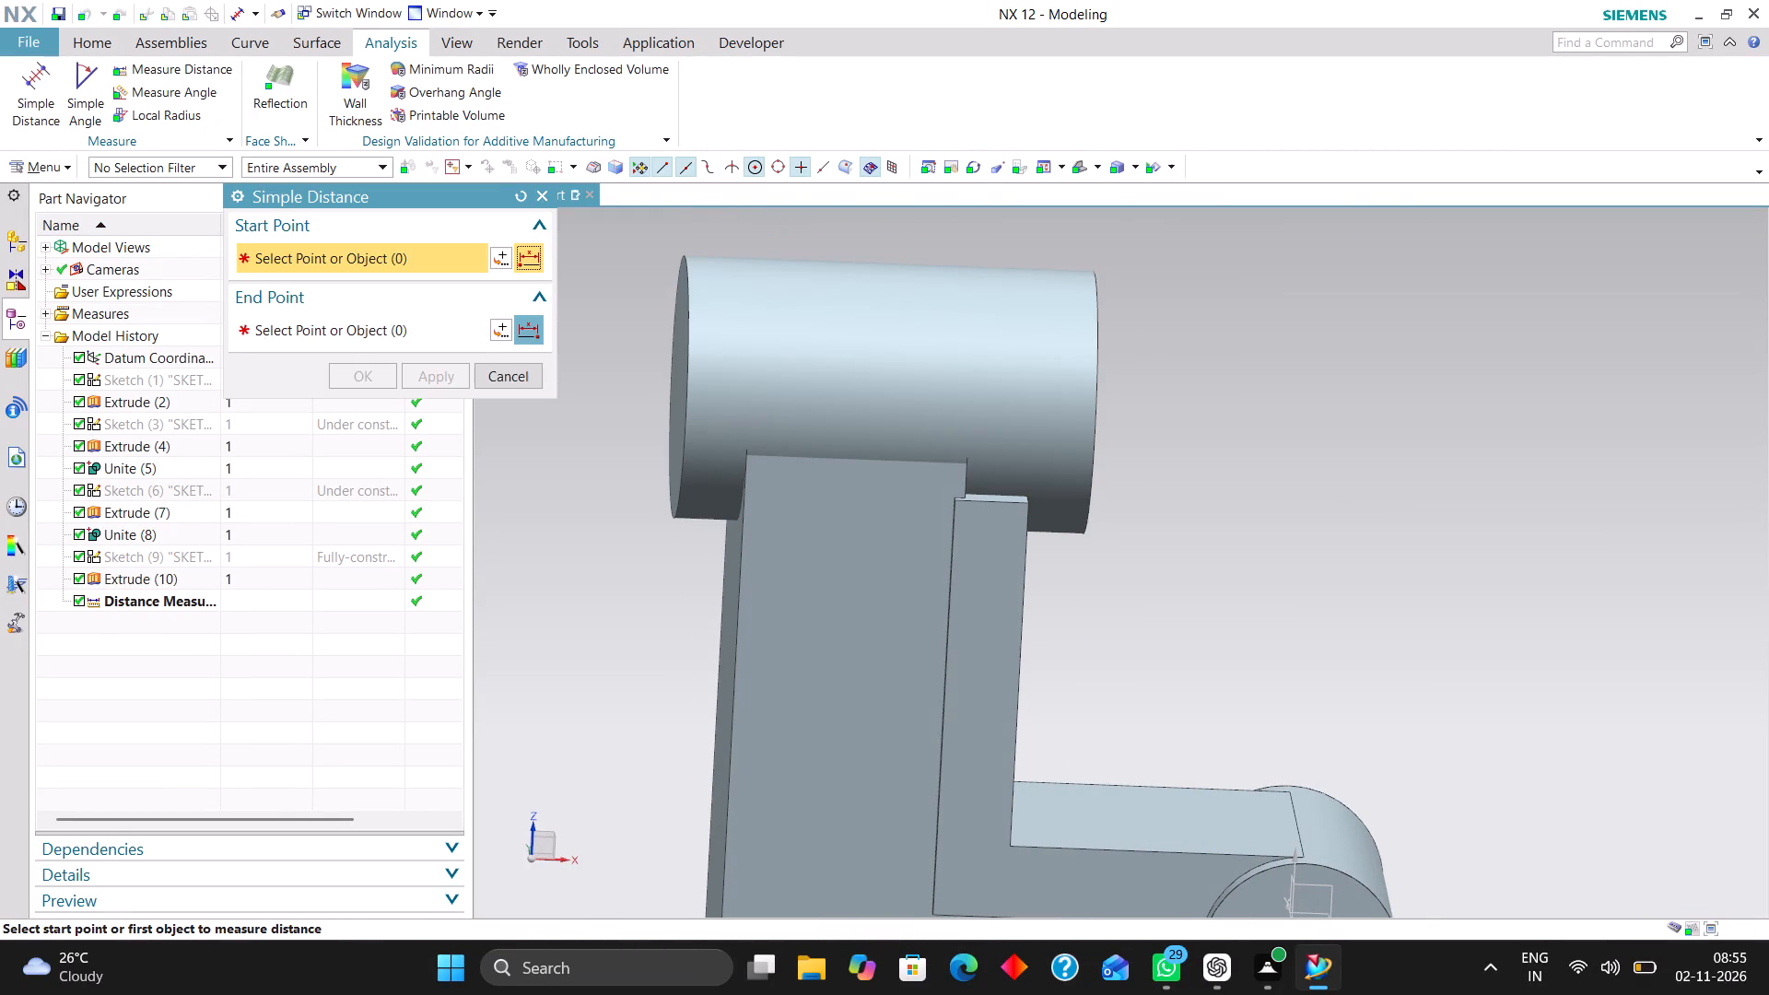
click(679, 406)
middle_drag(1145, 443, 1118, 441)
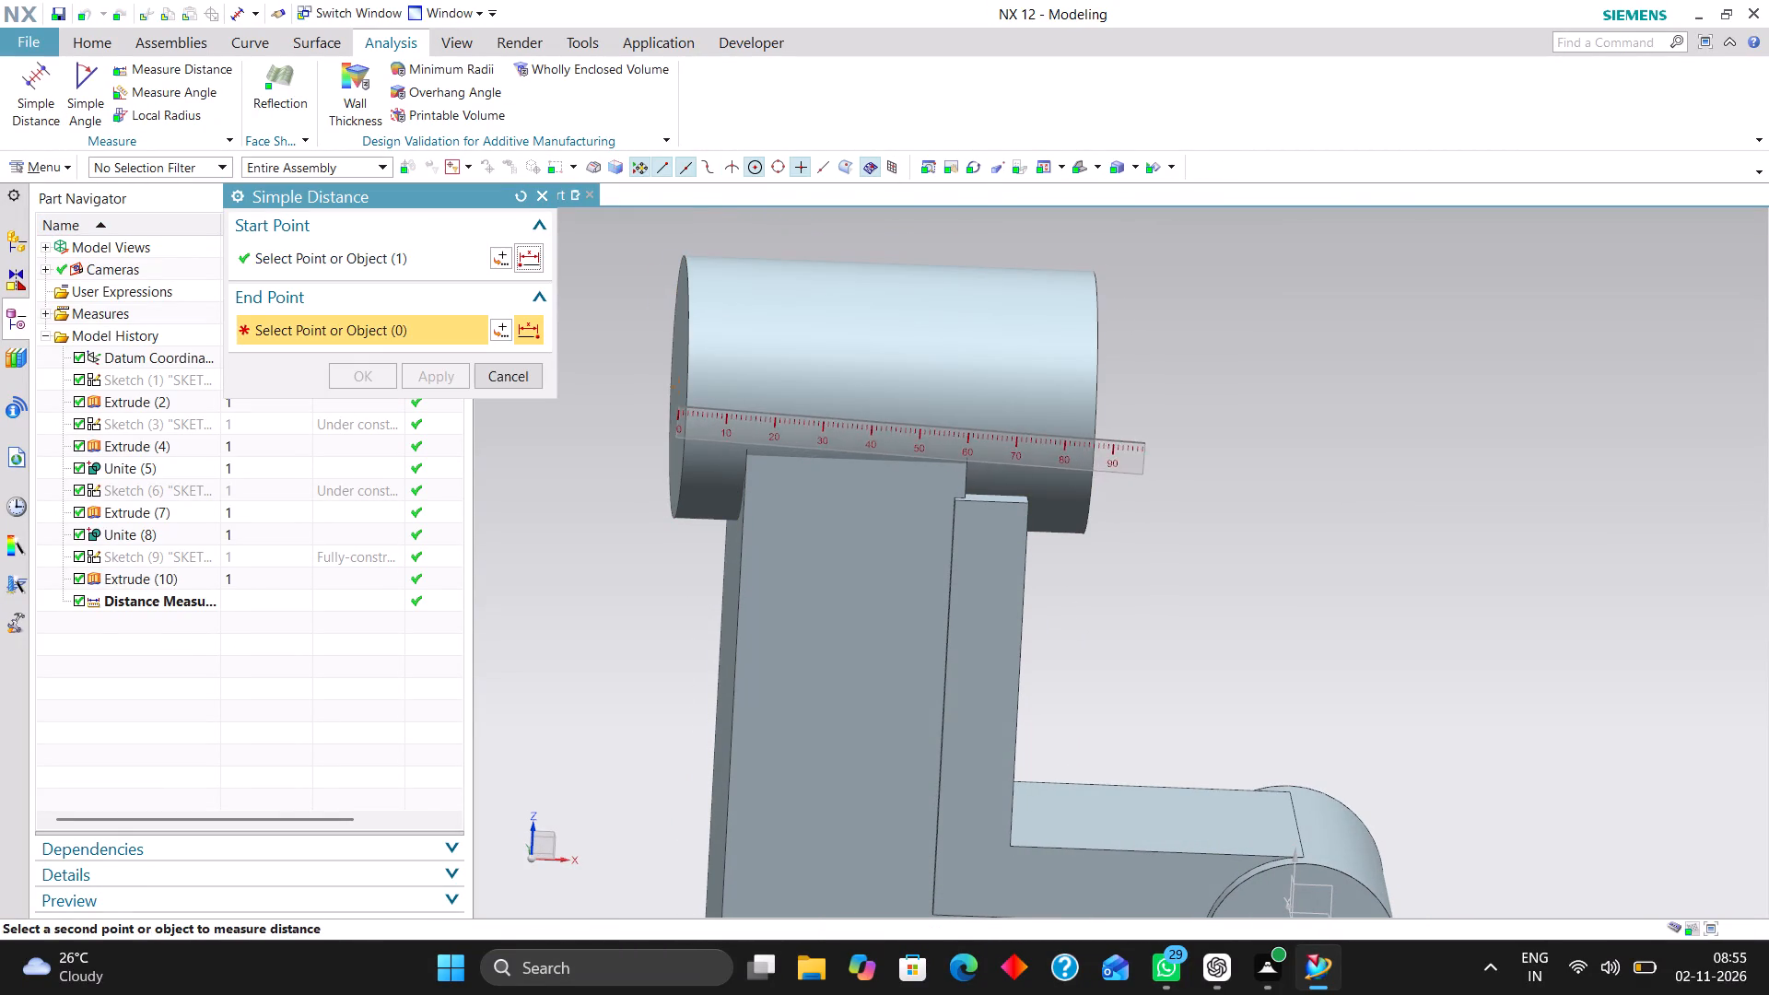
middle_drag(1118, 441, 1092, 441)
click(1035, 395)
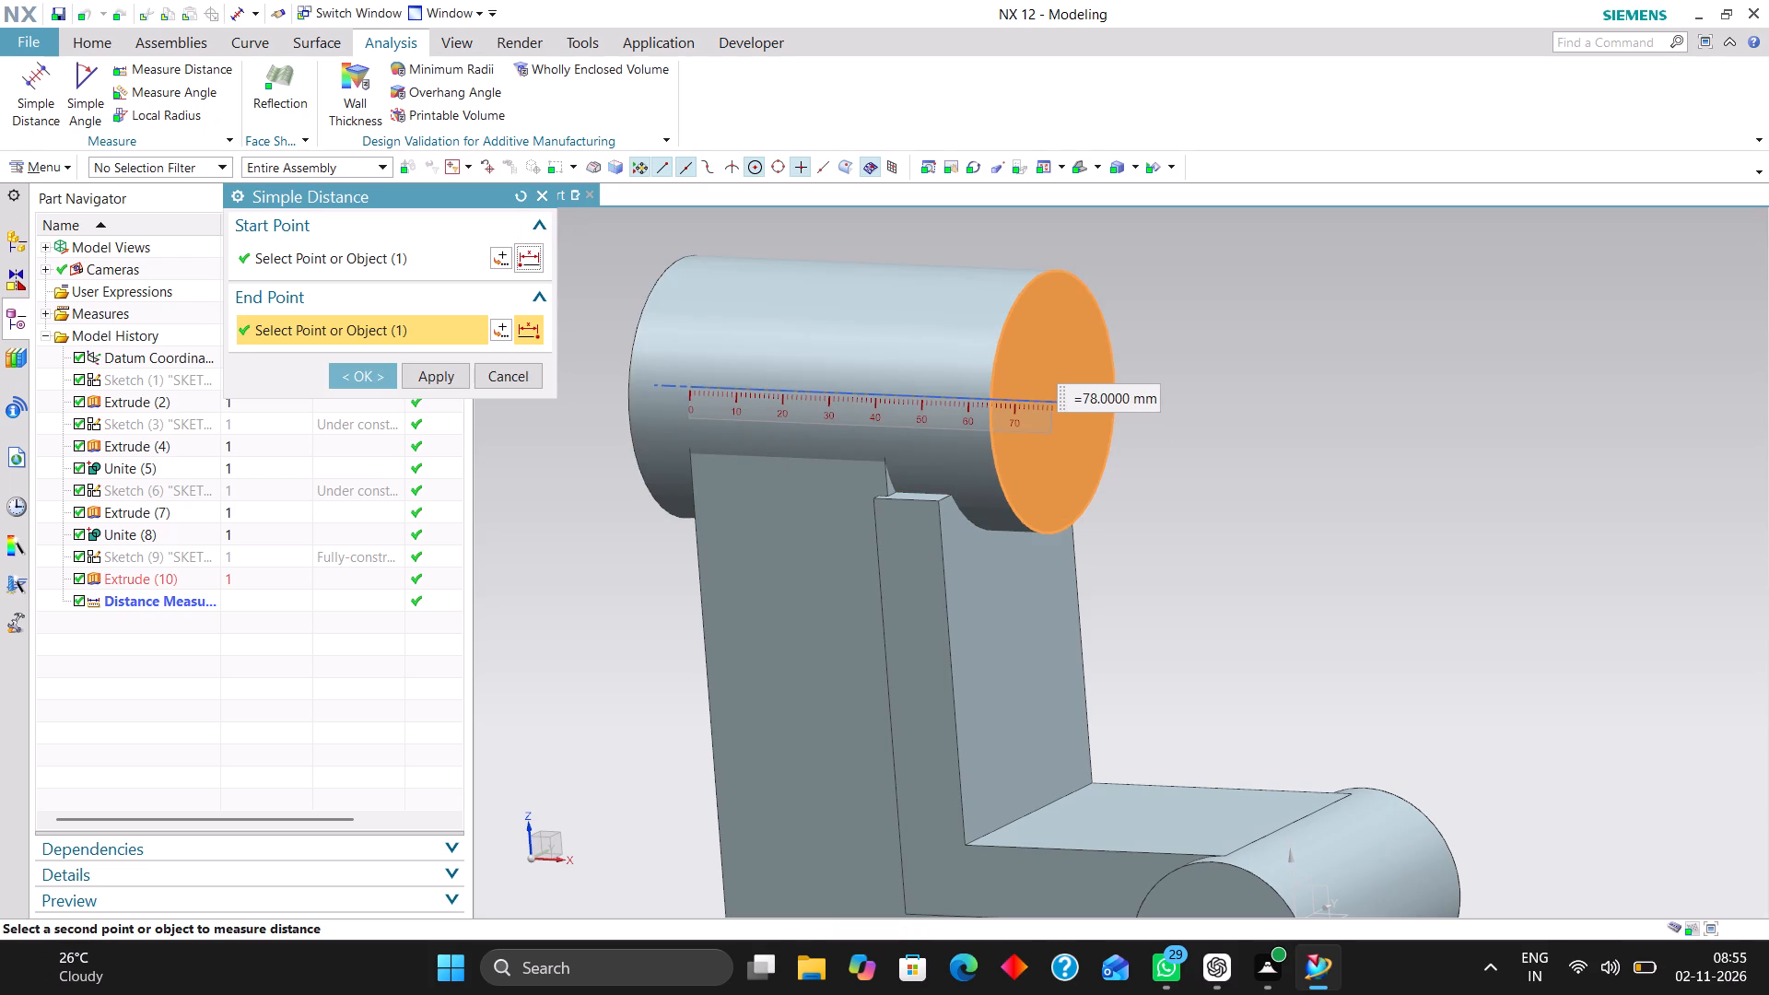
click(499, 375)
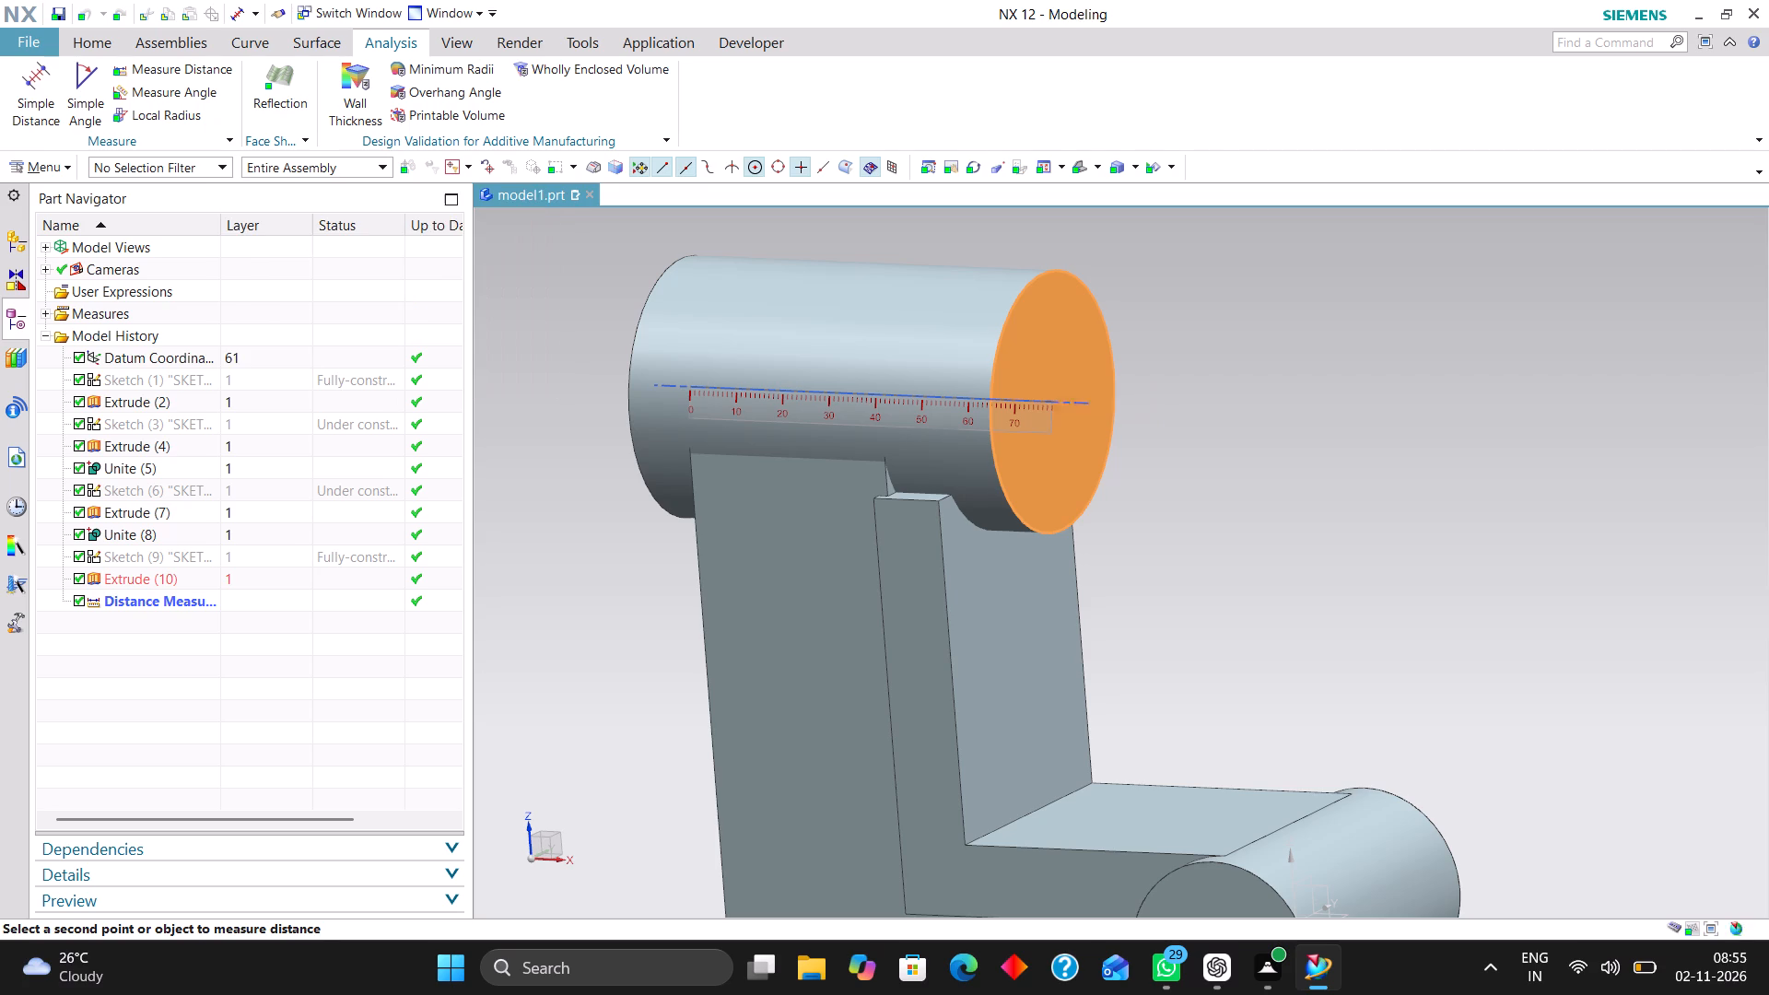
Set the upper cylinder's extrude end distance to 119 mm, keeping the start distance, and accept the edit.
middle_drag(711, 383, 753, 381)
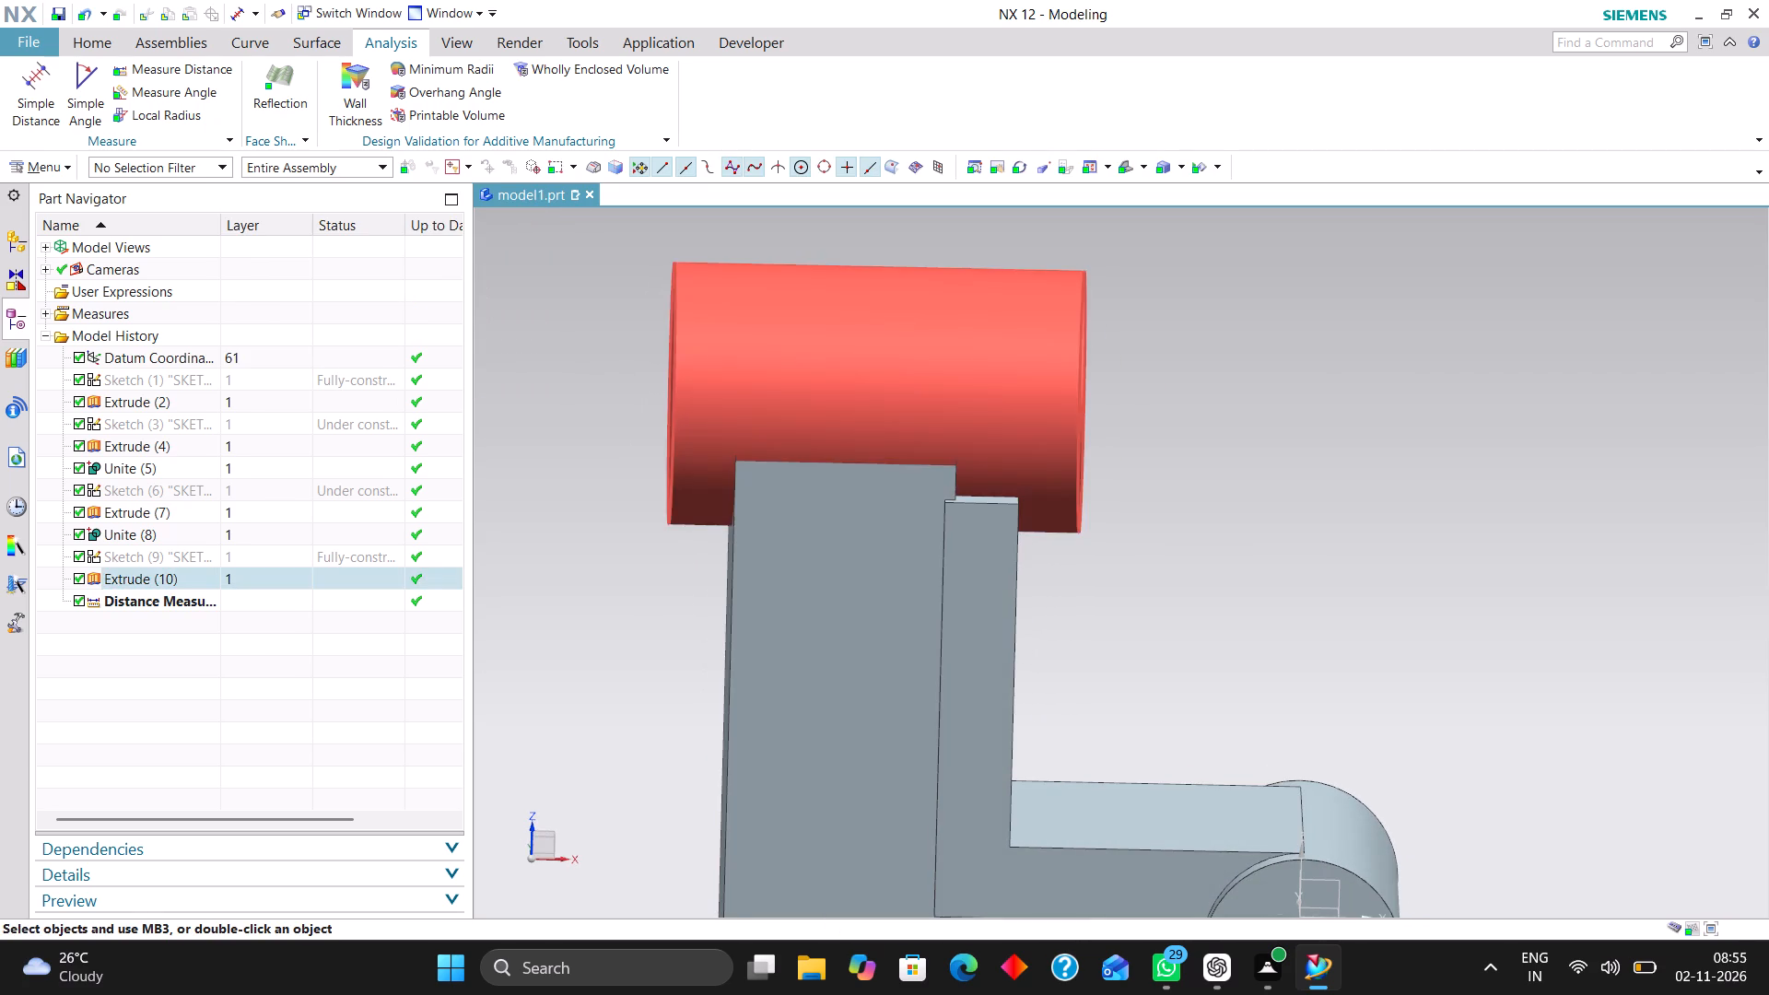
double_click(709, 357)
scroll(641, 399, up, 1)
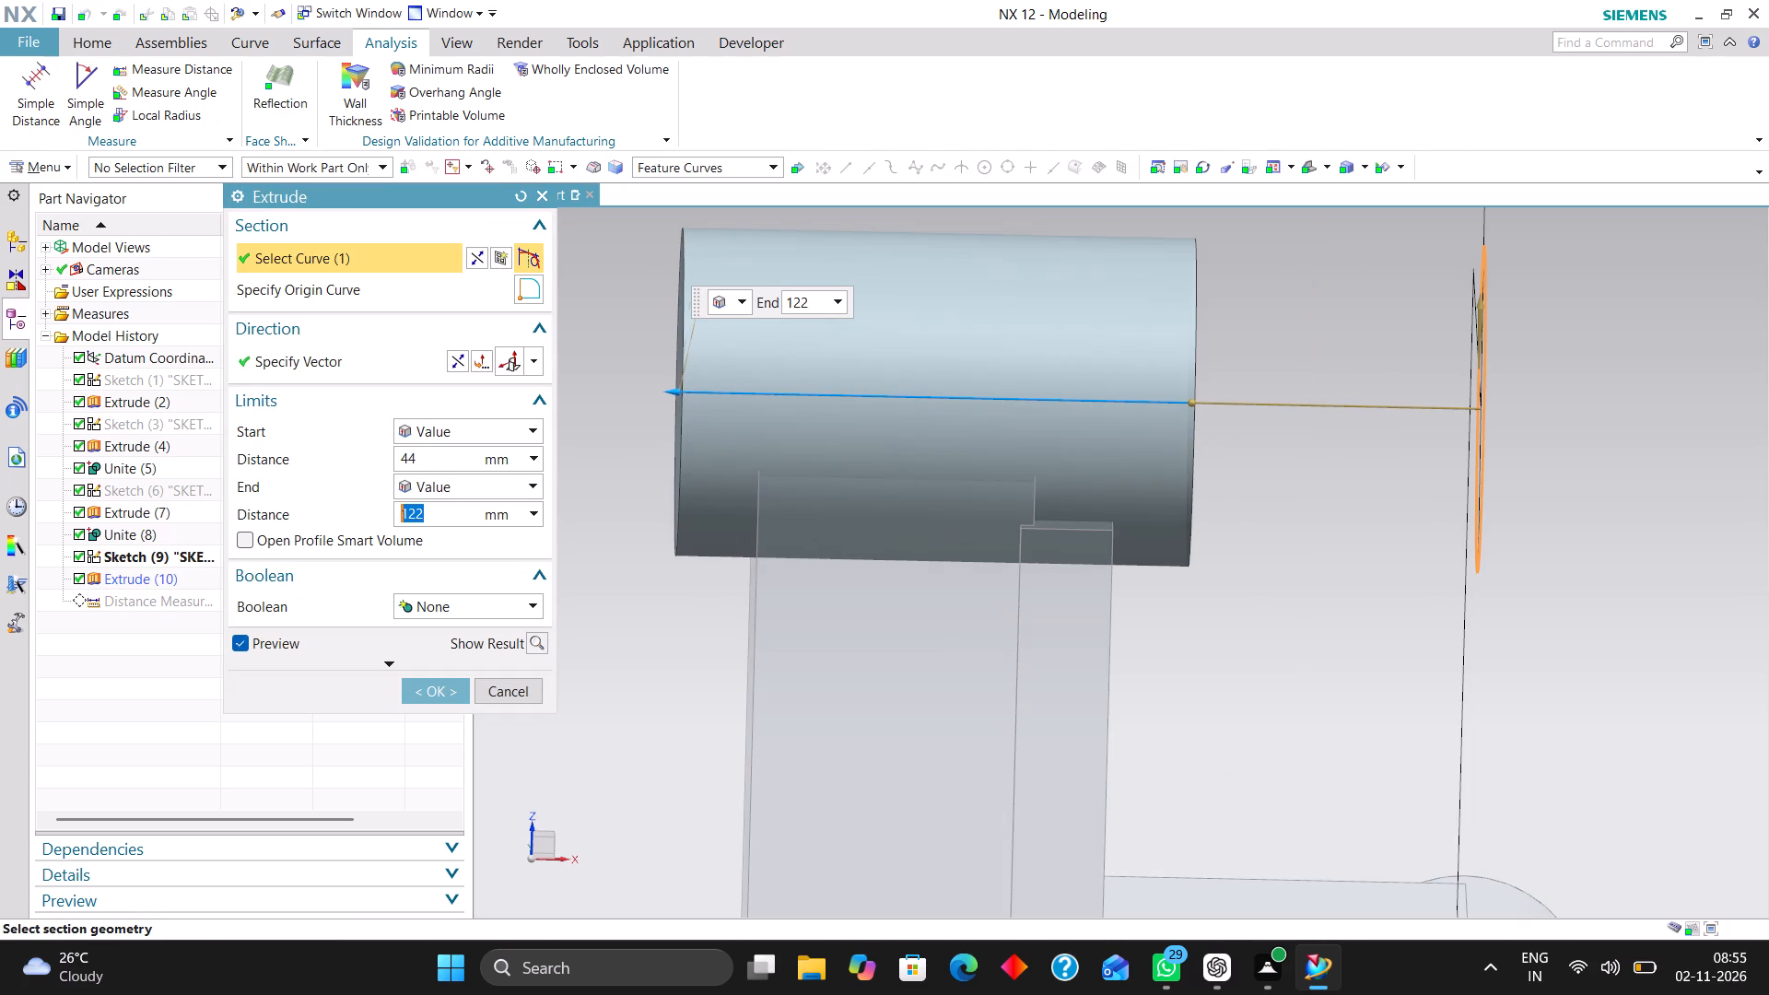
drag(813, 302, 748, 297)
text(119)
key(Return)
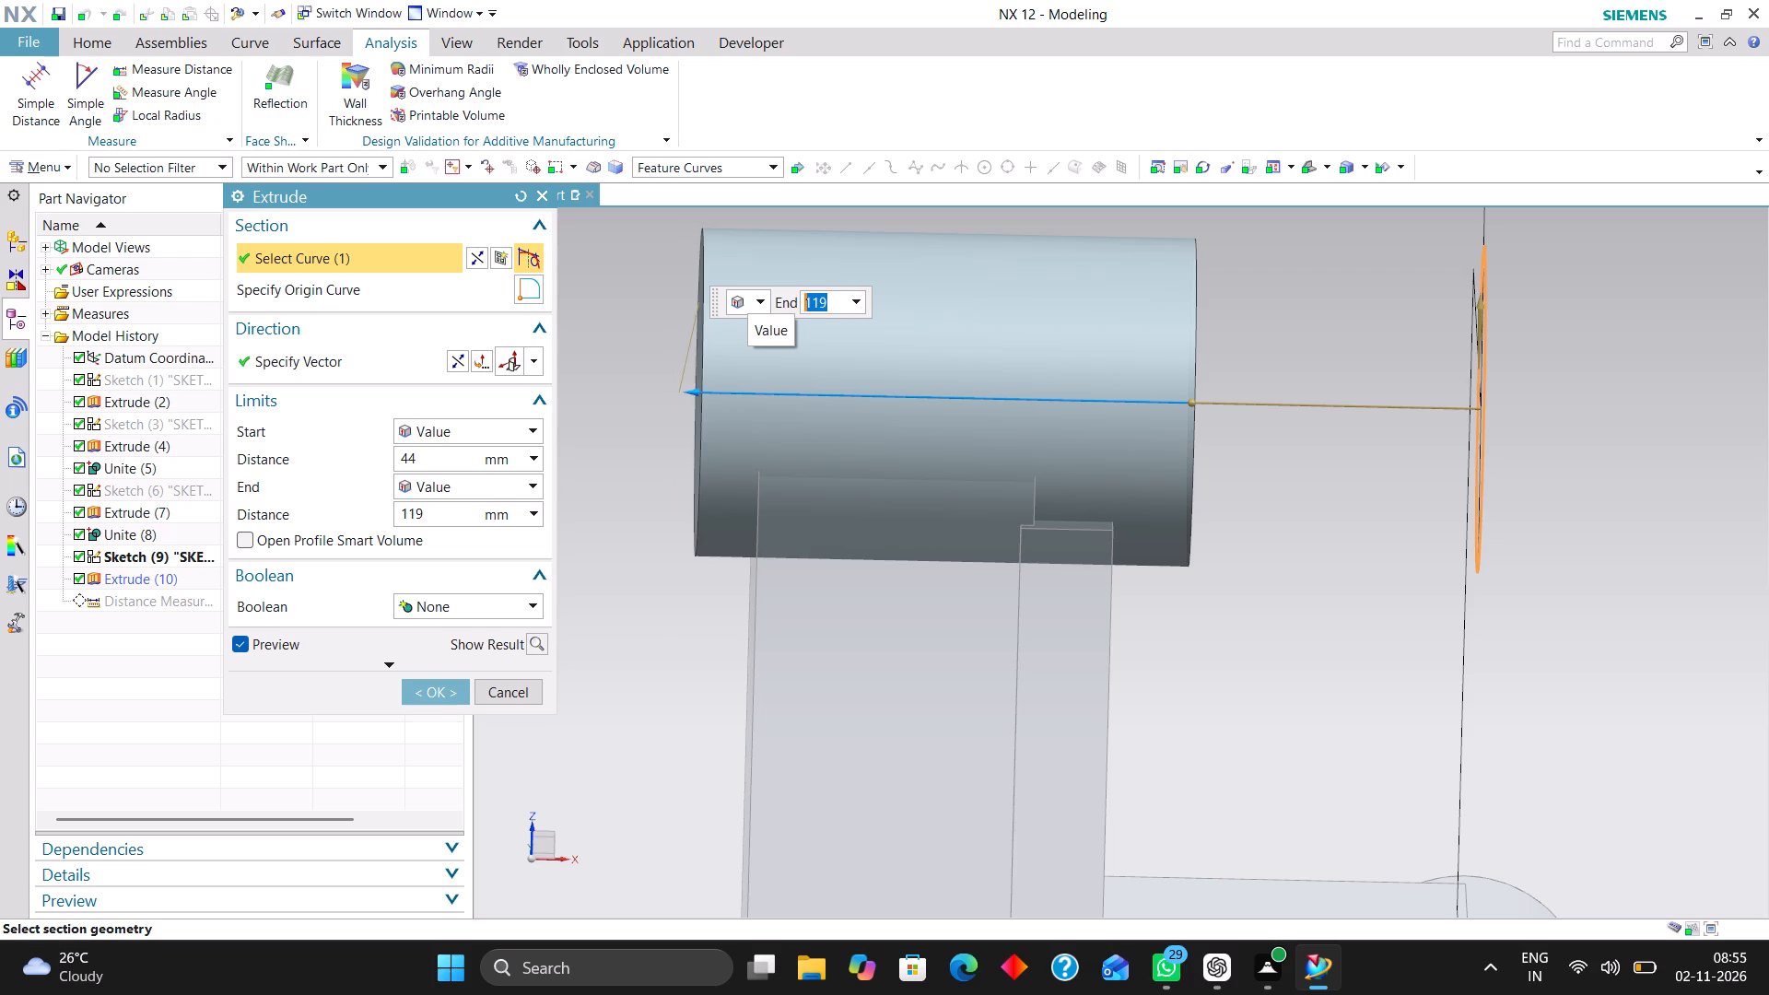
click(437, 691)
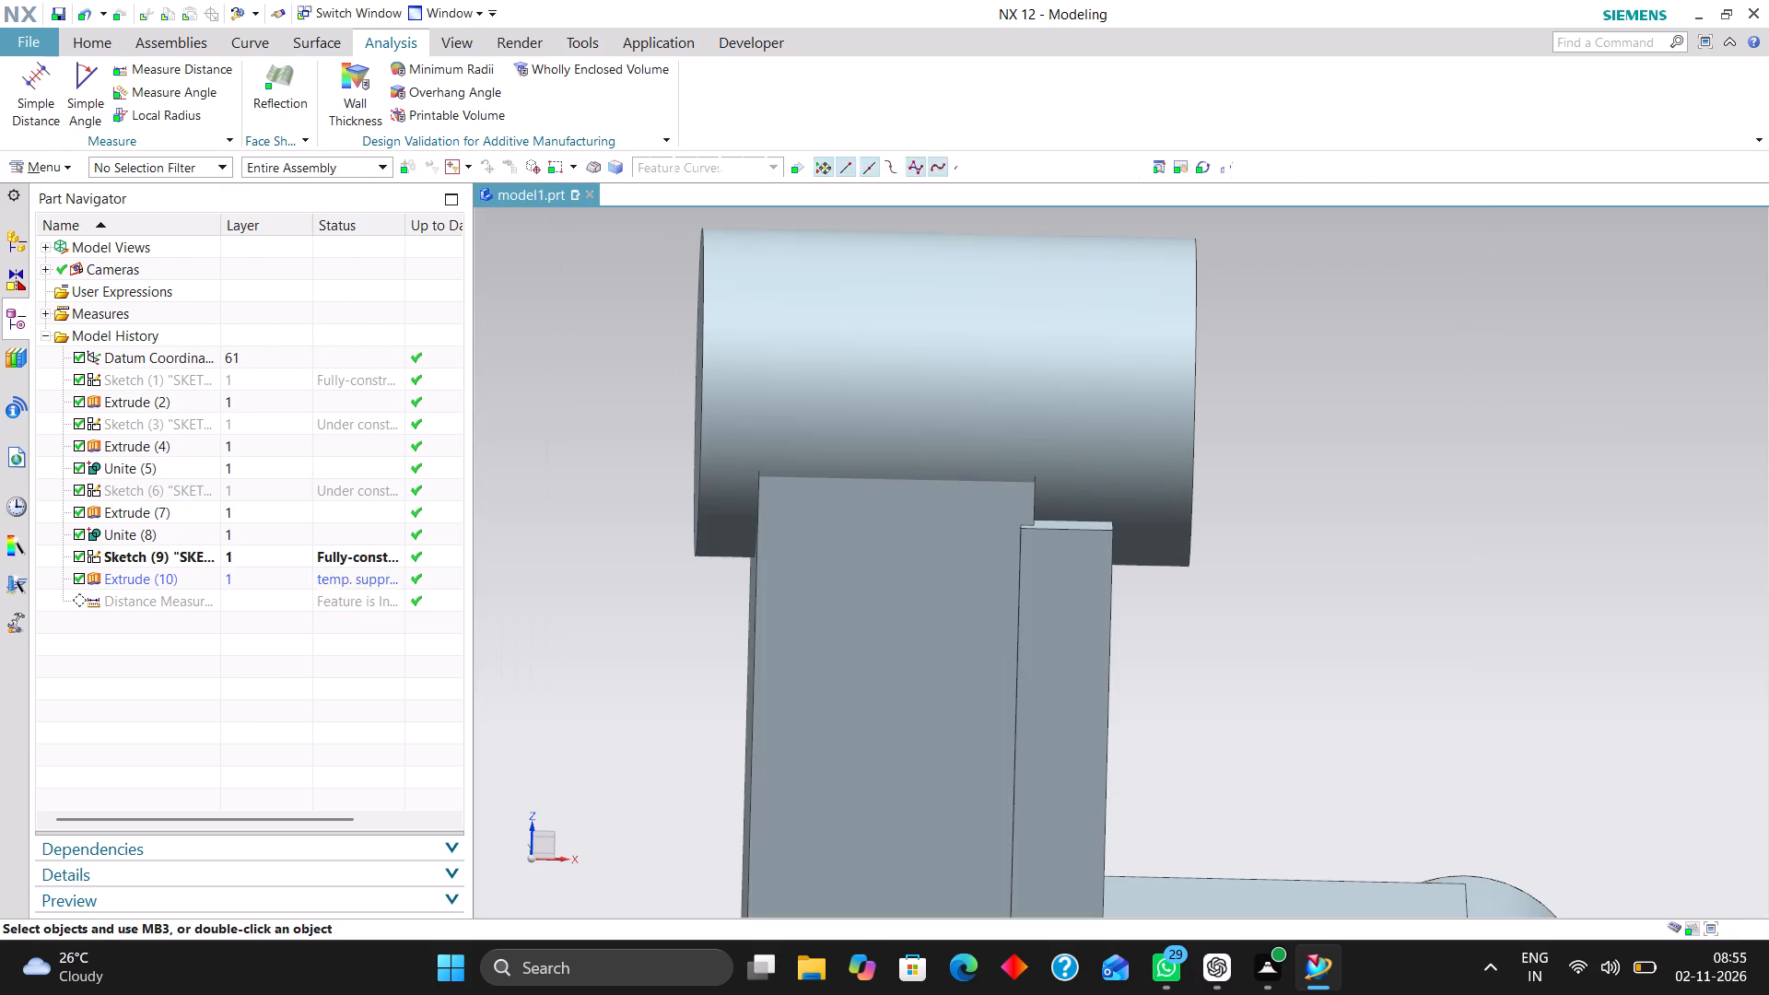
Remeasure the upper cylinder's length from end face to end face with Simple Distance, without saving the measurement.
click(39, 72)
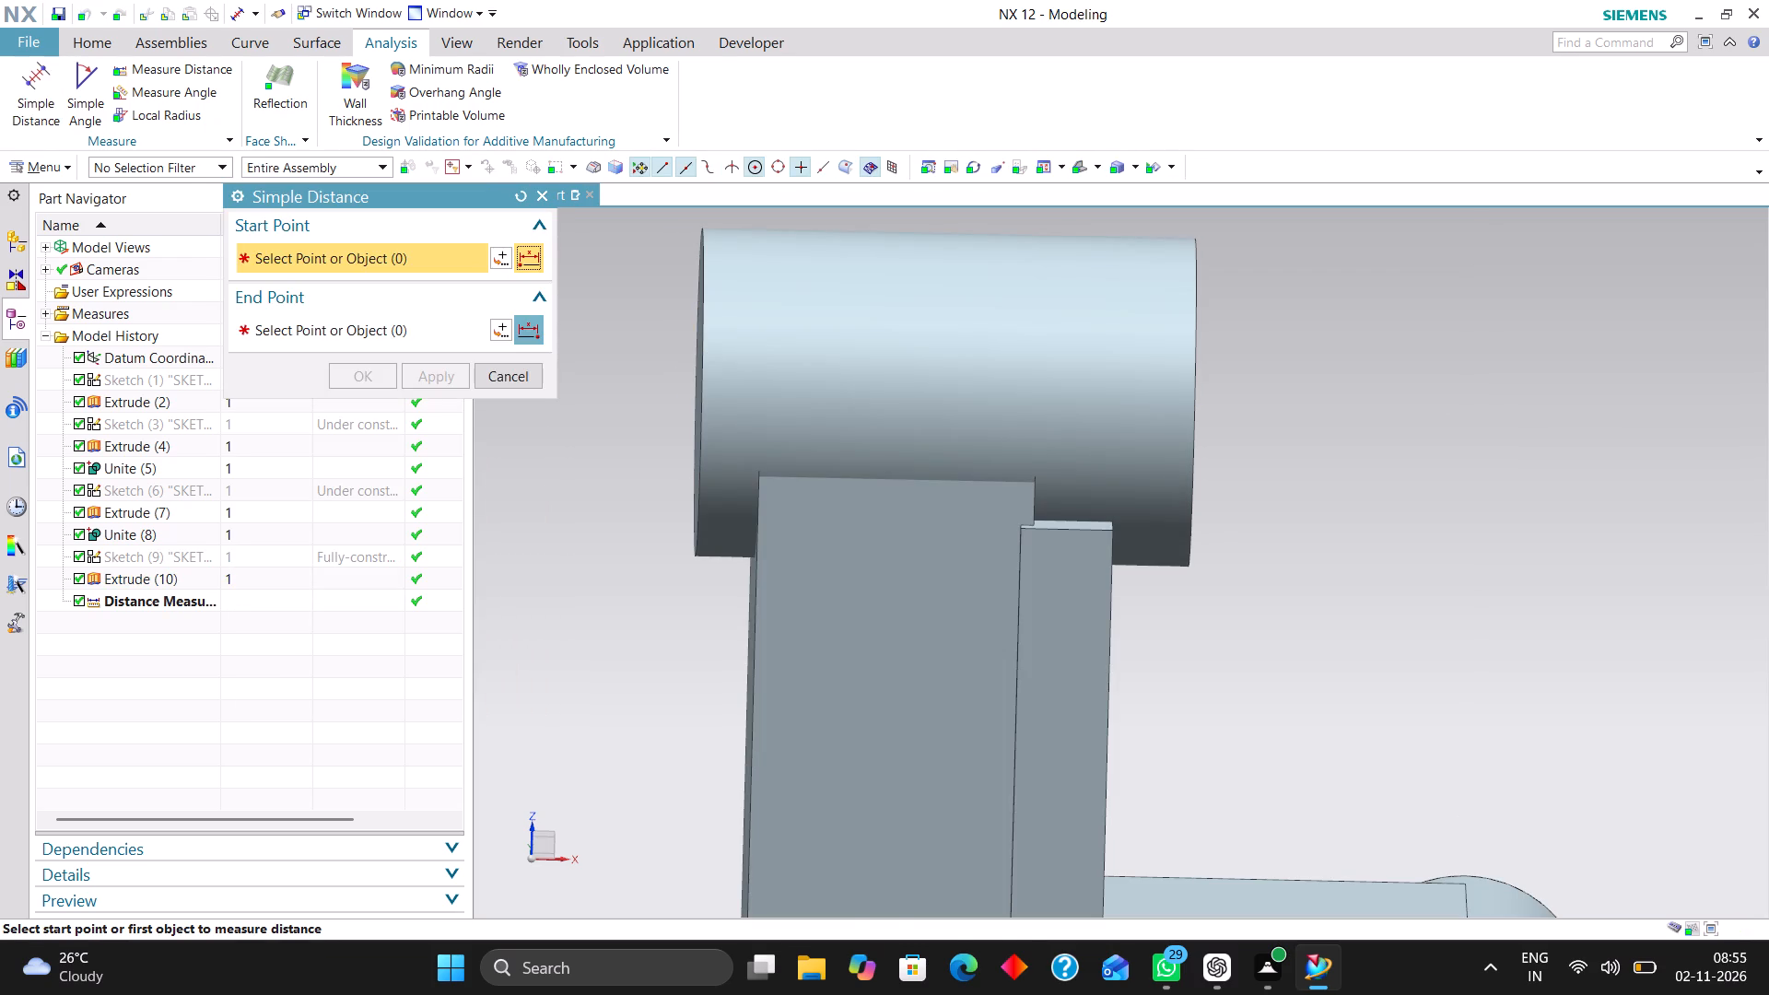
click(696, 420)
drag(1278, 410, 1271, 415)
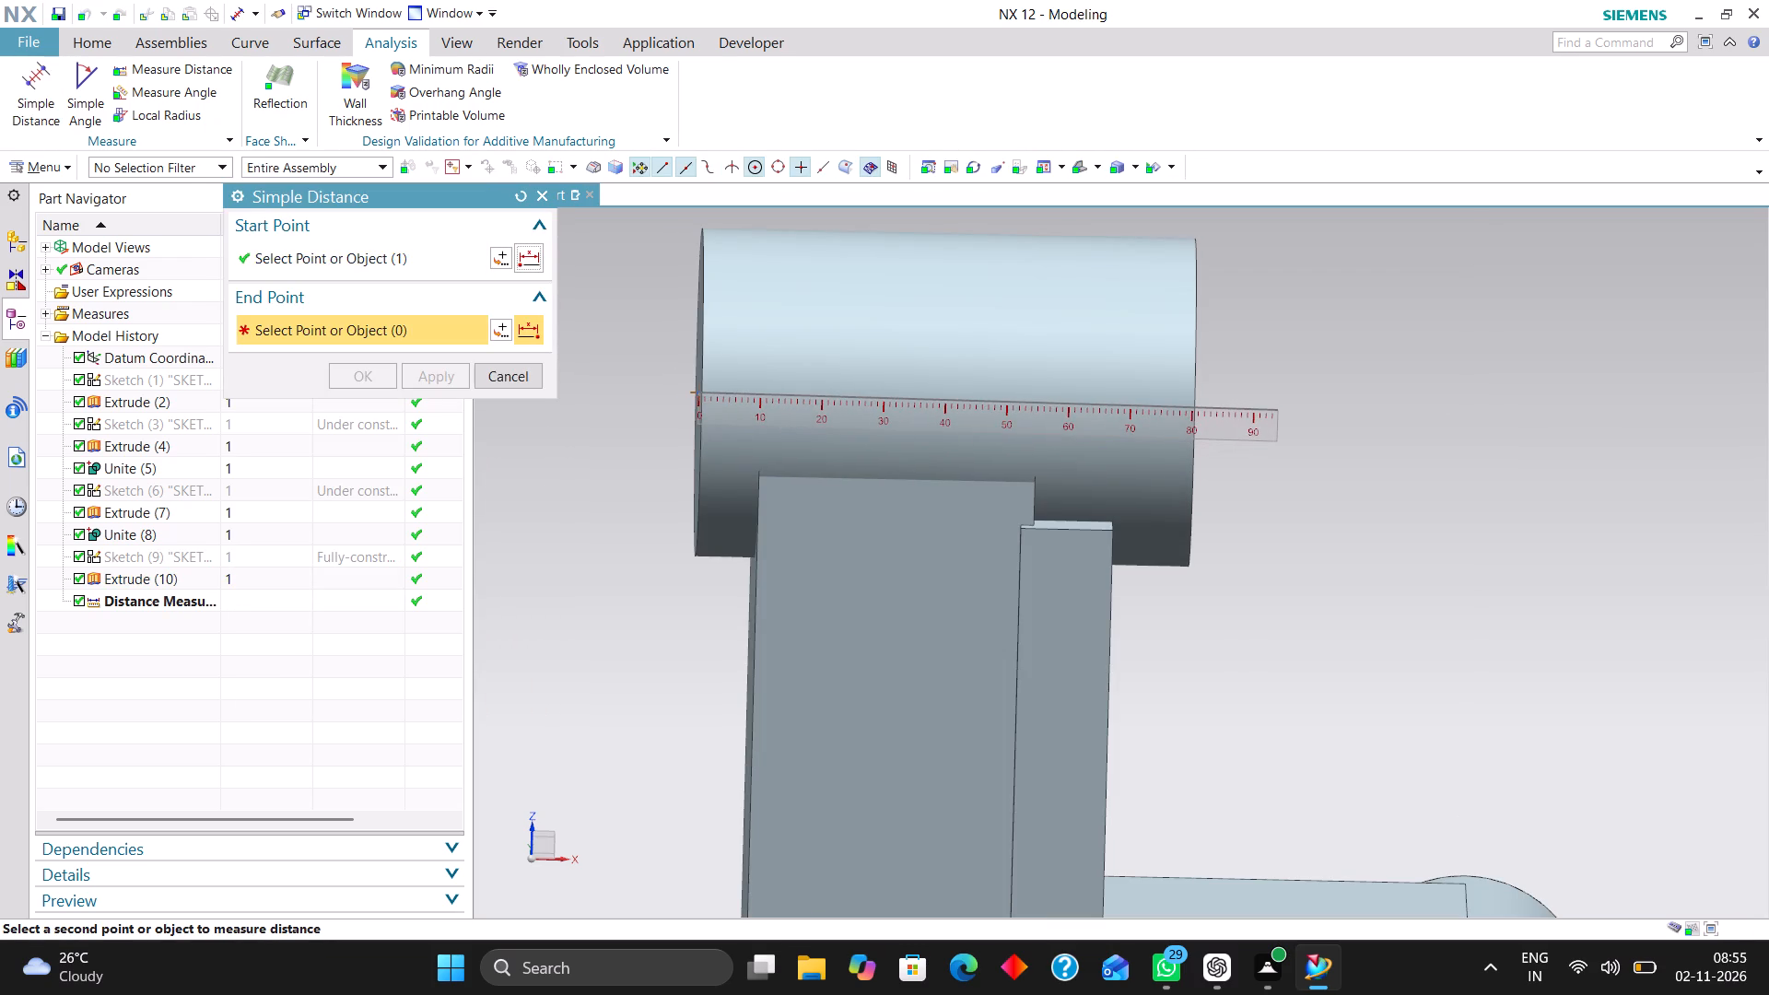
drag(1271, 415, 1086, 421)
scroll(1252, 454, up, 1)
middle_drag(1247, 455, 1224, 458)
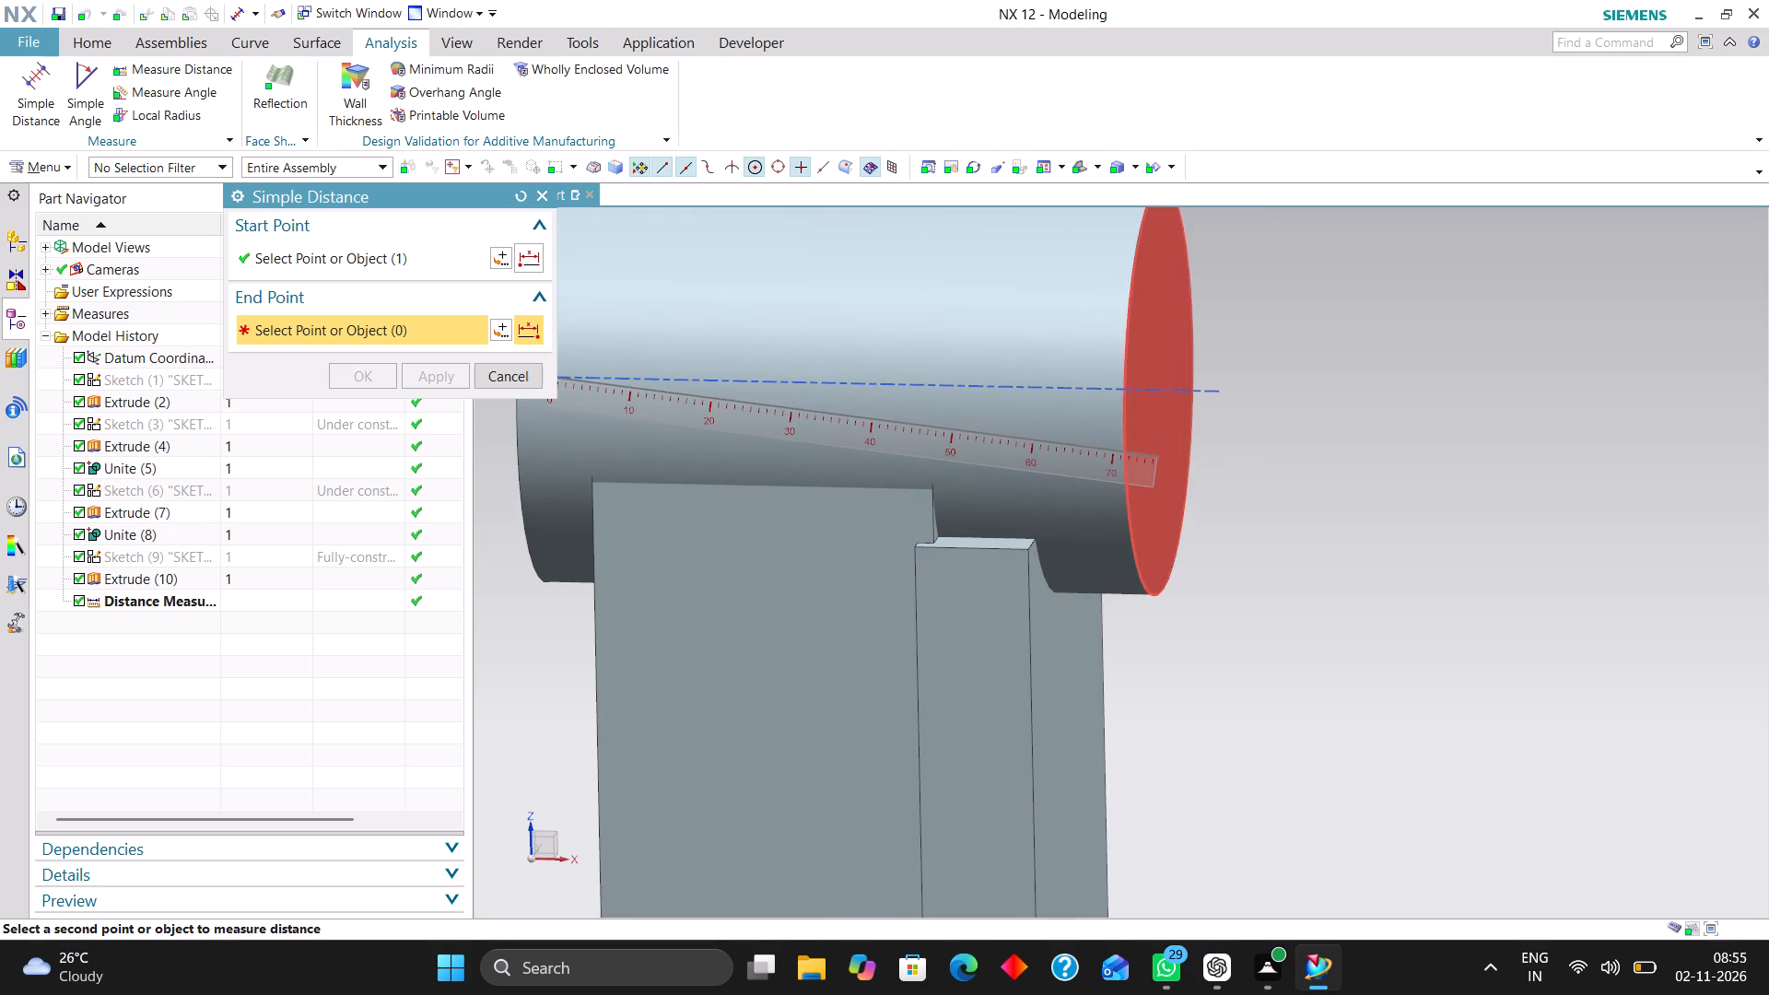
click(1156, 442)
click(501, 374)
Open the L-shaped bracket extrude's section sketch and stretch the profile's upper edge to about 98 mm above the horizontal axis.
scroll(861, 432, down, 2)
click(77, 39)
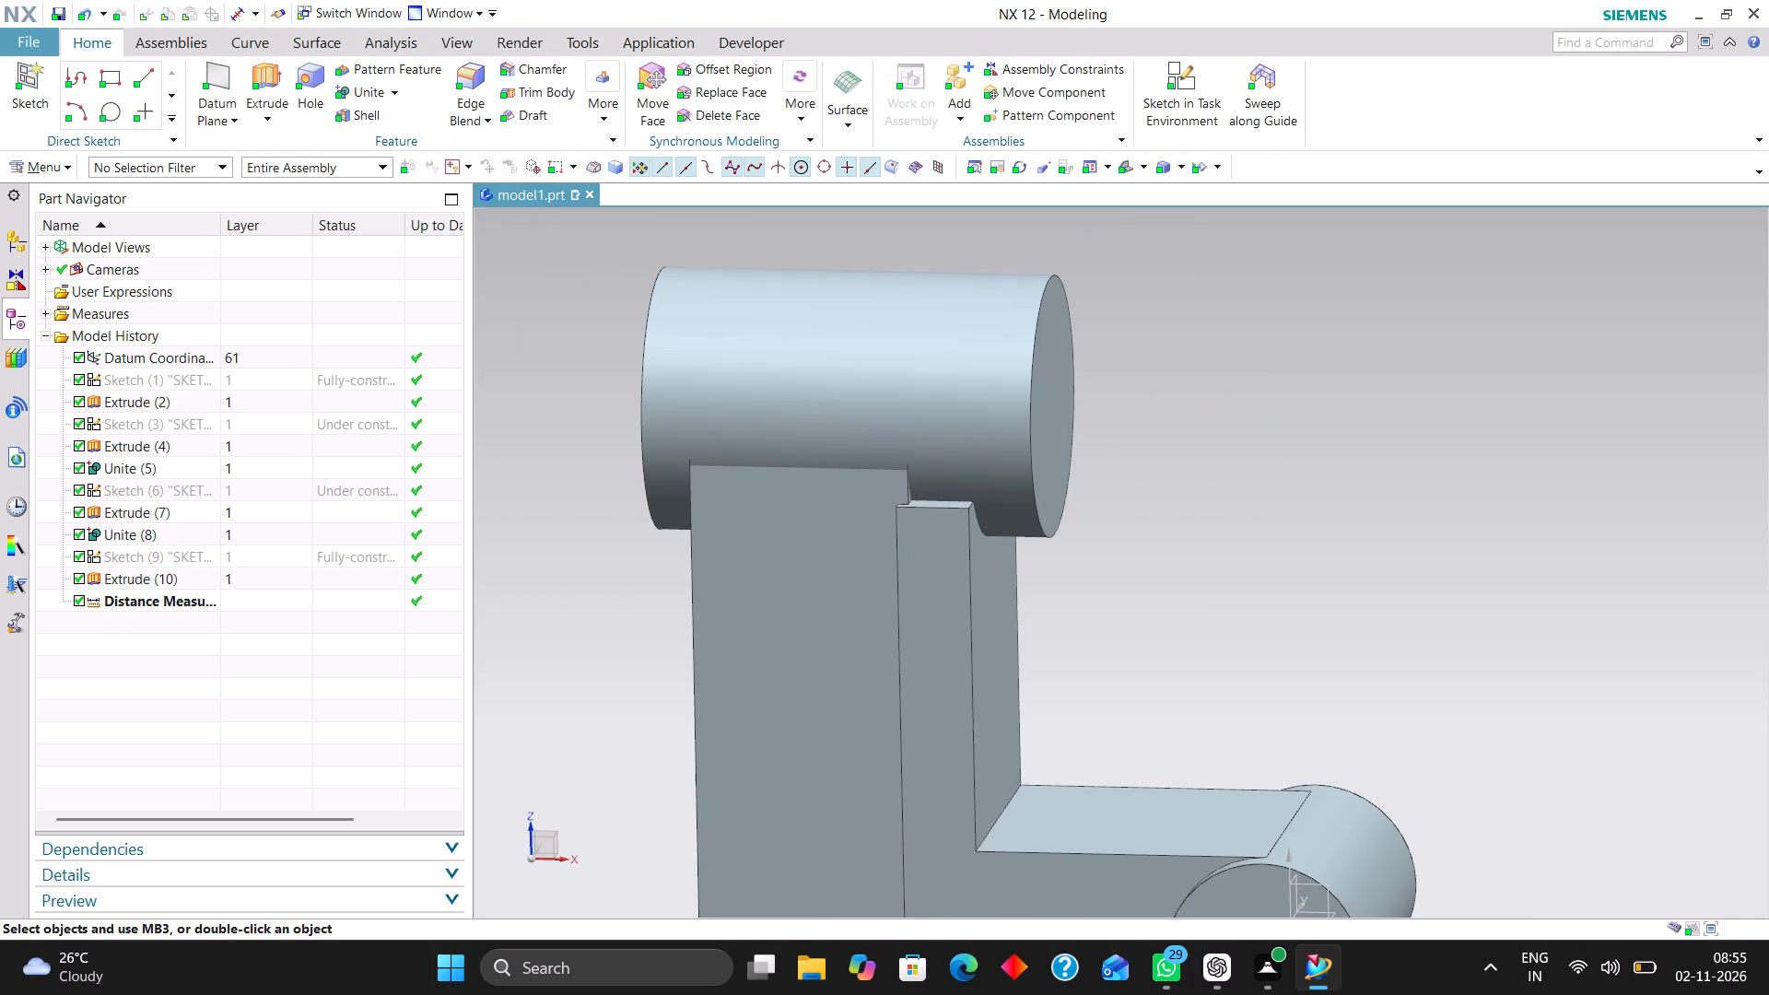
click(1121, 167)
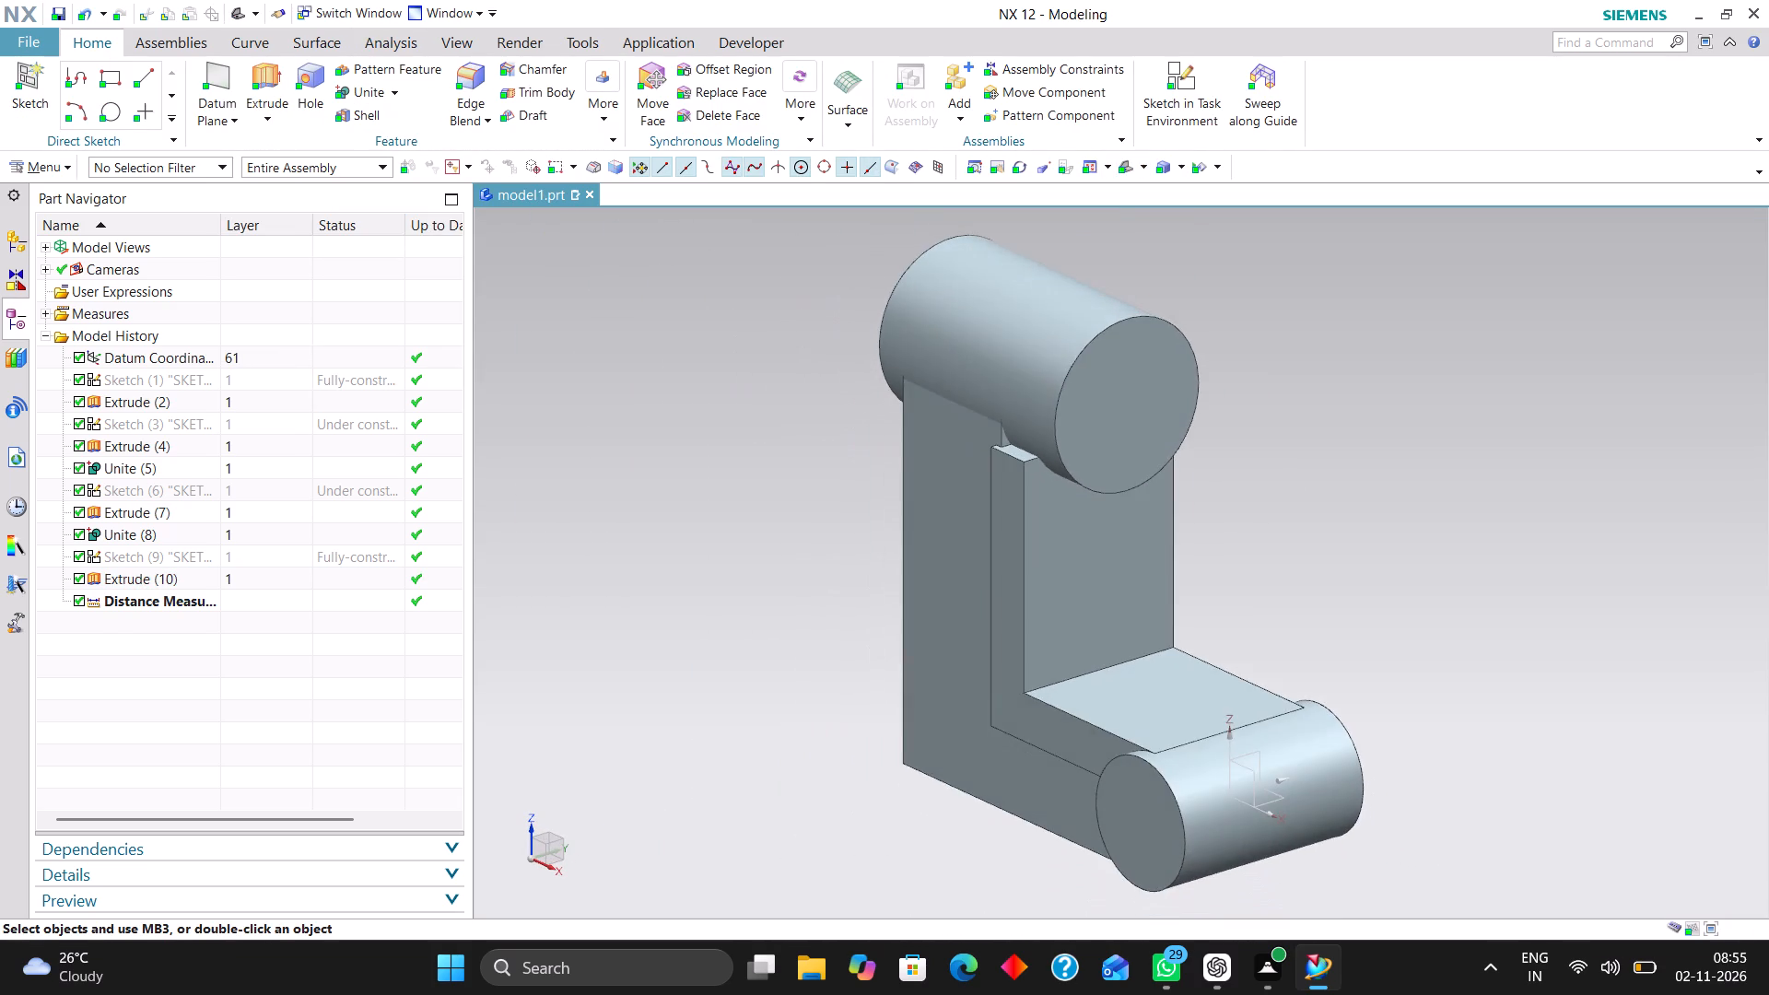
scroll(1027, 457, down, 3)
scroll(1021, 469, up, 6)
double_click(1030, 509)
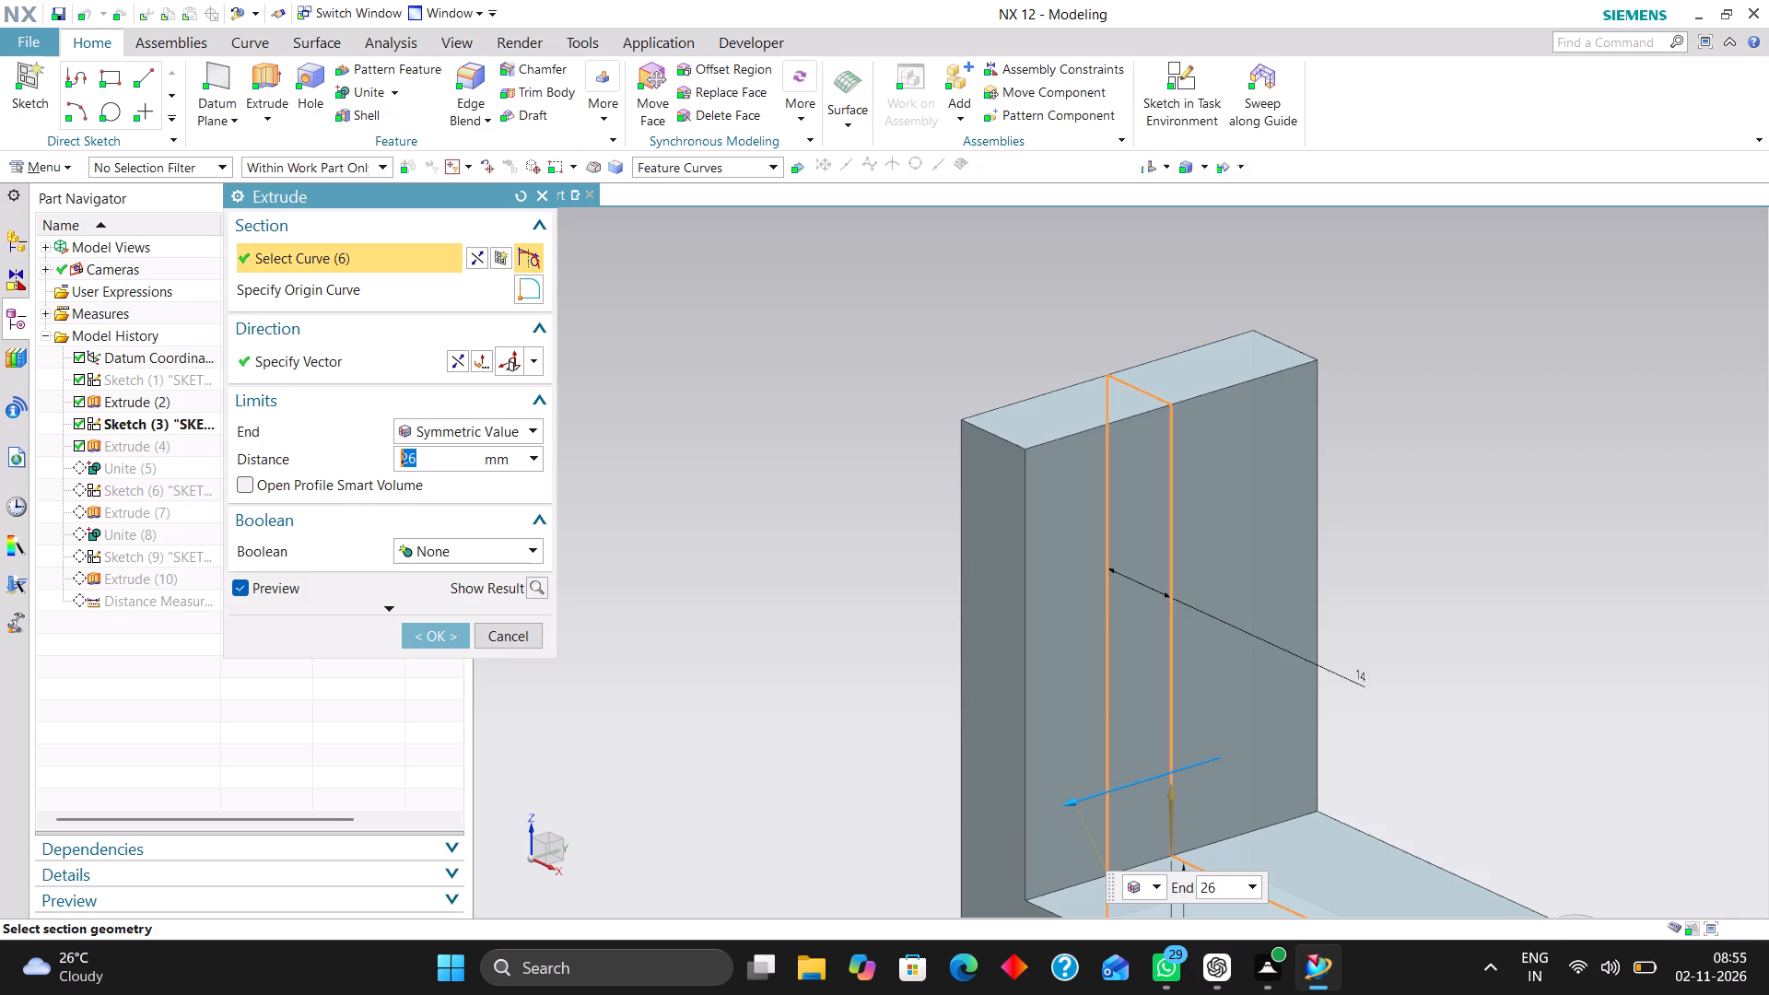
scroll(955, 443, down, 3)
click(498, 261)
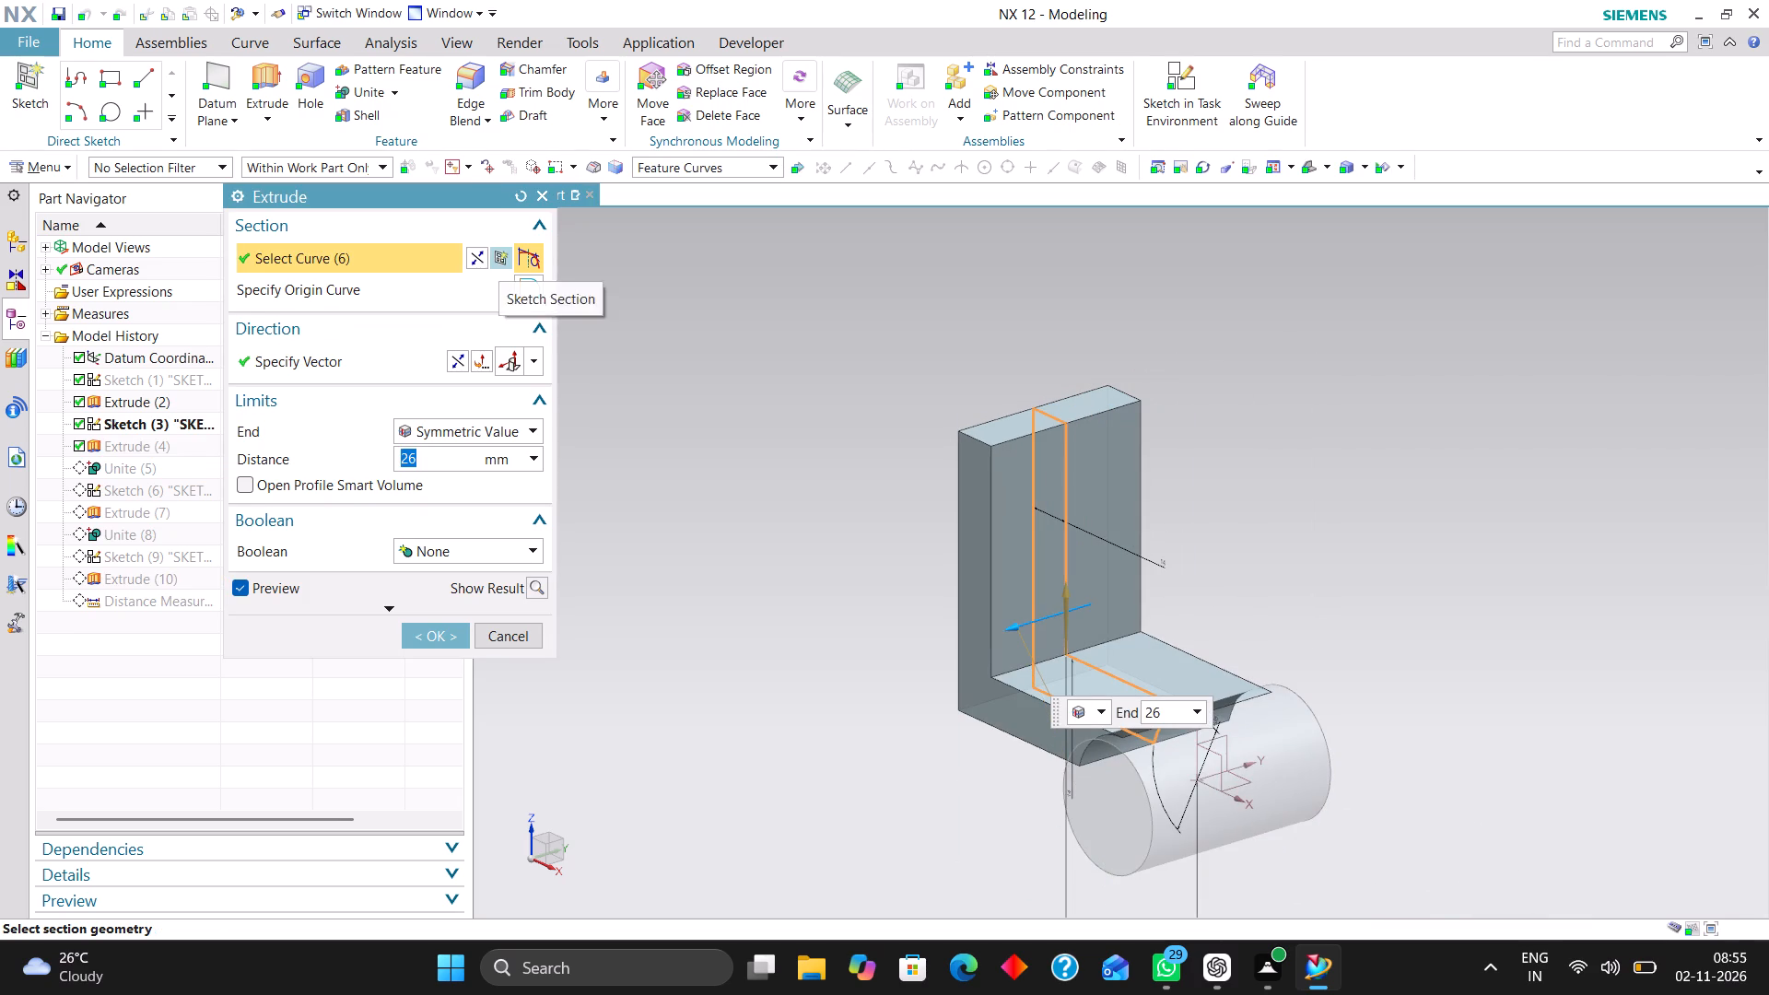
scroll(1028, 436, down, 2)
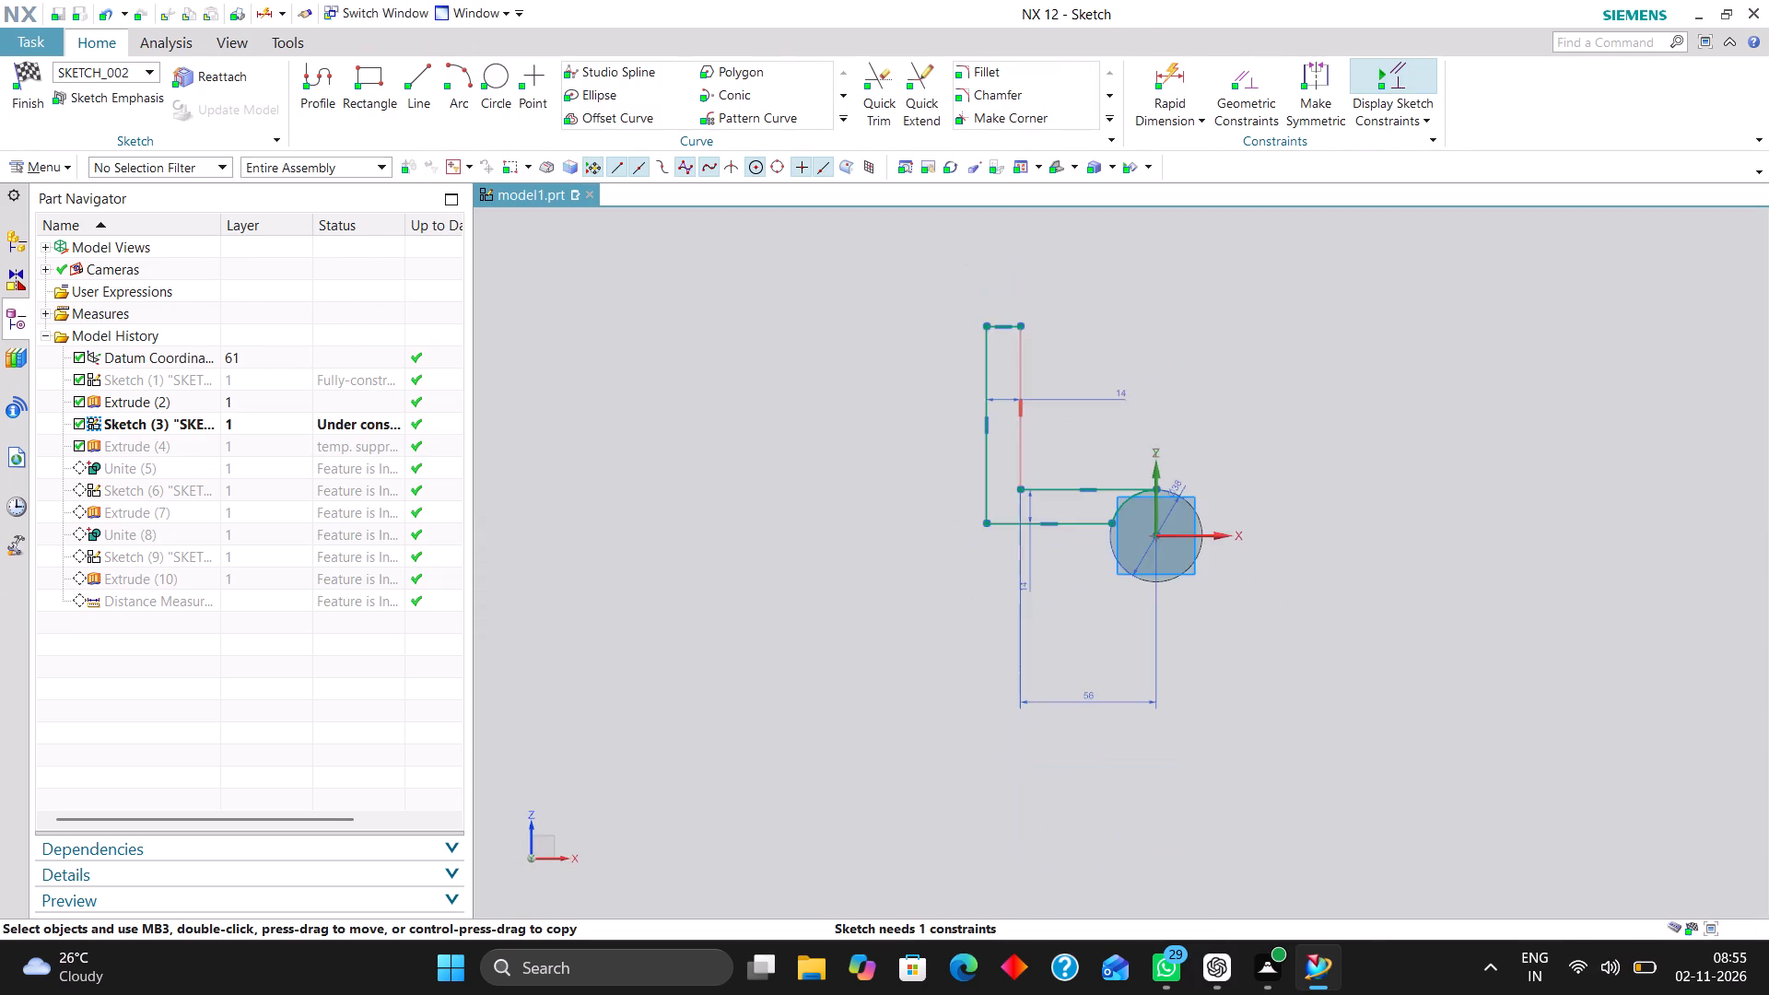
scroll(1021, 313, up, 4)
drag(983, 347, 978, 277)
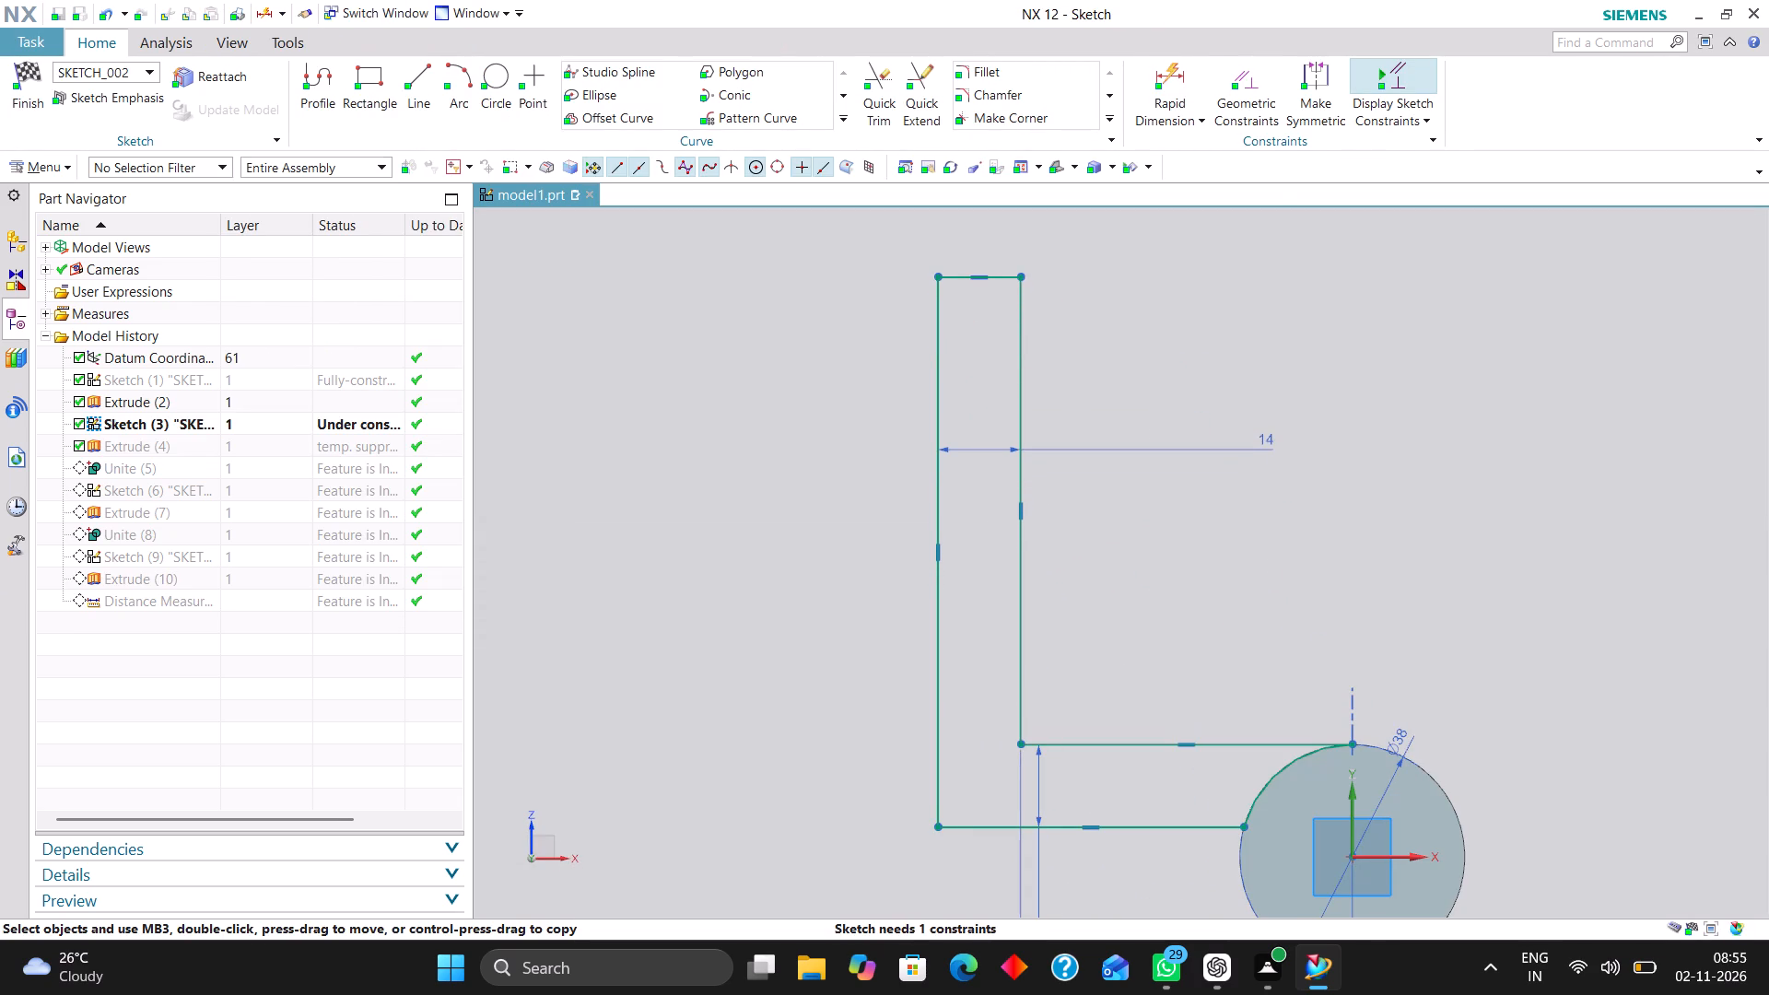
Dimension the L-profile's top edge at 100 mm from the horizontal axis, then finish the sketch and accept the extrude.
scroll(837, 398, down, 2)
click(1165, 81)
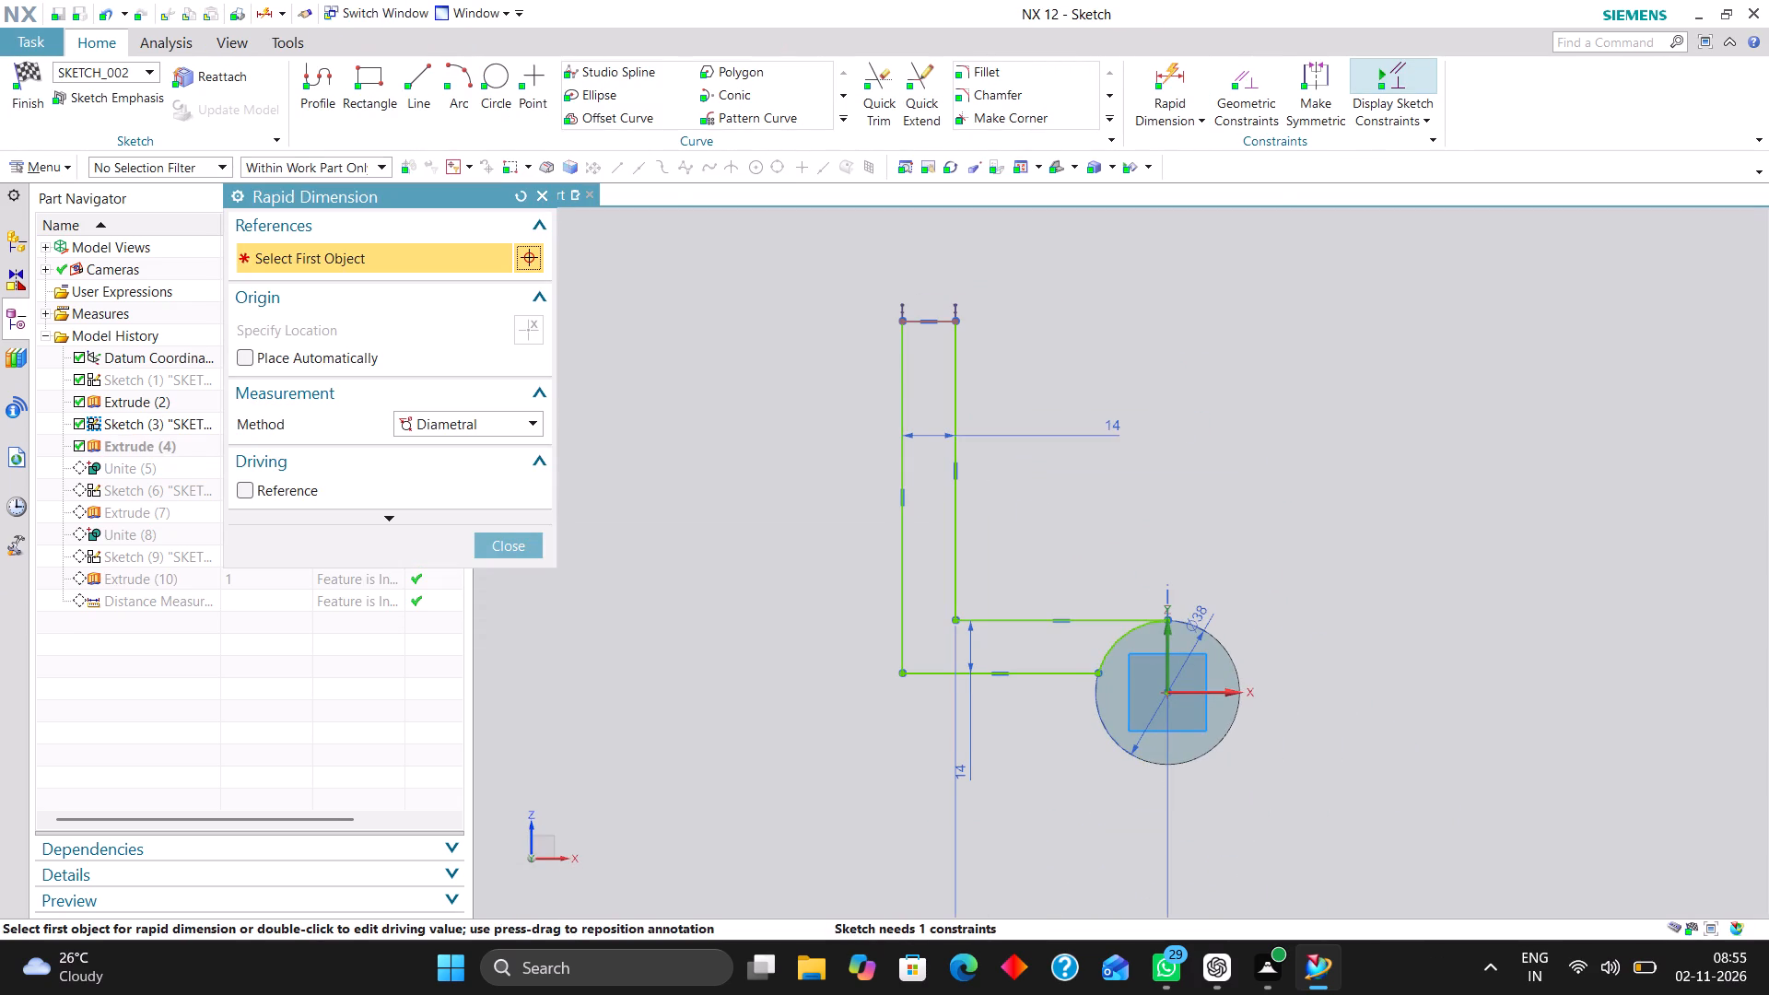
click(513, 430)
click(502, 441)
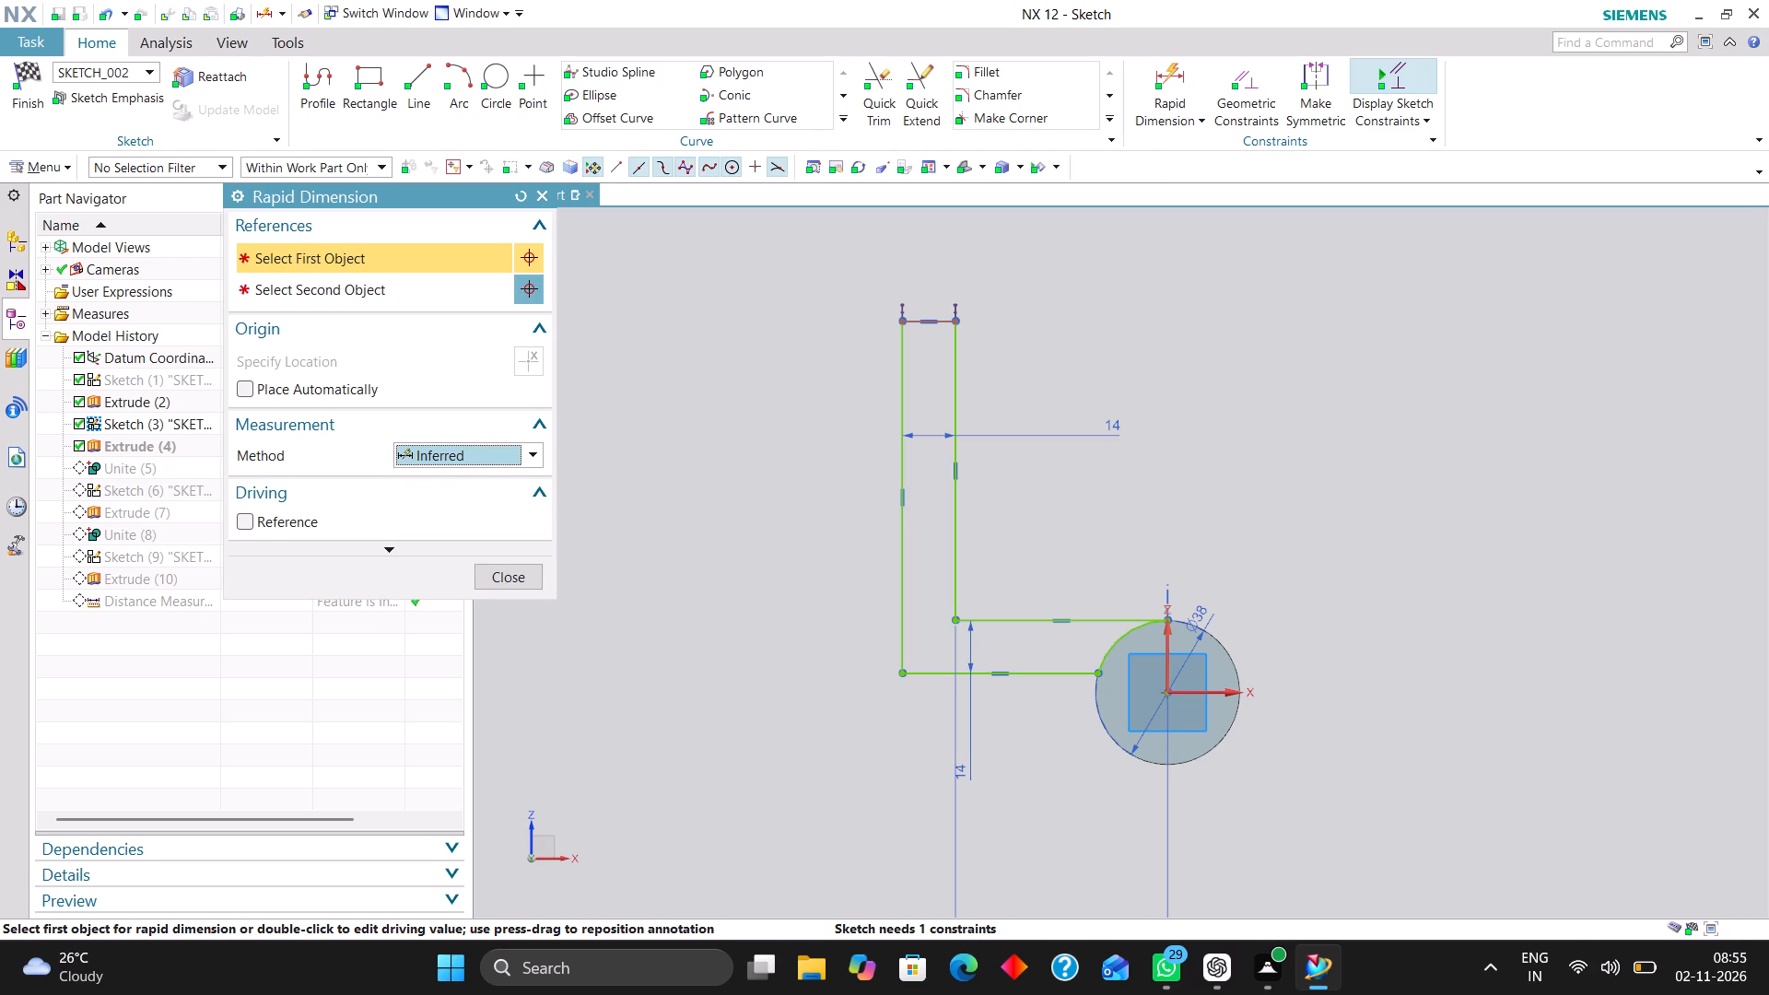
click(1209, 695)
click(929, 320)
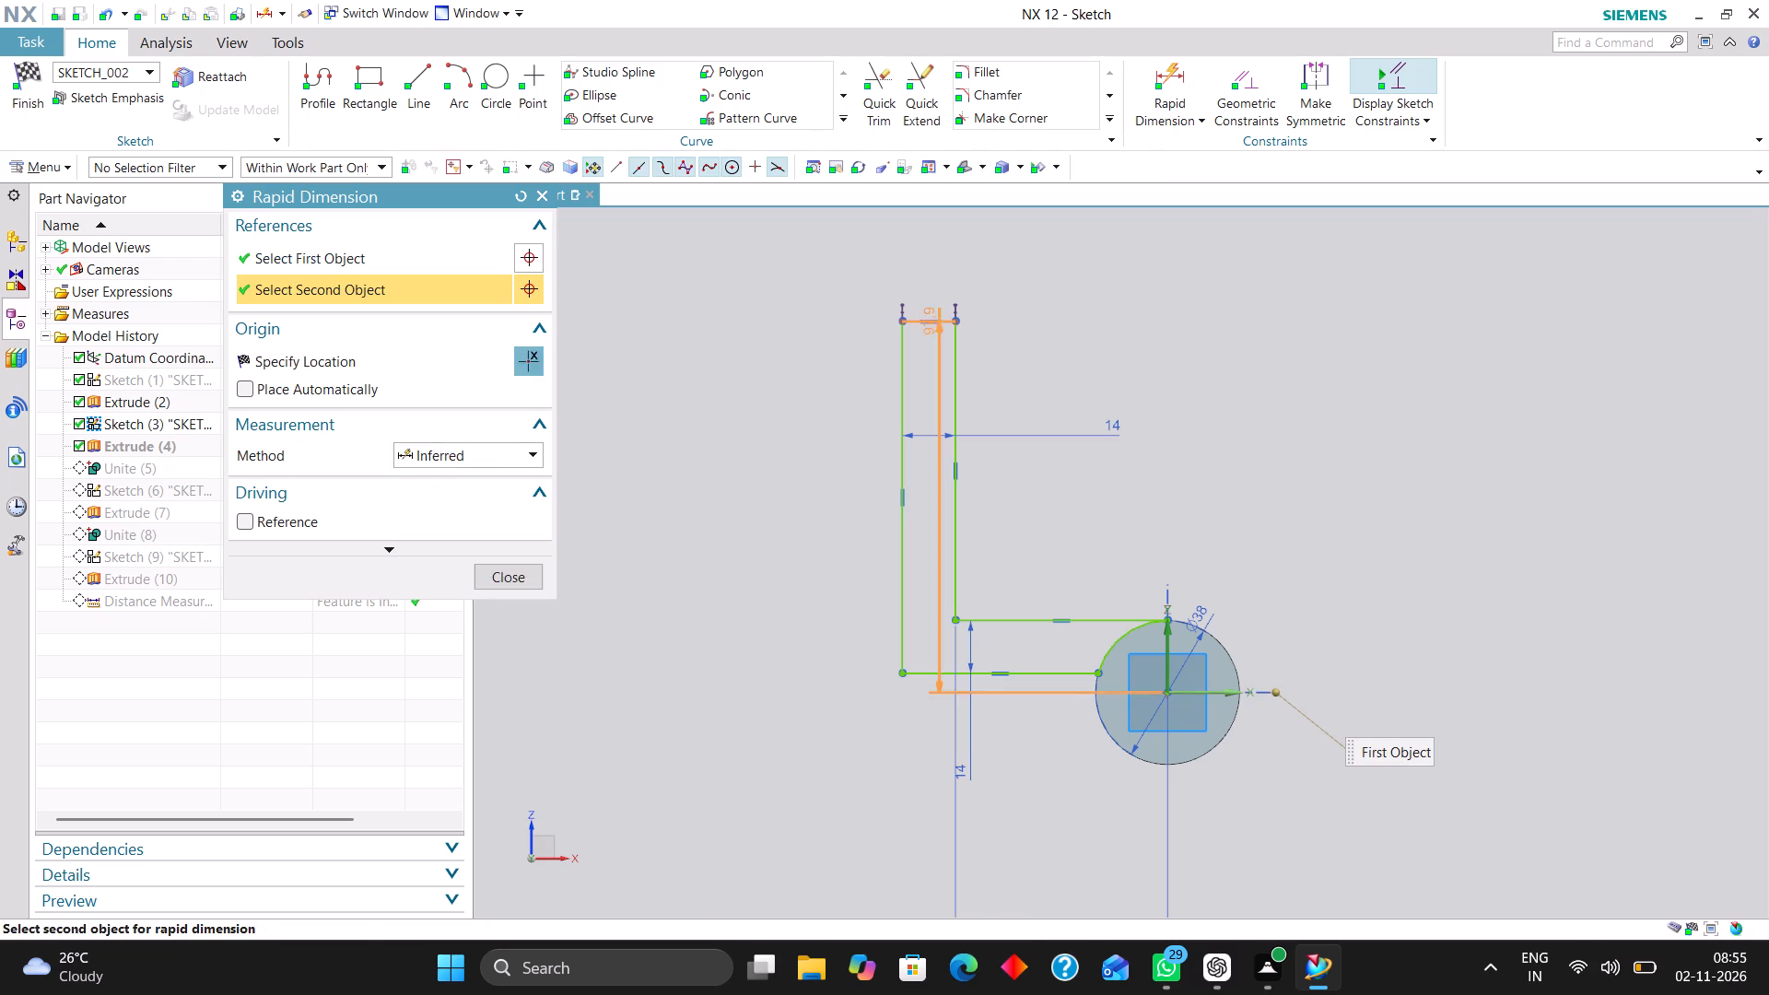
click(1389, 463)
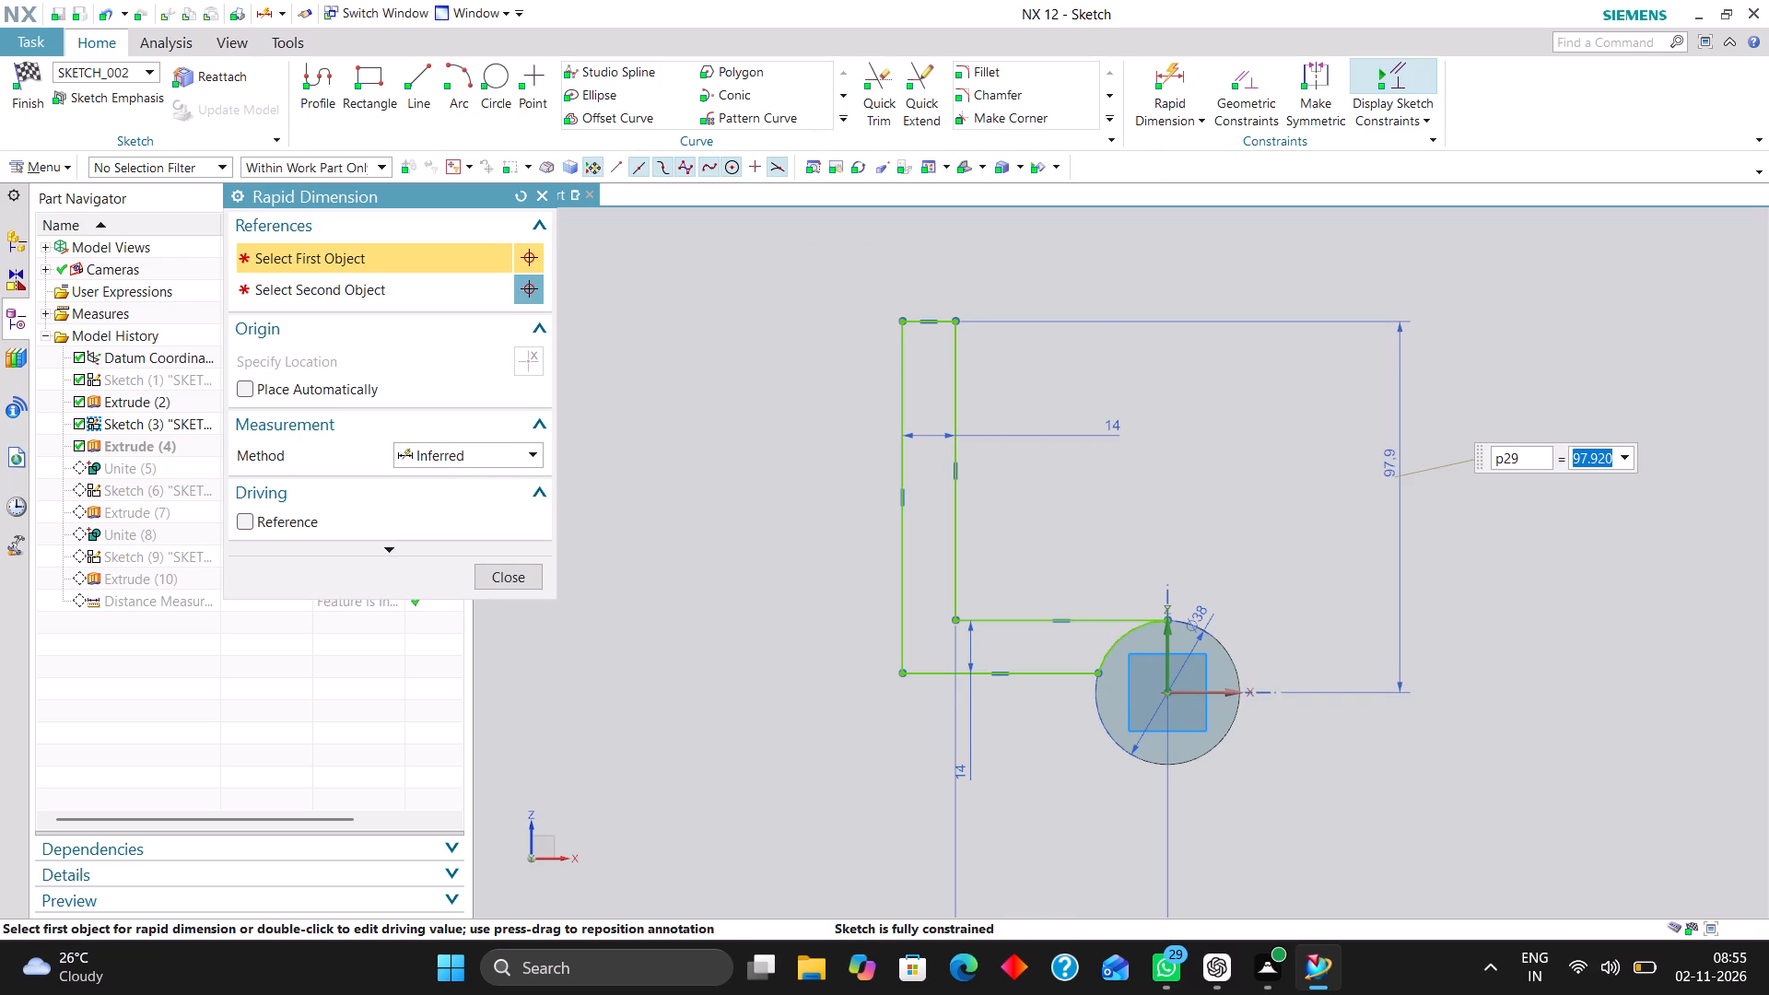
text(100)
key(Return)
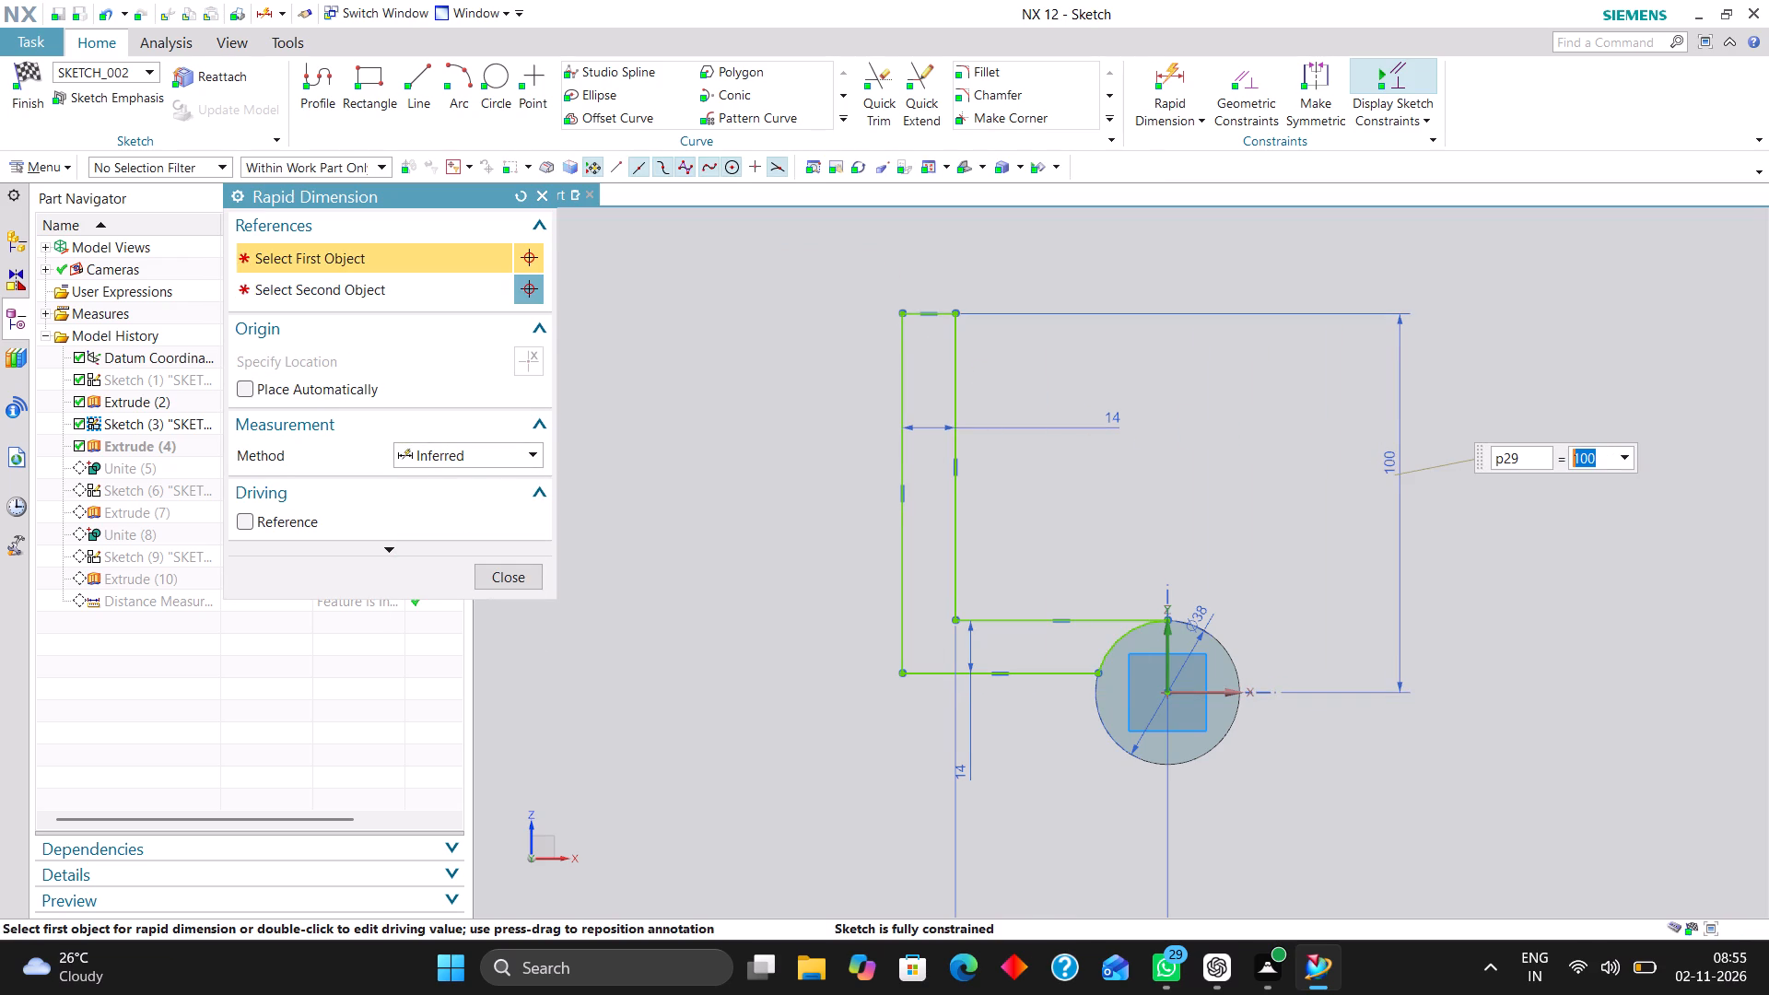
click(504, 579)
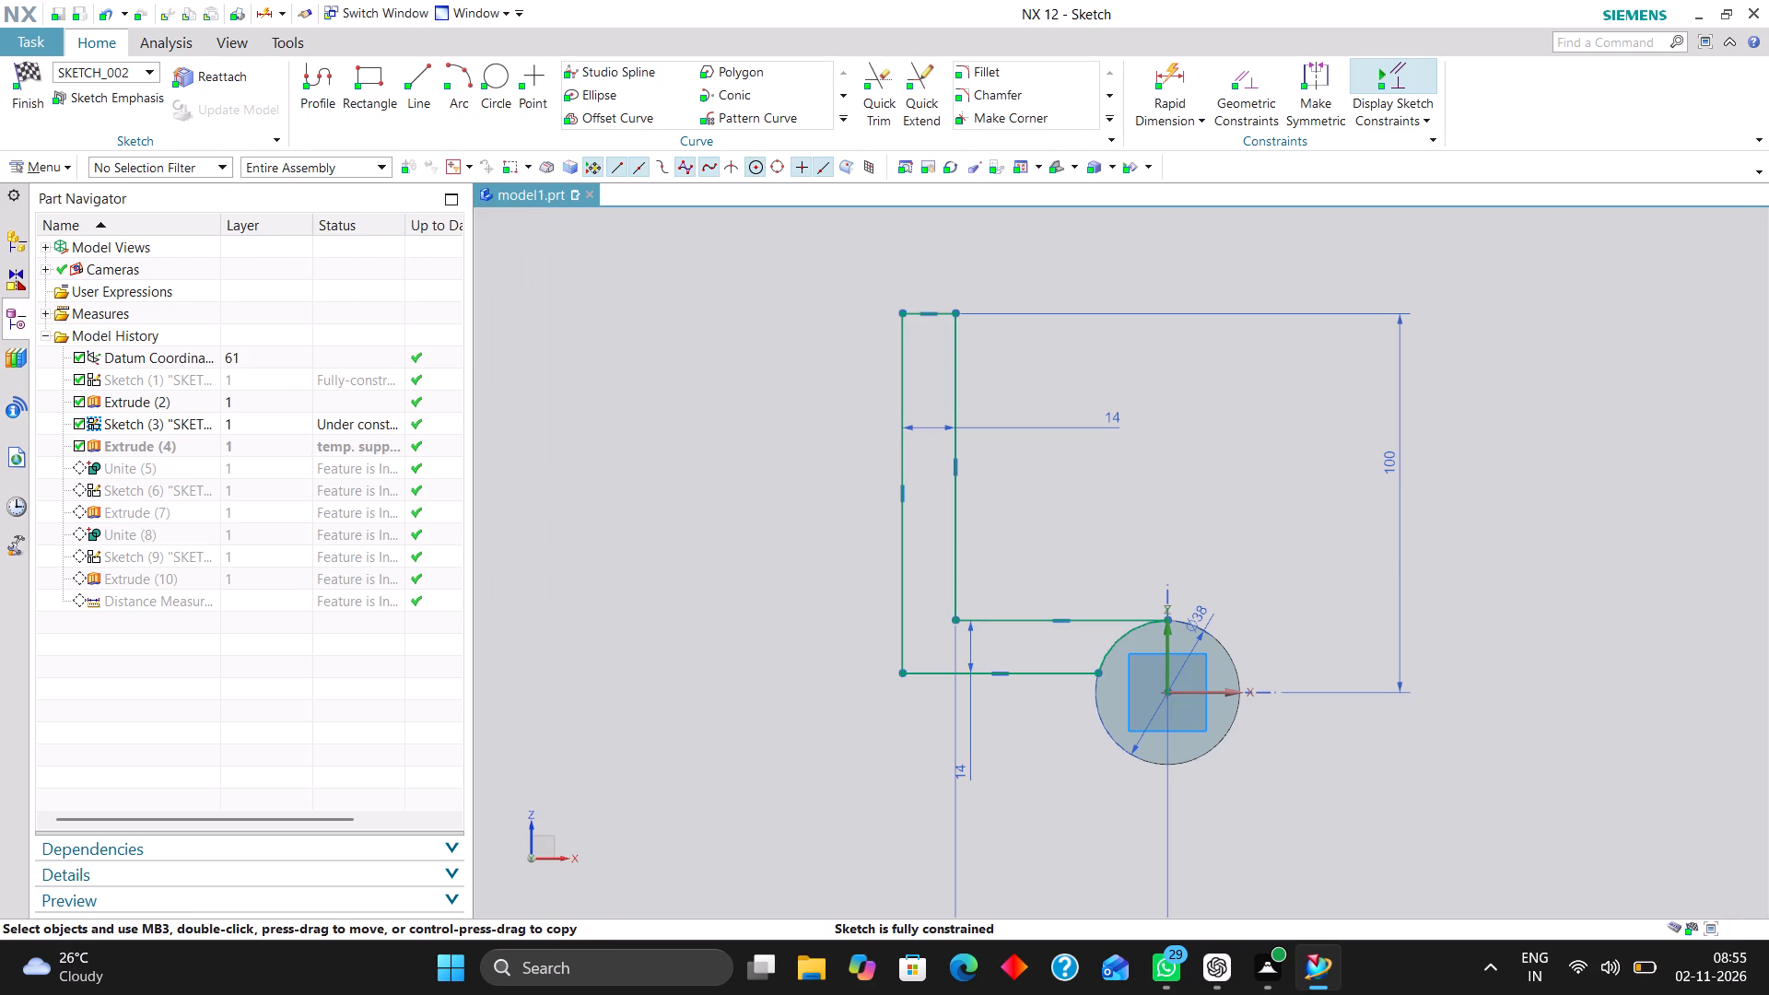
click(29, 74)
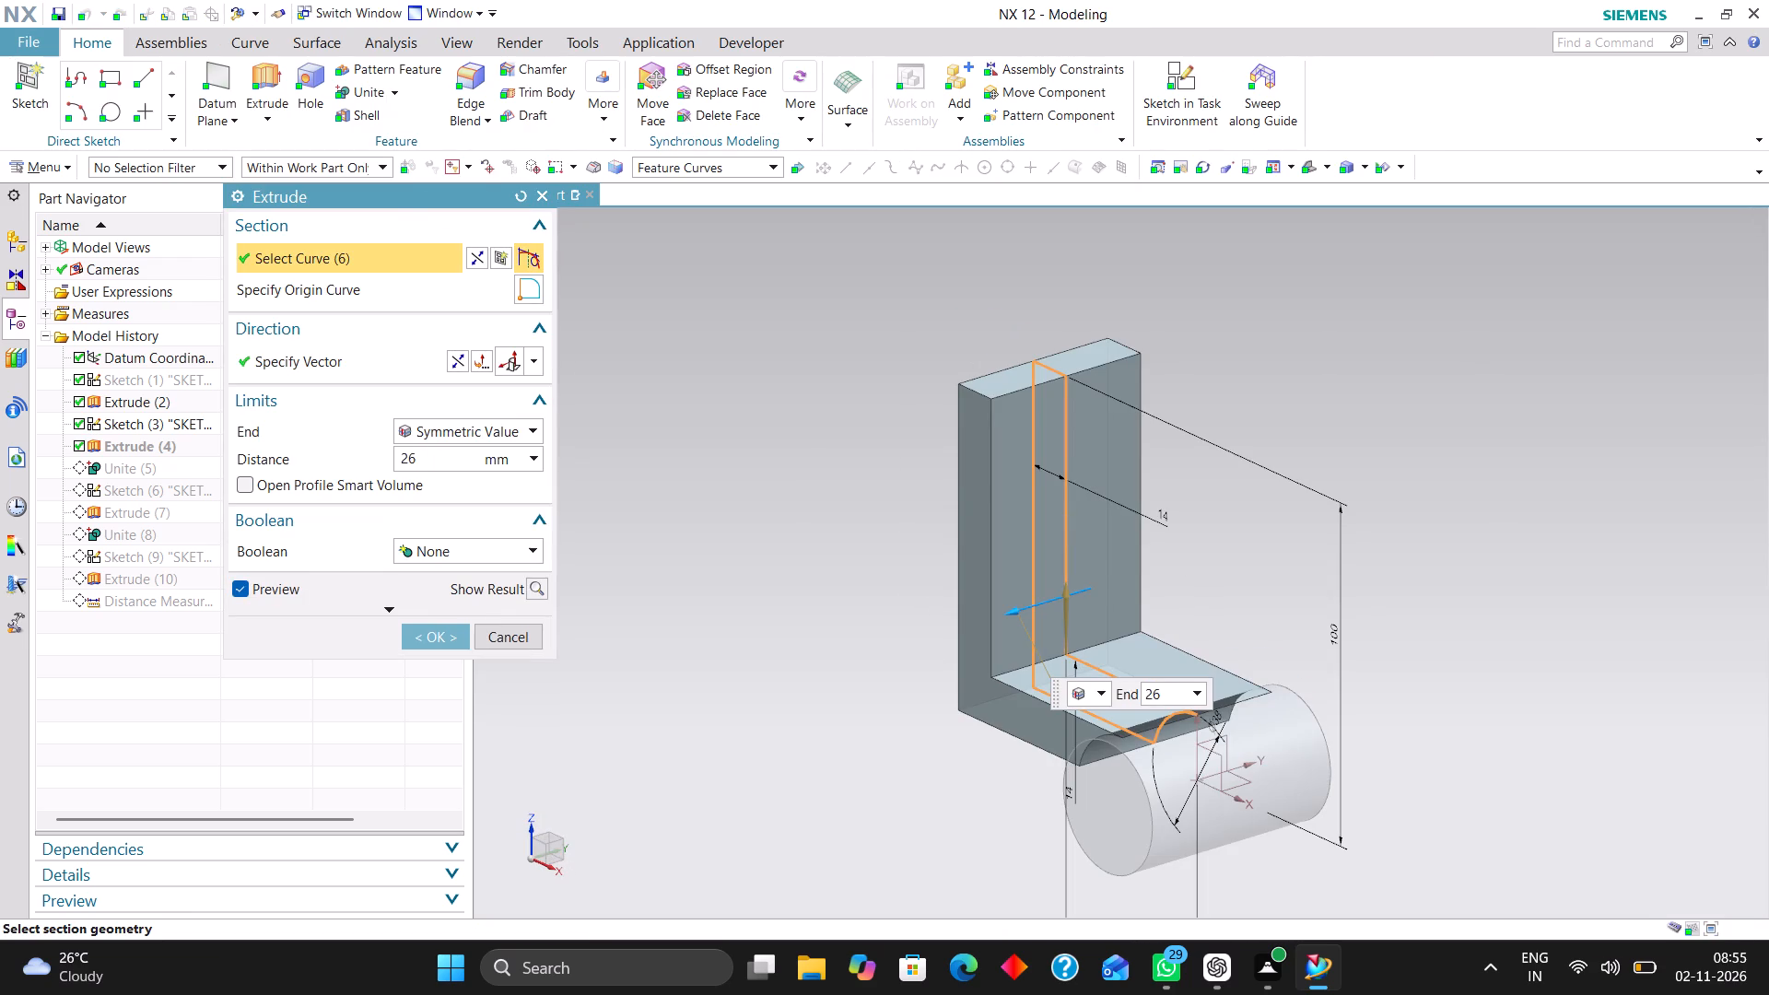
click(430, 636)
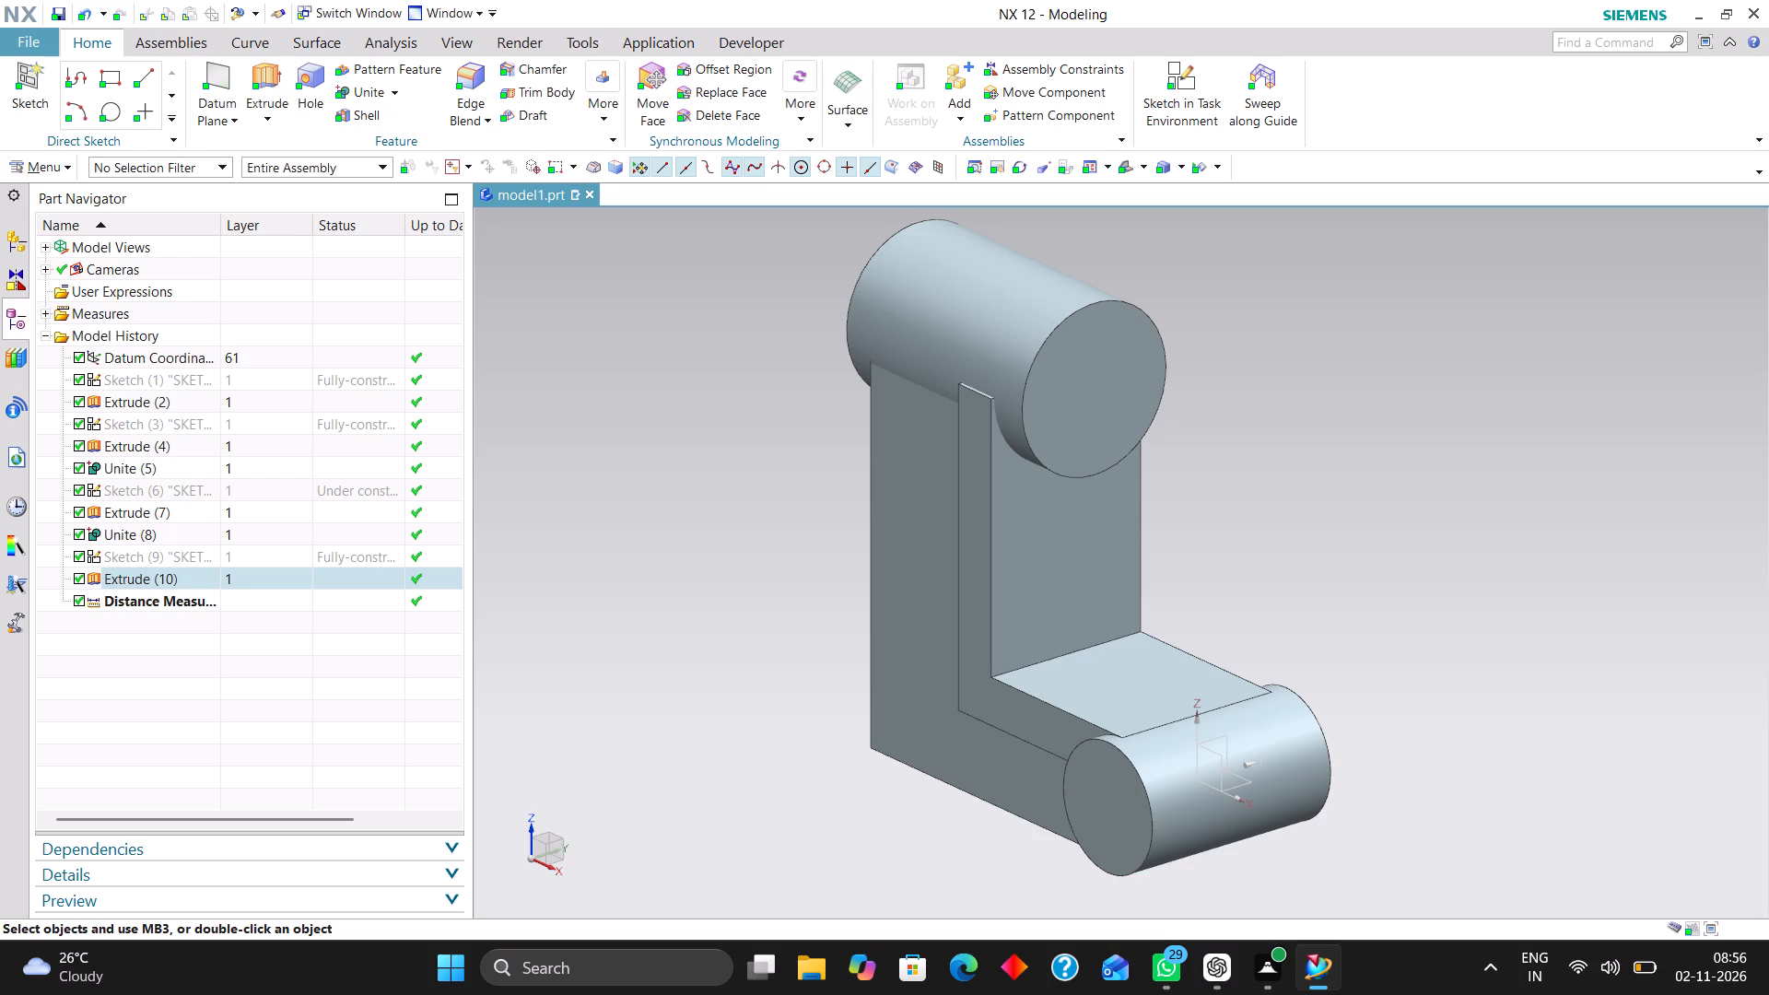
Set the L-shaped bracket extrude's symmetric distance to 25 mm and accept the edit.
double_click(1036, 520)
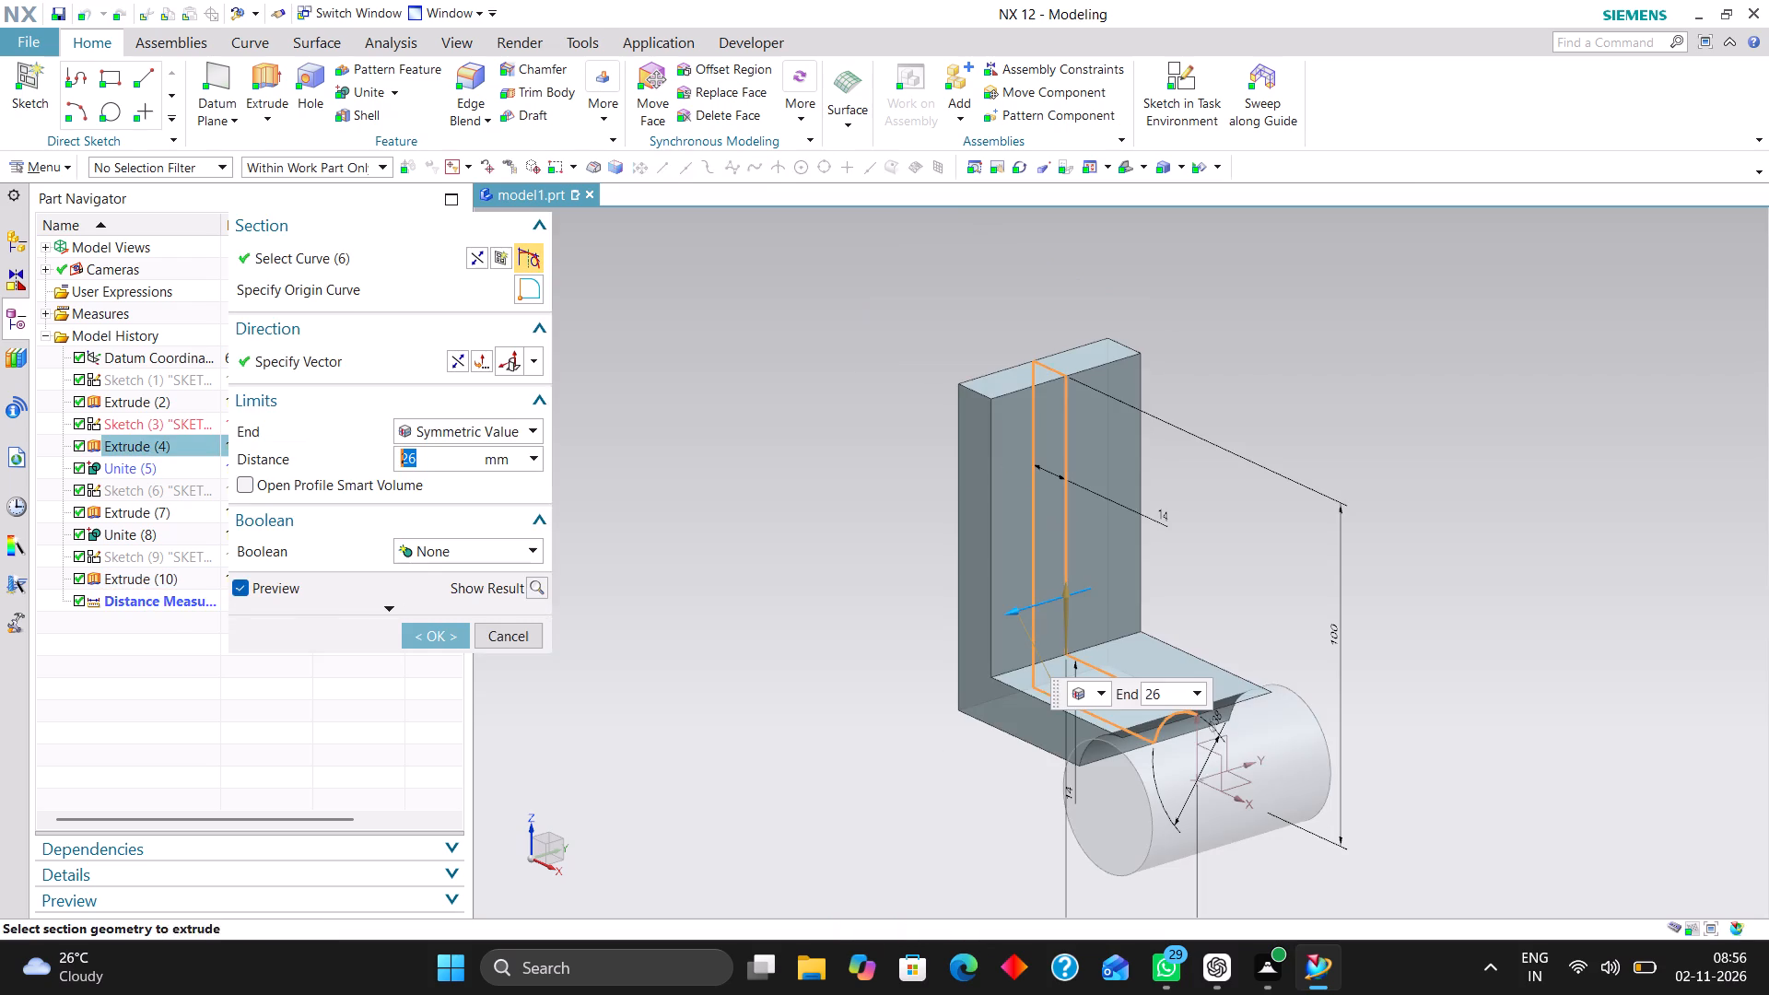
key(2)
key(5)
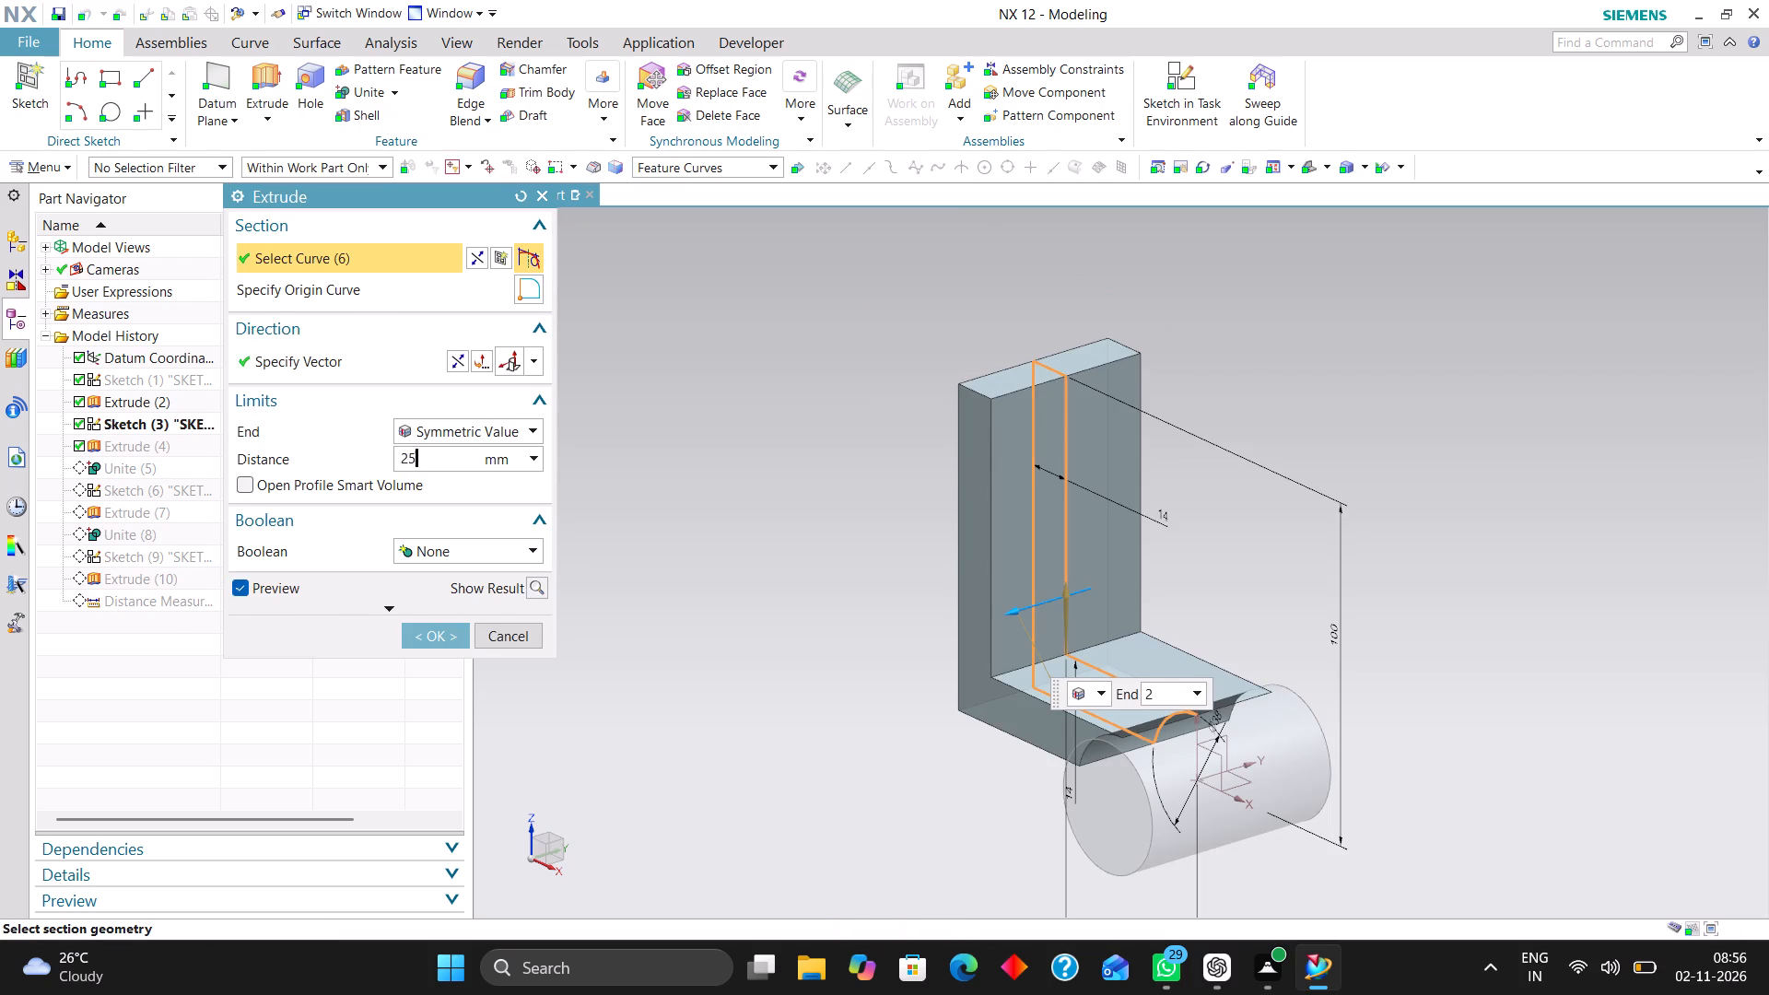
key(Return)
click(428, 633)
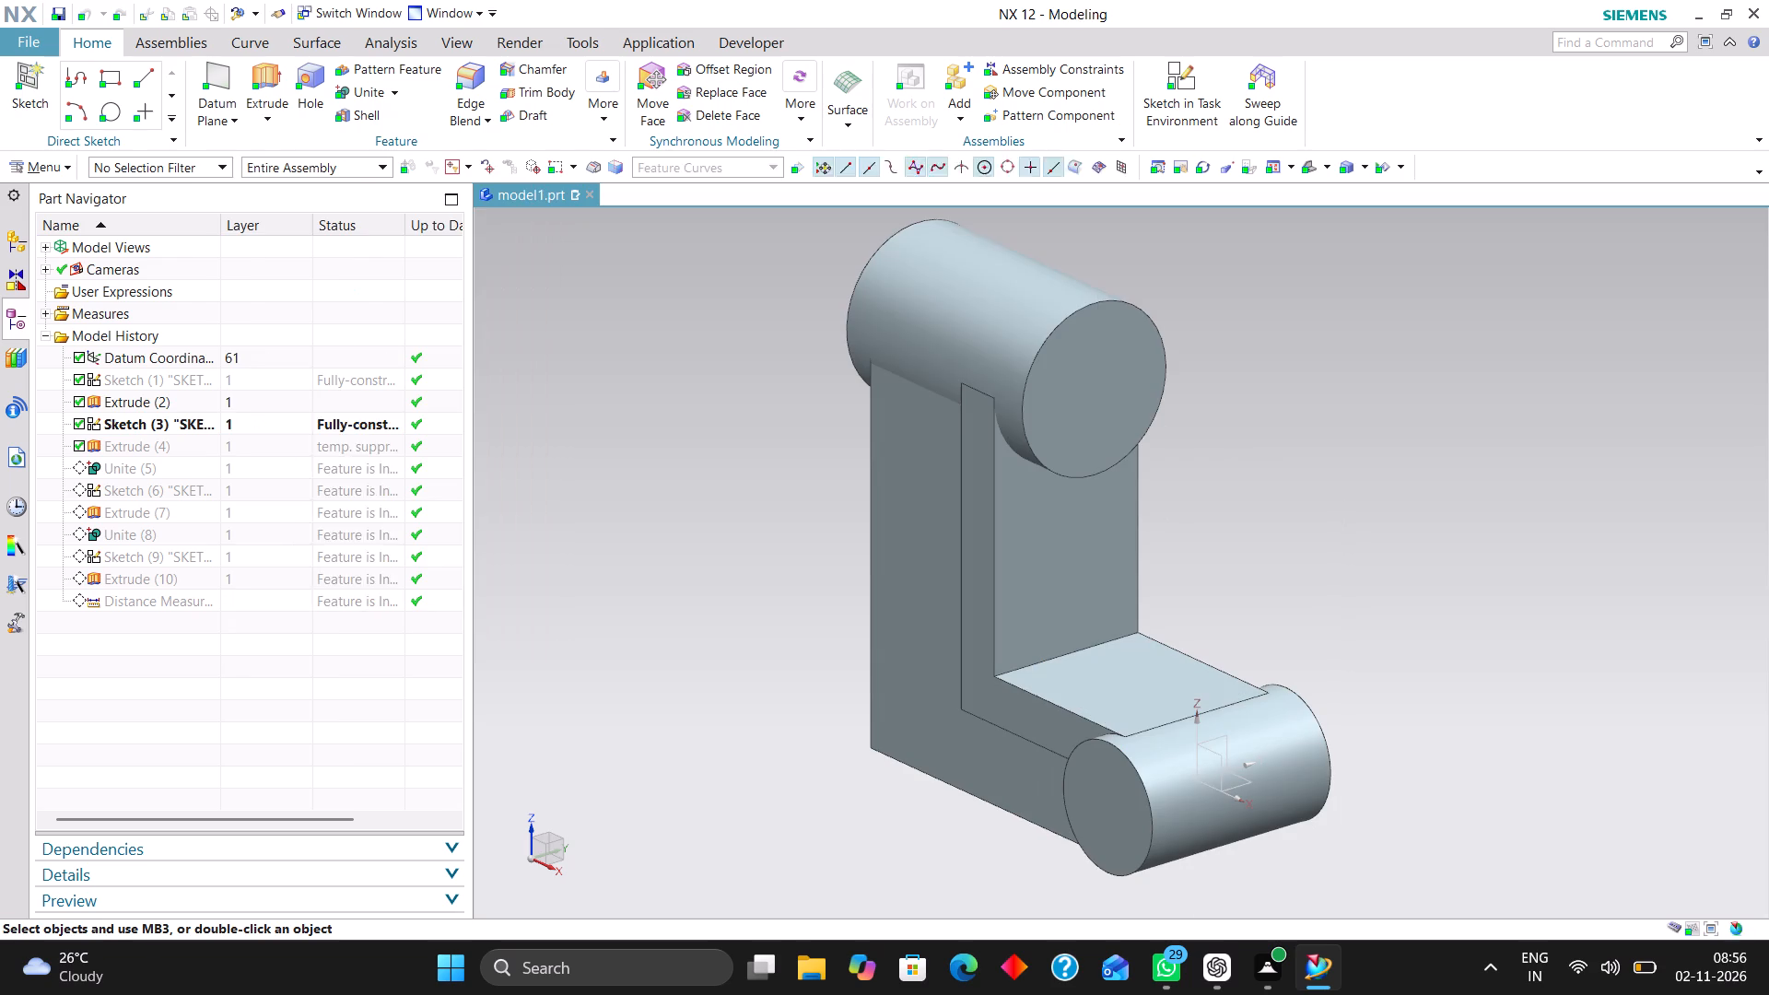
Unite the upper cylinder with the bracket body, using the bracket as target and the cylinder as tool.
middle_drag(1308, 444, 1349, 391)
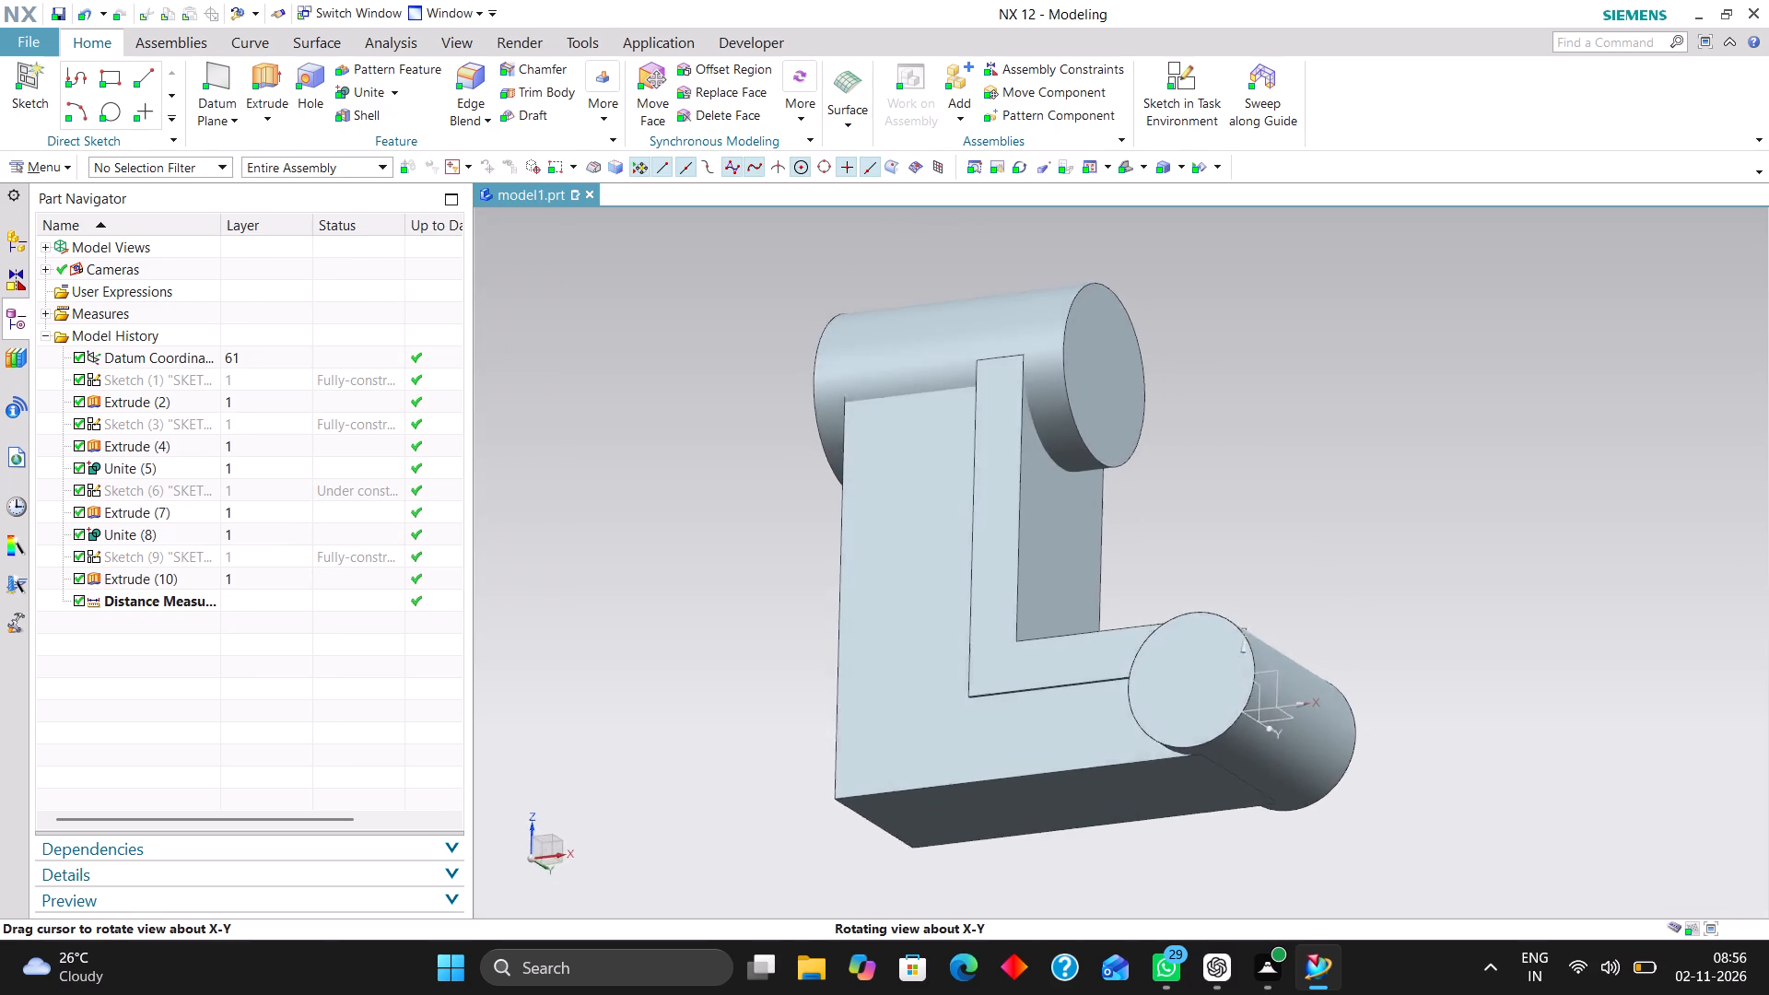
middle_drag(1349, 391, 1315, 451)
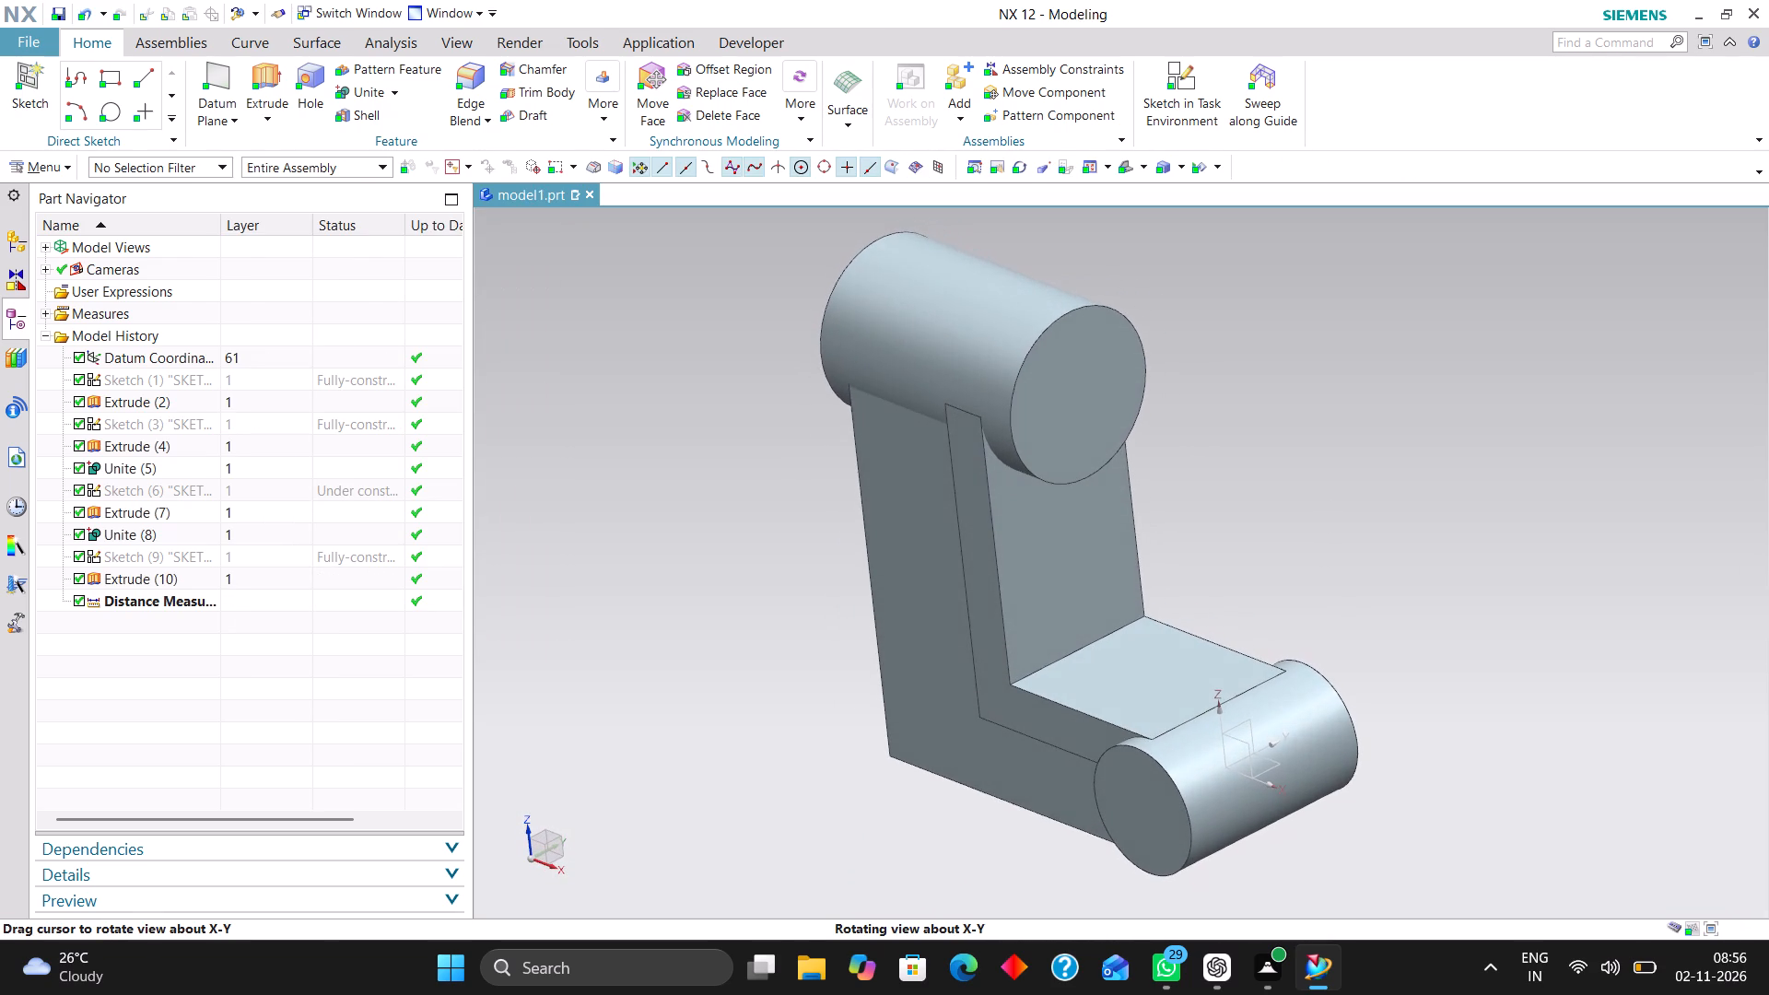
middle_drag(1315, 451, 1339, 445)
middle_click(1337, 445)
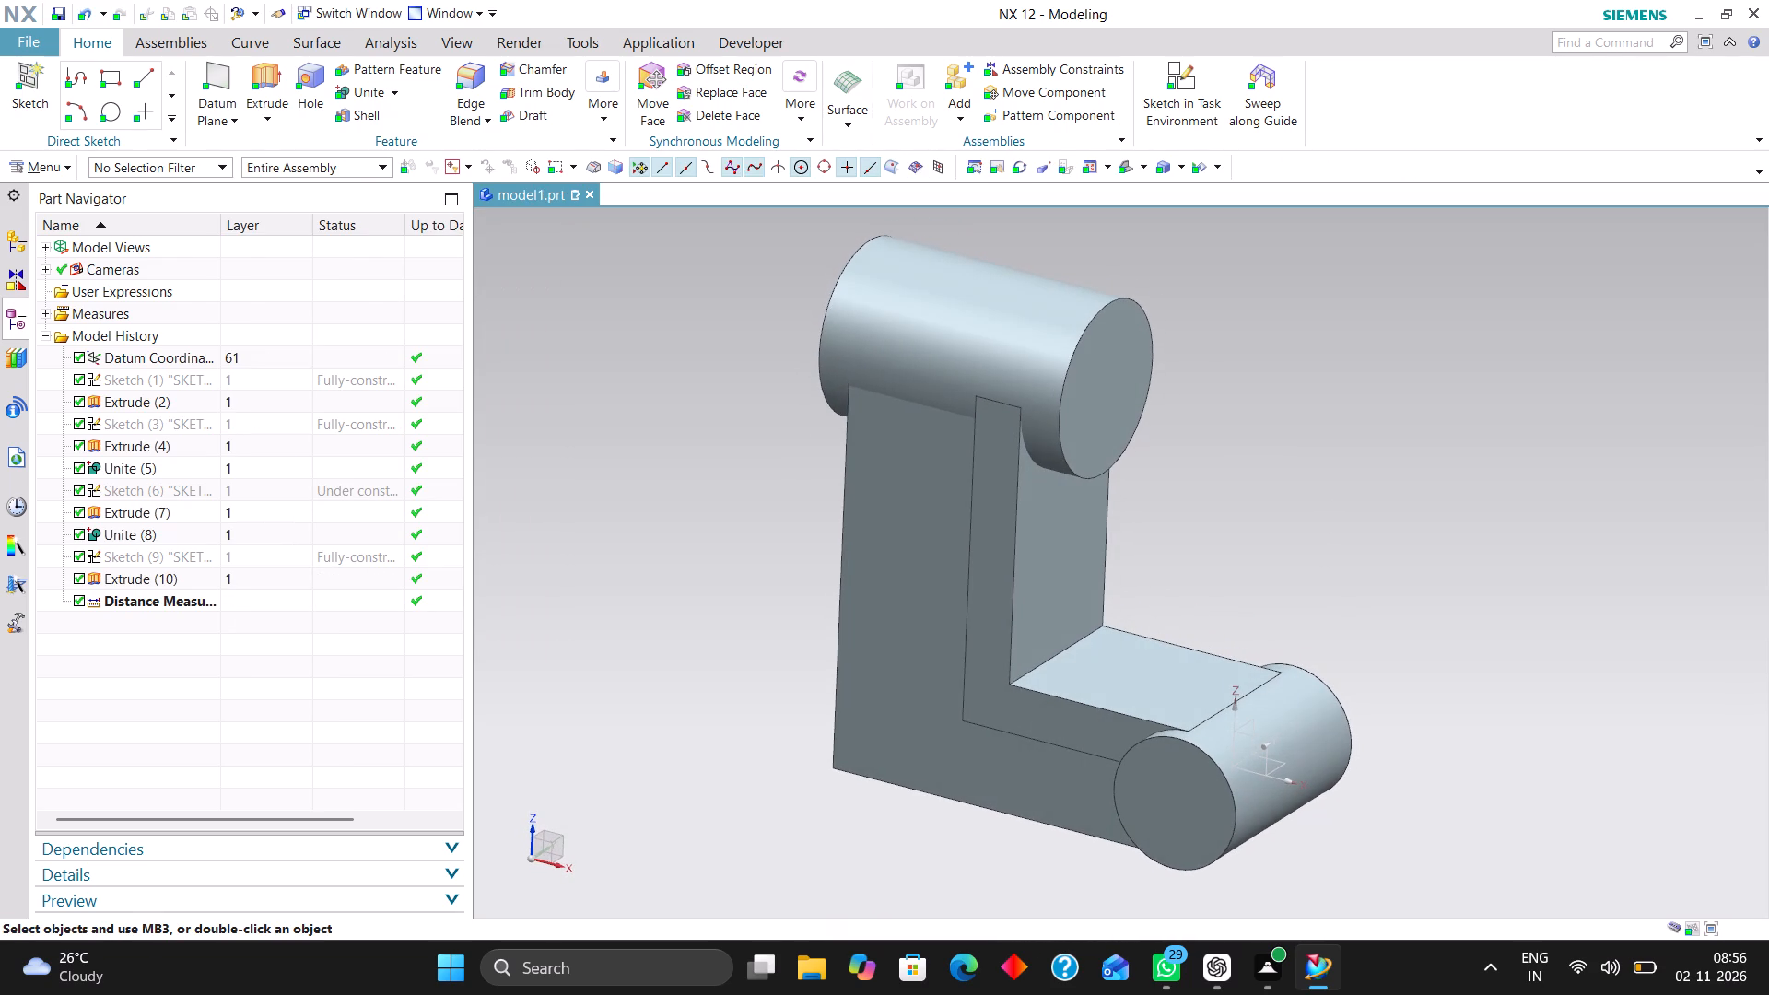
click(361, 96)
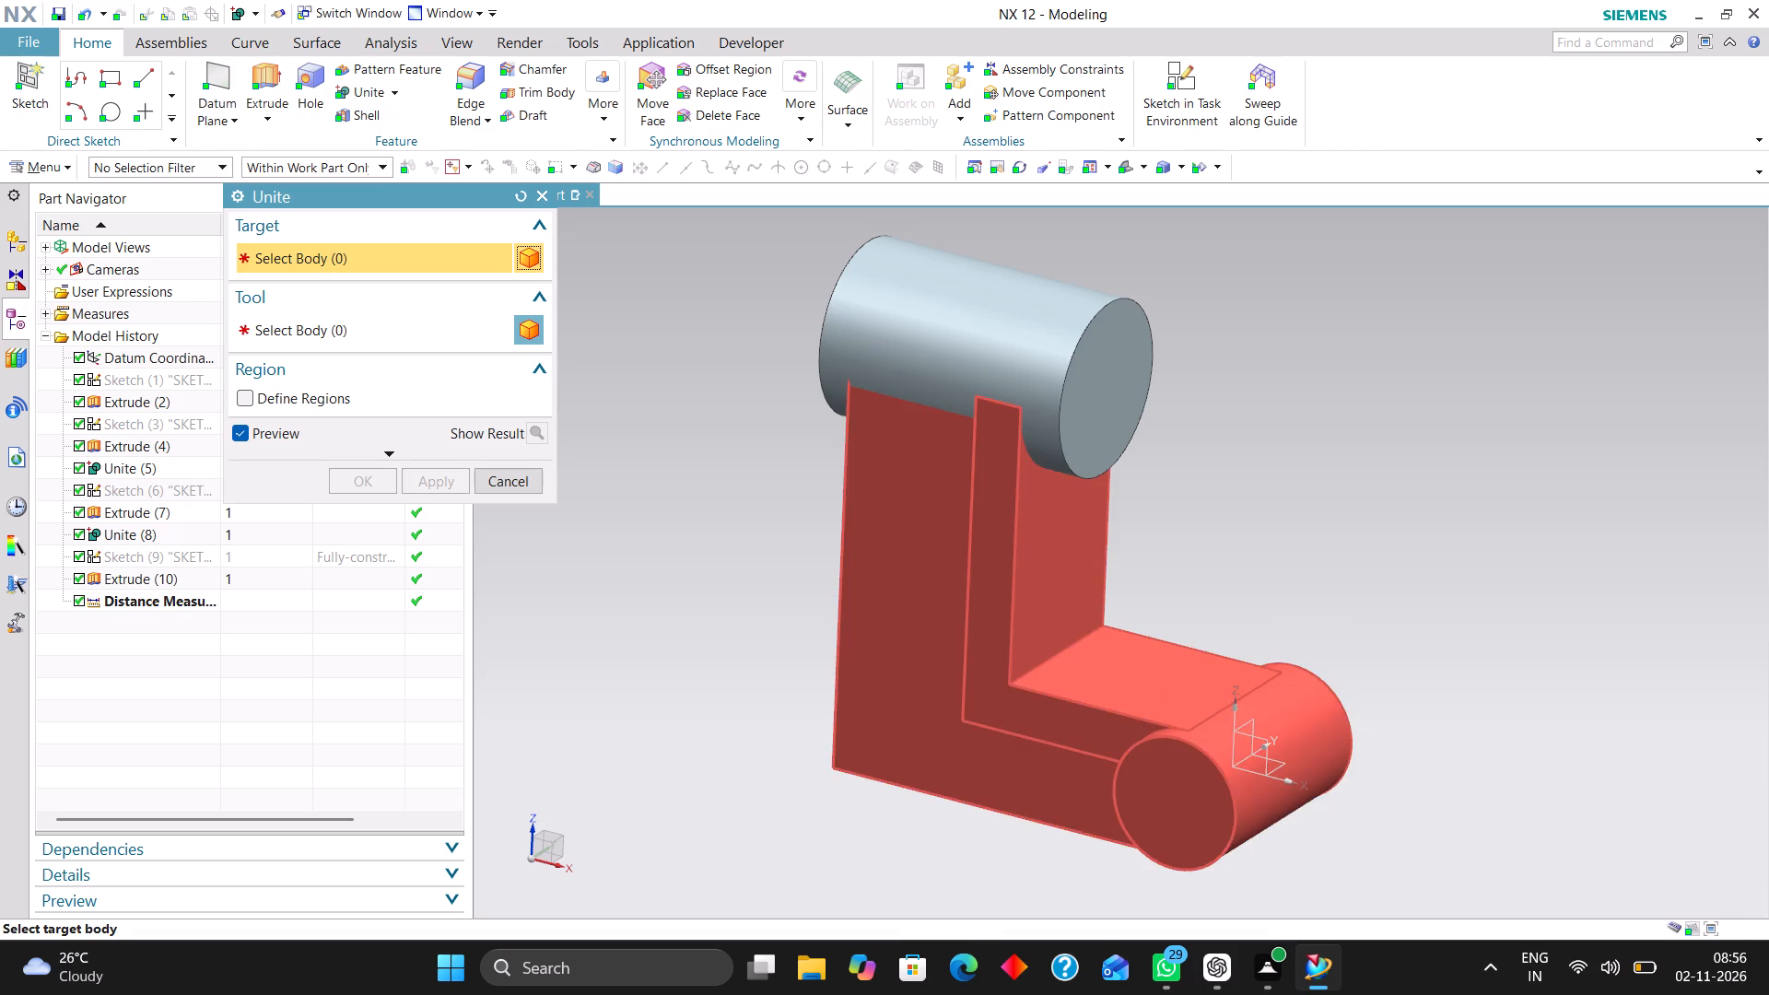
click(1036, 650)
click(949, 345)
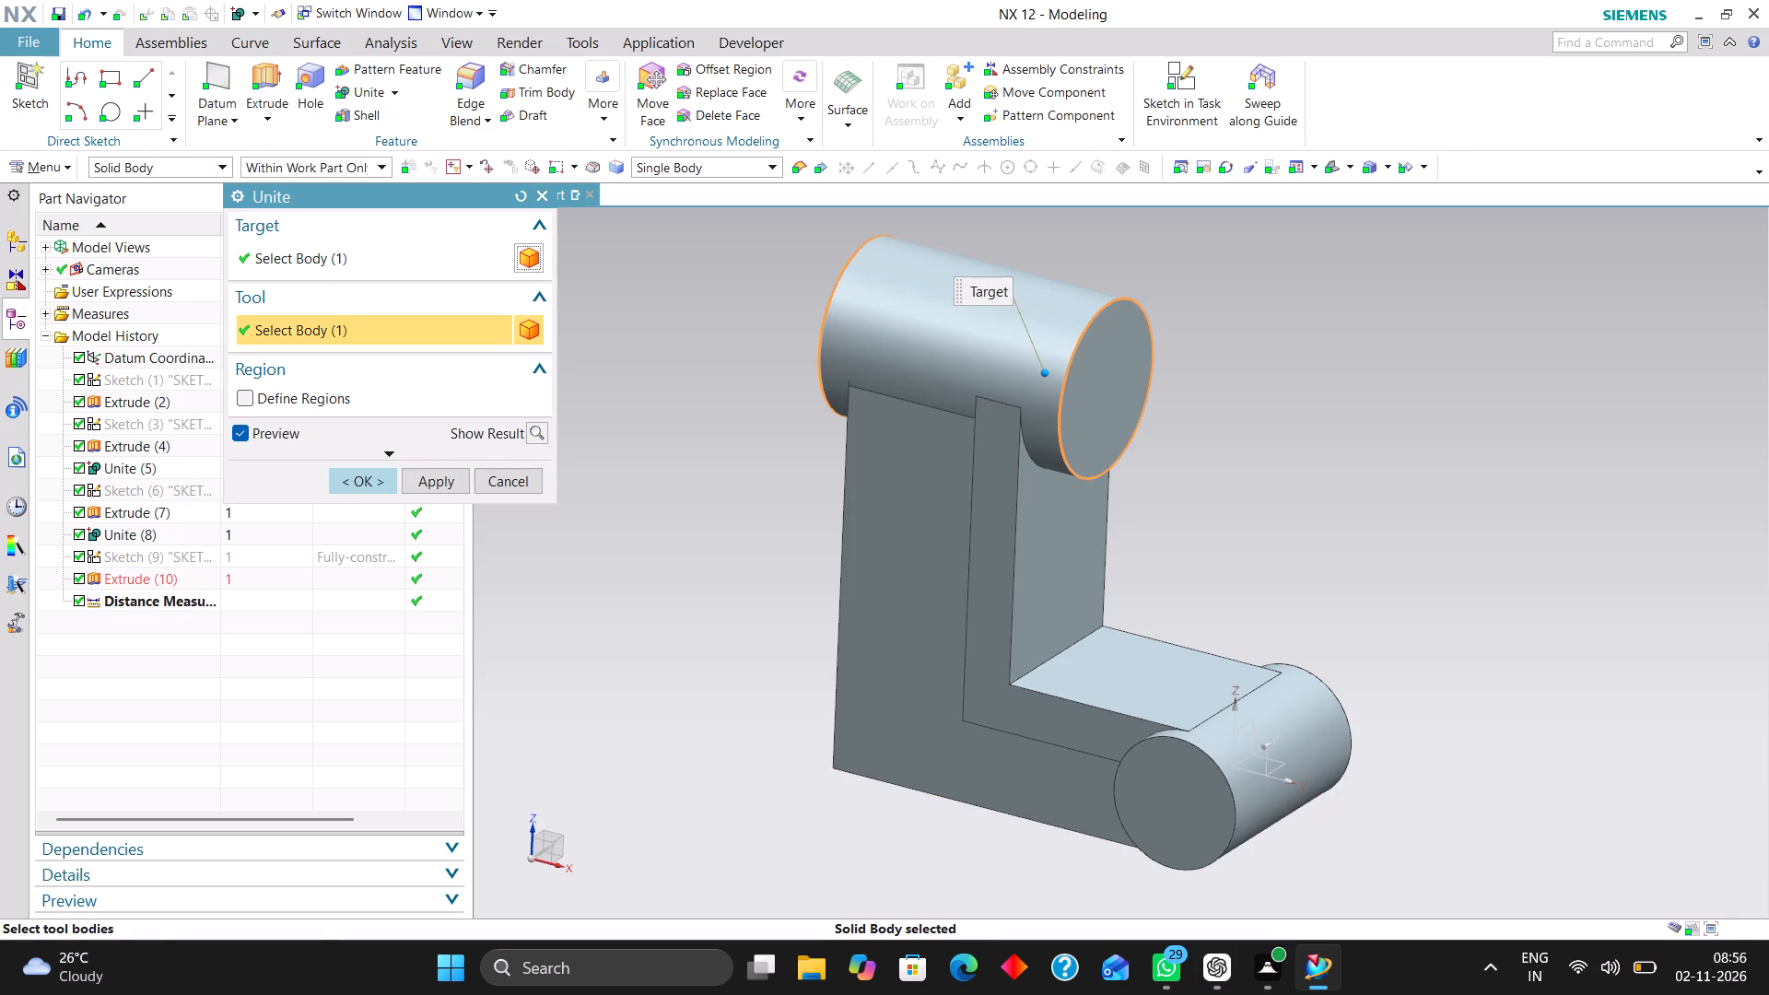
click(362, 486)
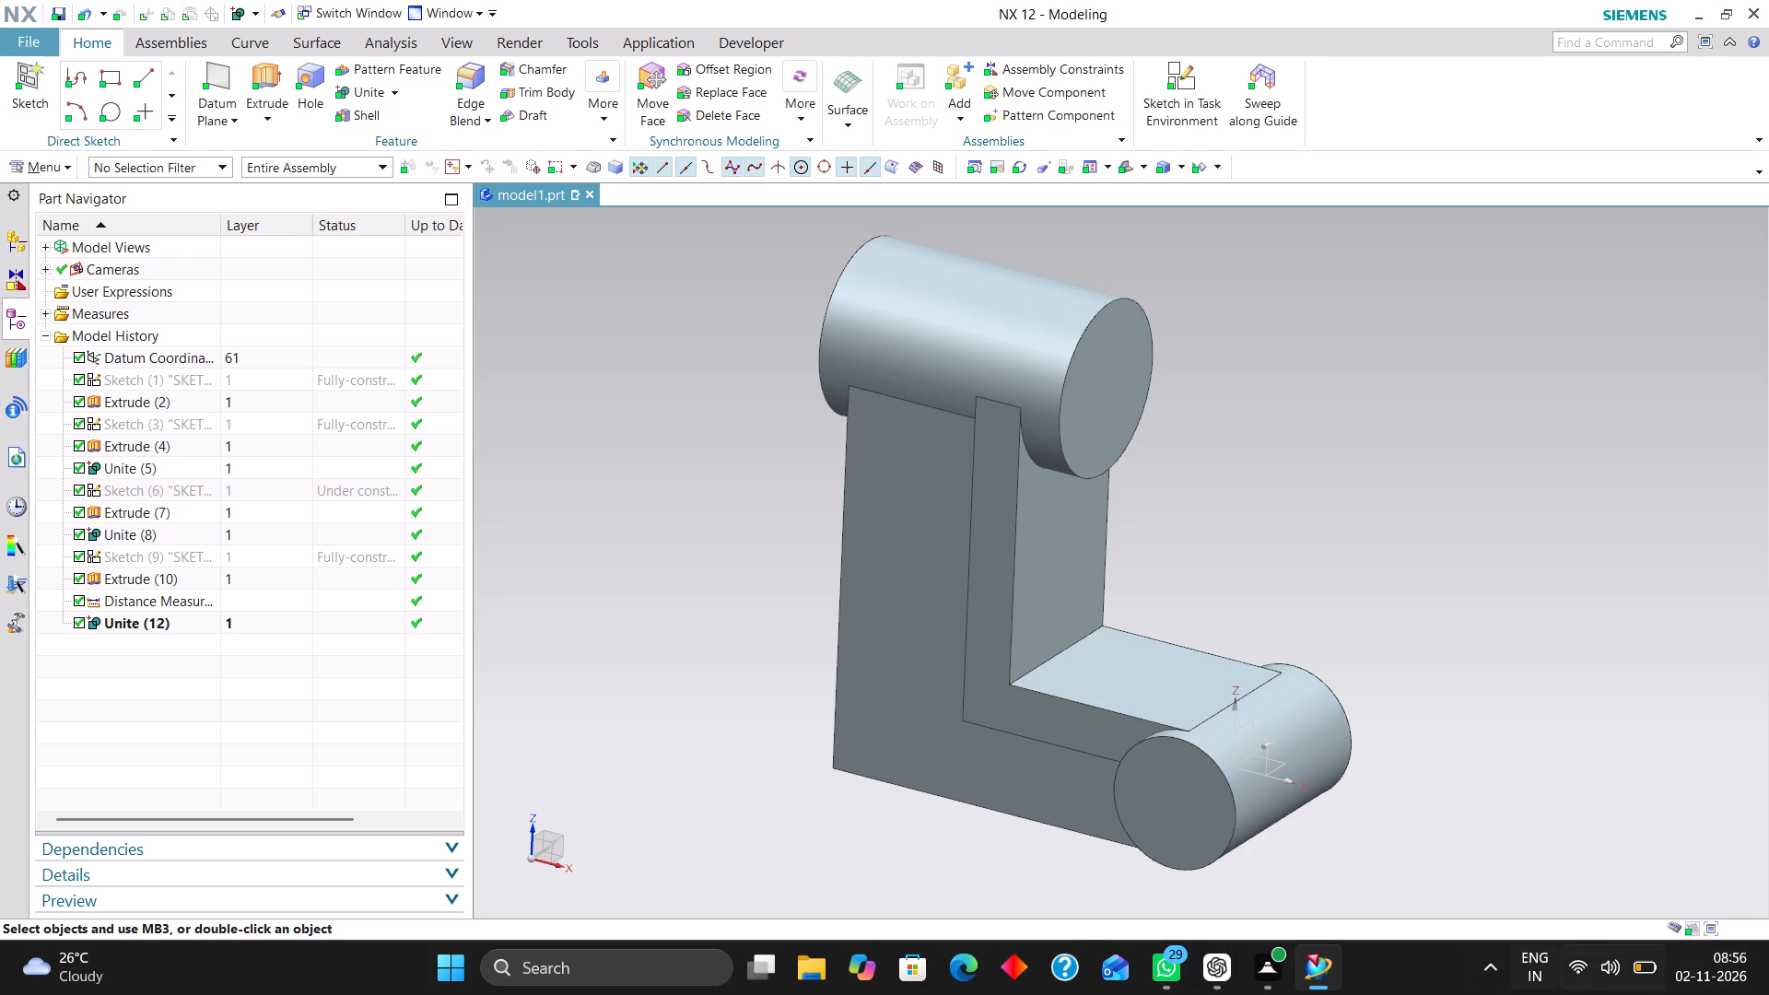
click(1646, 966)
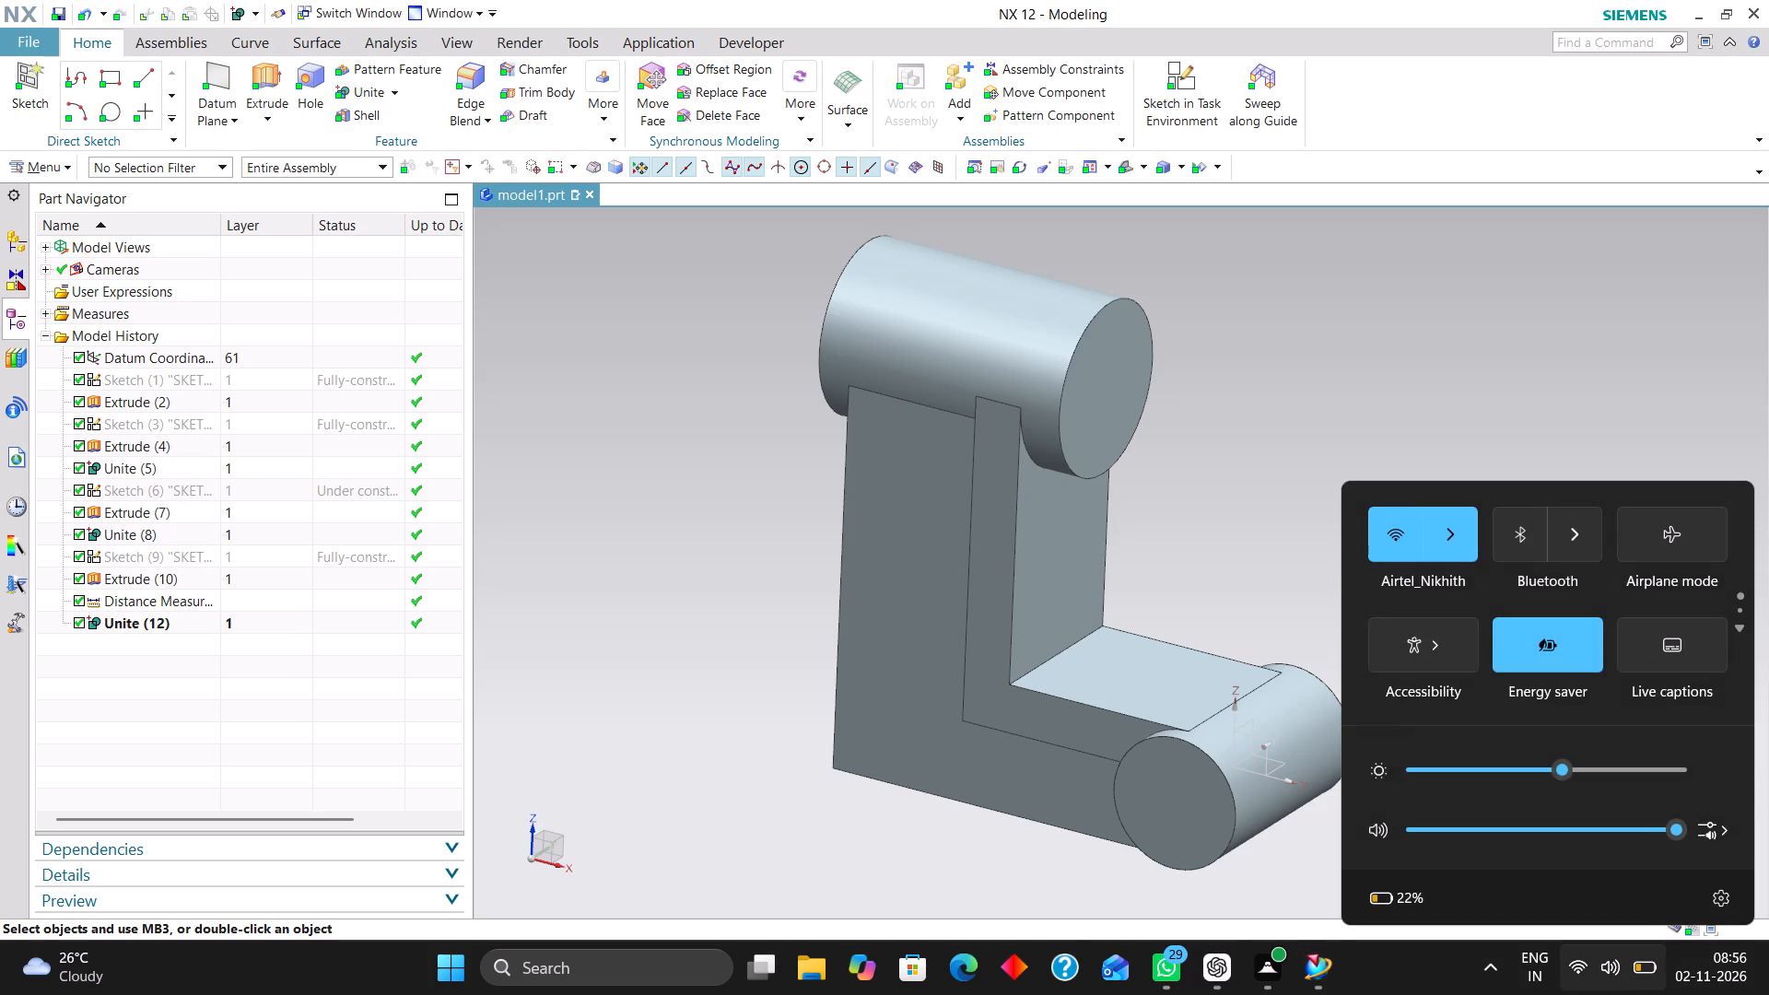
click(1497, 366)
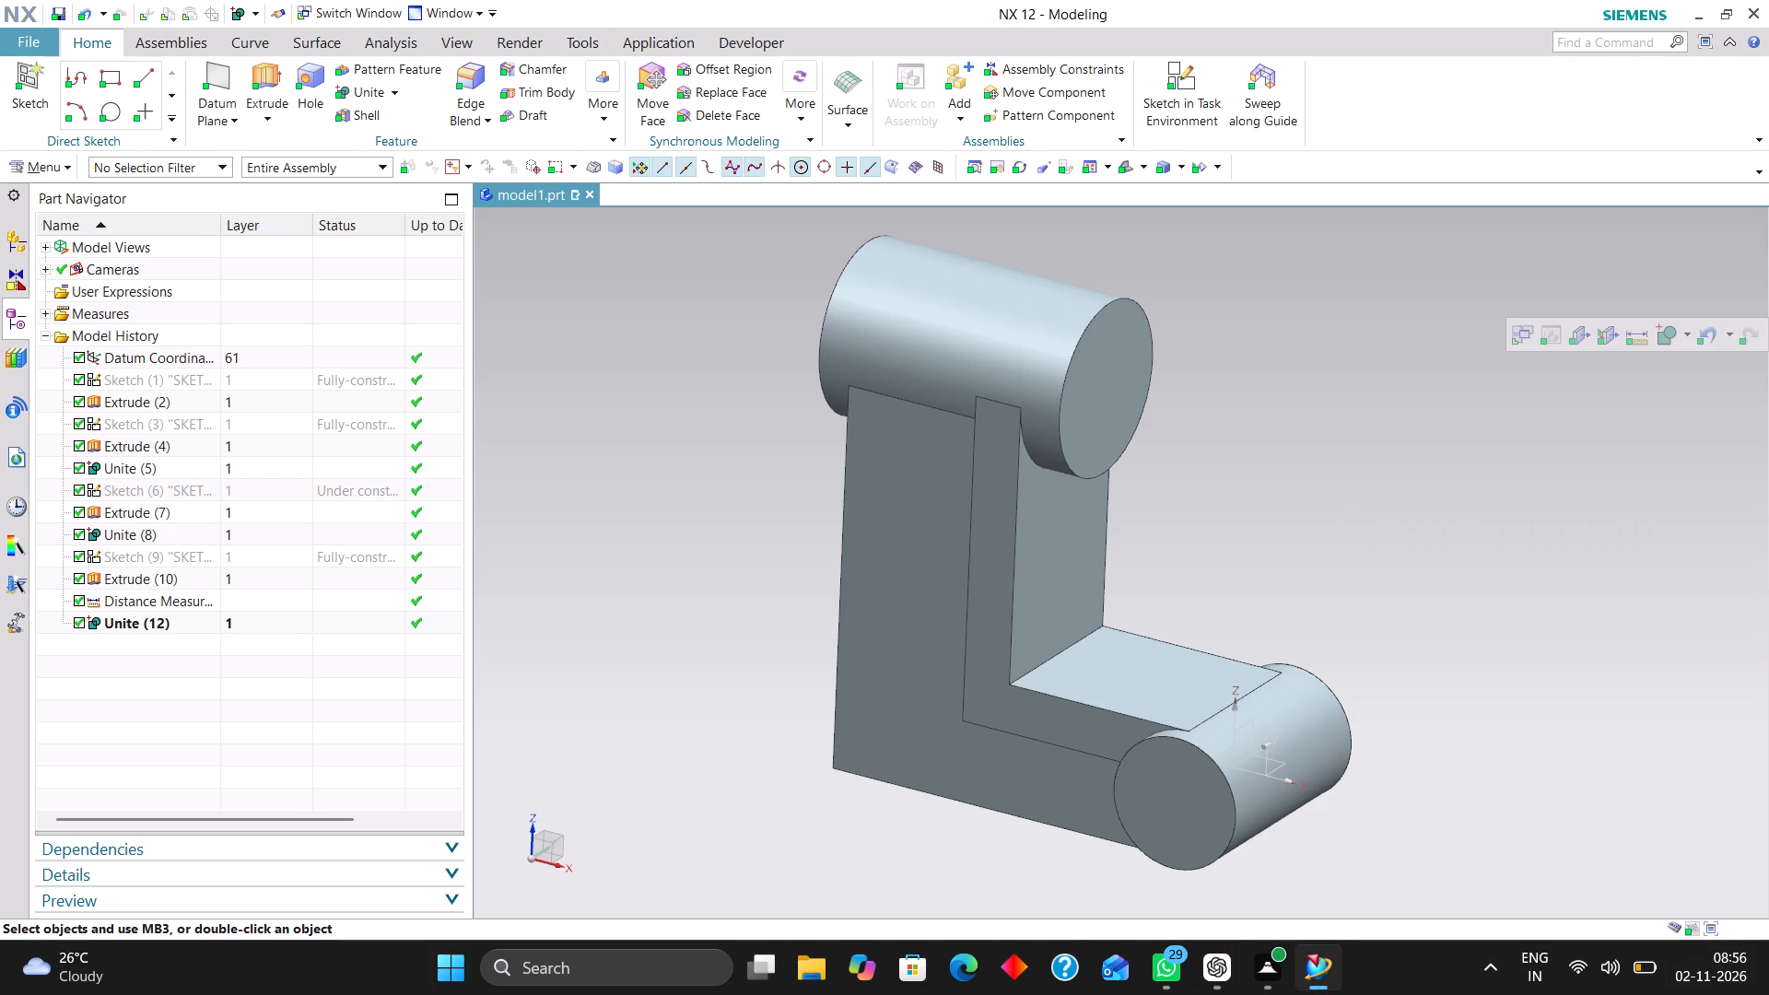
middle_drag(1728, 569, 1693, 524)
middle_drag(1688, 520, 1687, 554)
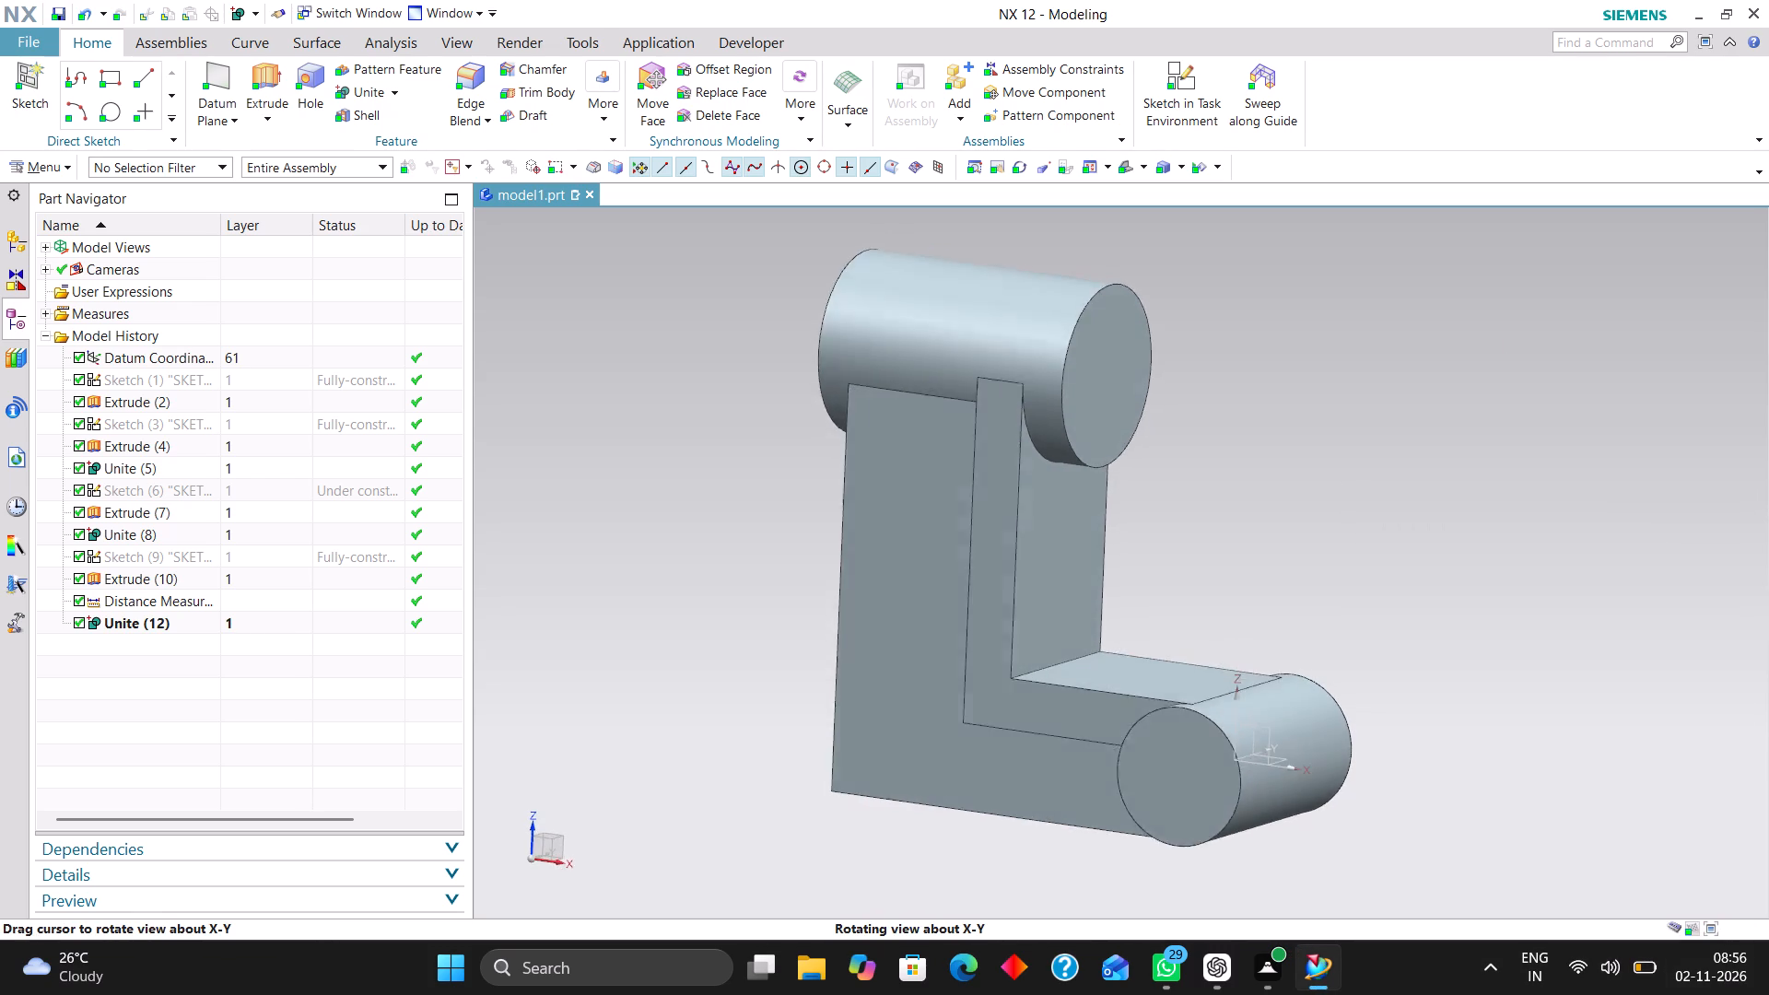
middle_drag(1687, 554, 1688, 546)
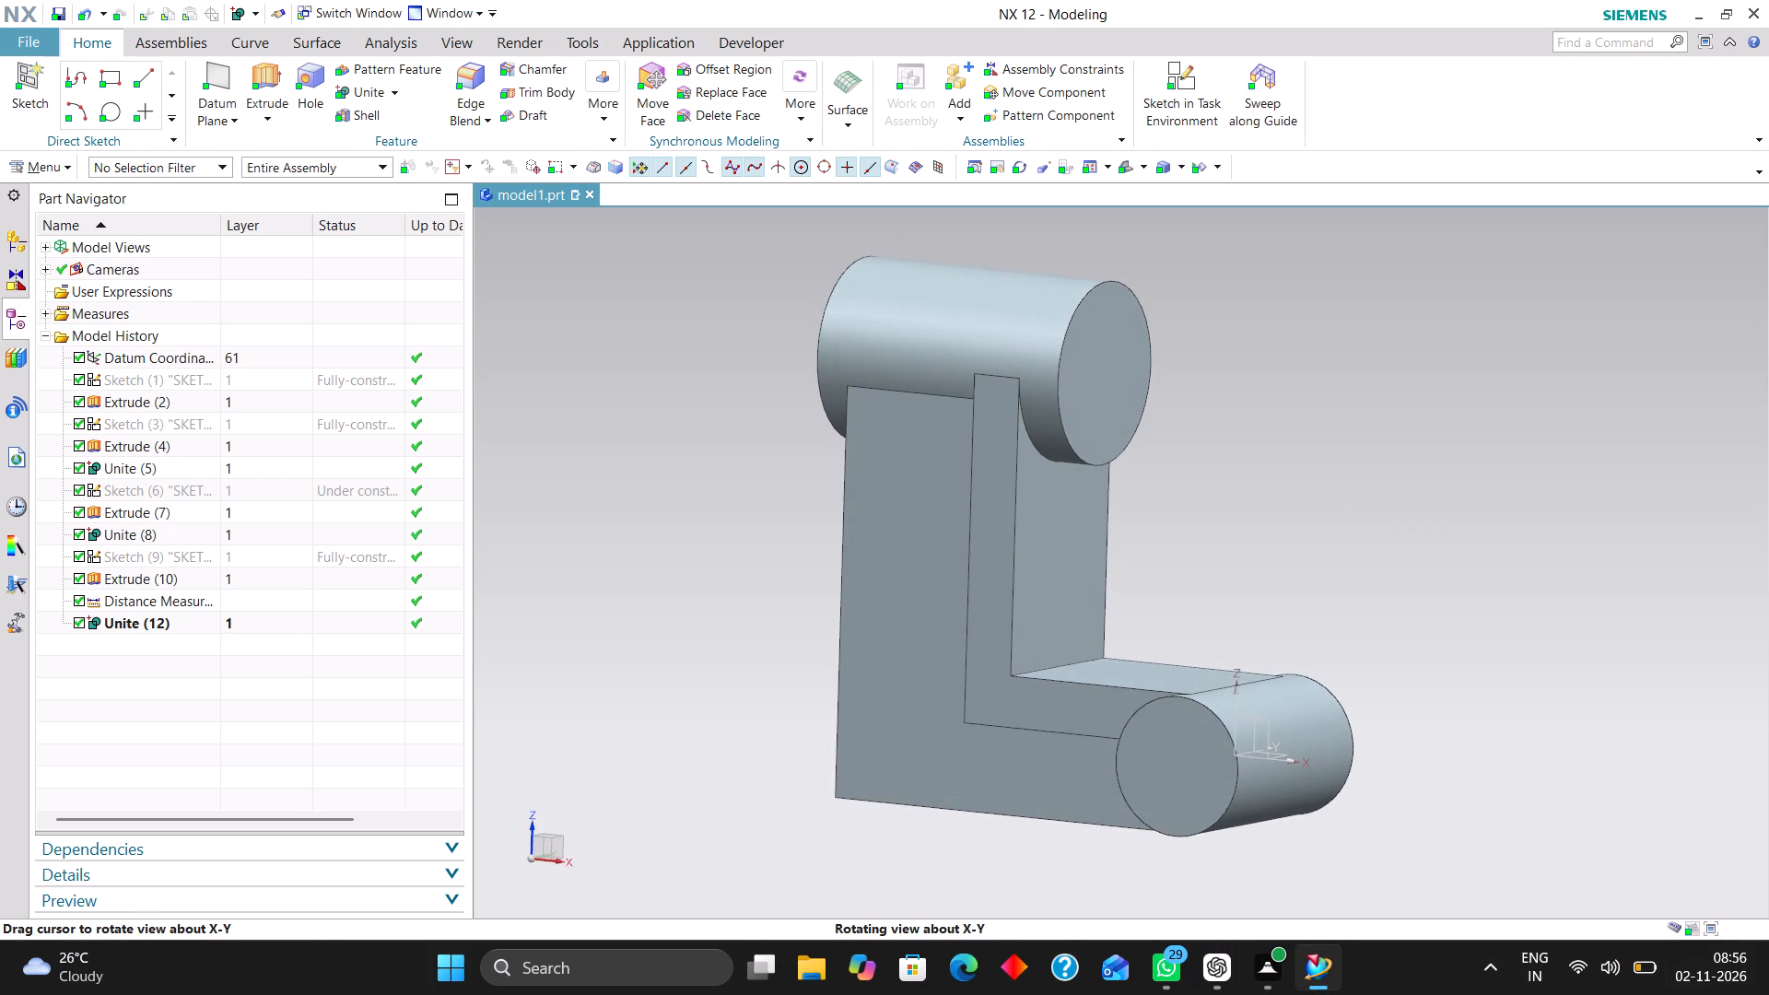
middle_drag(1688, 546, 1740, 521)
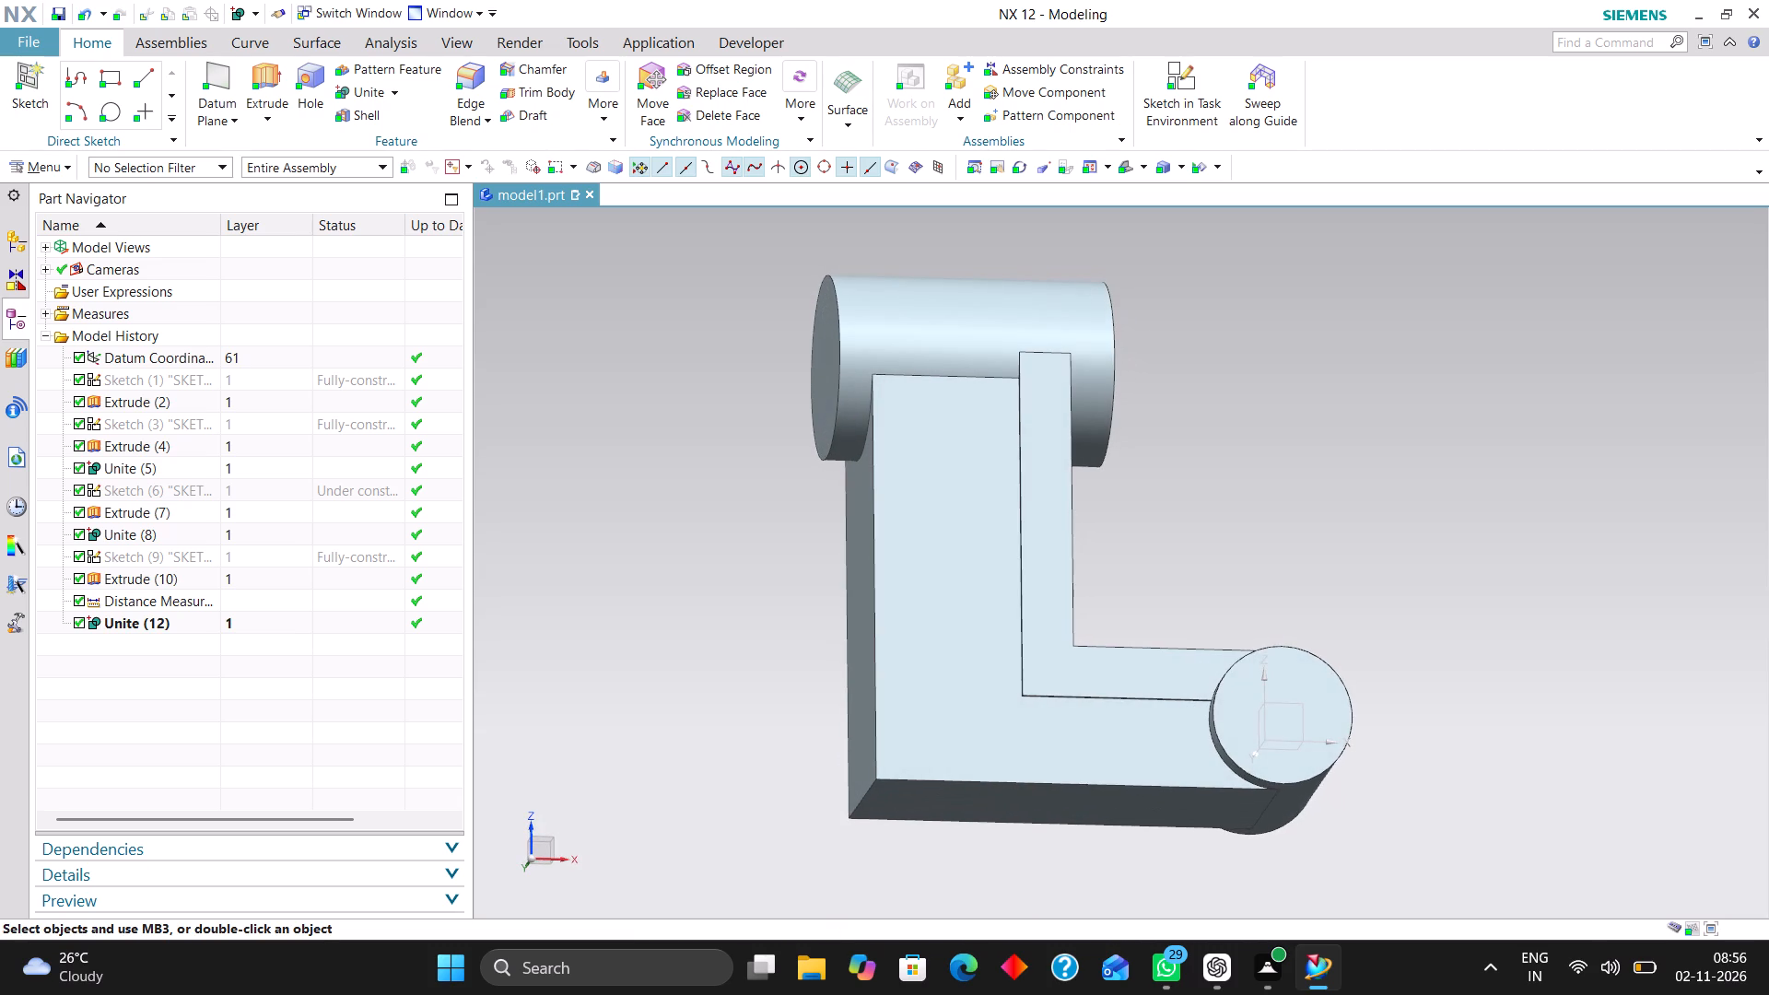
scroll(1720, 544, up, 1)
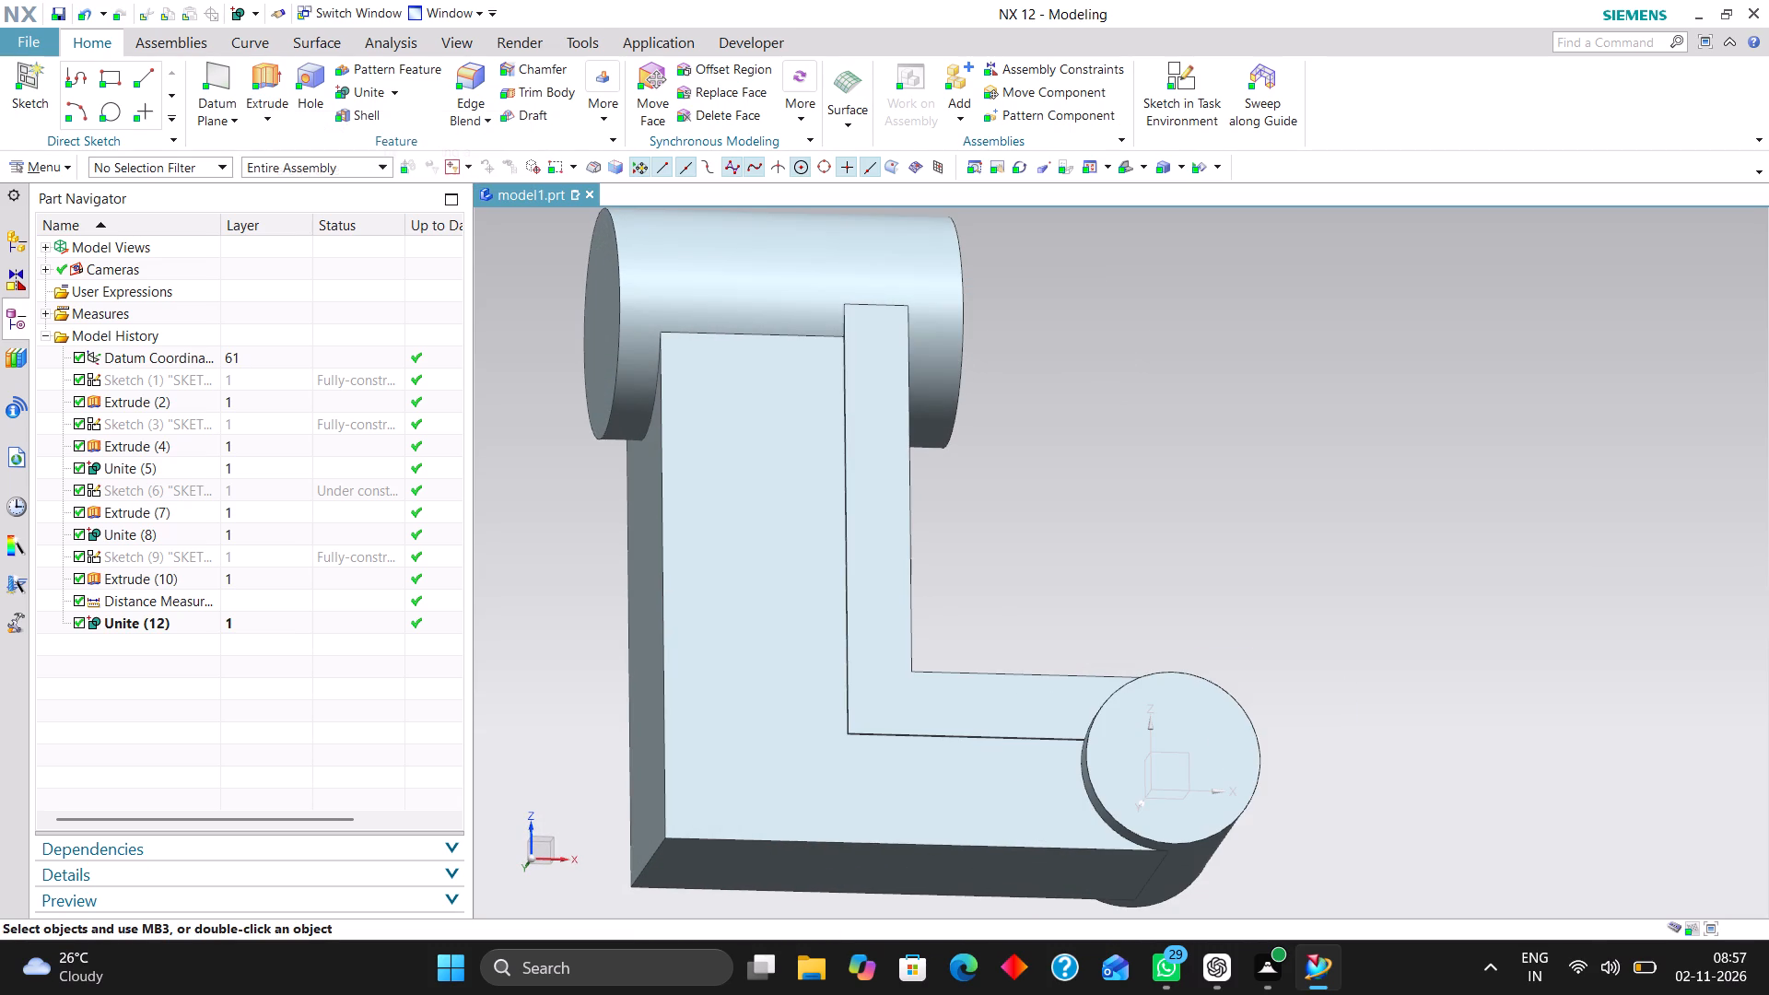
Edge-blend the bracket's lower outer corner edge with a 53 mm circular radius and accept it.
click(480, 94)
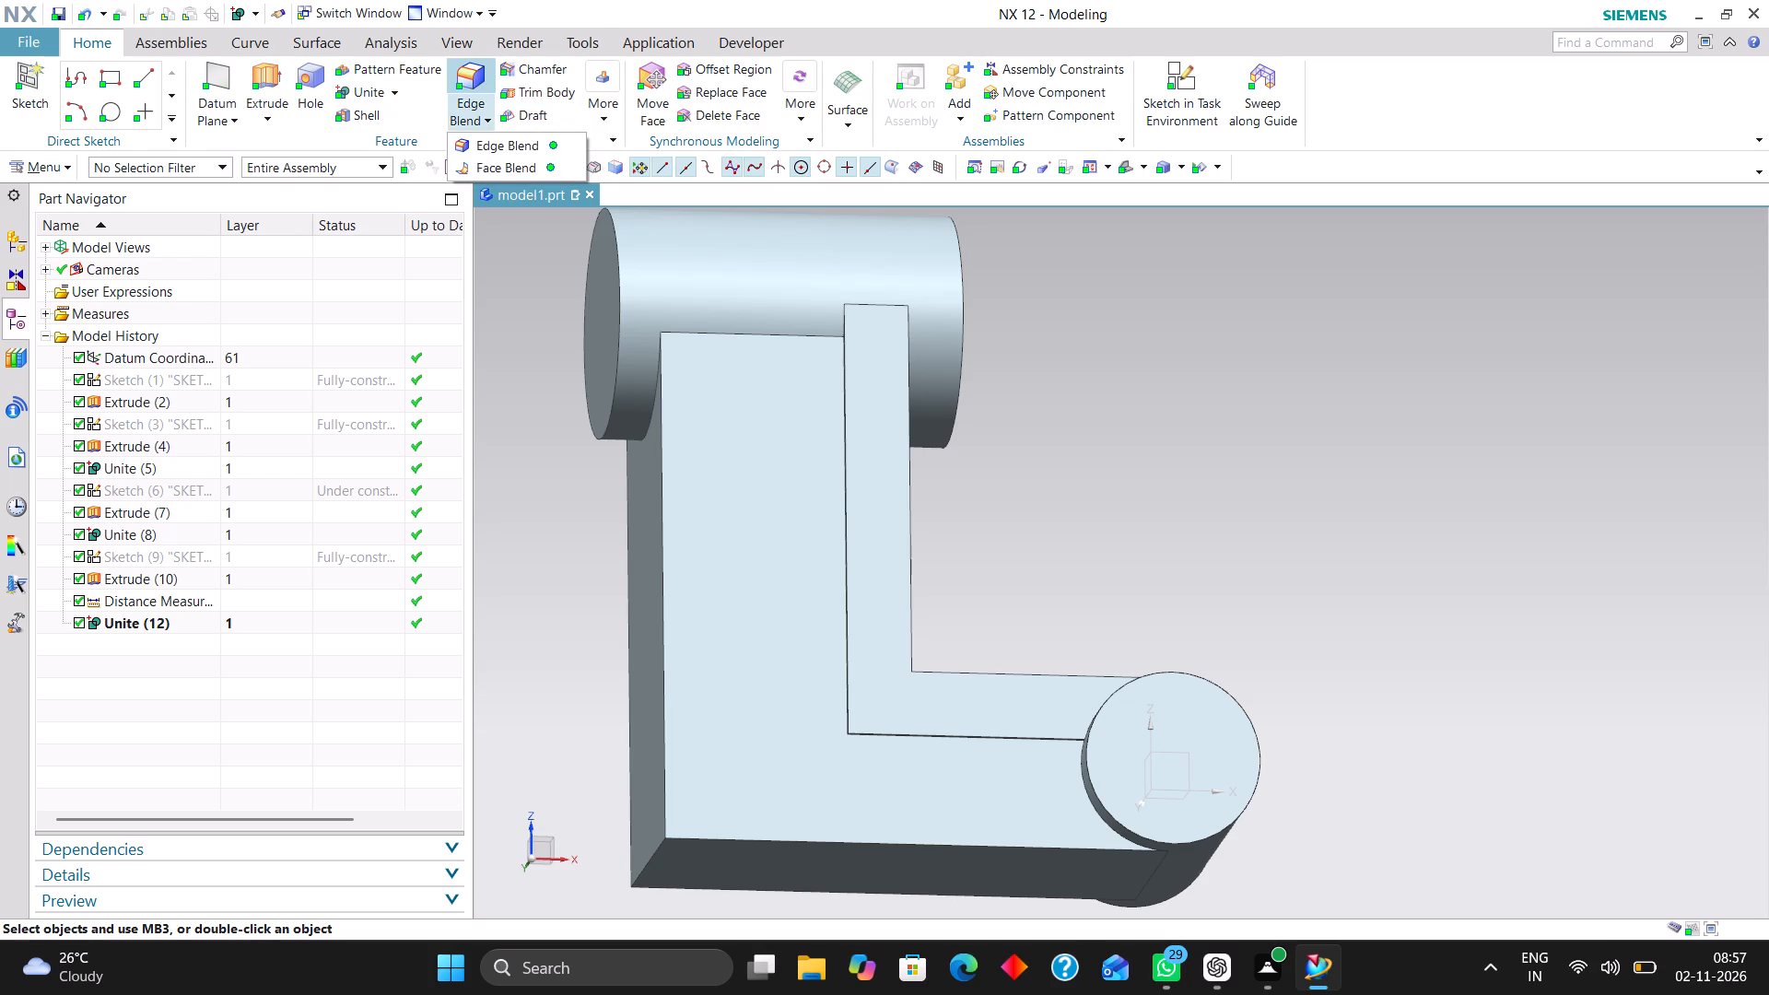
scroll(1721, 513, down, 4)
scroll(1412, 481, down, 2)
scroll(1262, 496, down, 2)
middle_drag(1362, 391, 1313, 417)
scroll(1344, 403, down, 3)
scroll(1266, 462, up, 1)
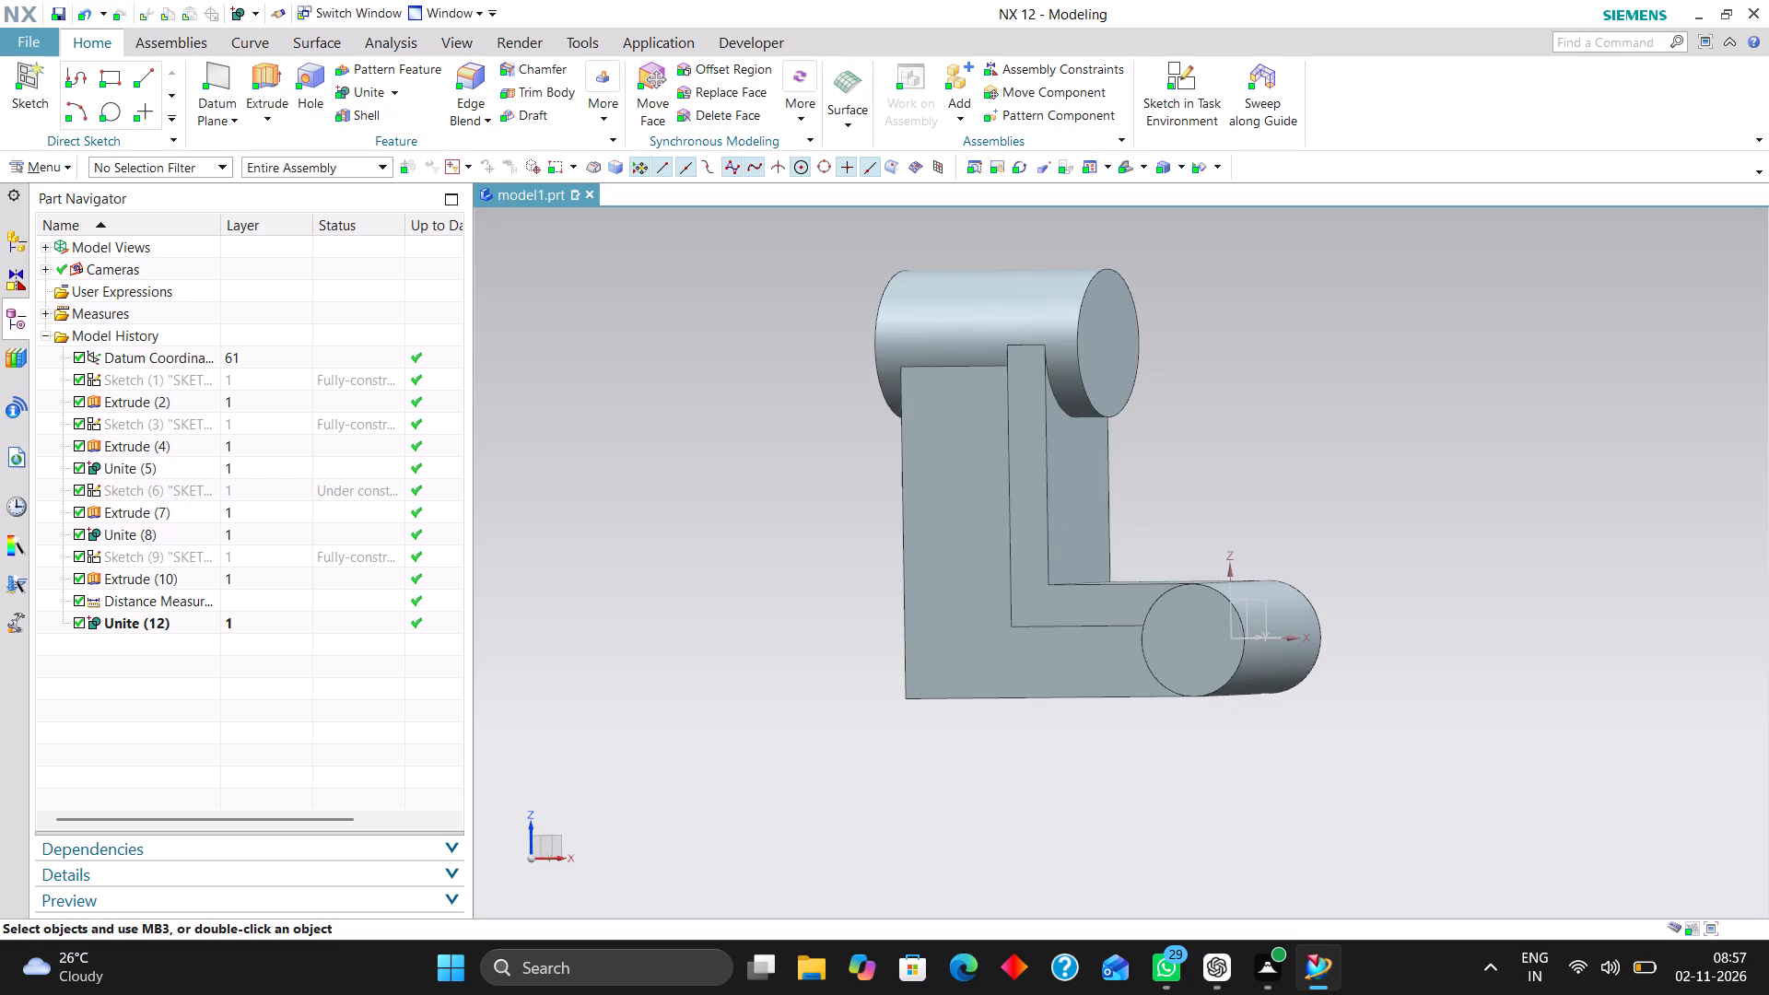
click(471, 79)
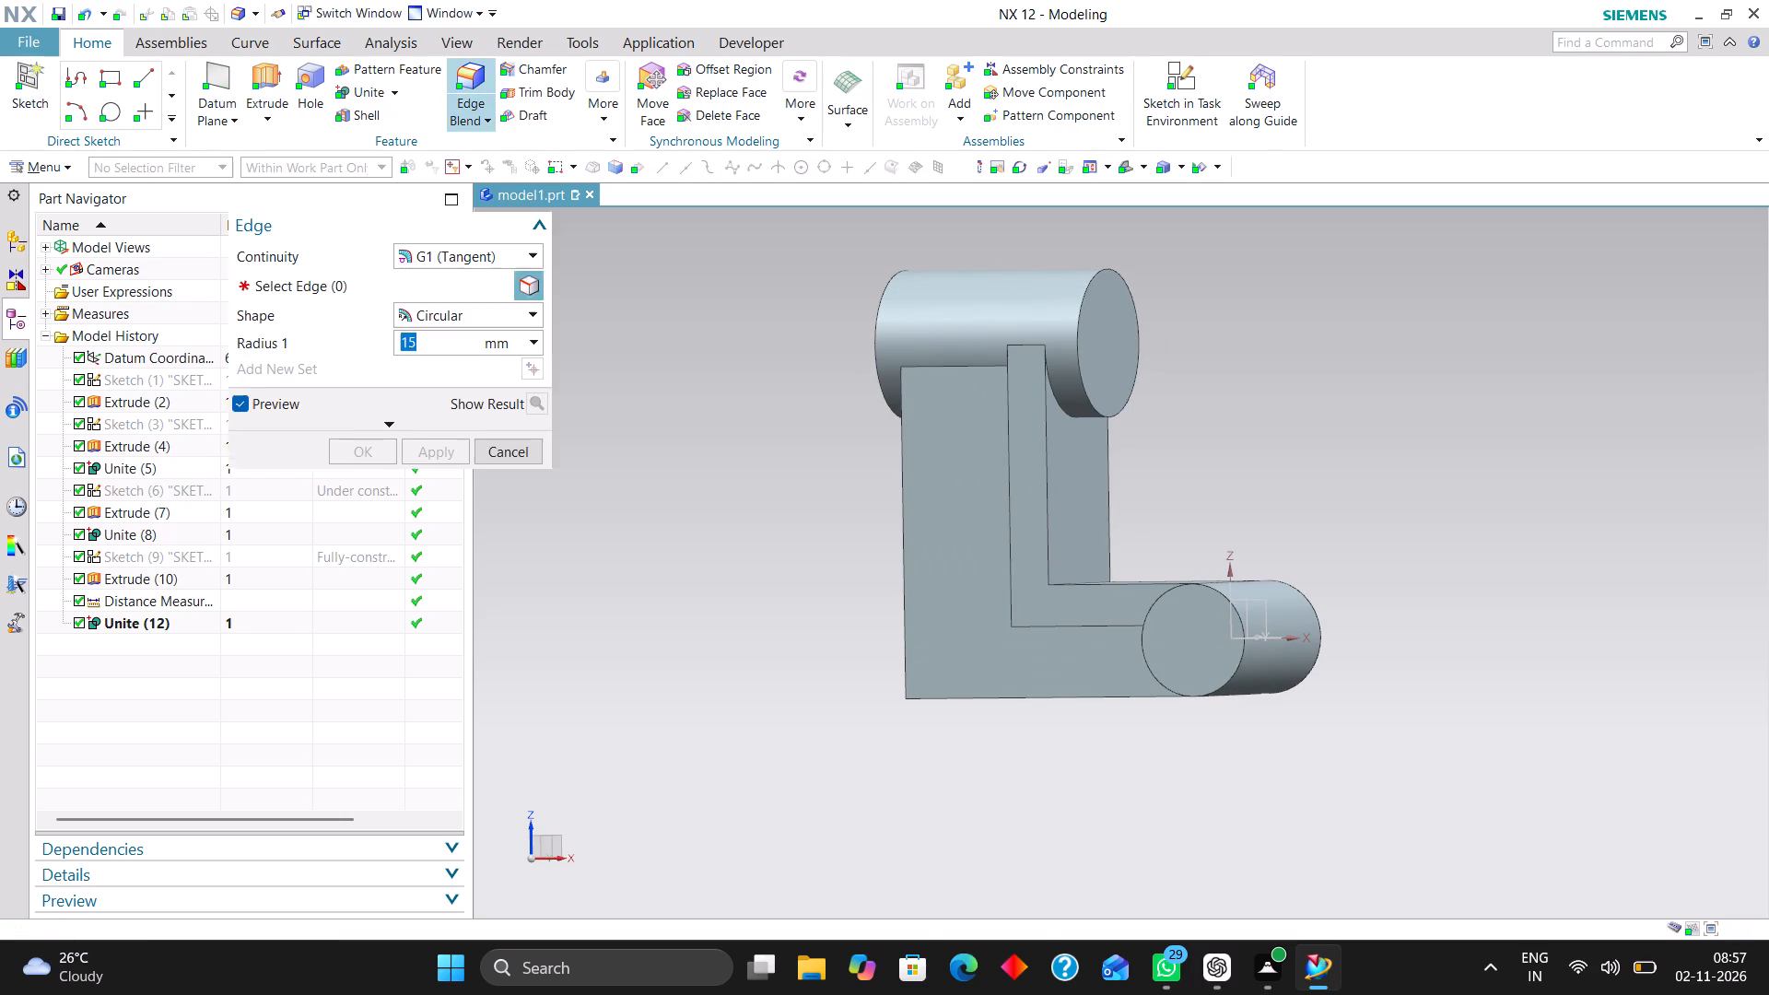
scroll(894, 531, up, 1)
middle_drag(894, 531, 954, 488)
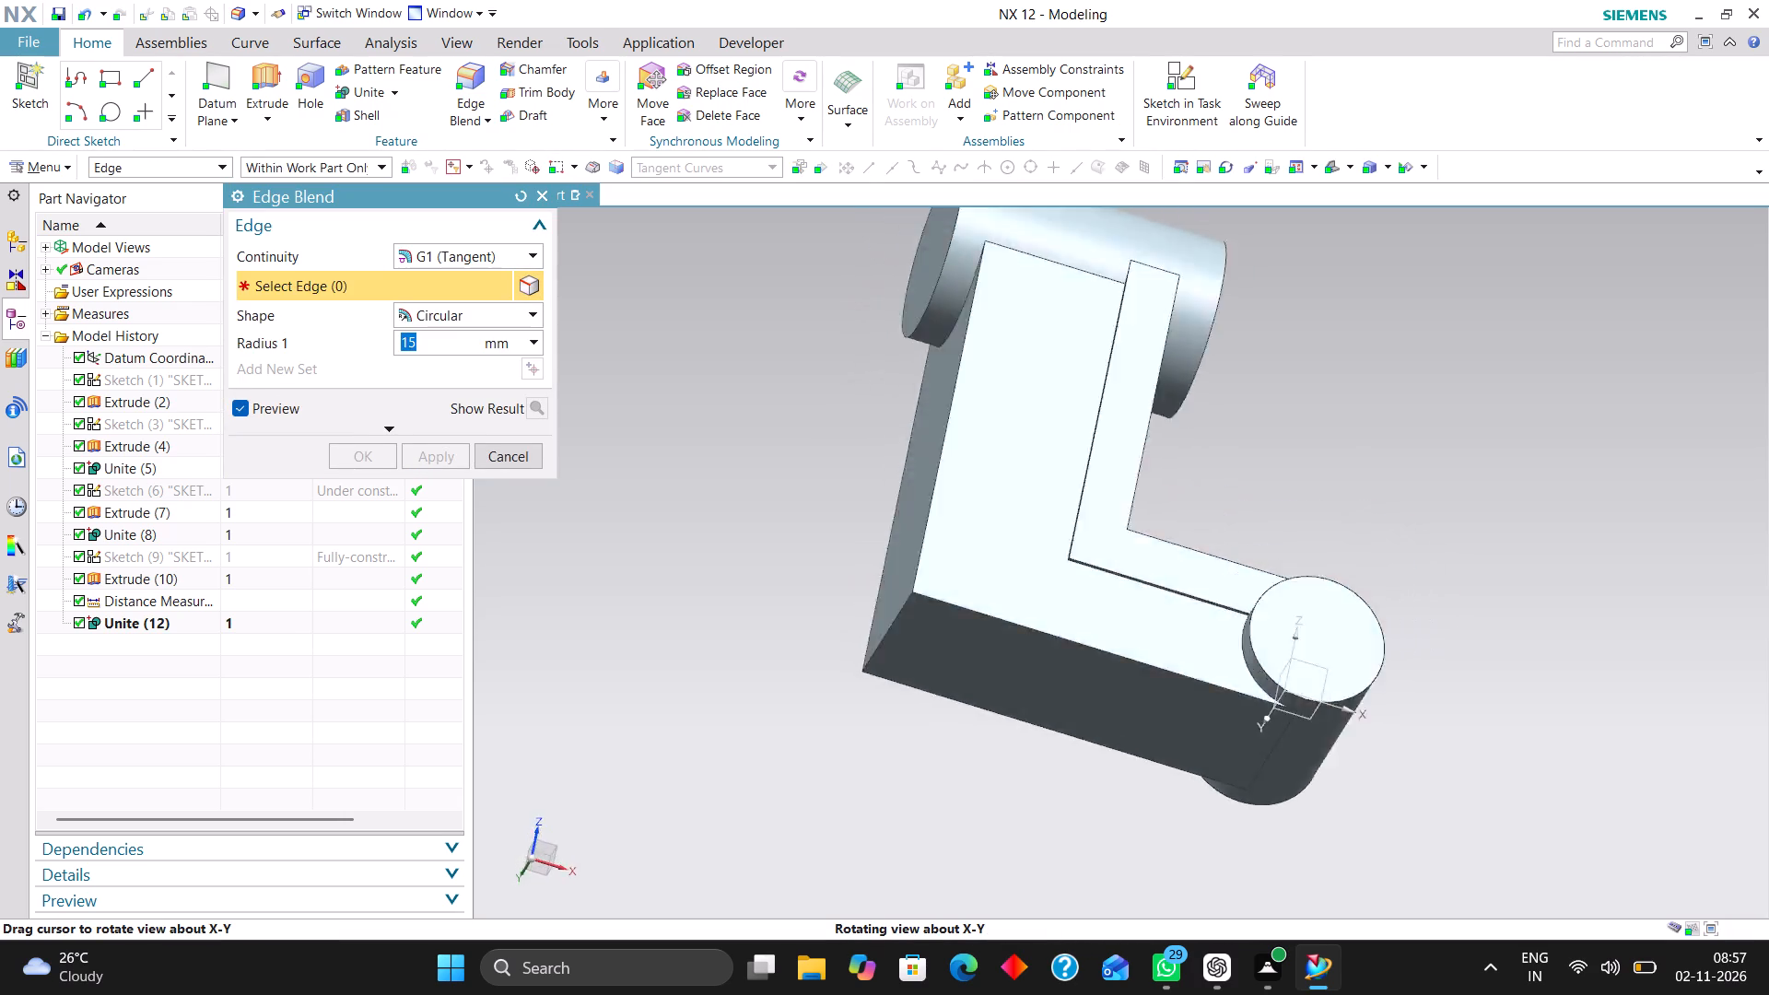
middle_drag(954, 488, 1000, 496)
click(1095, 638)
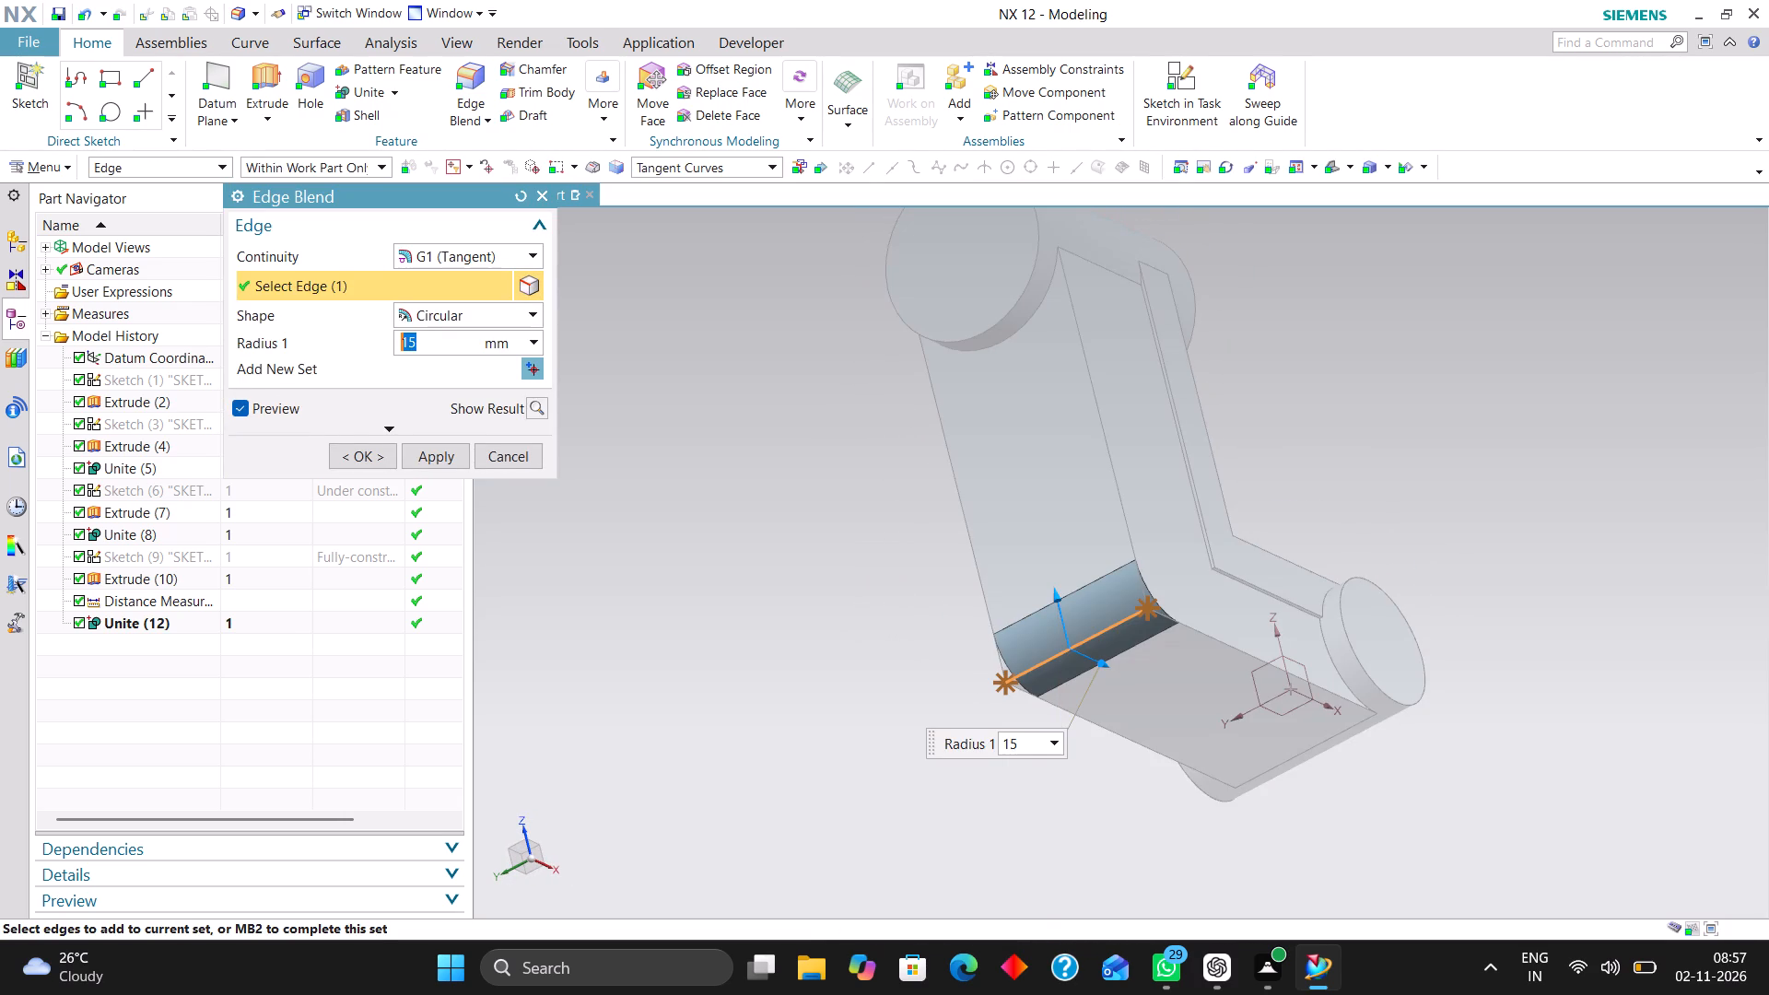
drag(1104, 665, 1188, 748)
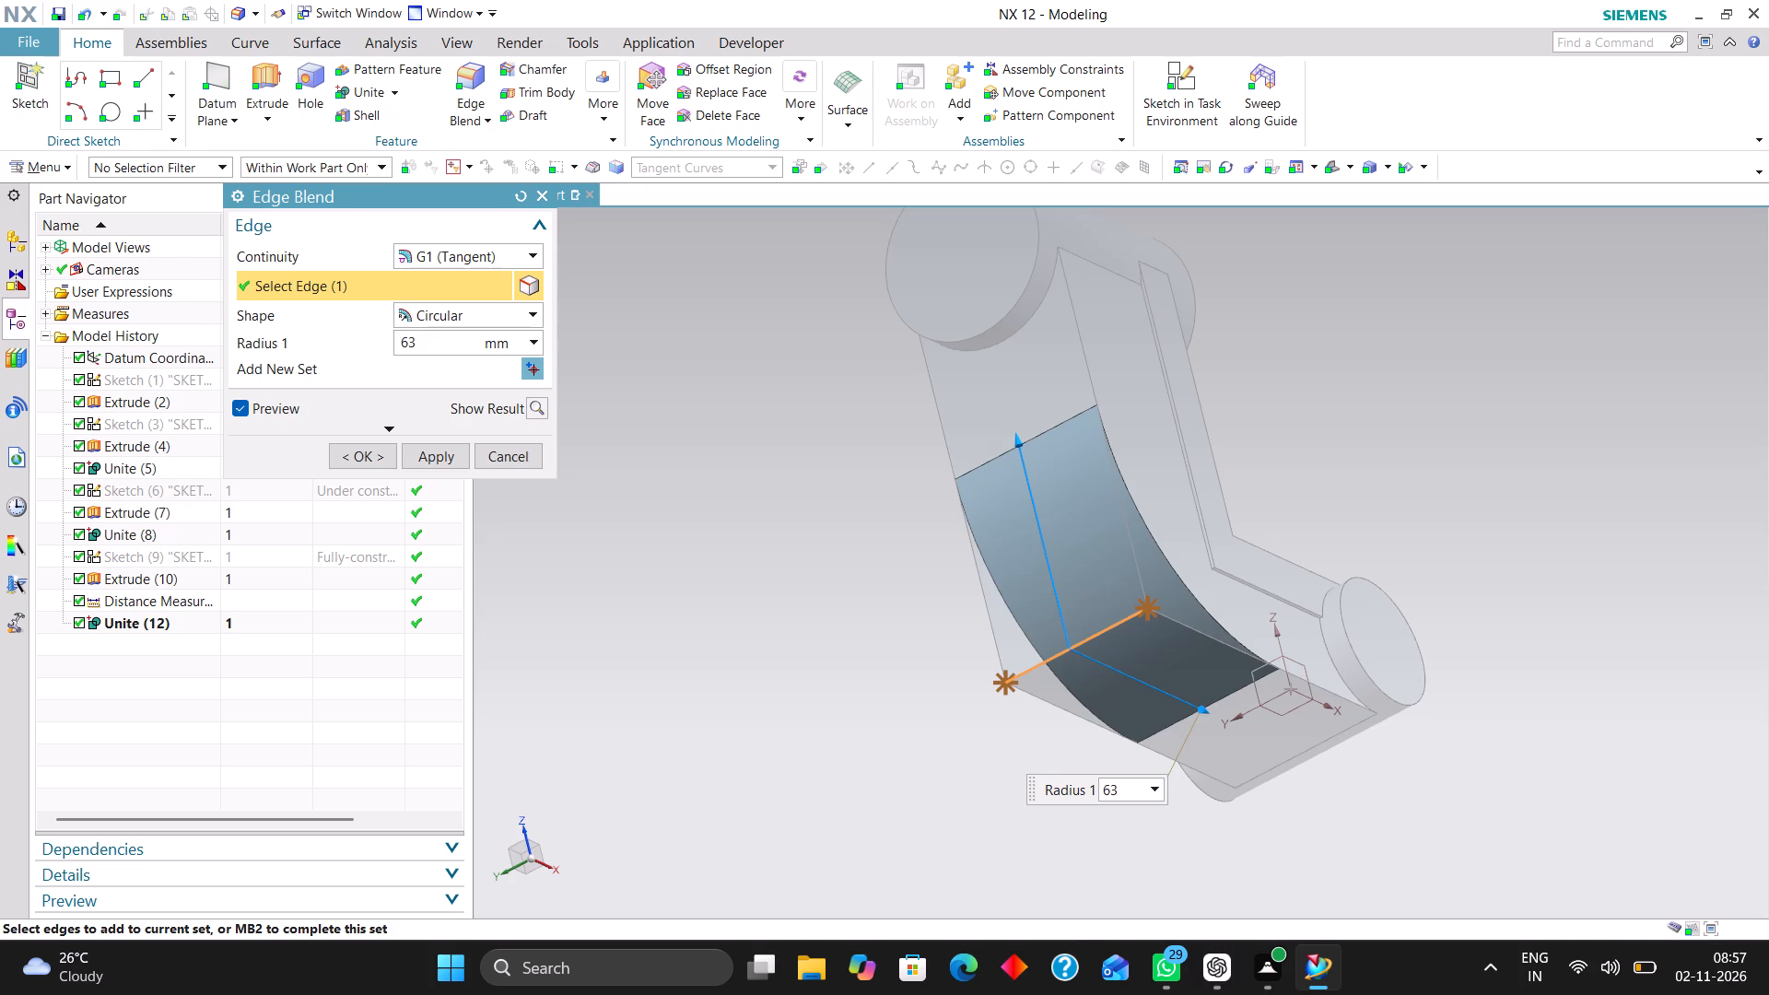
drag(1188, 748, 1162, 747)
middle_drag(1467, 579, 1381, 630)
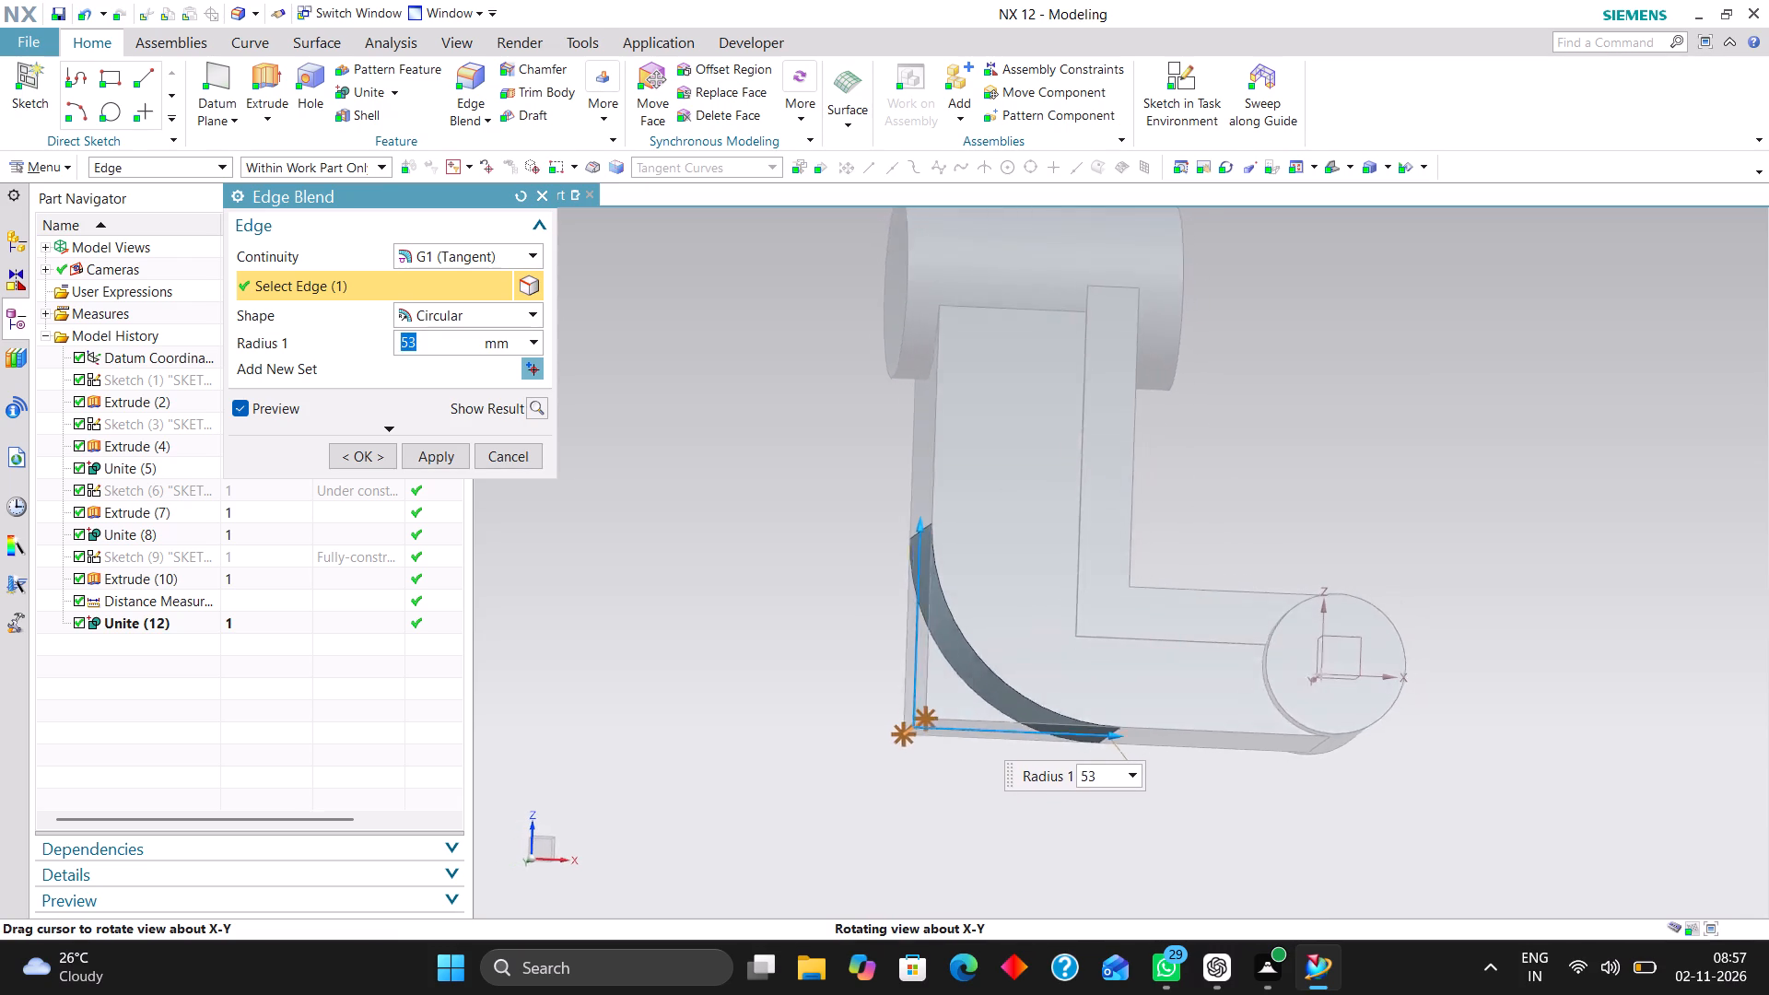
middle_drag(1381, 630, 1366, 634)
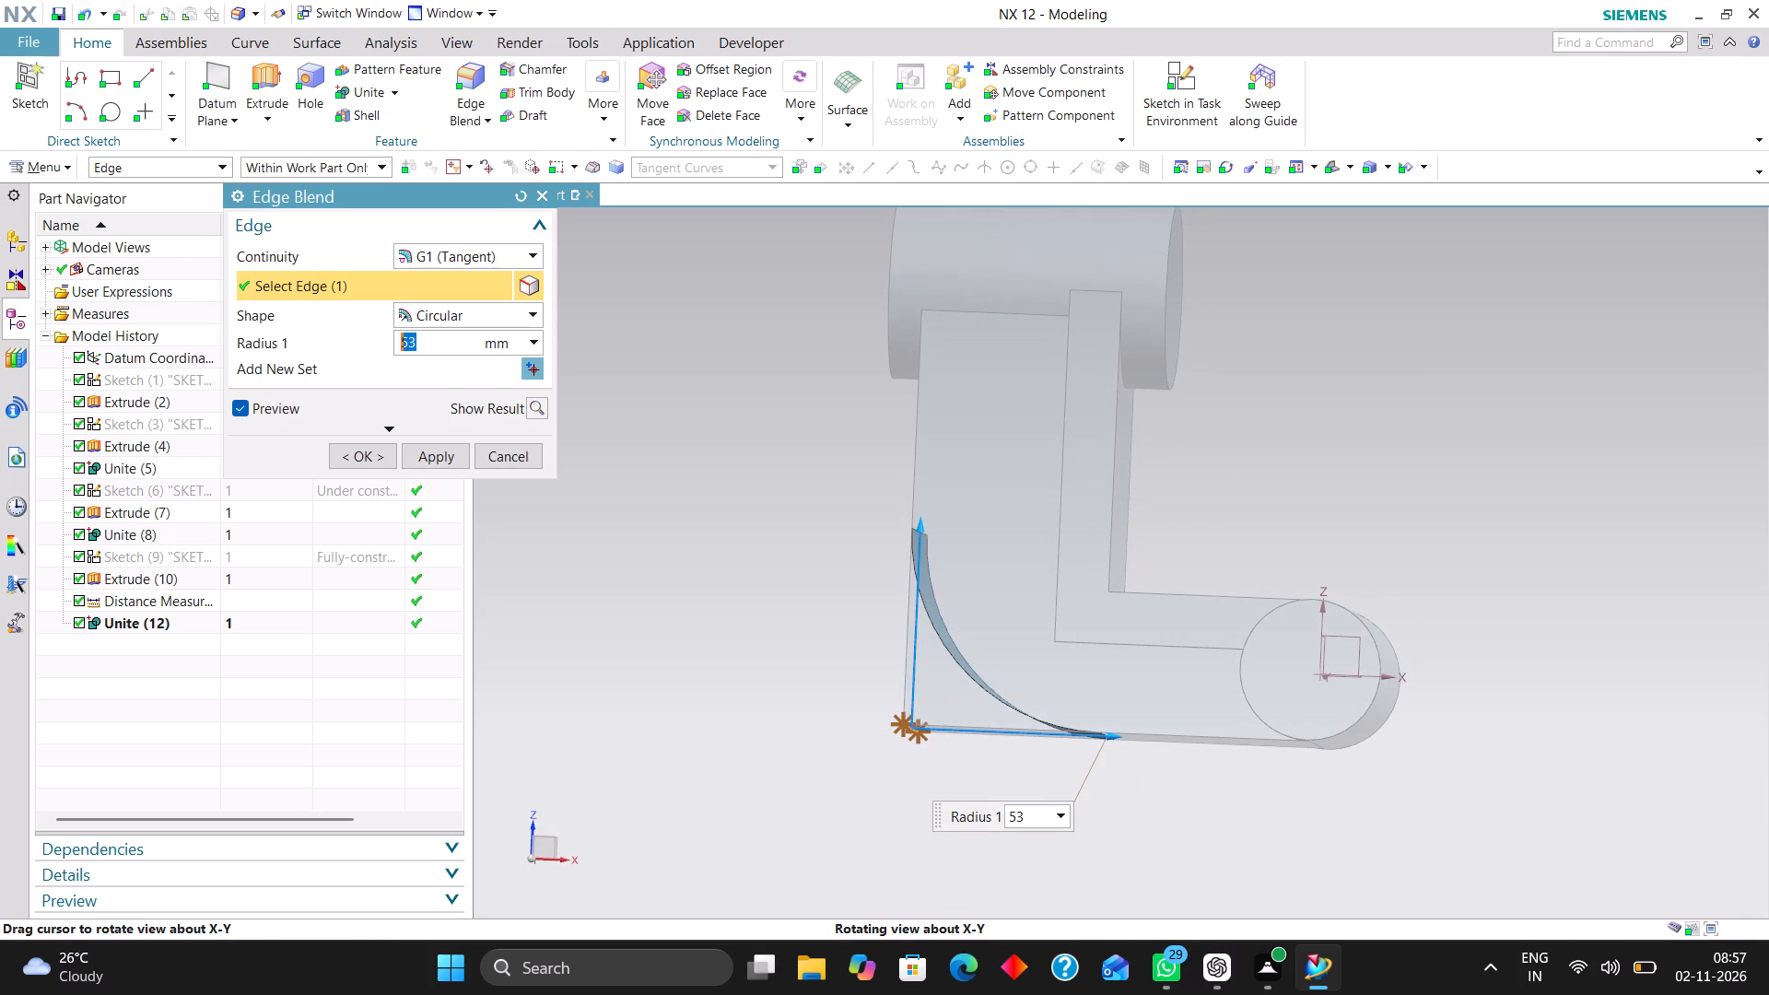
middle_drag(1366, 634, 1368, 634)
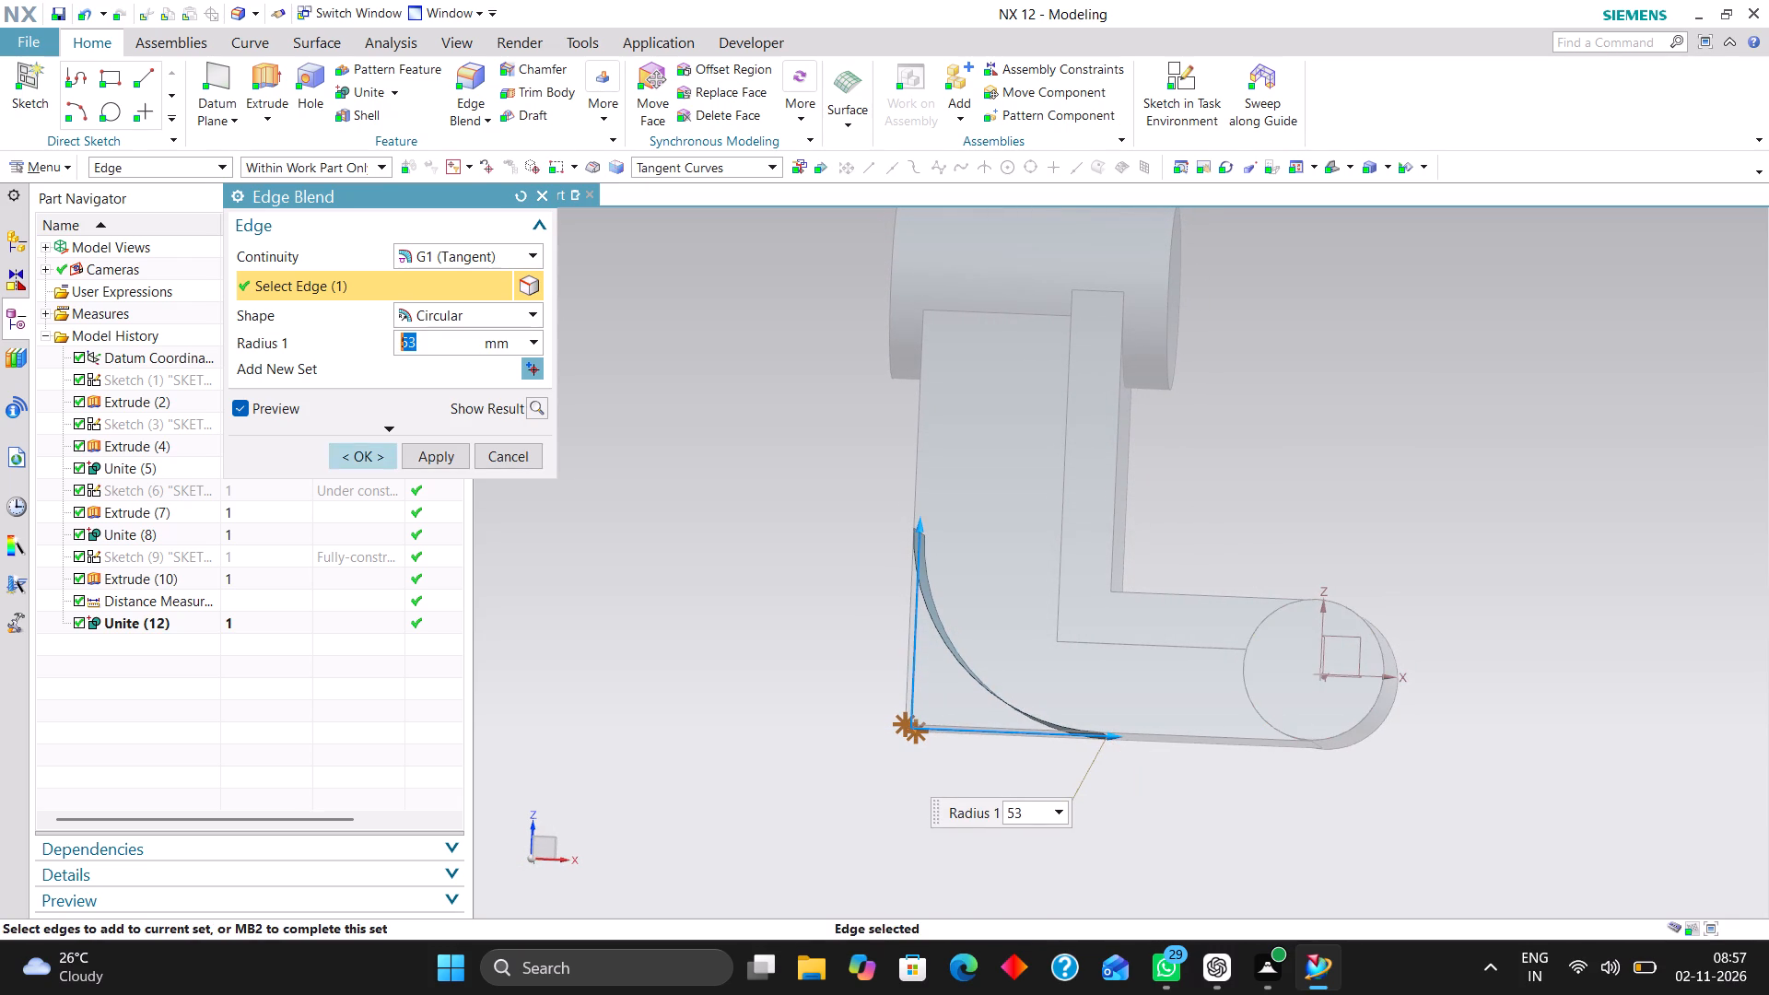
click(354, 457)
Edge-blend the inner corner edge between the bracket's upright and horizontal arms with a 12 mm radius.
middle_drag(1413, 534, 1423, 544)
scroll(1366, 608, up, 1)
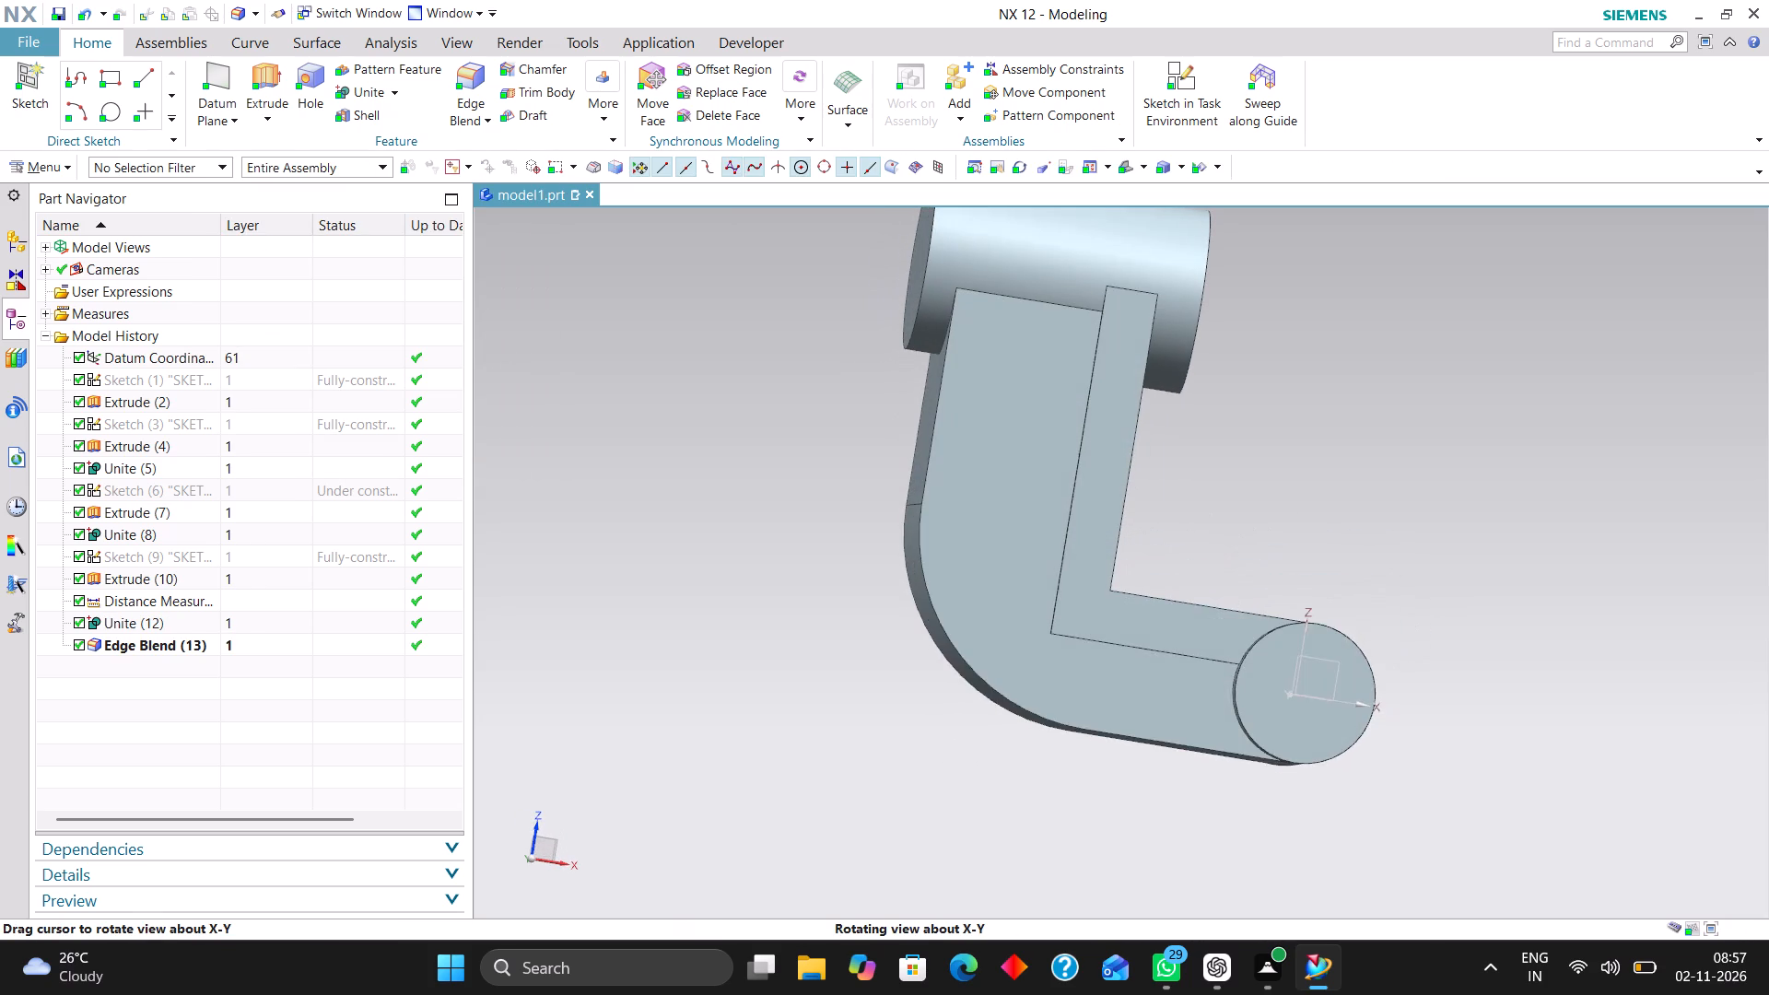
middle_drag(1423, 544, 1371, 553)
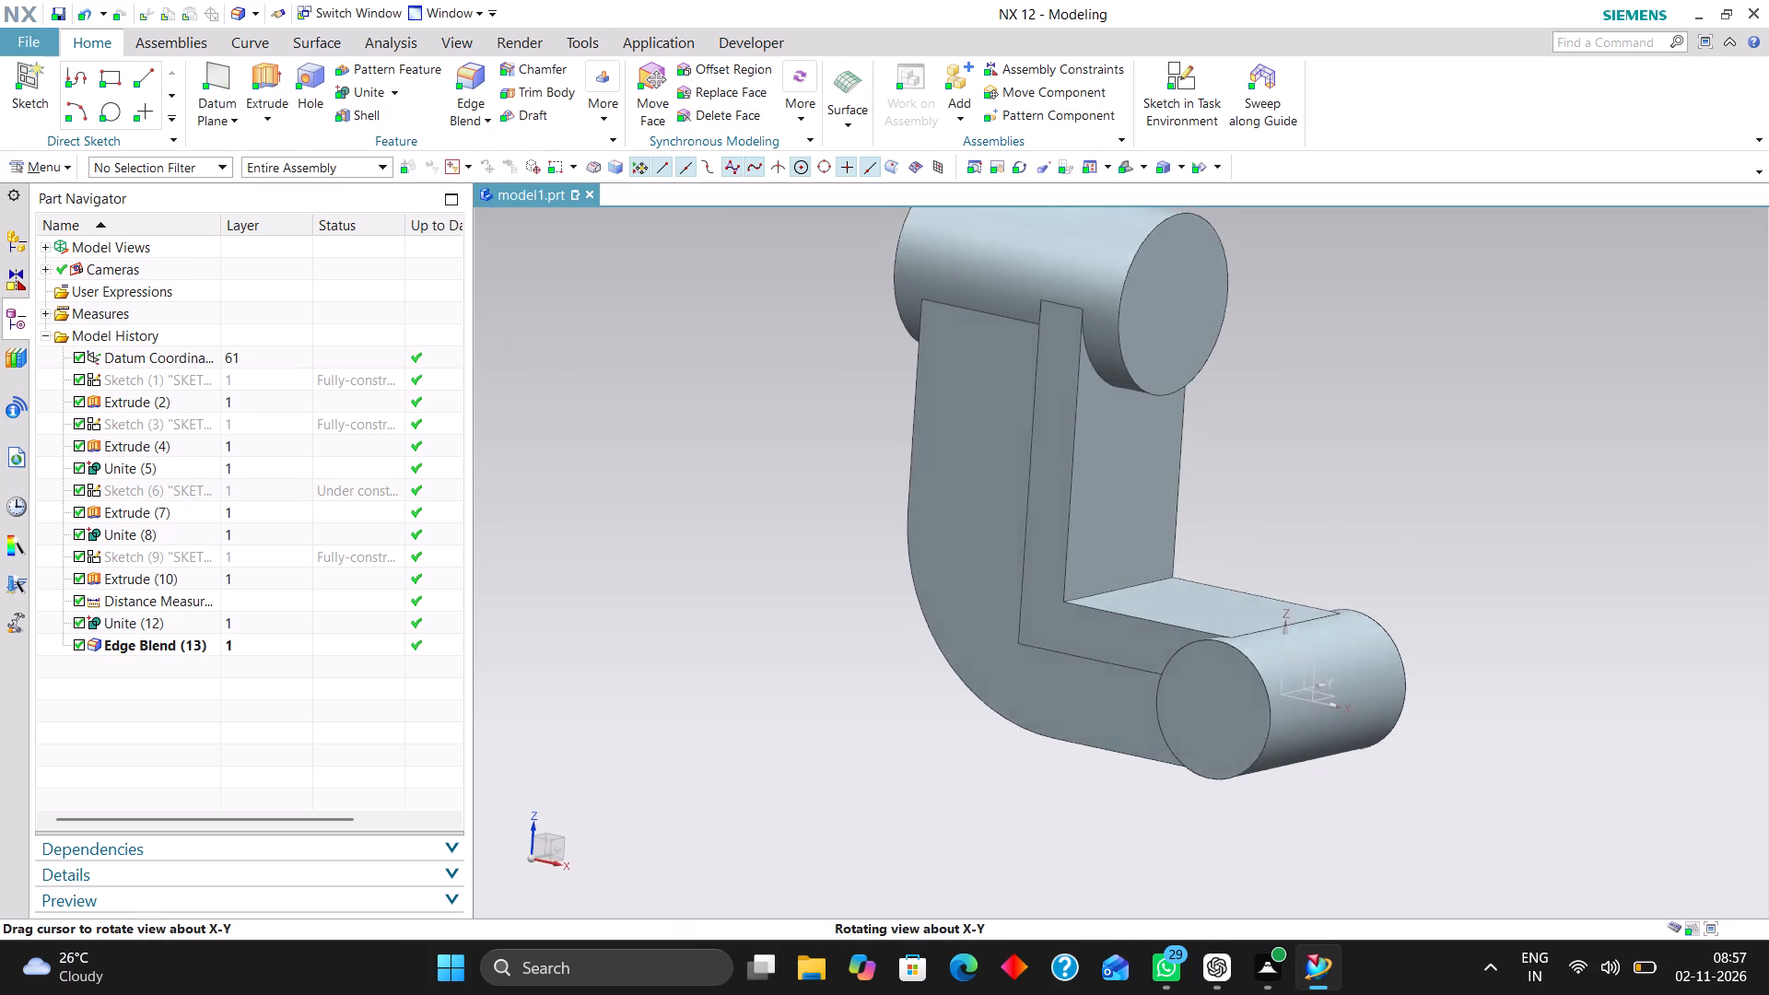
middle_drag(1371, 553, 1442, 554)
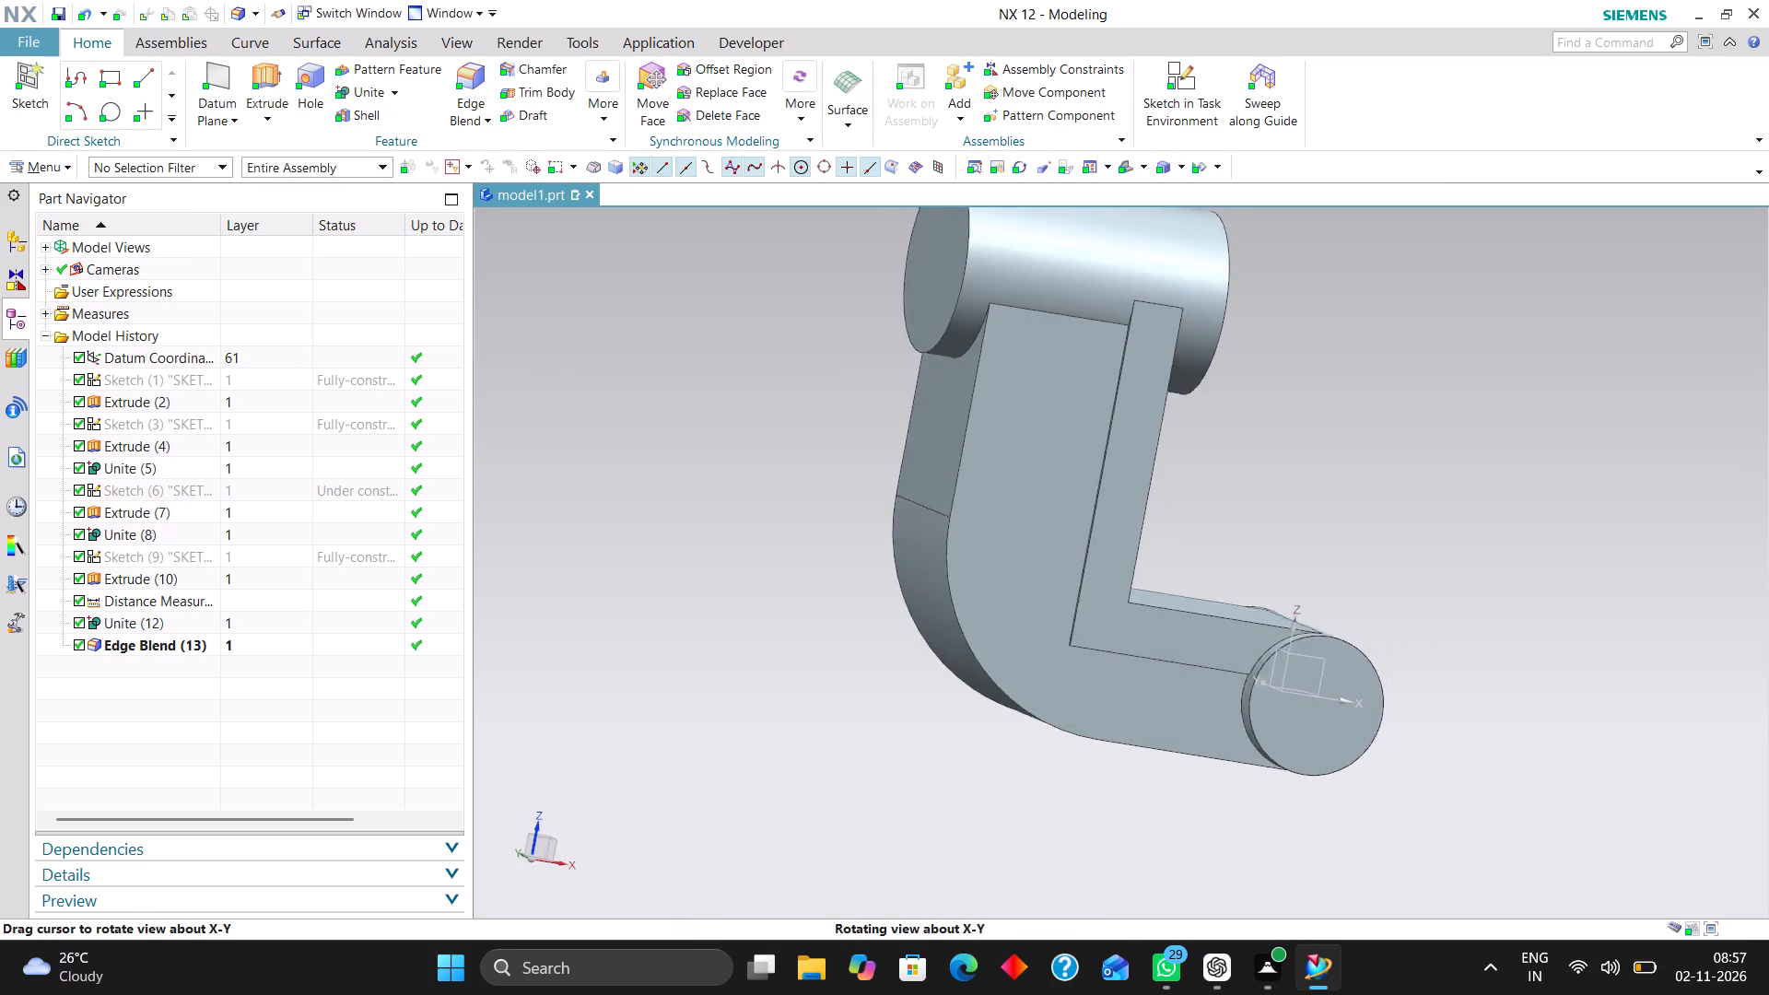
middle_drag(1442, 554, 1379, 555)
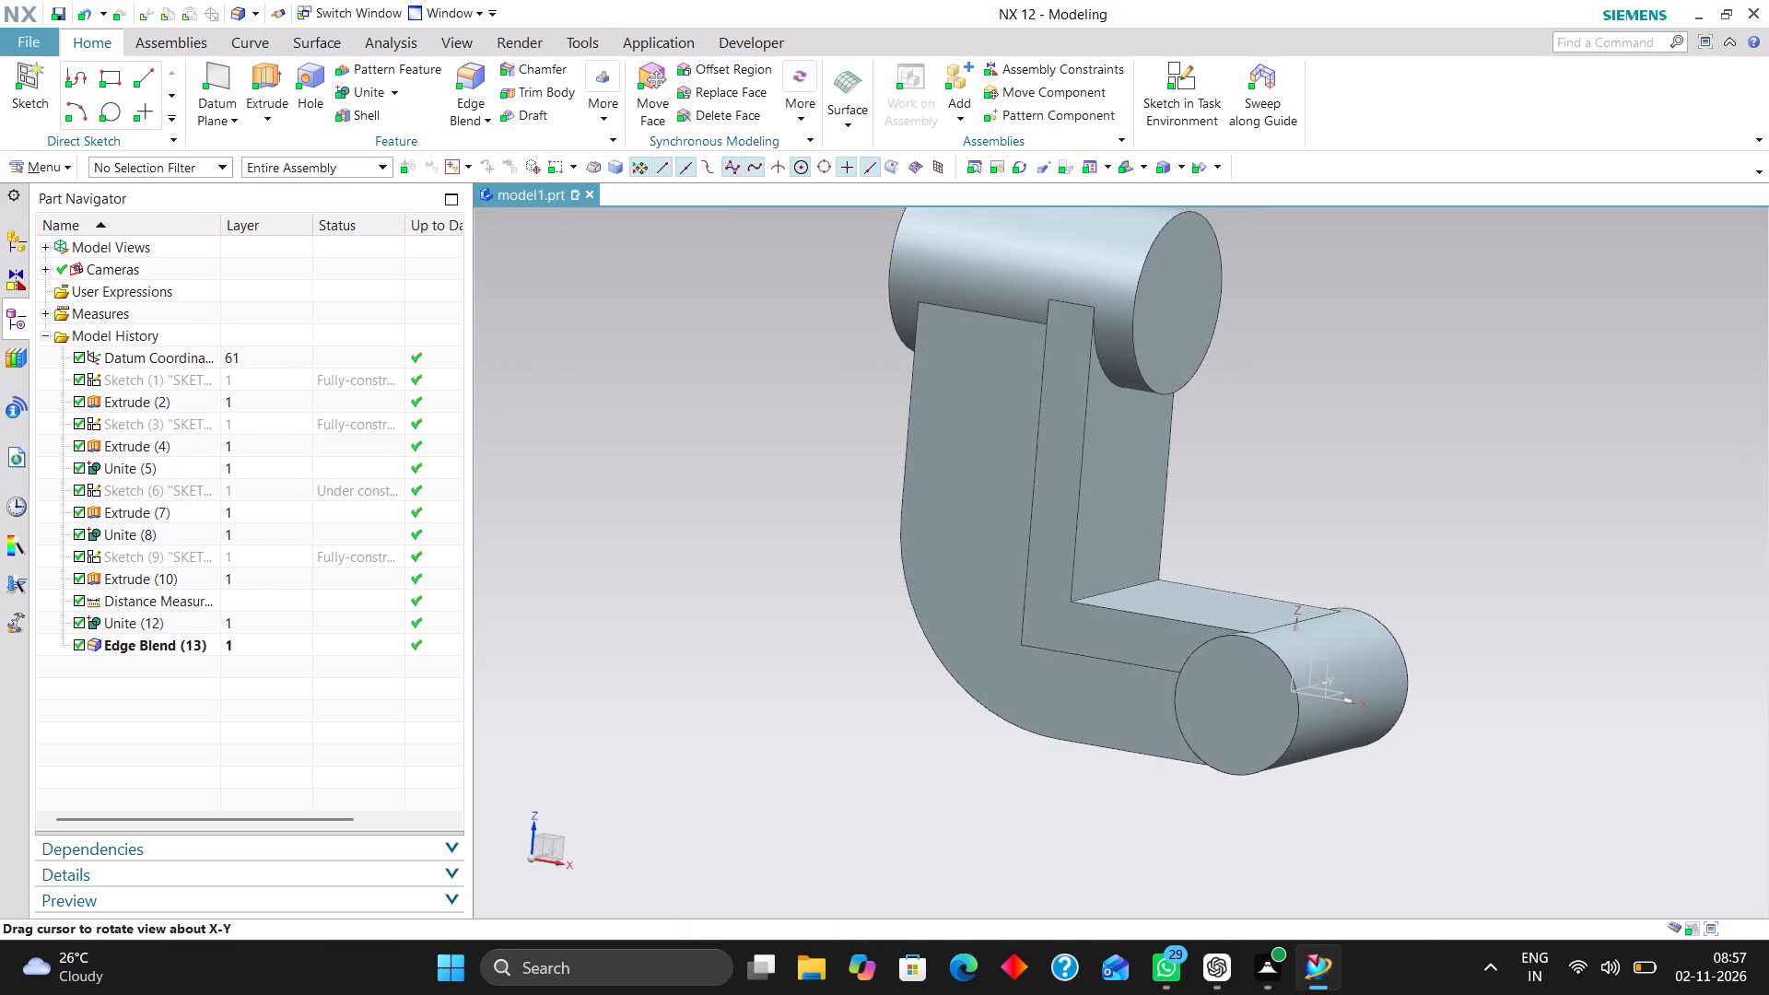
click(478, 72)
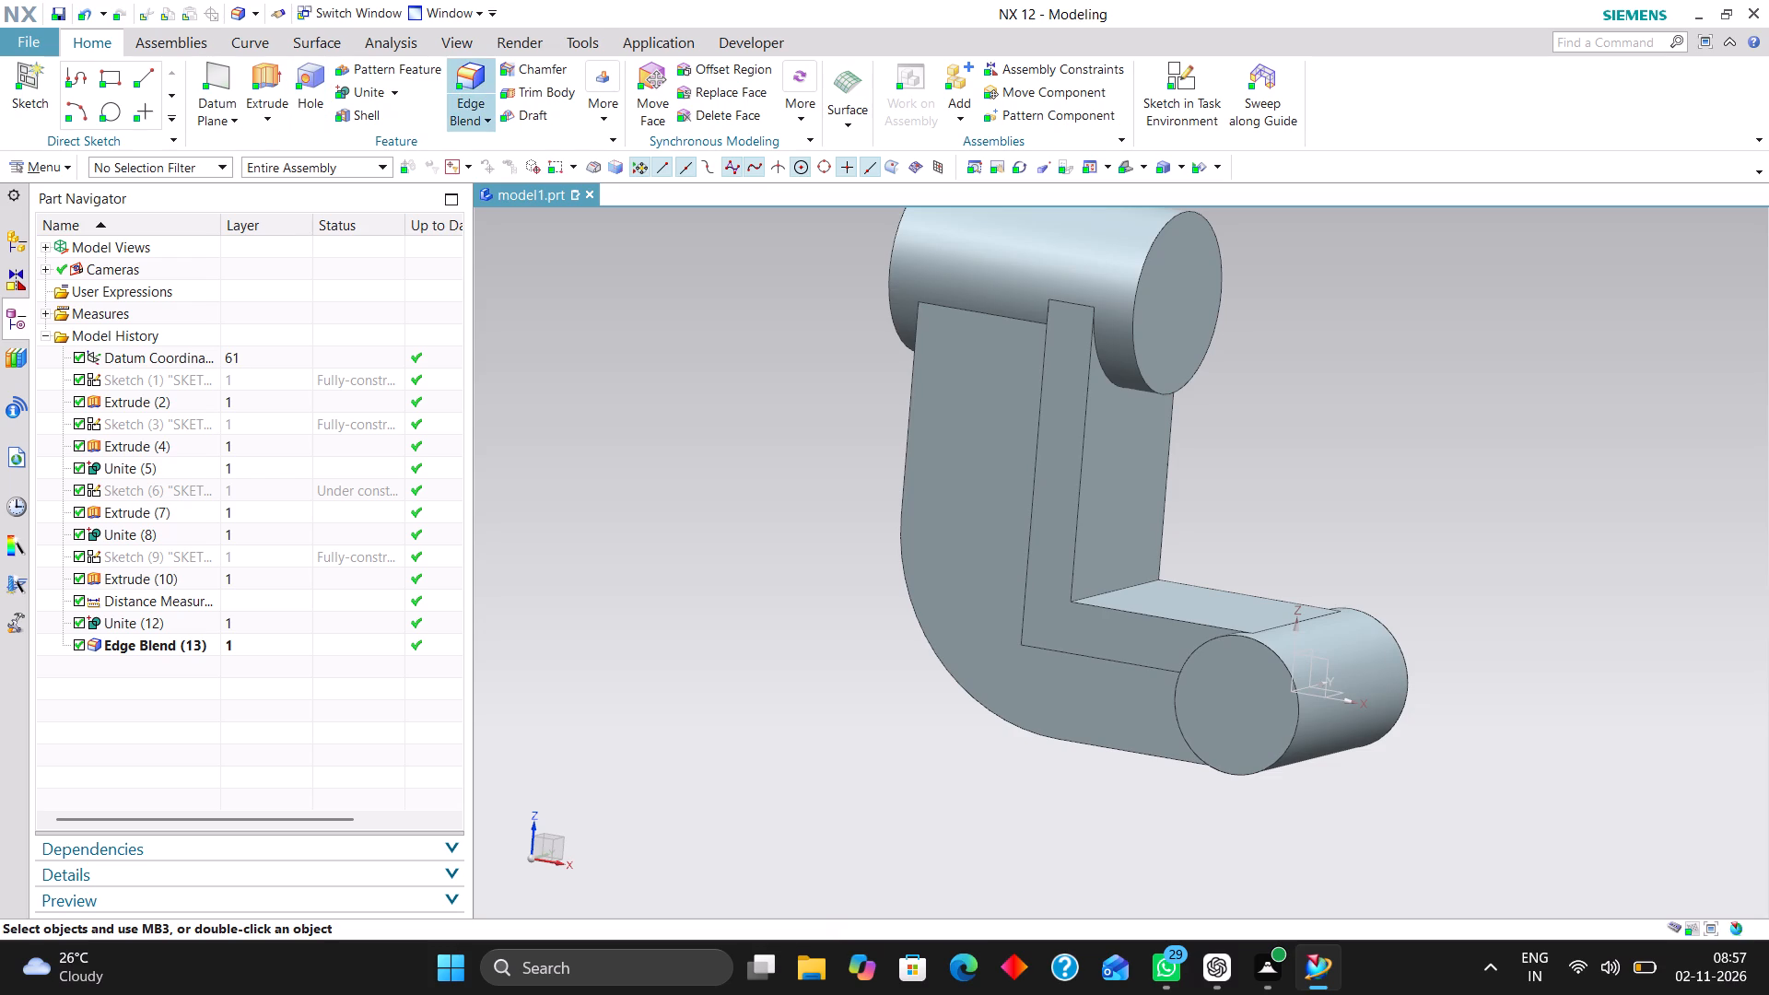
click(1114, 586)
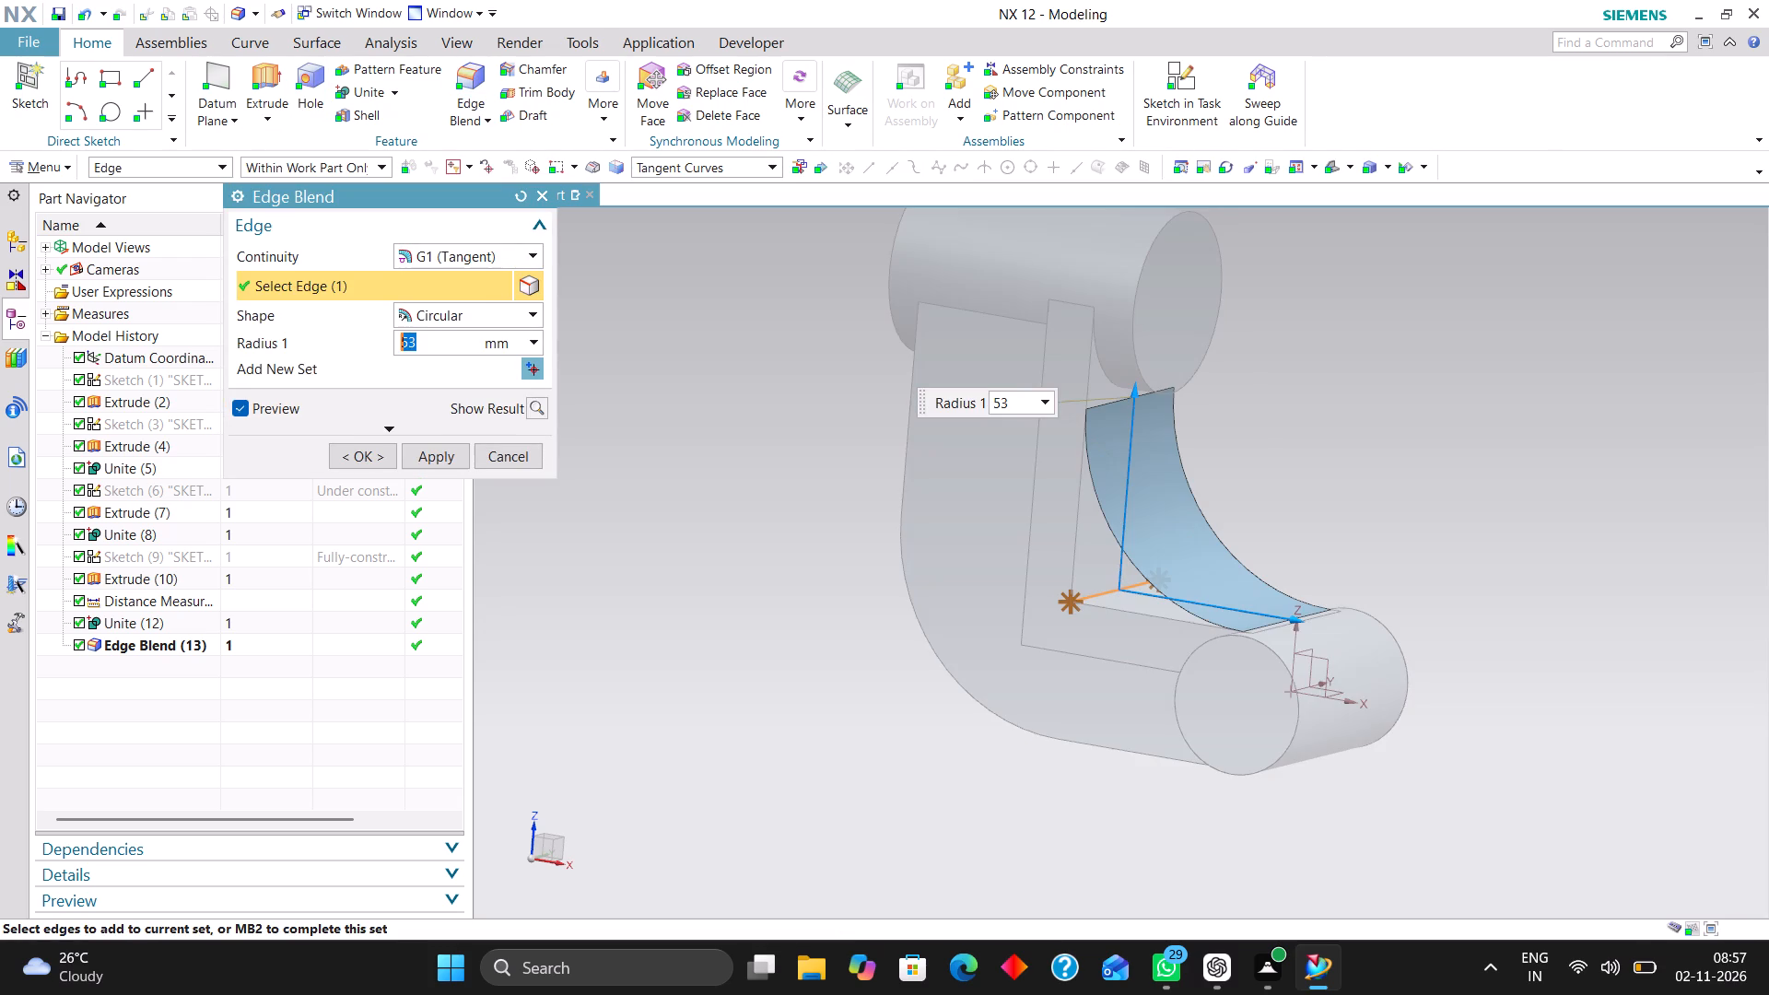
text(12)
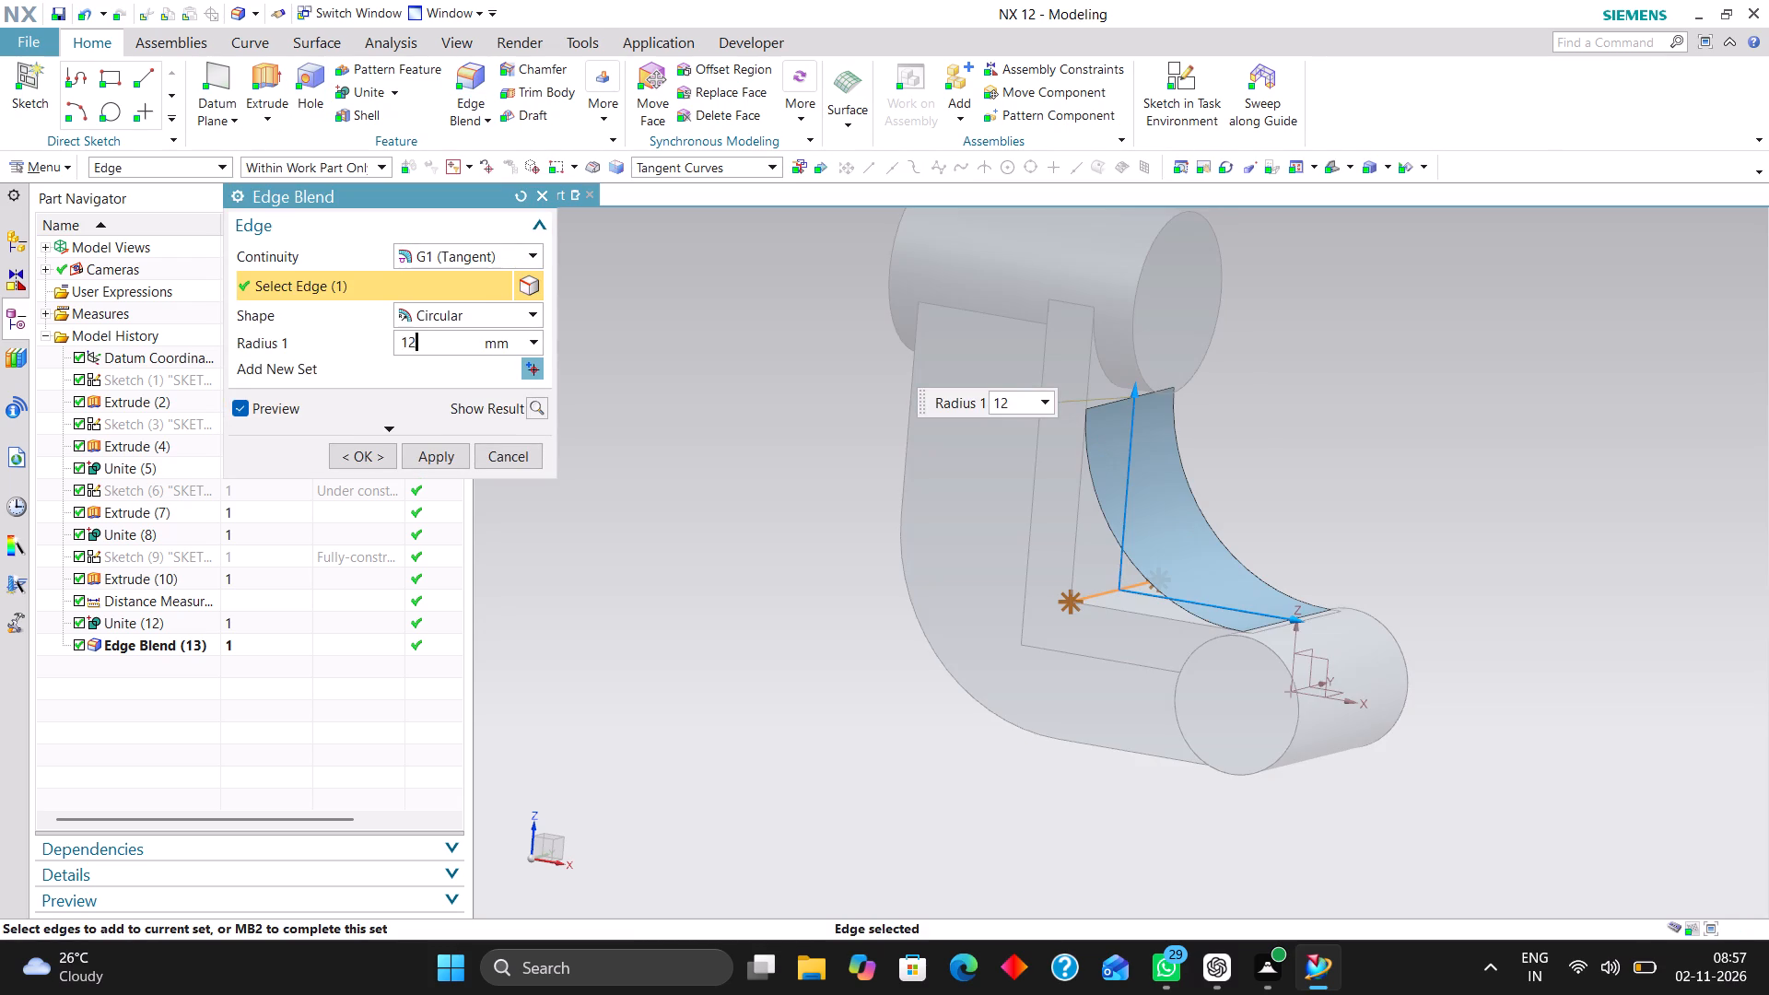
key(Return)
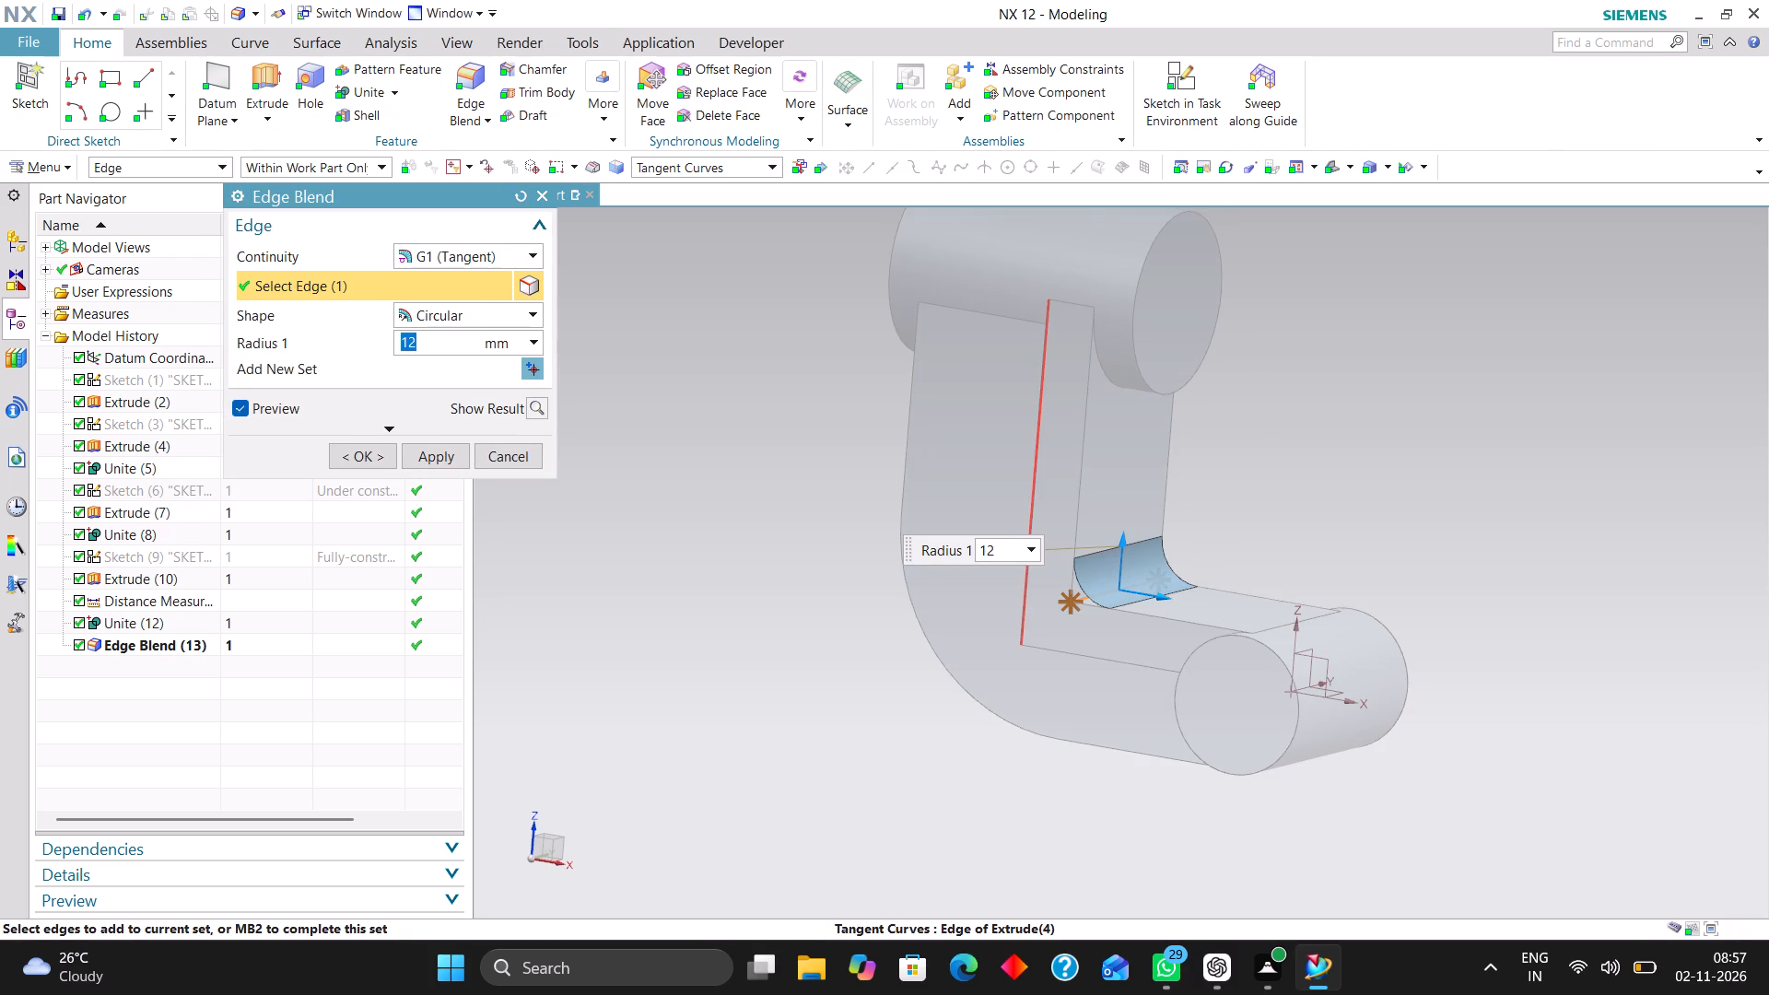
click(362, 458)
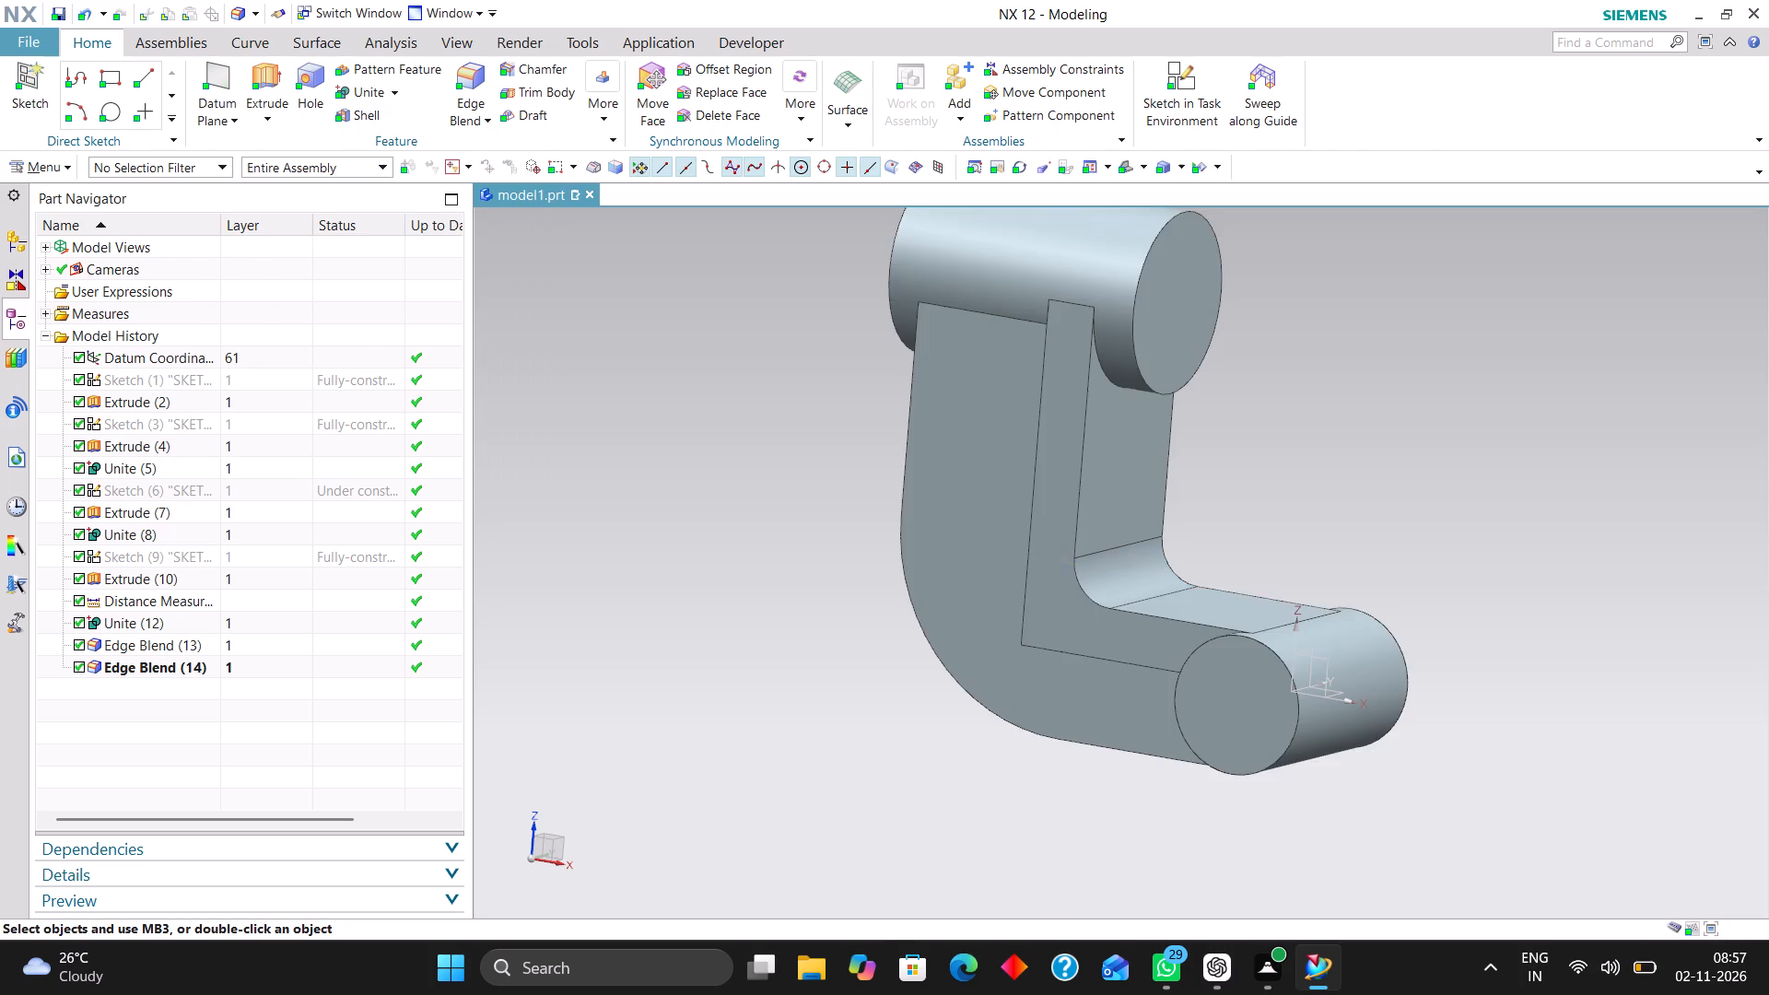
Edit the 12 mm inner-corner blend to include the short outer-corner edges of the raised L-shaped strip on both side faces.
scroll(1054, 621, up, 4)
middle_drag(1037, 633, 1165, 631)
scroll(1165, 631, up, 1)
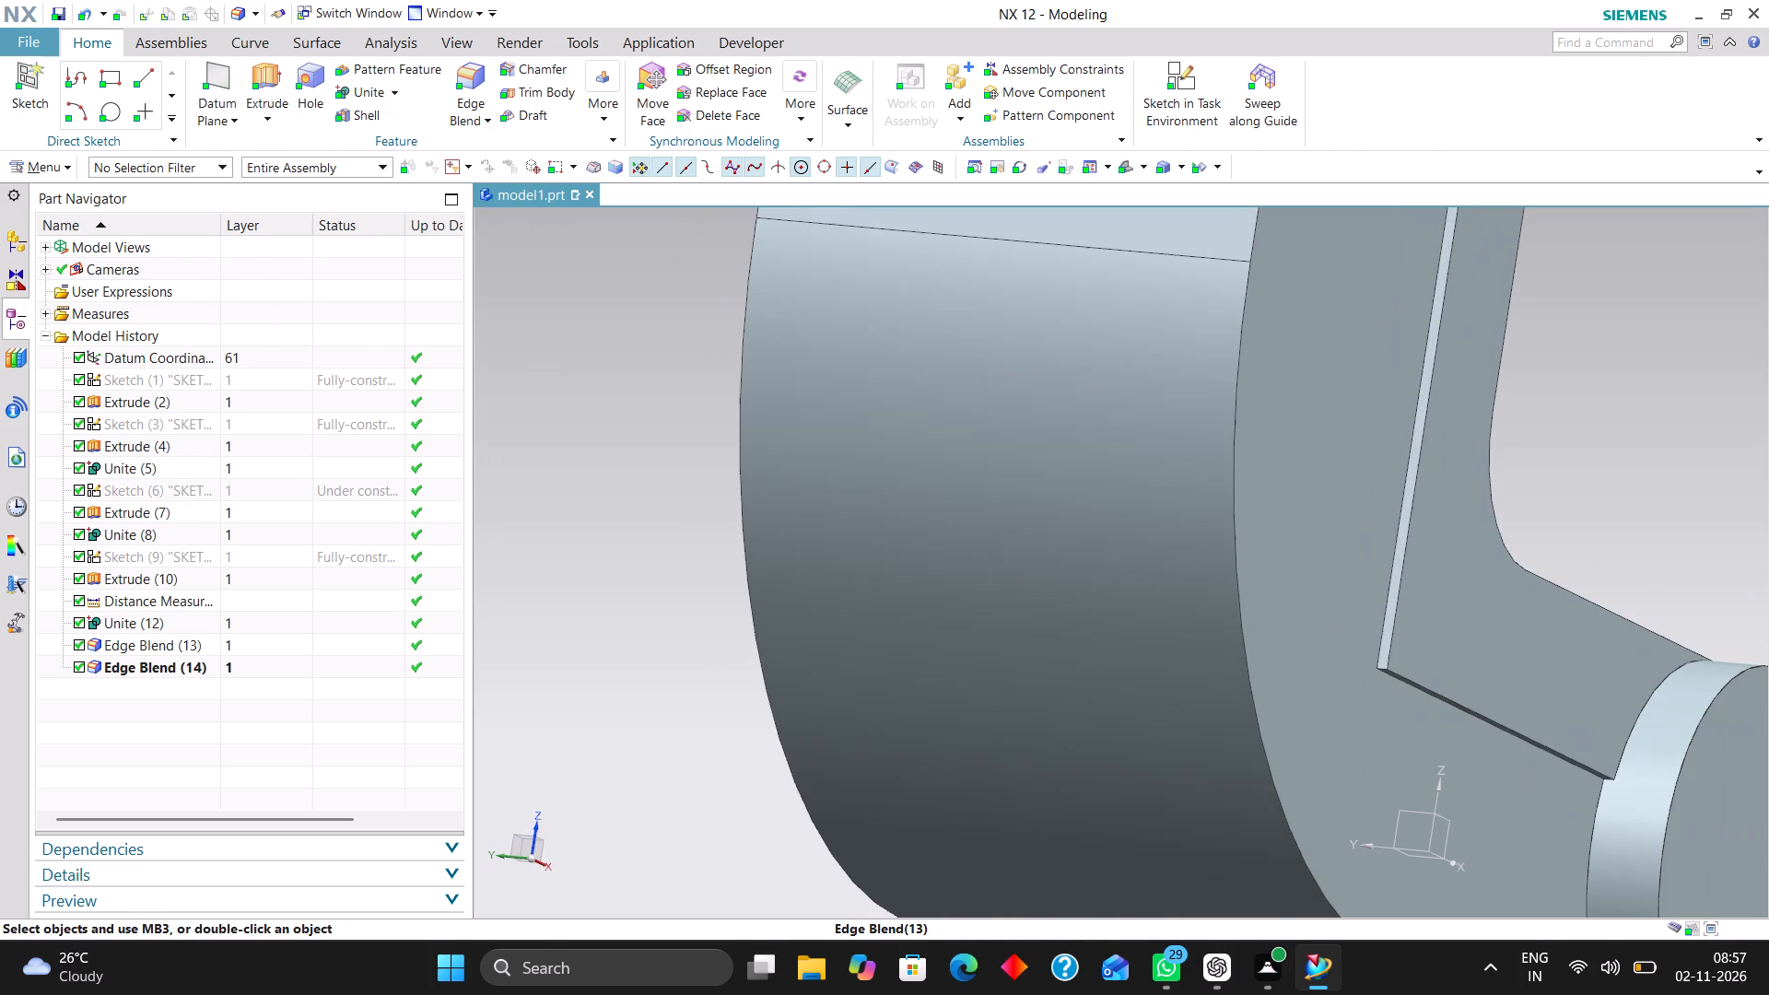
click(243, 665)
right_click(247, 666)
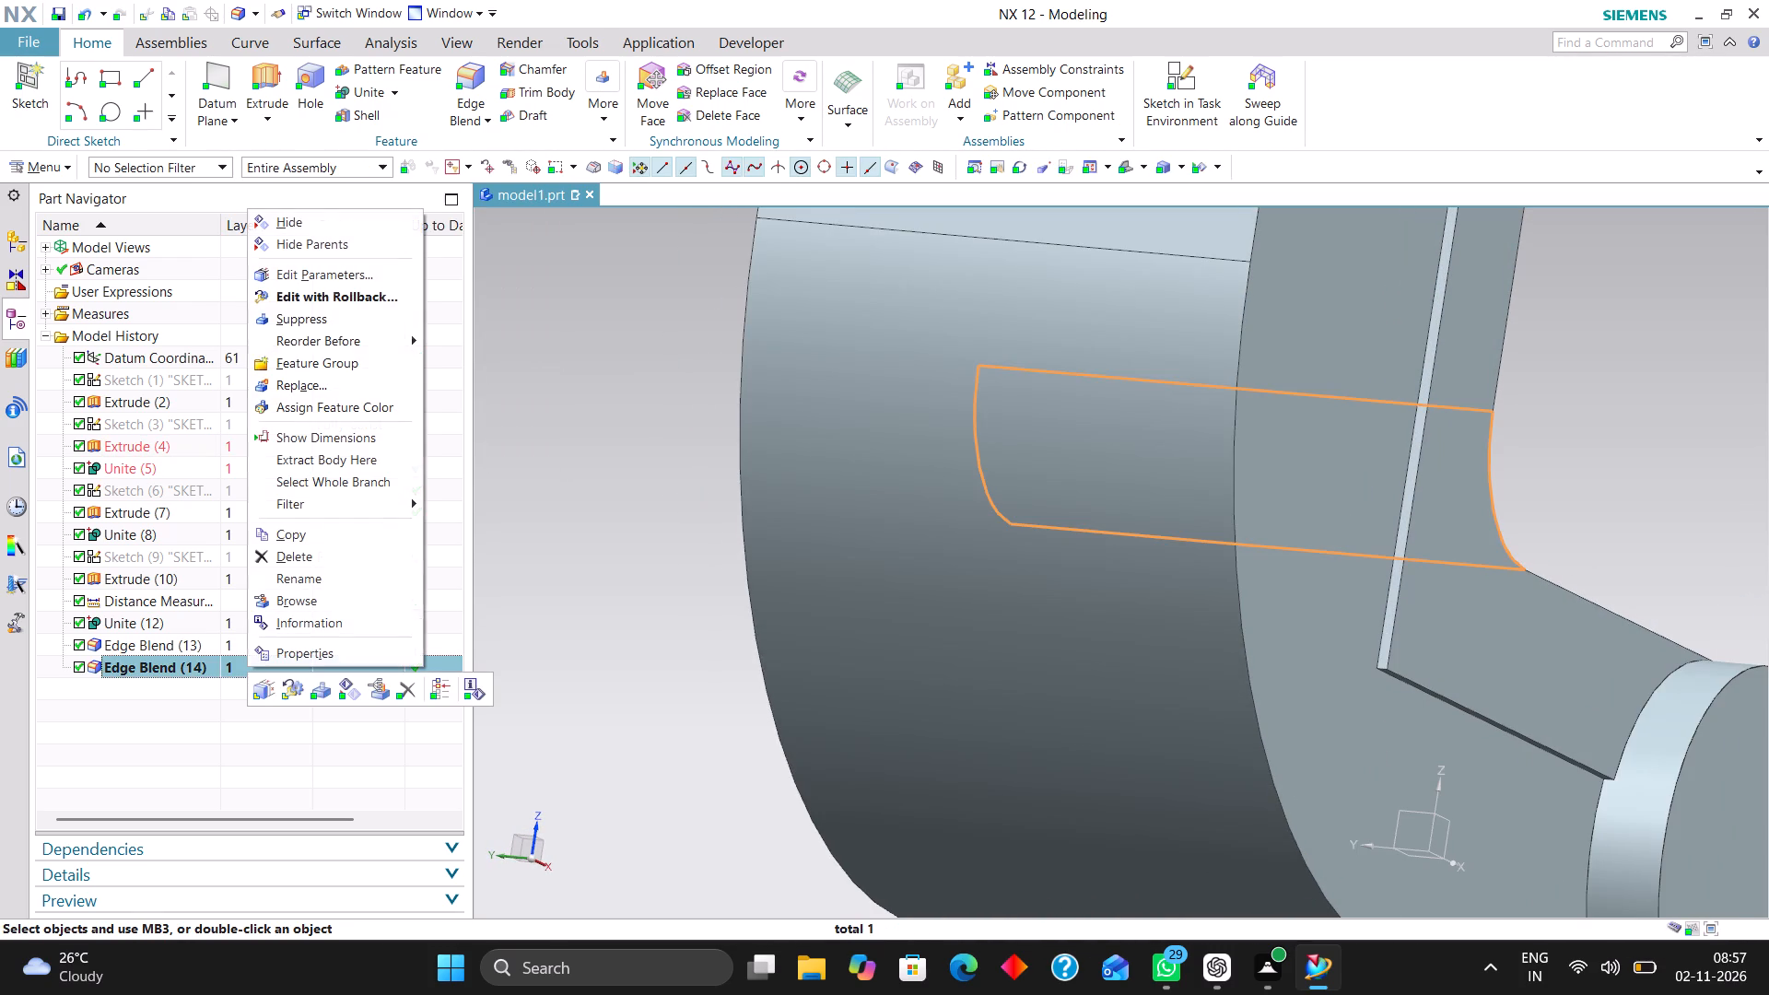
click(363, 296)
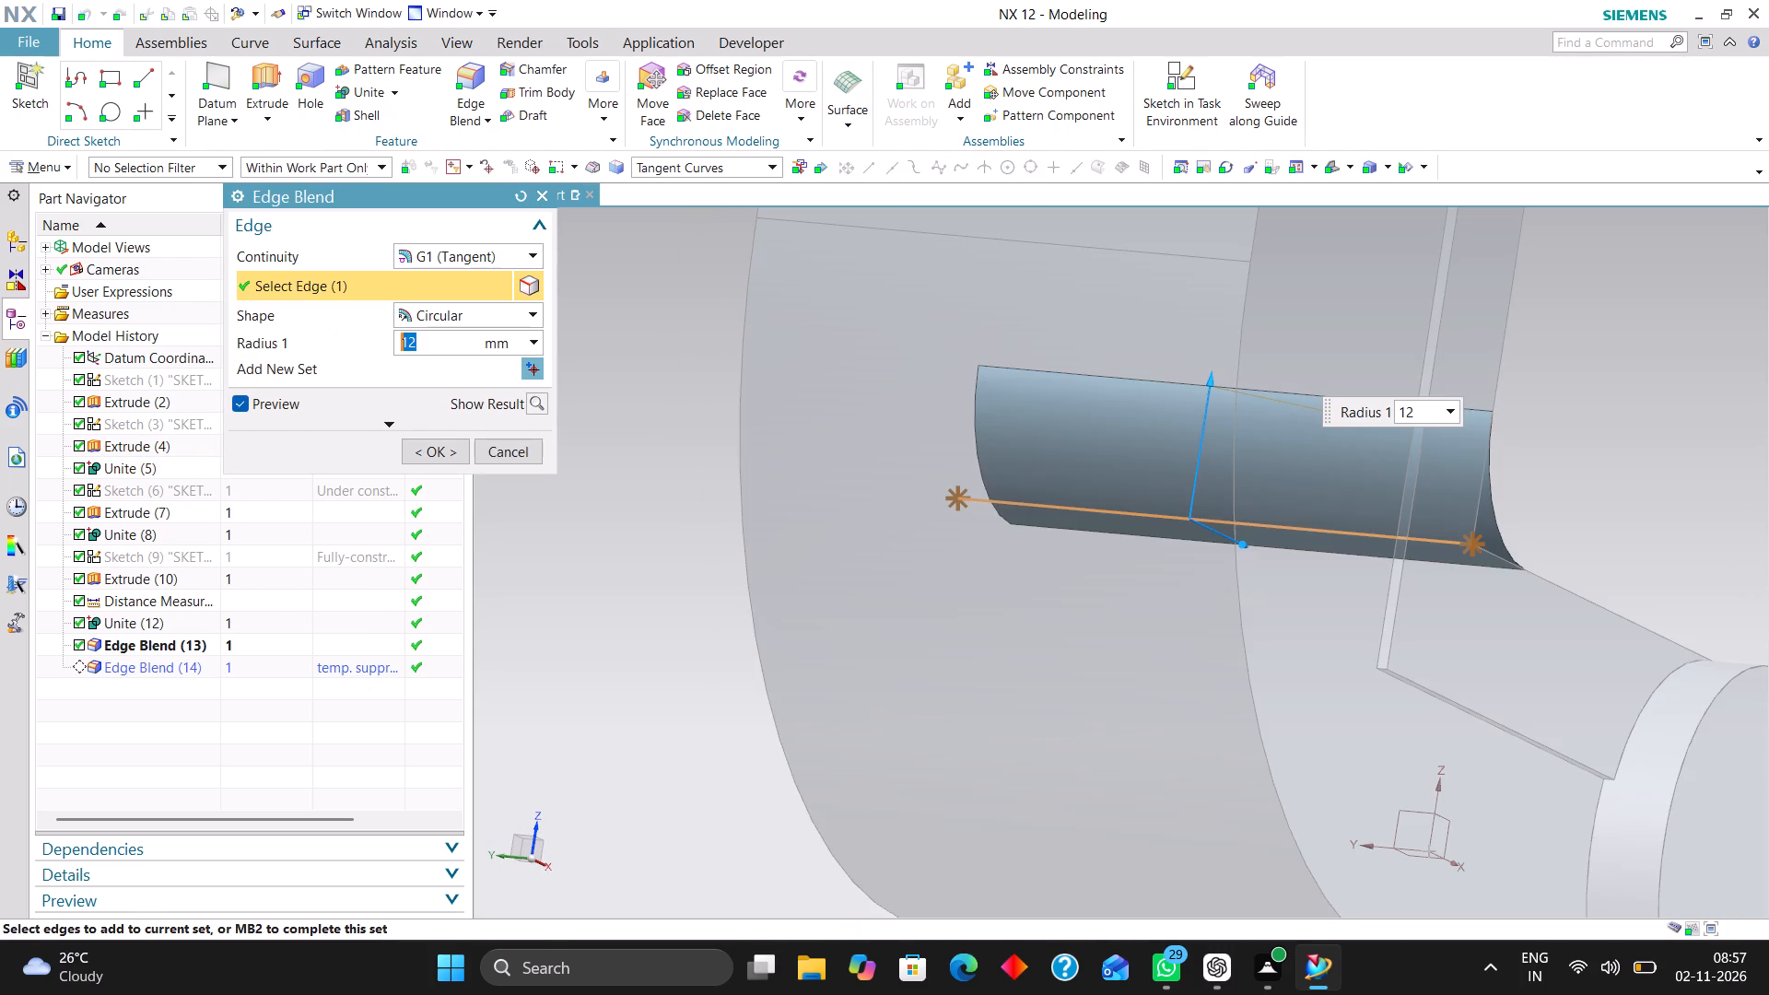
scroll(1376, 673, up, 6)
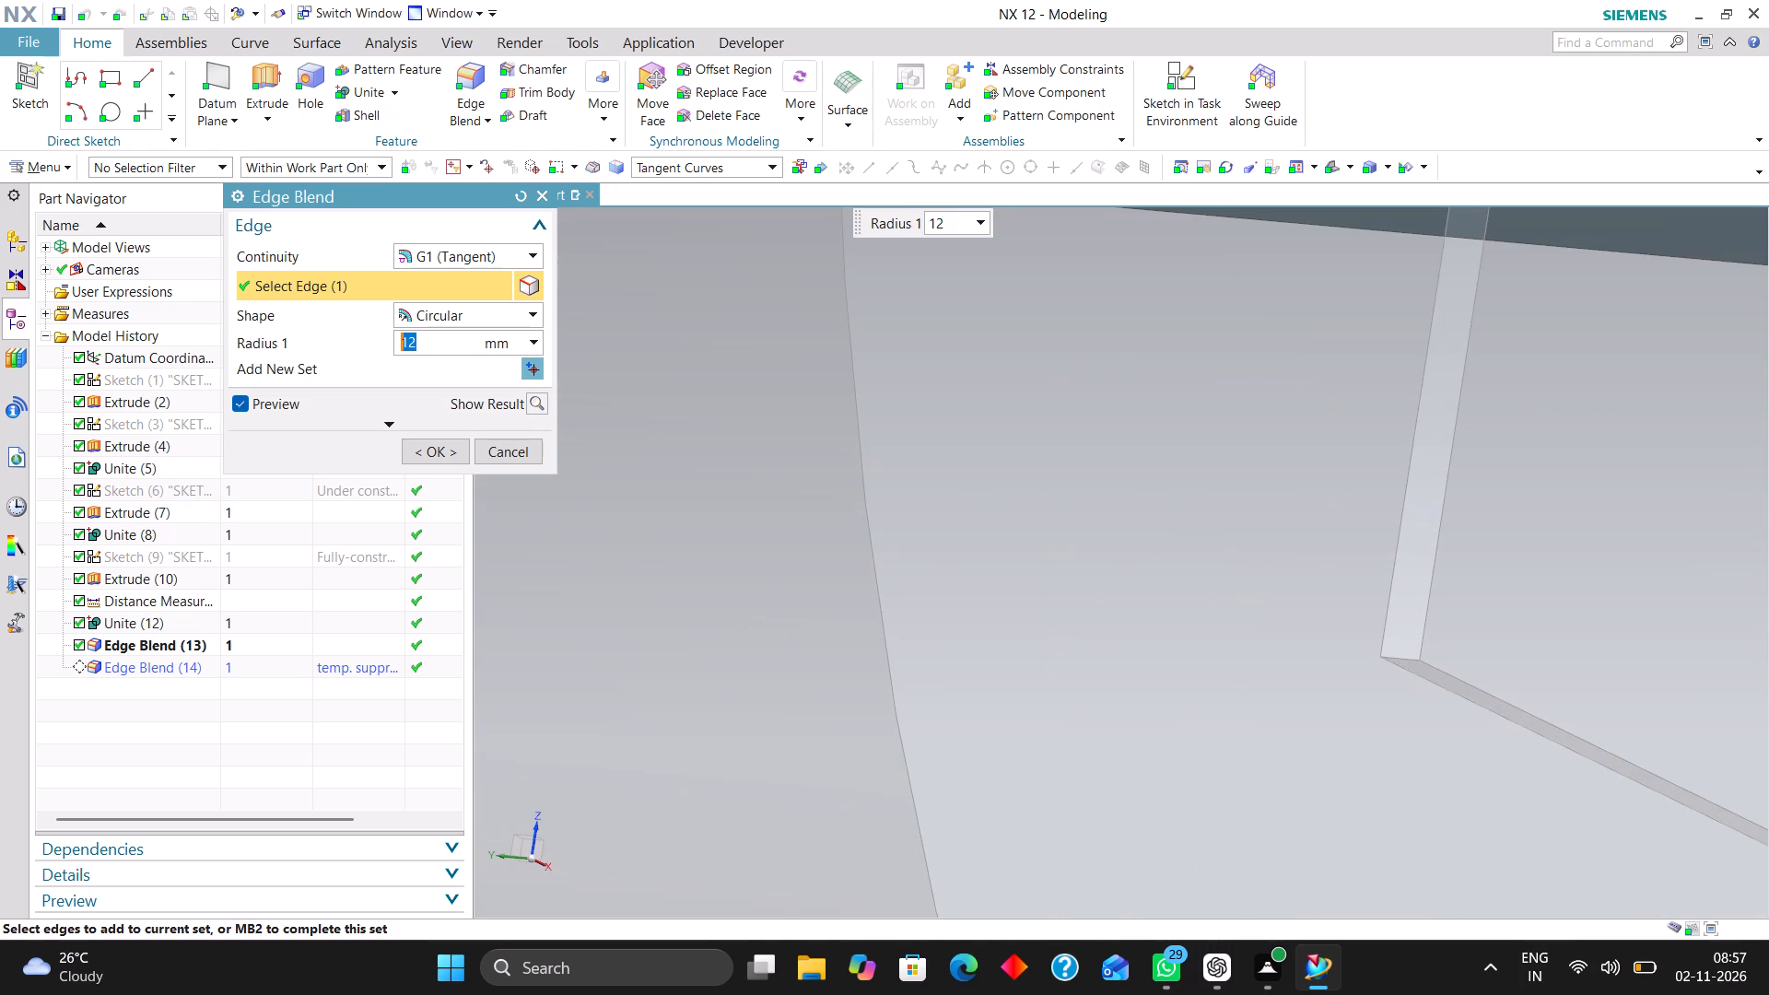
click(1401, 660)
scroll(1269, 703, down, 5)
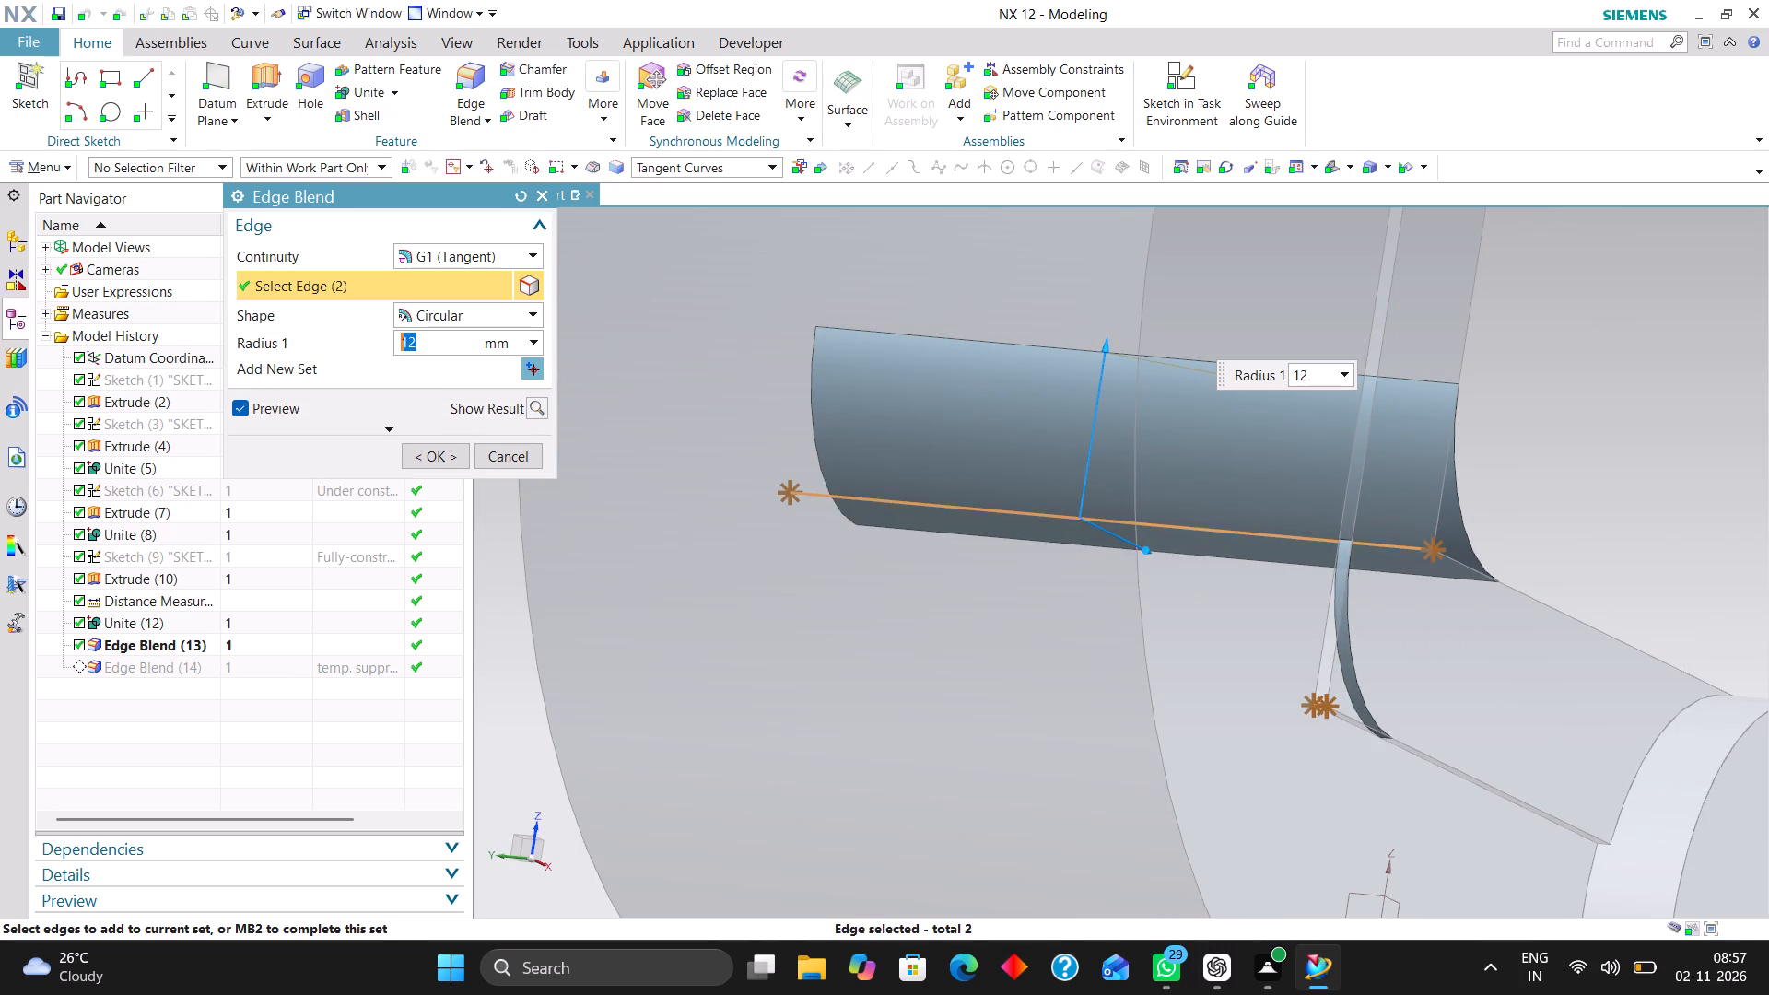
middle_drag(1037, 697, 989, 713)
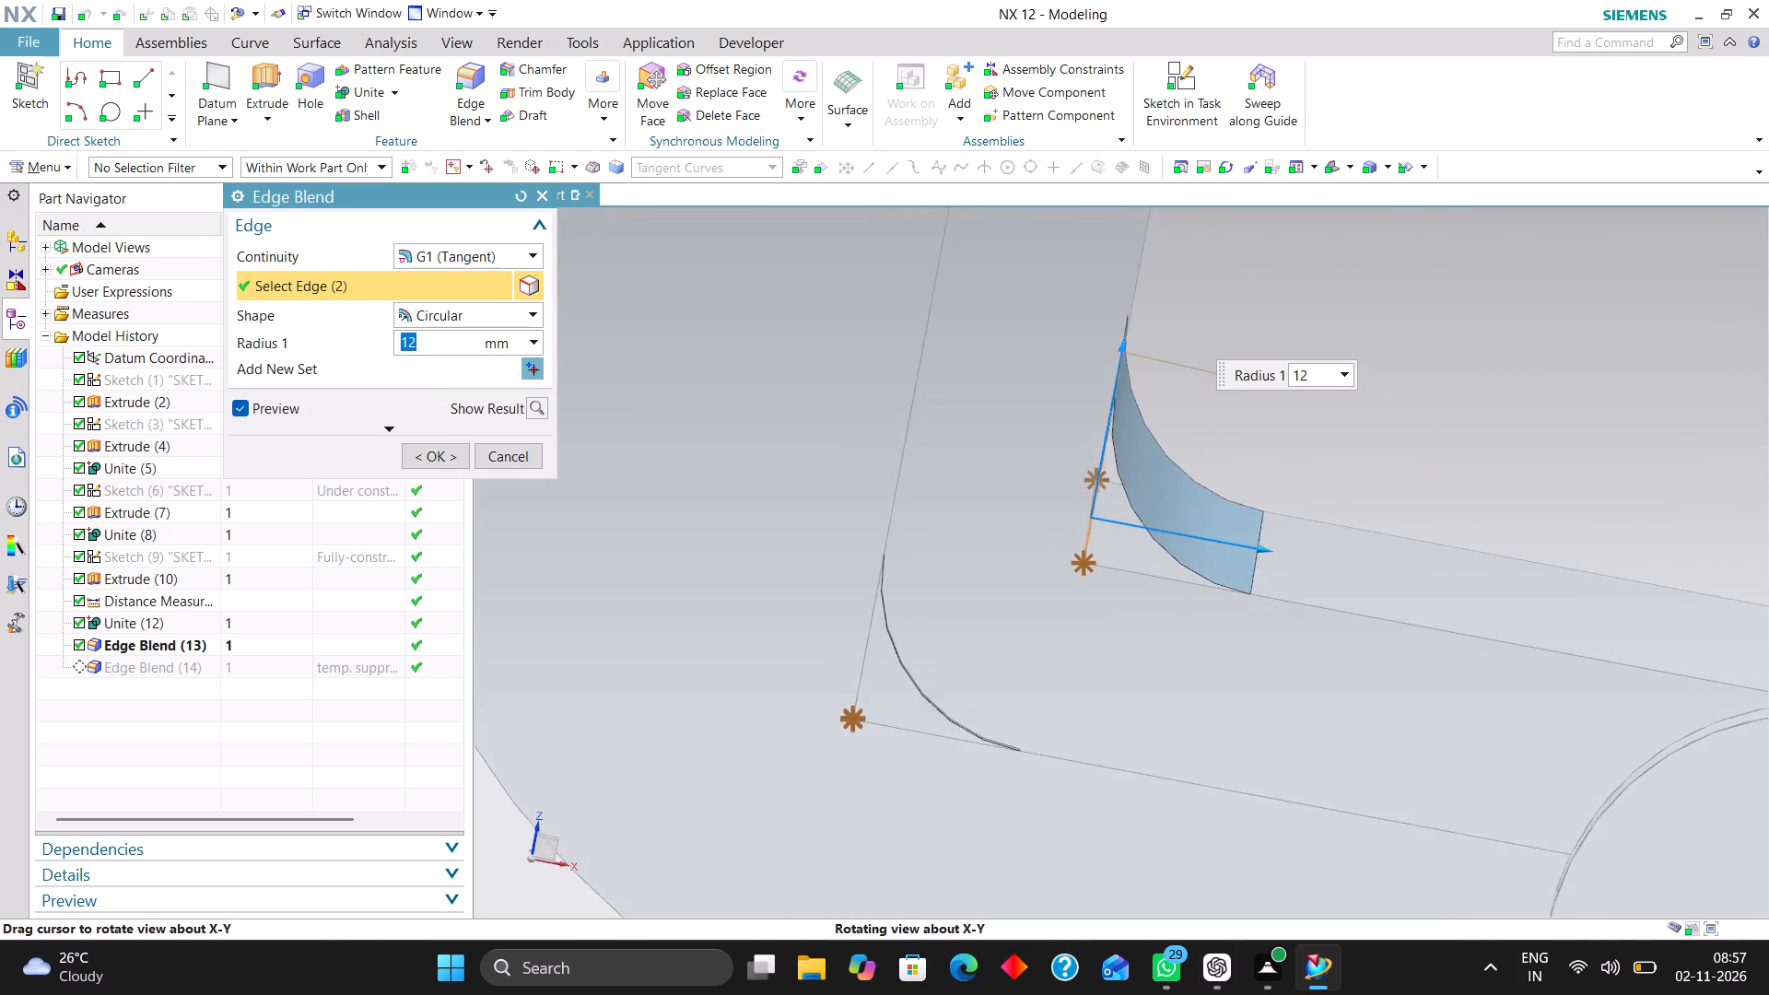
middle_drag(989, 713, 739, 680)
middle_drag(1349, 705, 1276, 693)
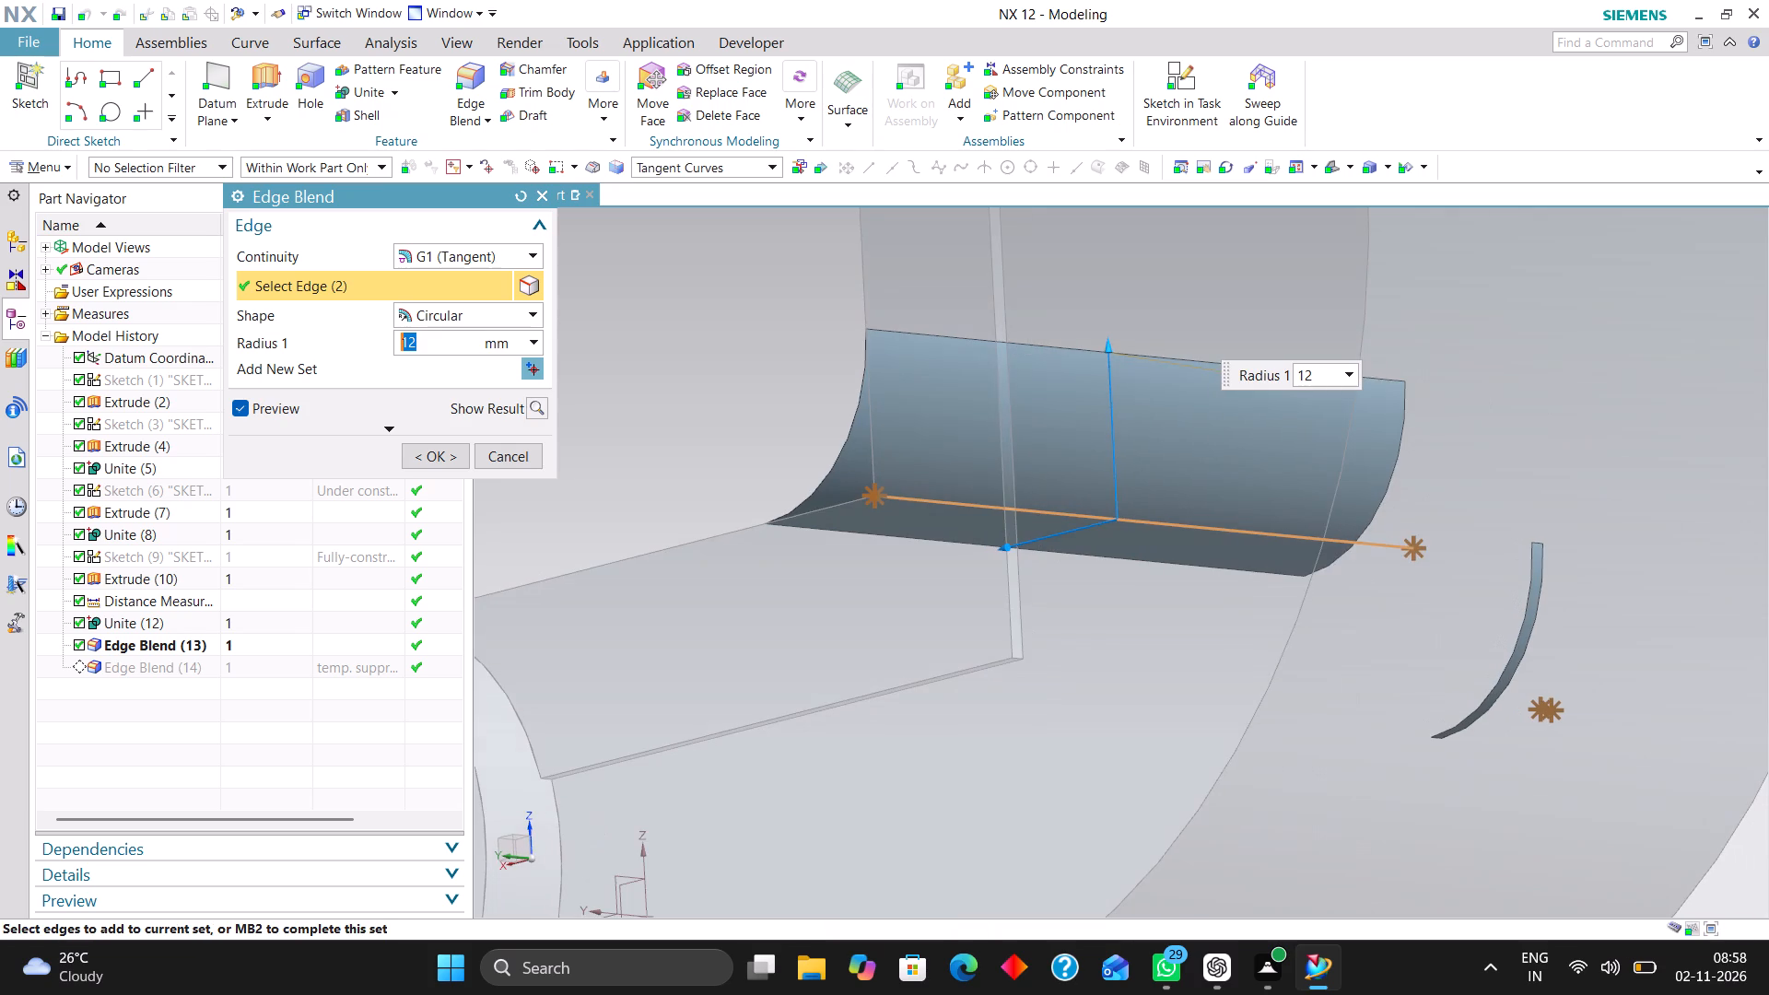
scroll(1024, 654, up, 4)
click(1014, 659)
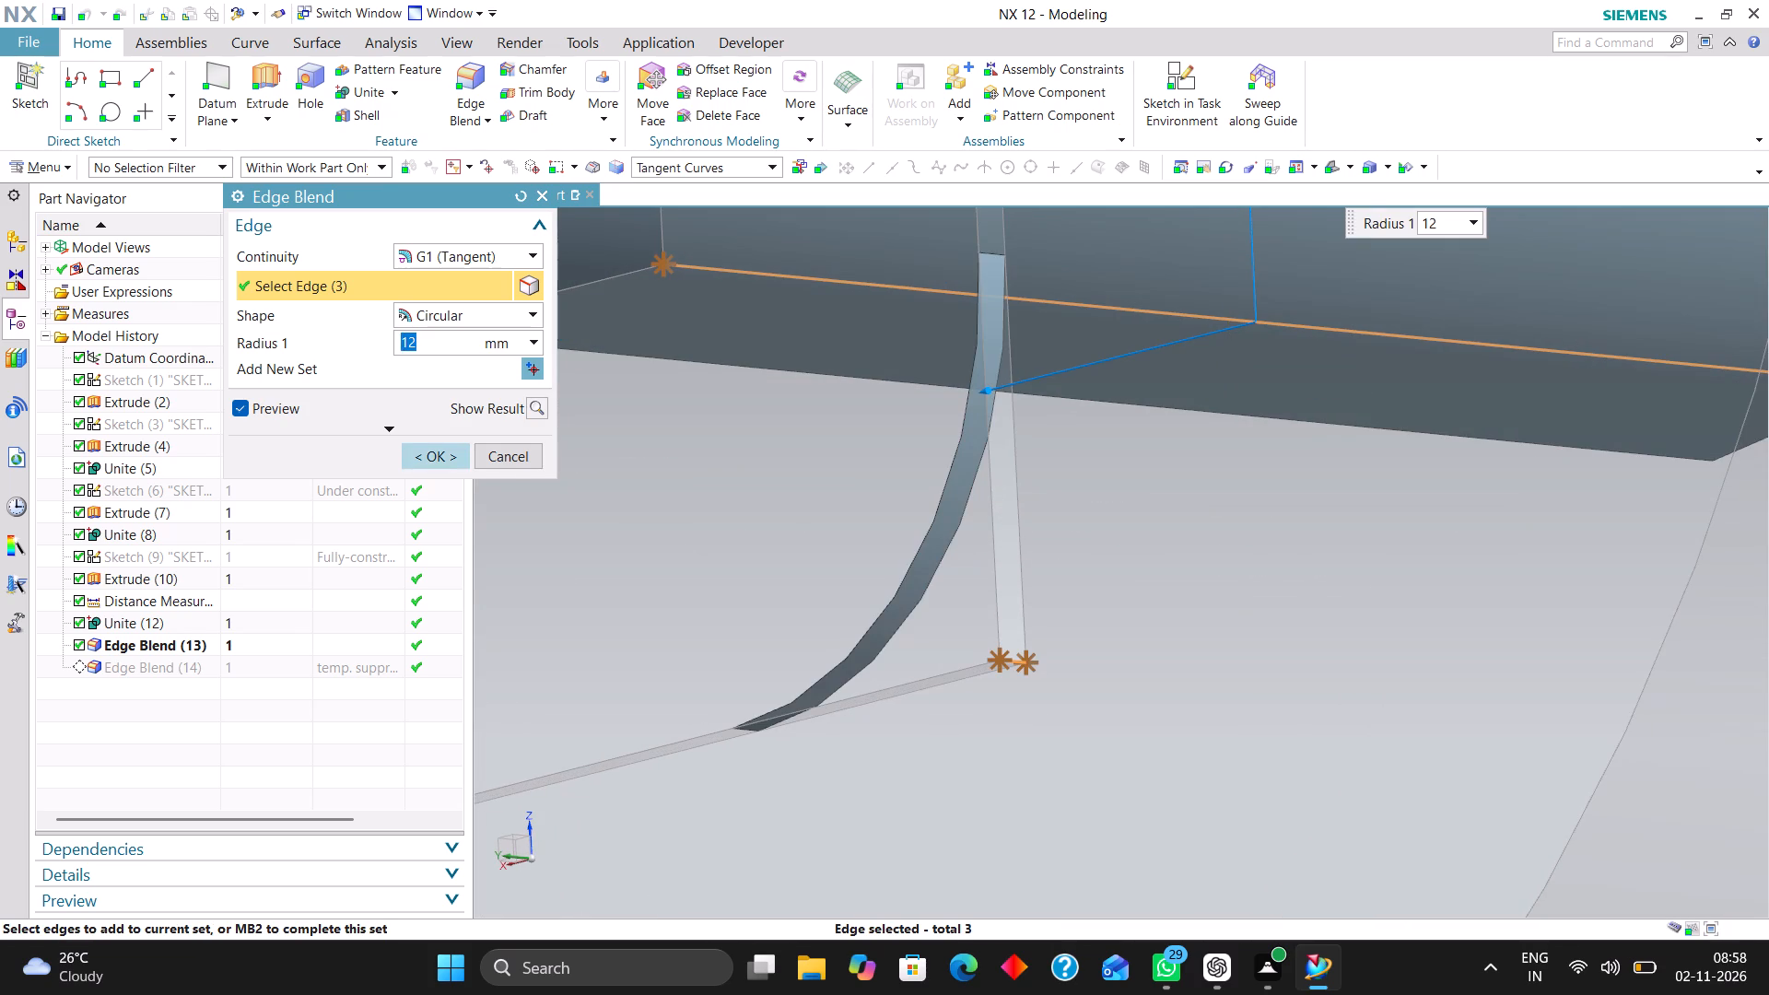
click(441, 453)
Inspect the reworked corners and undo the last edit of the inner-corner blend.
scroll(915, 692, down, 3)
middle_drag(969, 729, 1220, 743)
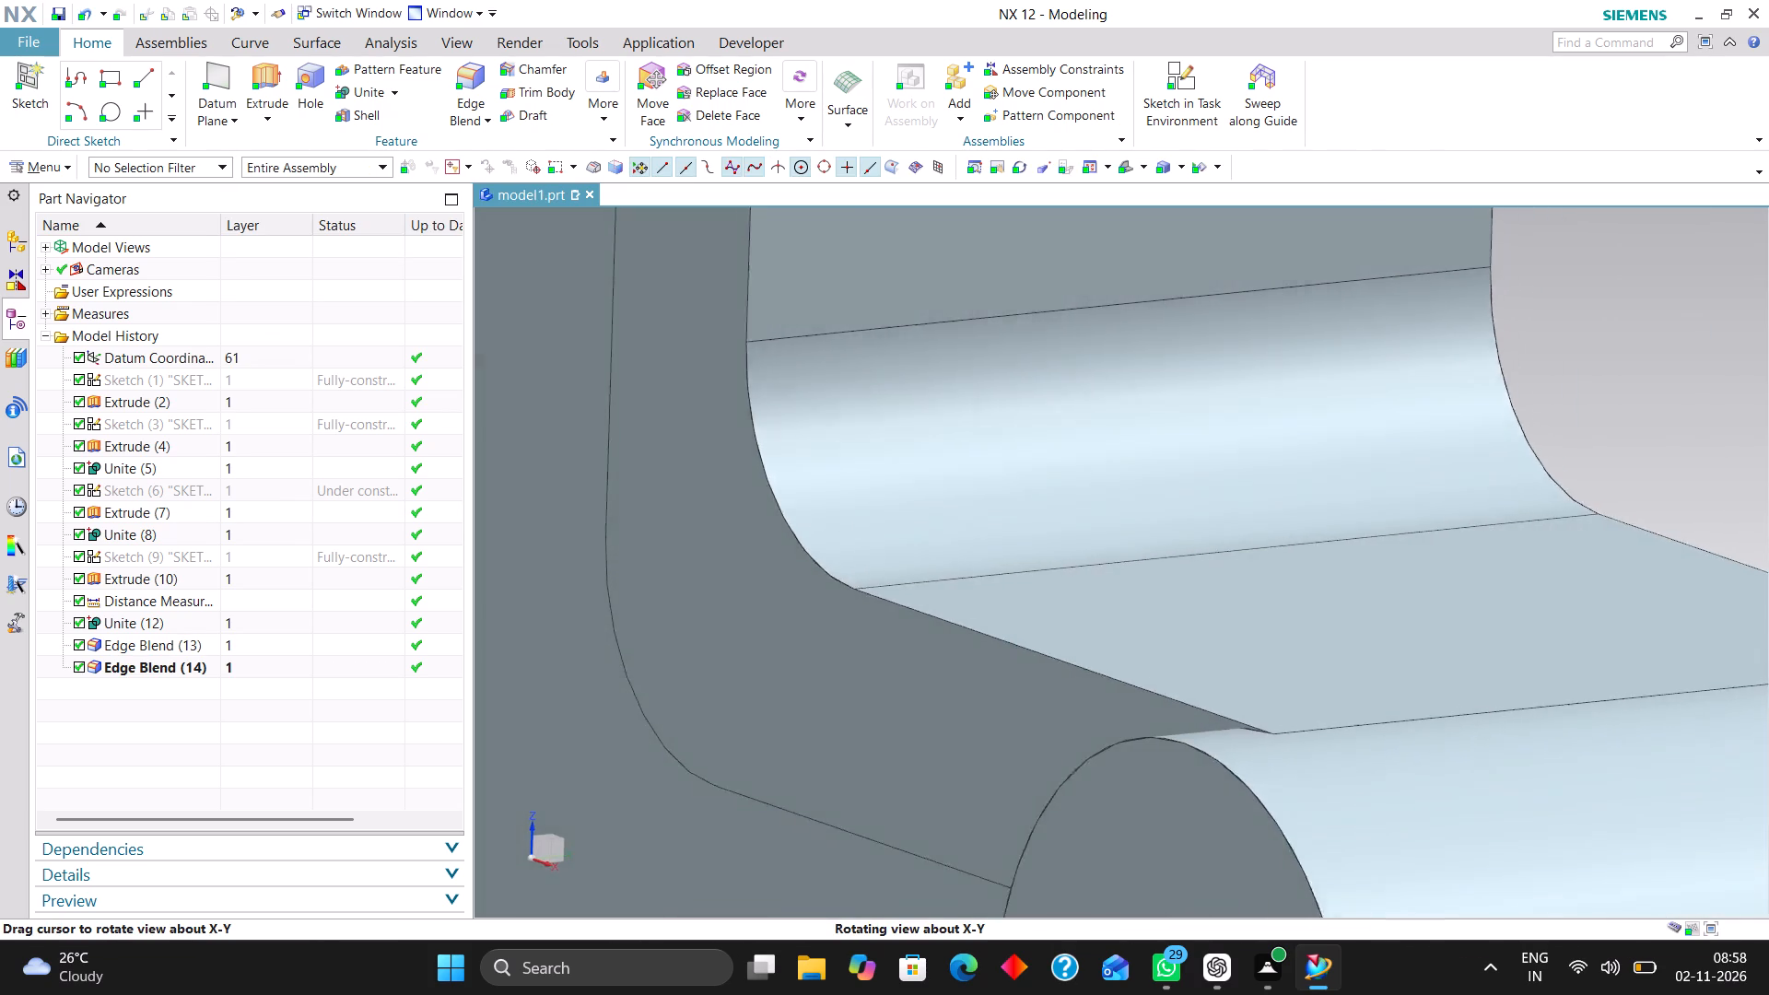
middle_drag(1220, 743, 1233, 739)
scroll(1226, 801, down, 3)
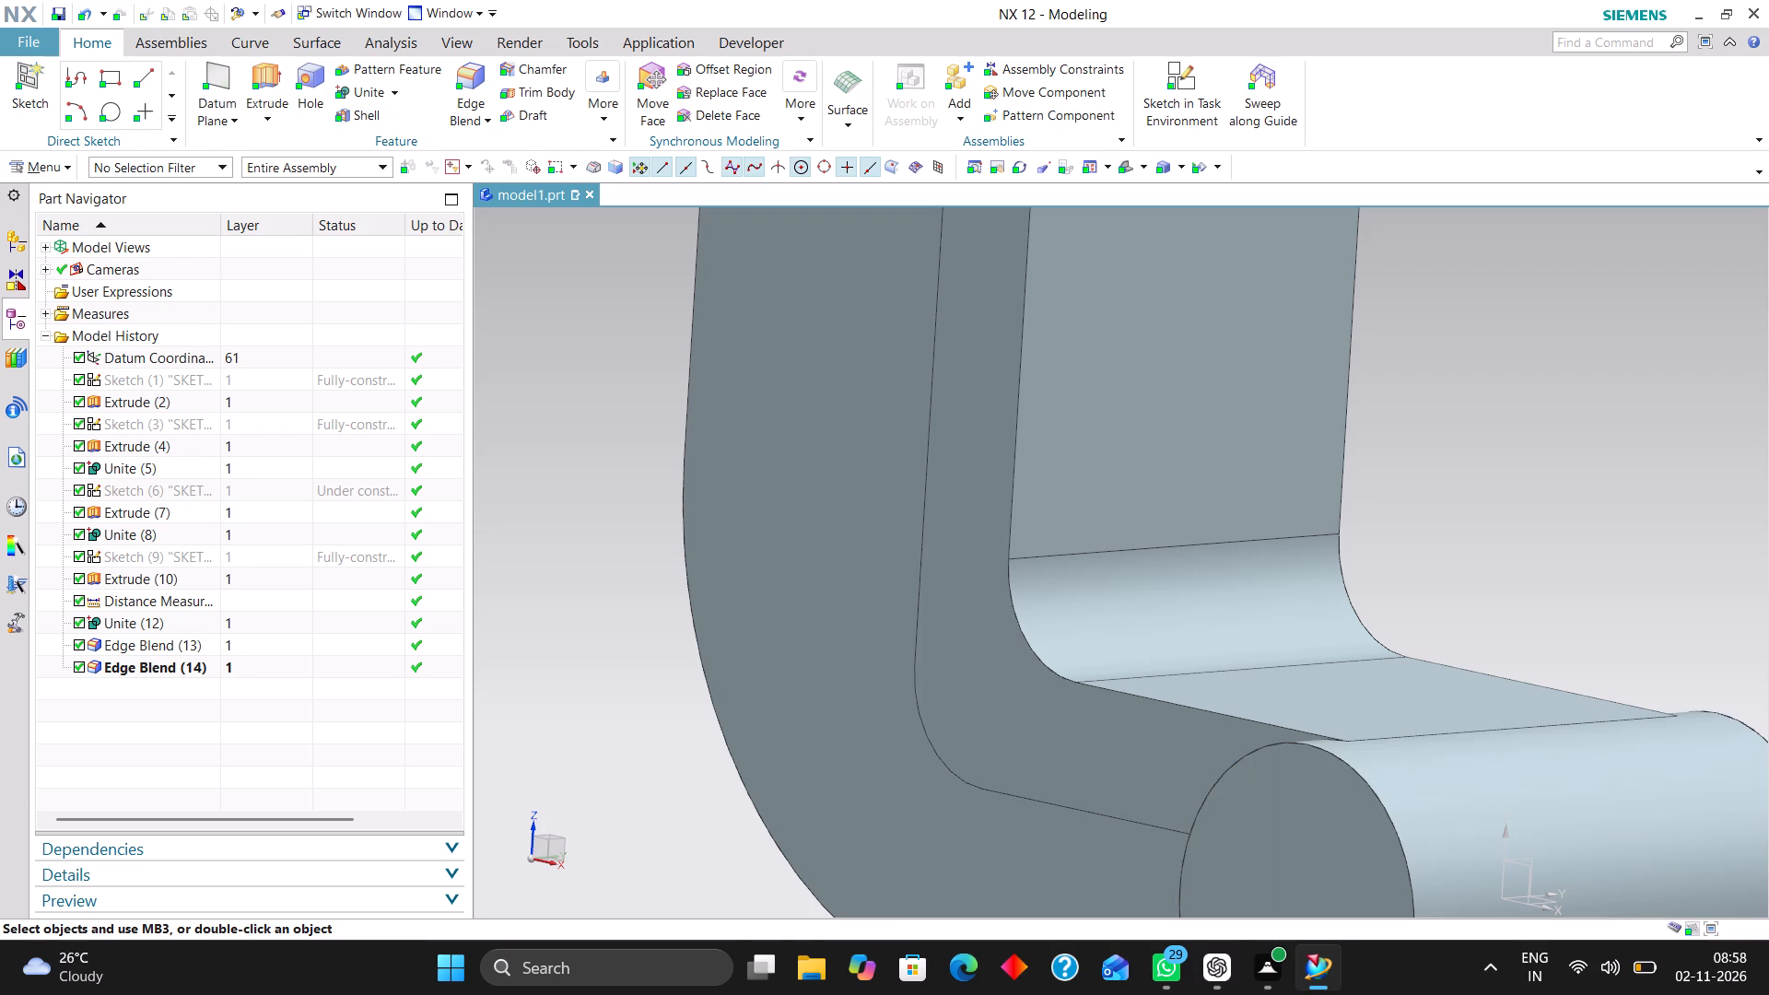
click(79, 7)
Start an edge blend on the raised L-shaped strip's short outer-corner edge on one side face with a 24 mm circular radius.
click(467, 75)
middle_drag(1120, 545, 1306, 518)
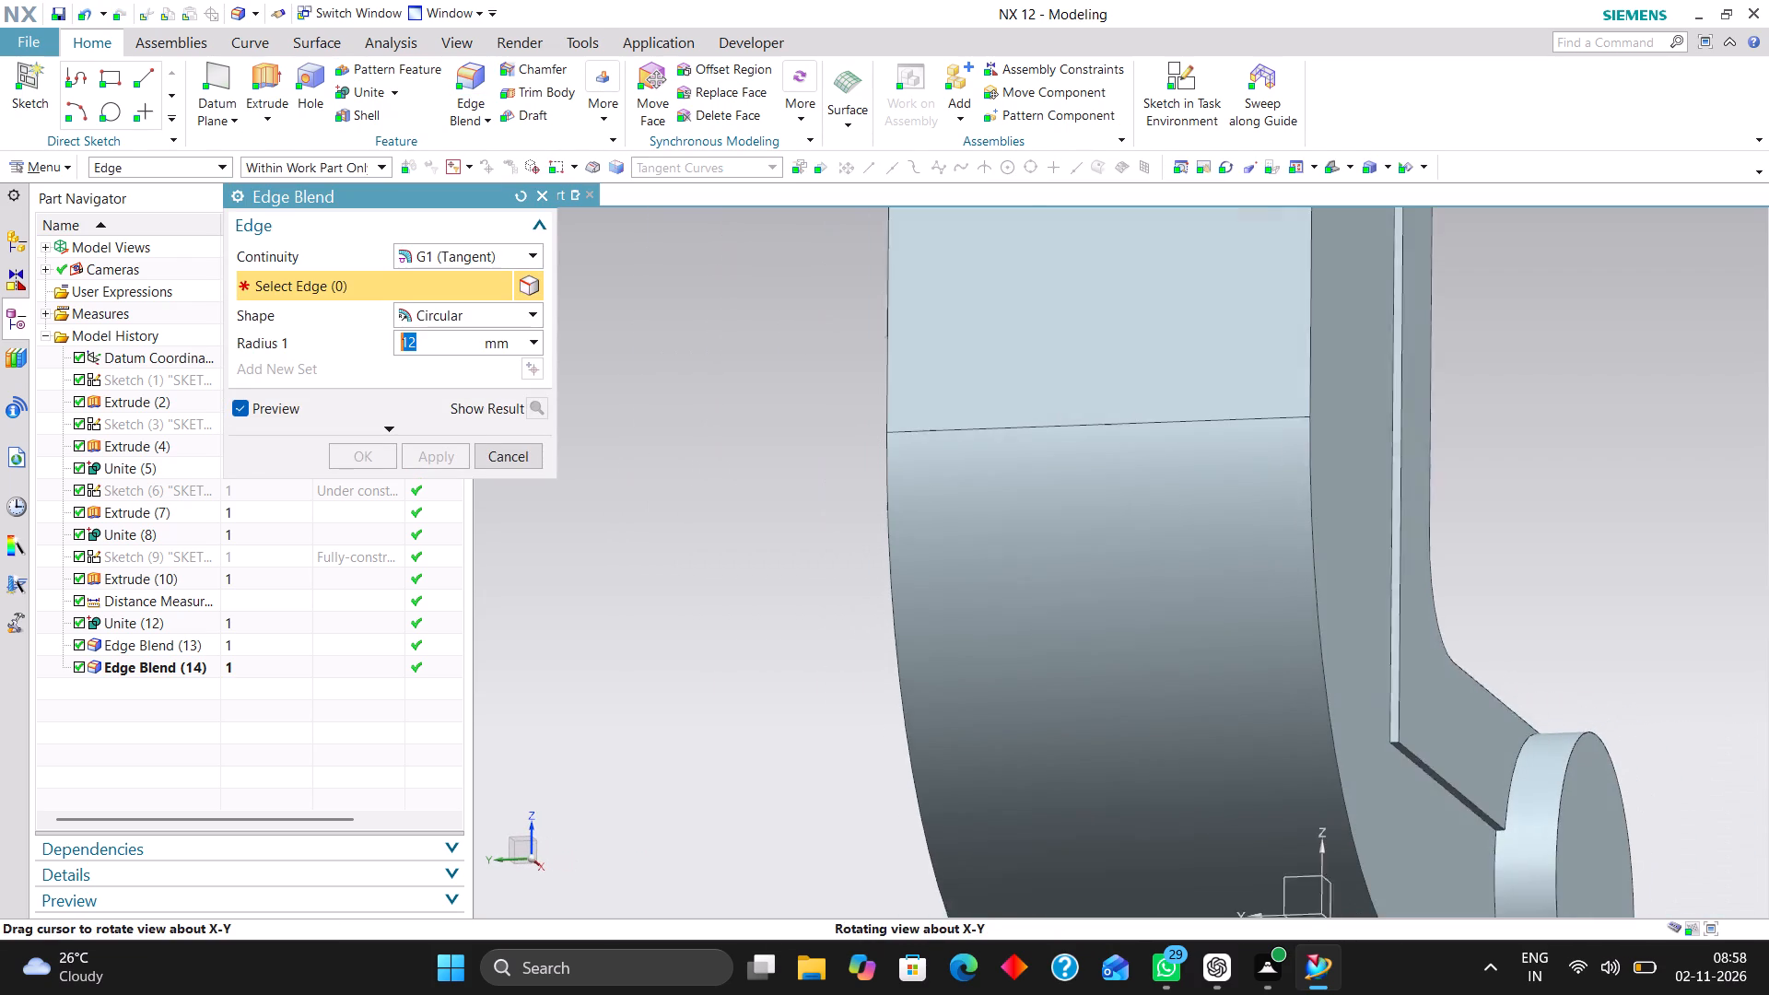
middle_drag(1306, 518, 1307, 518)
scroll(1390, 765, up, 11)
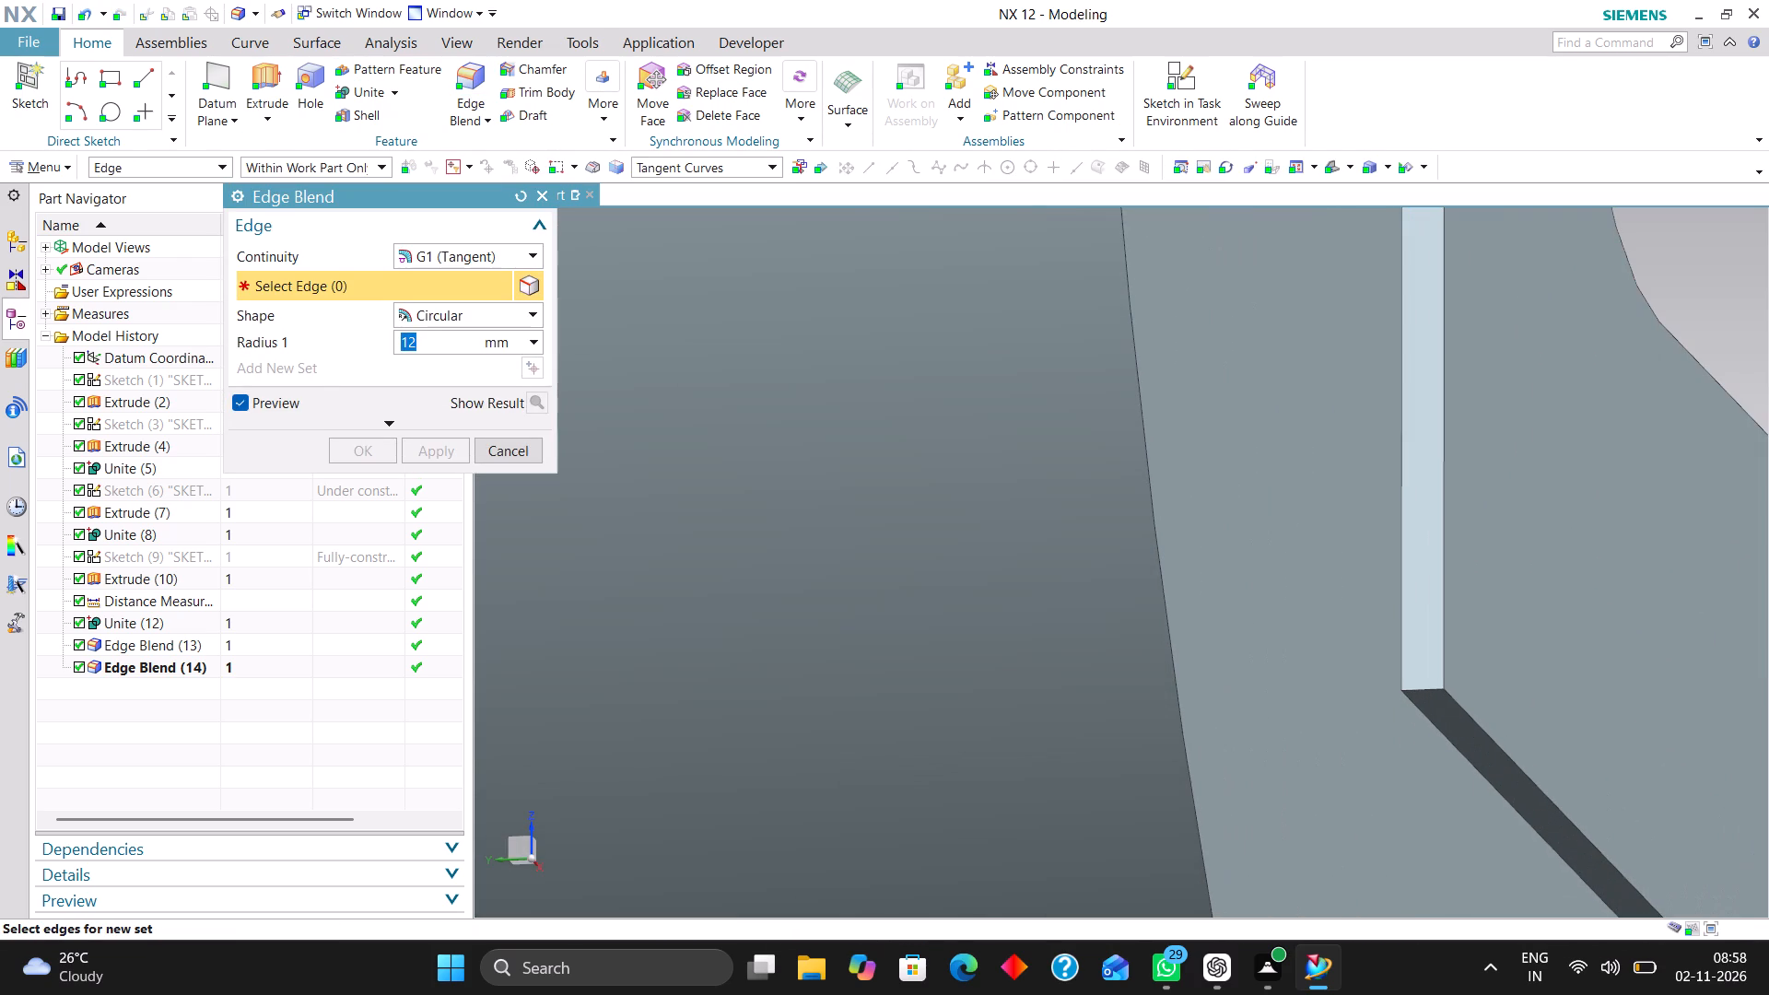
click(1425, 688)
scroll(1461, 717, down, 4)
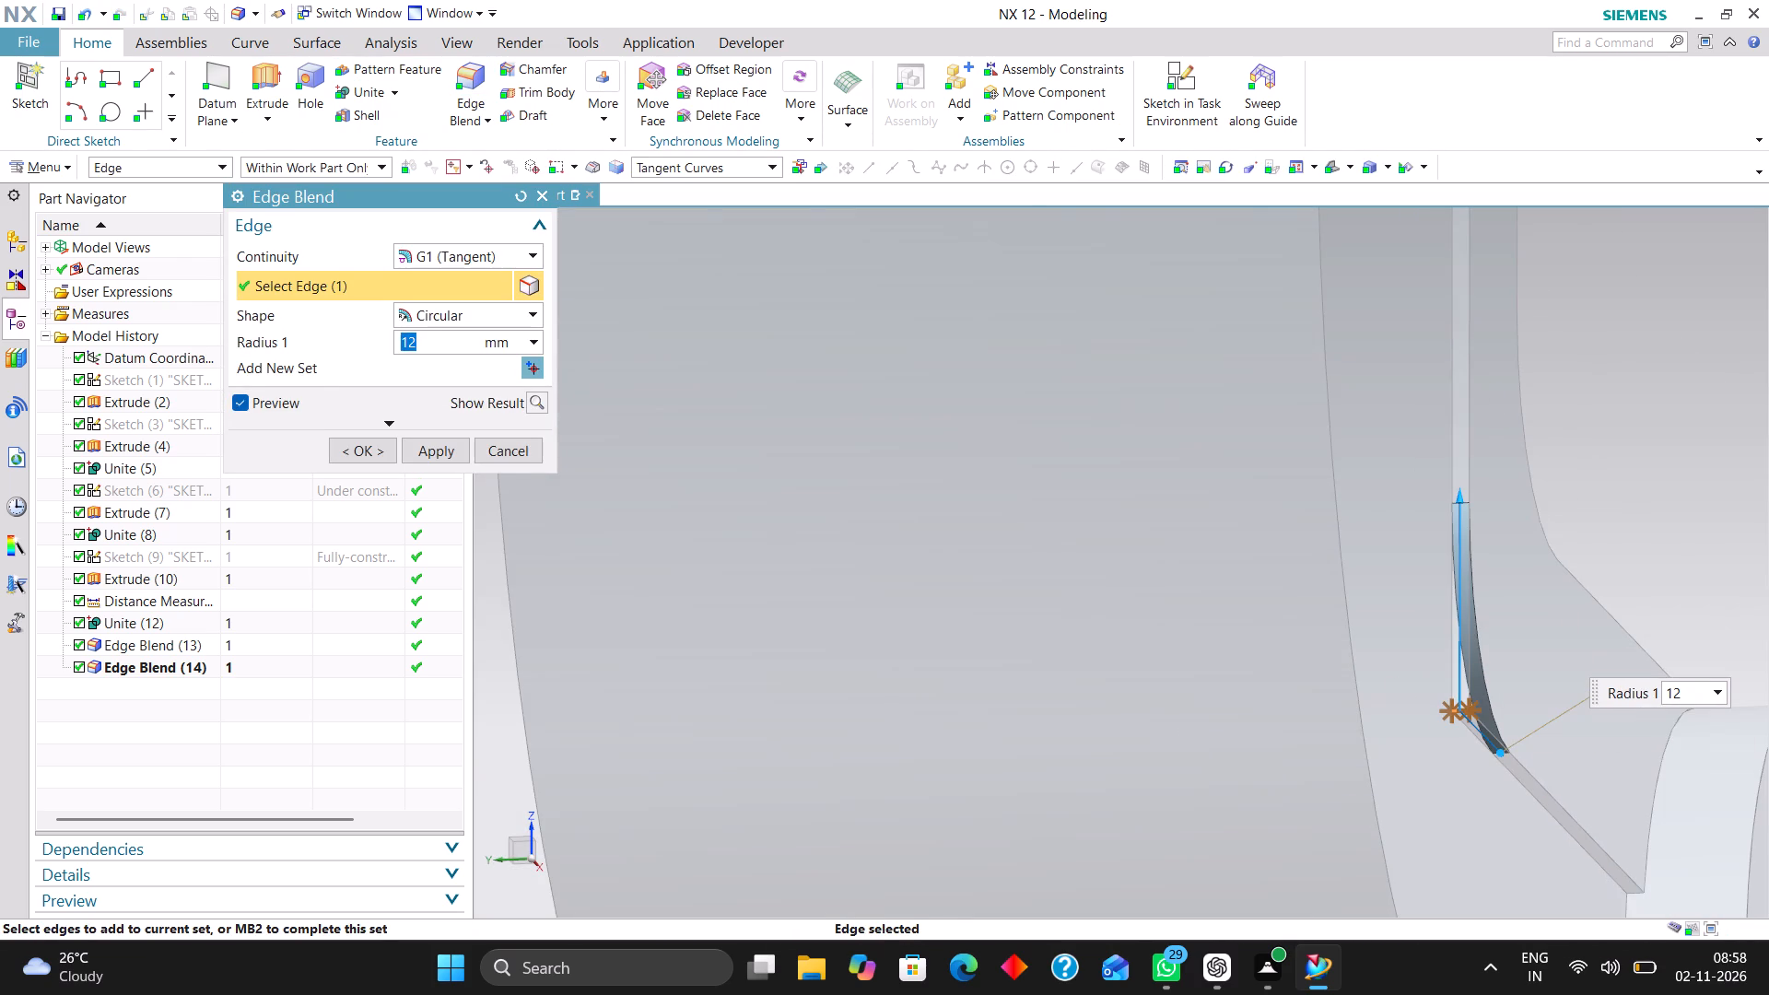
drag(1684, 694, 1507, 673)
text(24)
key(Return)
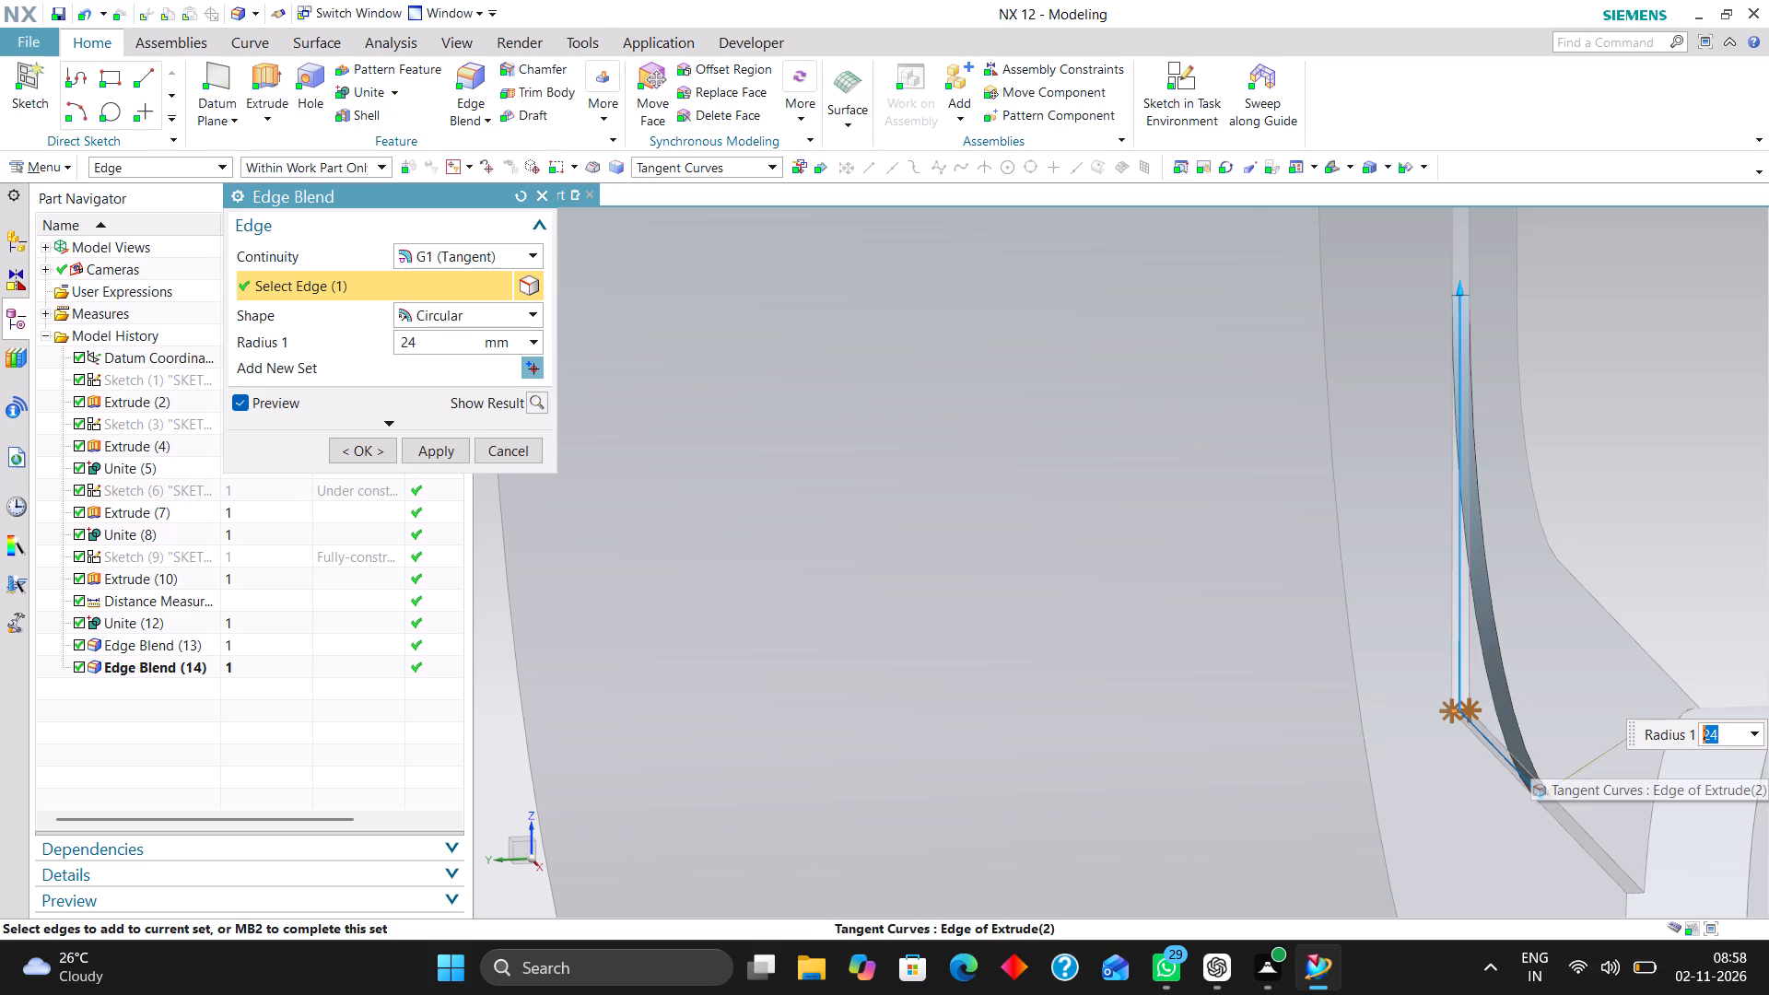
Add the strip's matching outer-corner edge on the opposite side face to the 24 mm blend and accept it.
scroll(1236, 603, down, 3)
middle_drag(1143, 616, 1230, 620)
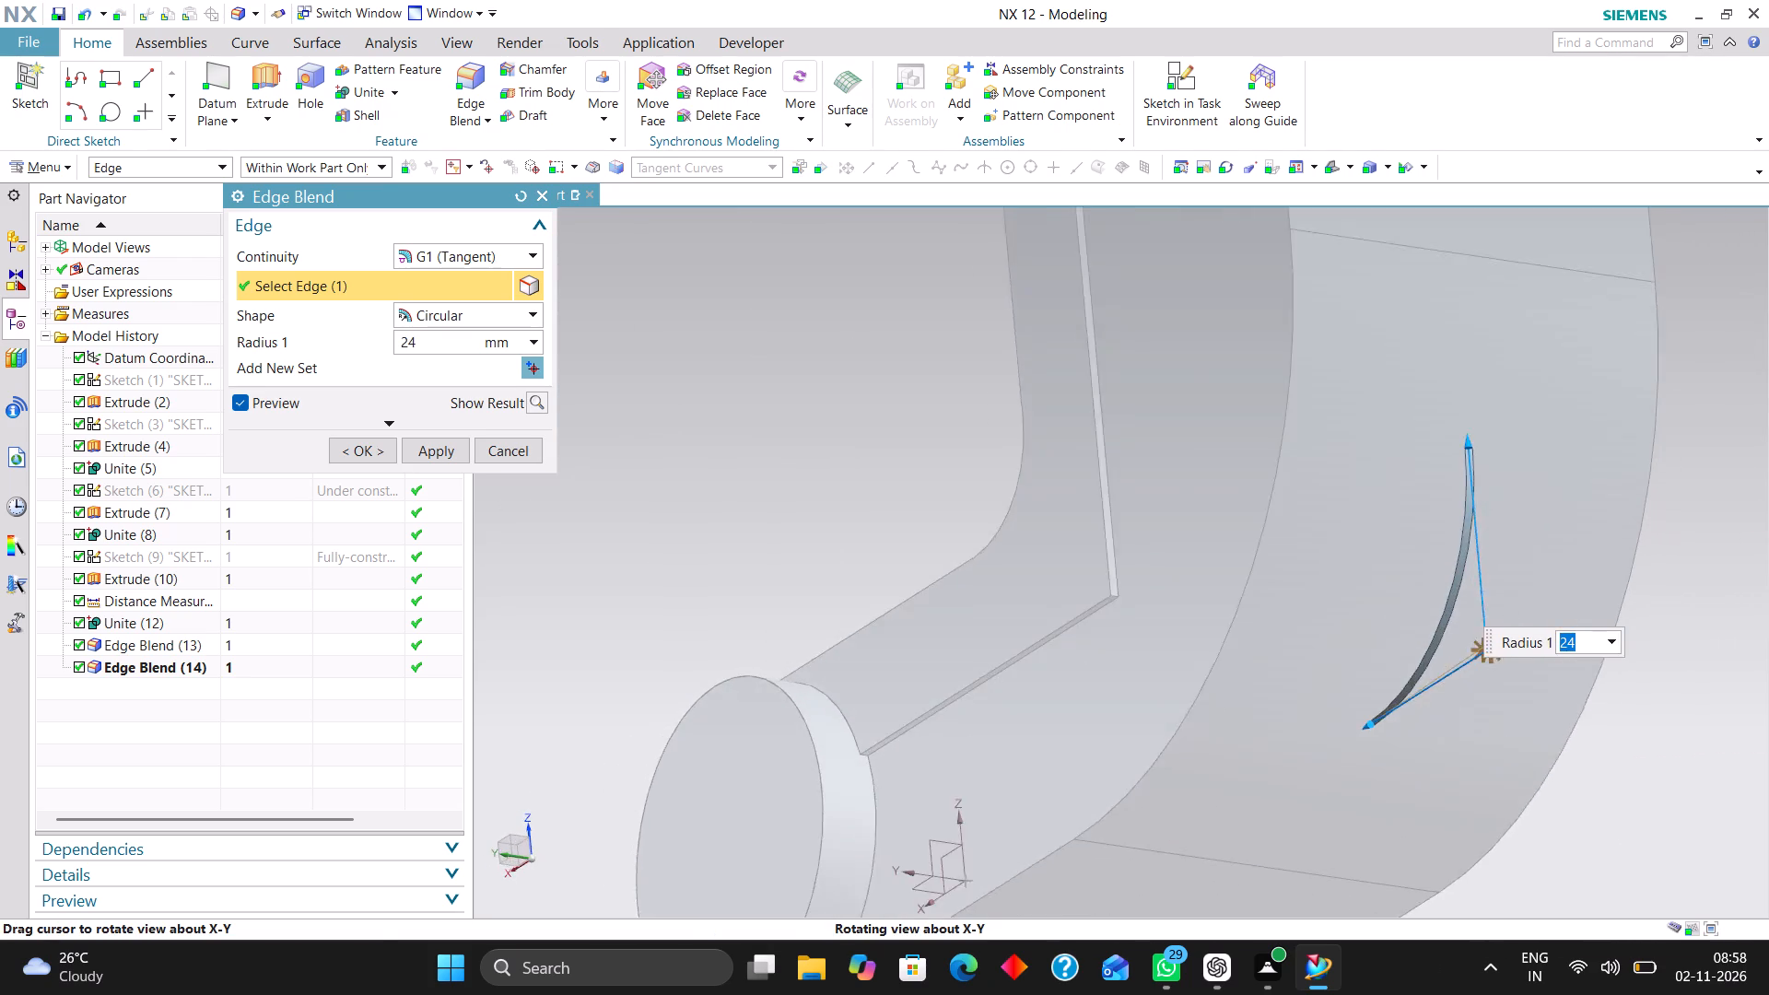
middle_drag(1230, 620, 1221, 620)
scroll(1080, 616, up, 4)
click(994, 565)
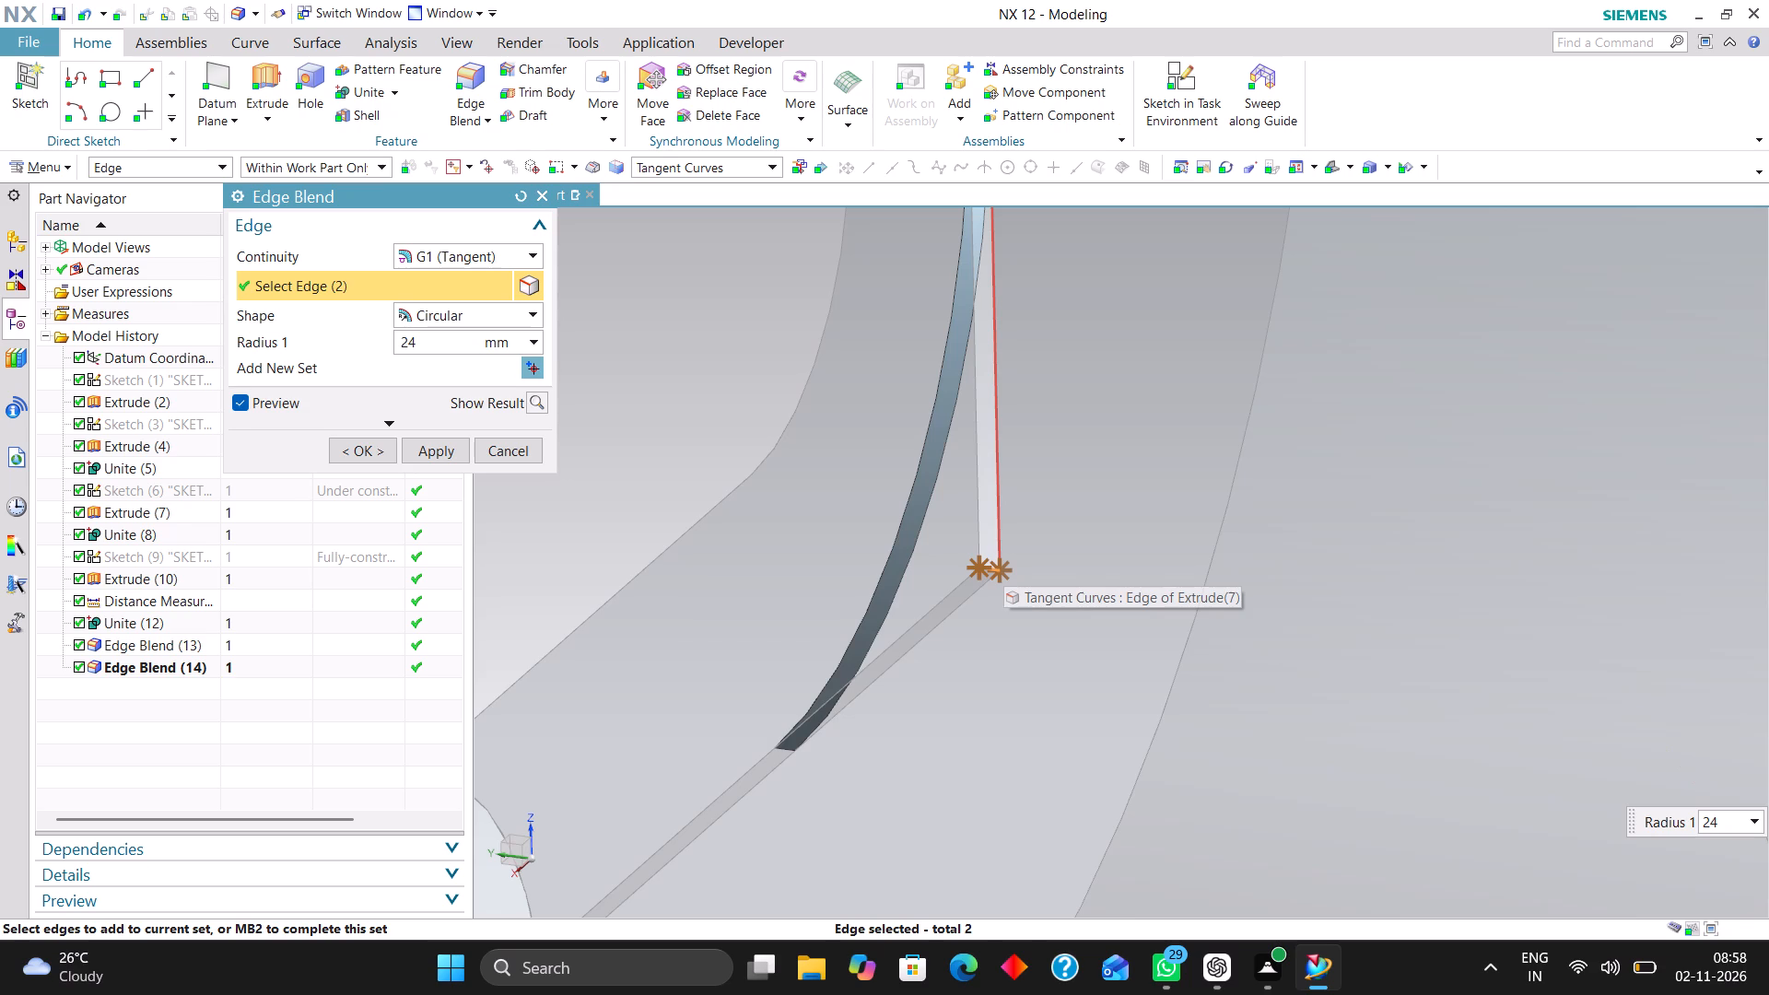
click(364, 445)
Edit the extrusion of the bracket's outer L-shaped portion behind the raised strip, setting its symmetric distance to 22 mm.
scroll(989, 659, down, 6)
middle_drag(1189, 672, 1018, 696)
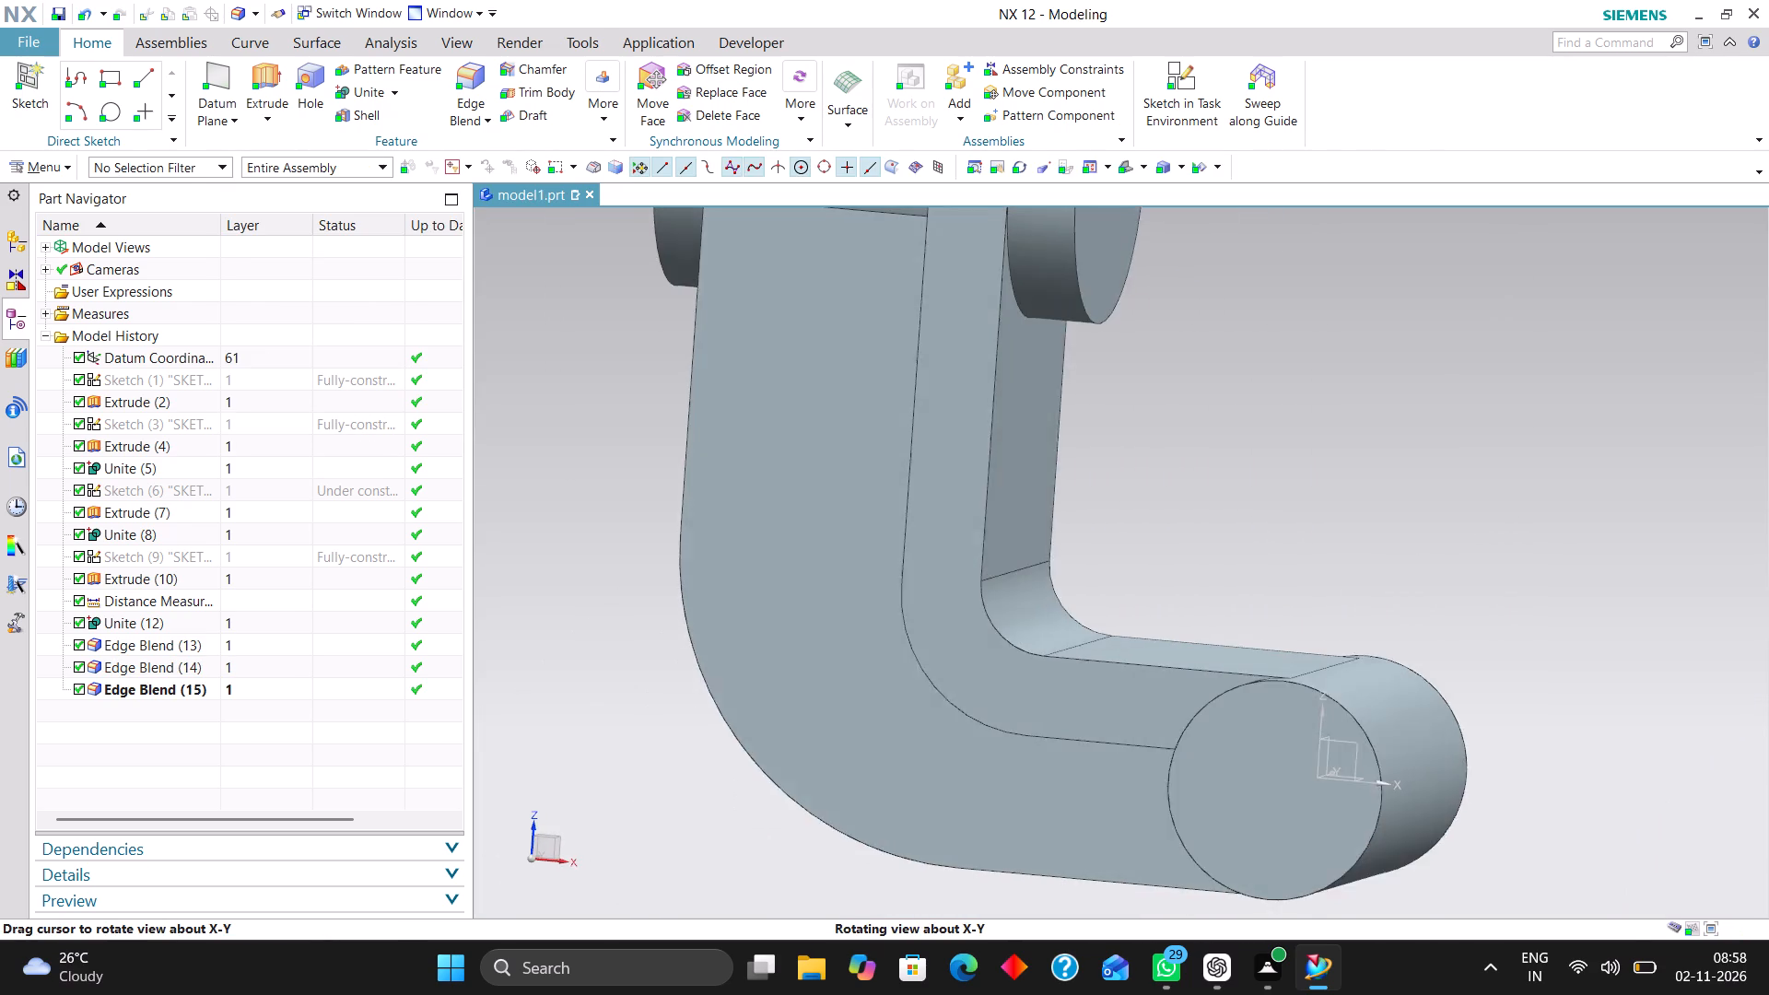
middle_drag(1018, 696, 1014, 694)
click(1123, 167)
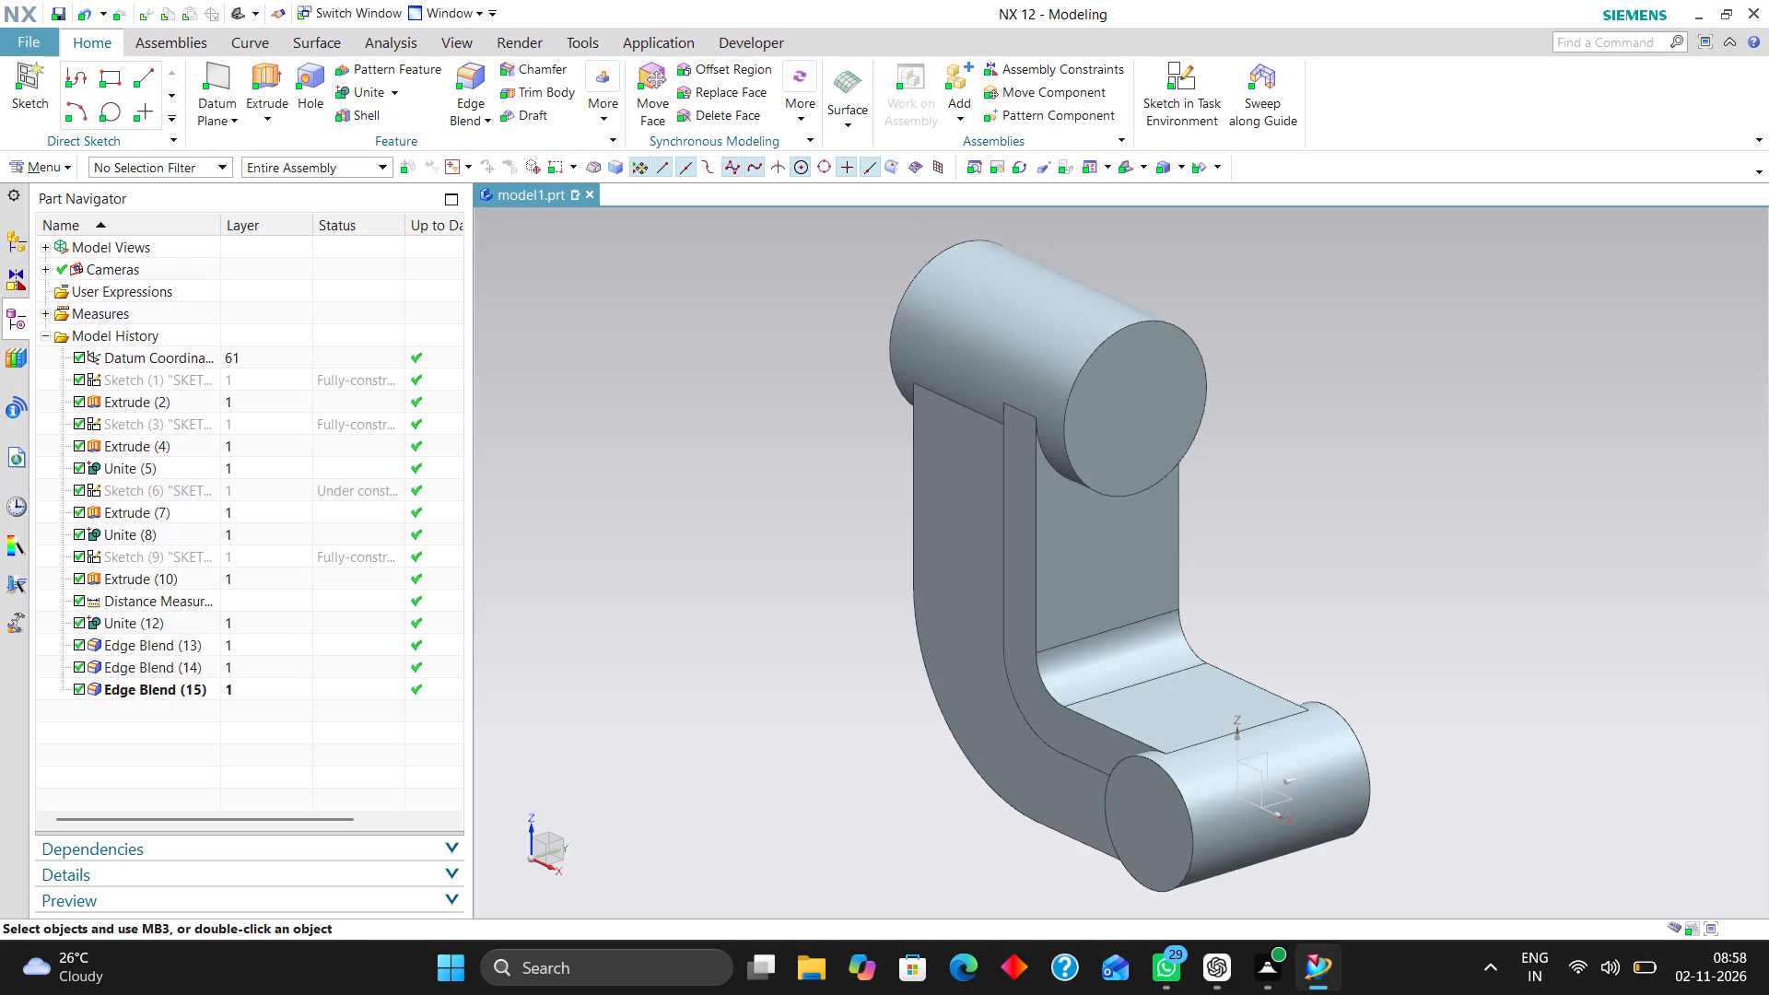
middle_drag(919, 722, 1049, 715)
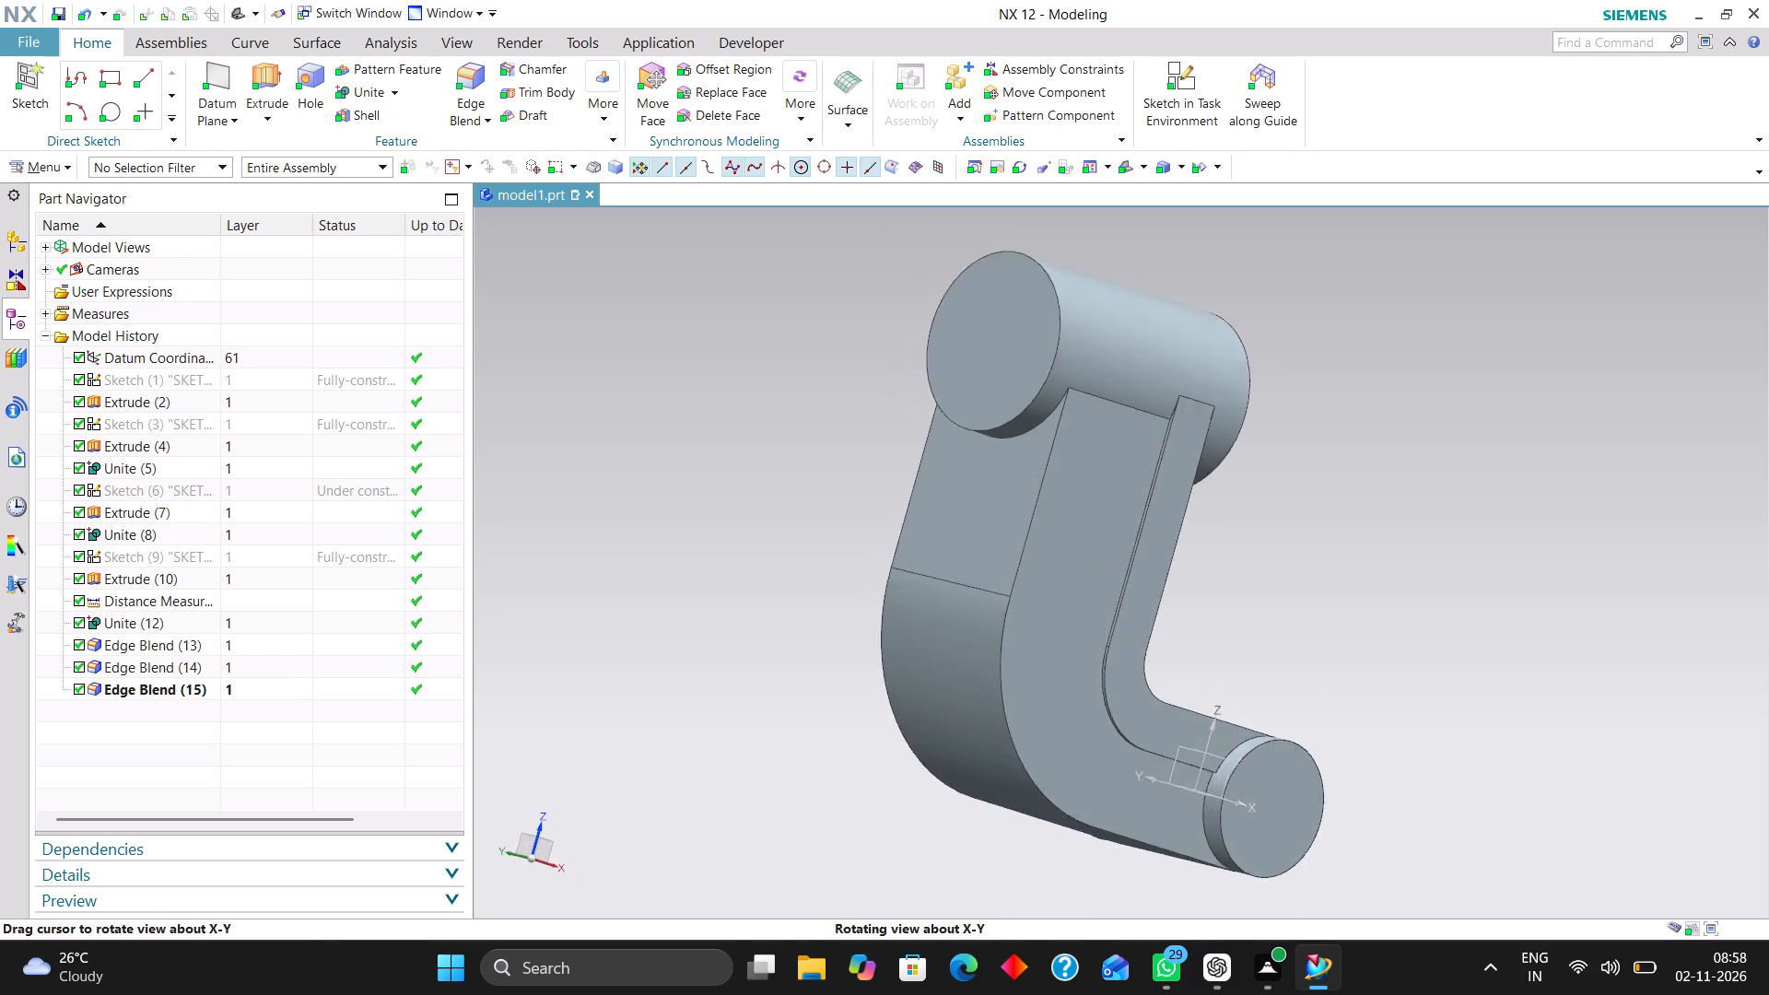
middle_drag(1049, 715, 953, 704)
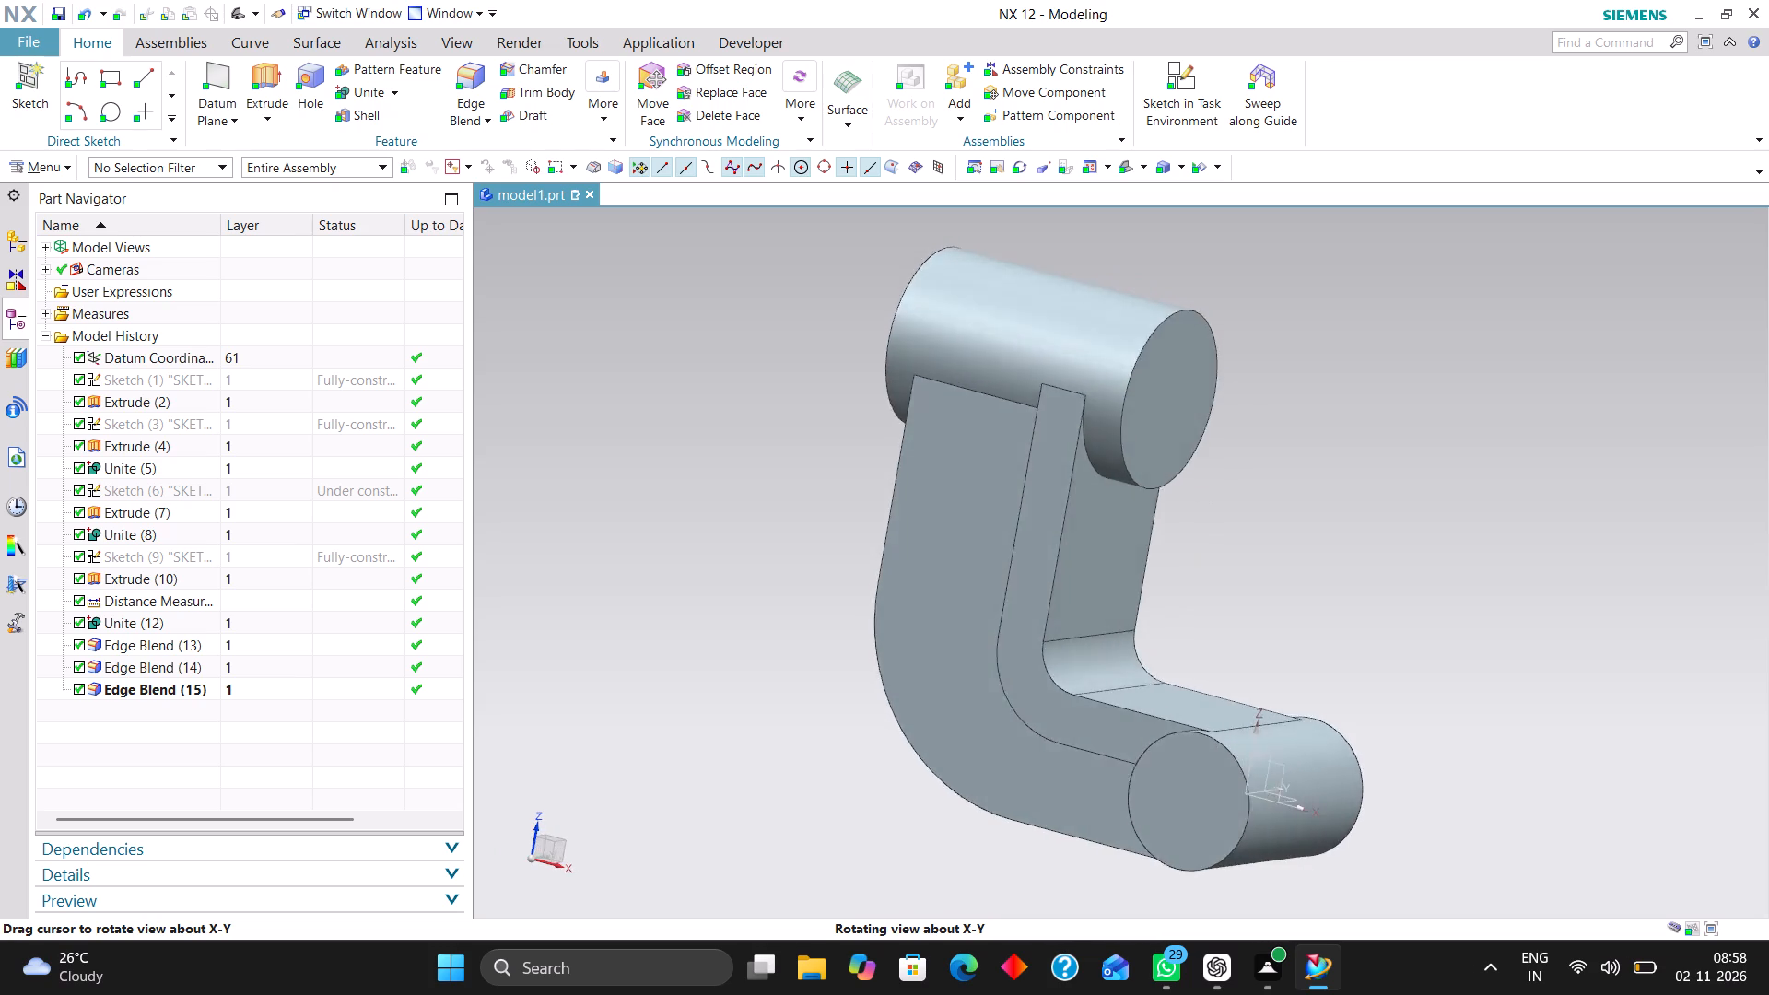
middle_drag(953, 704, 909, 700)
scroll(911, 698, up, 1)
double_click(968, 607)
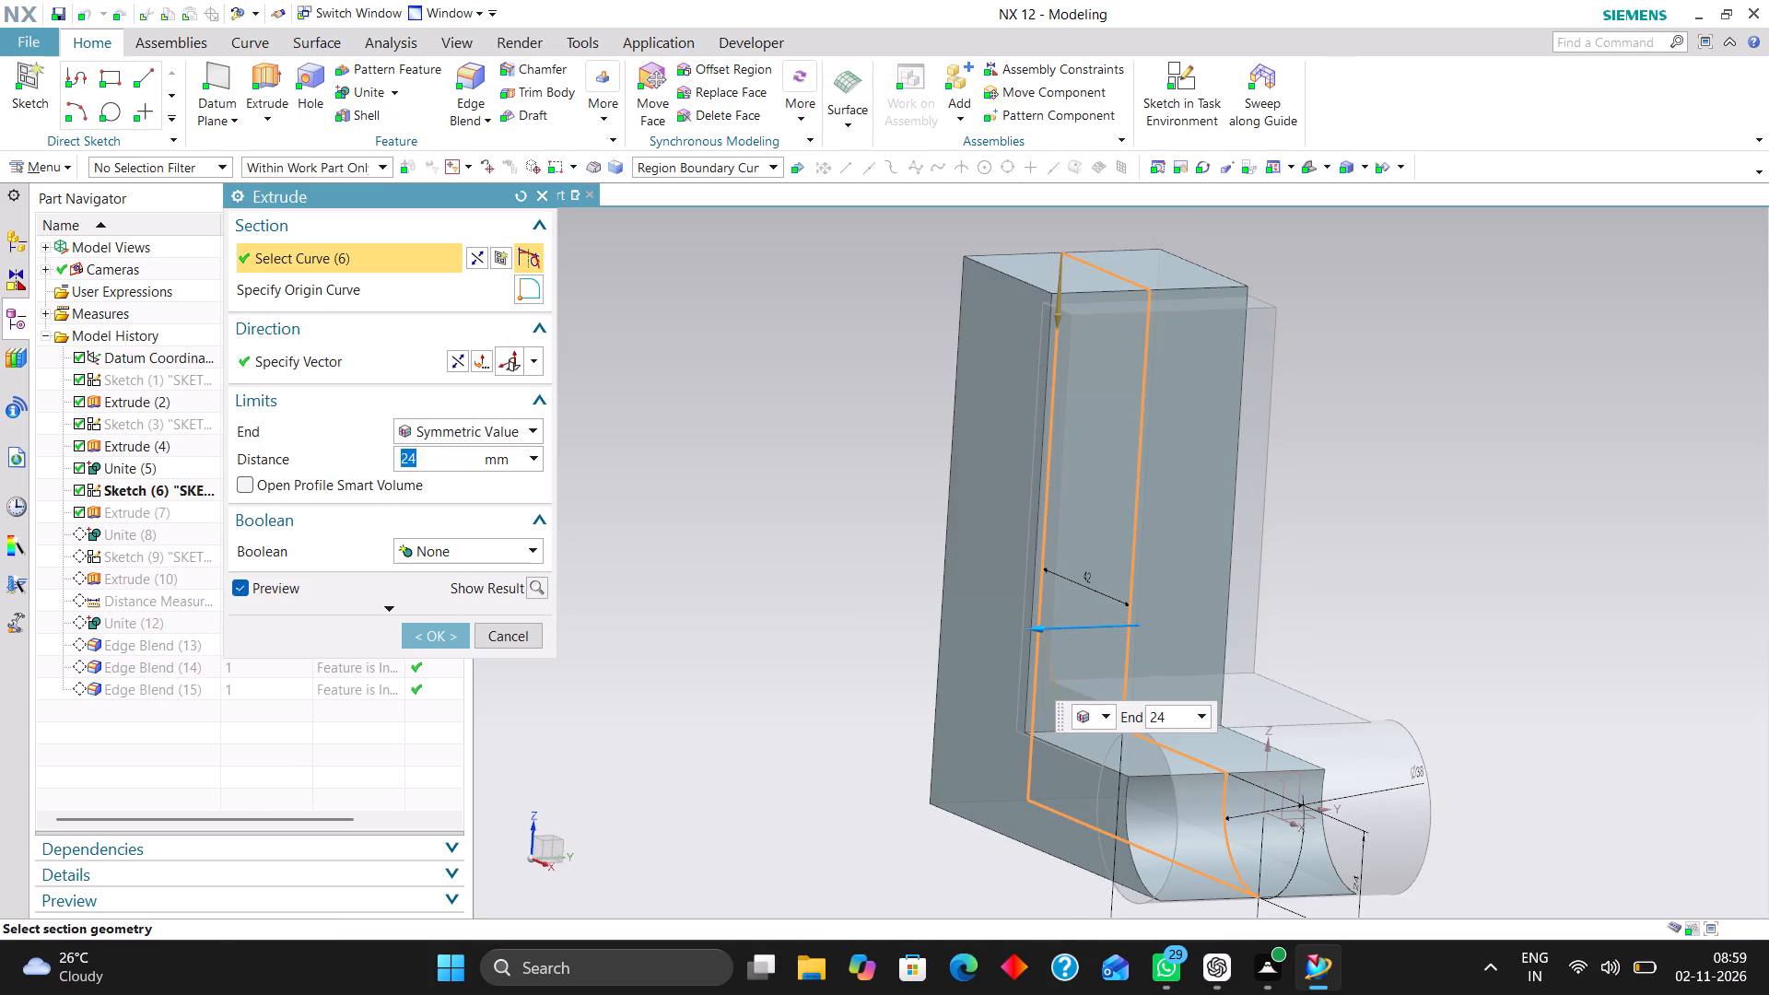
text(22)
key(Return)
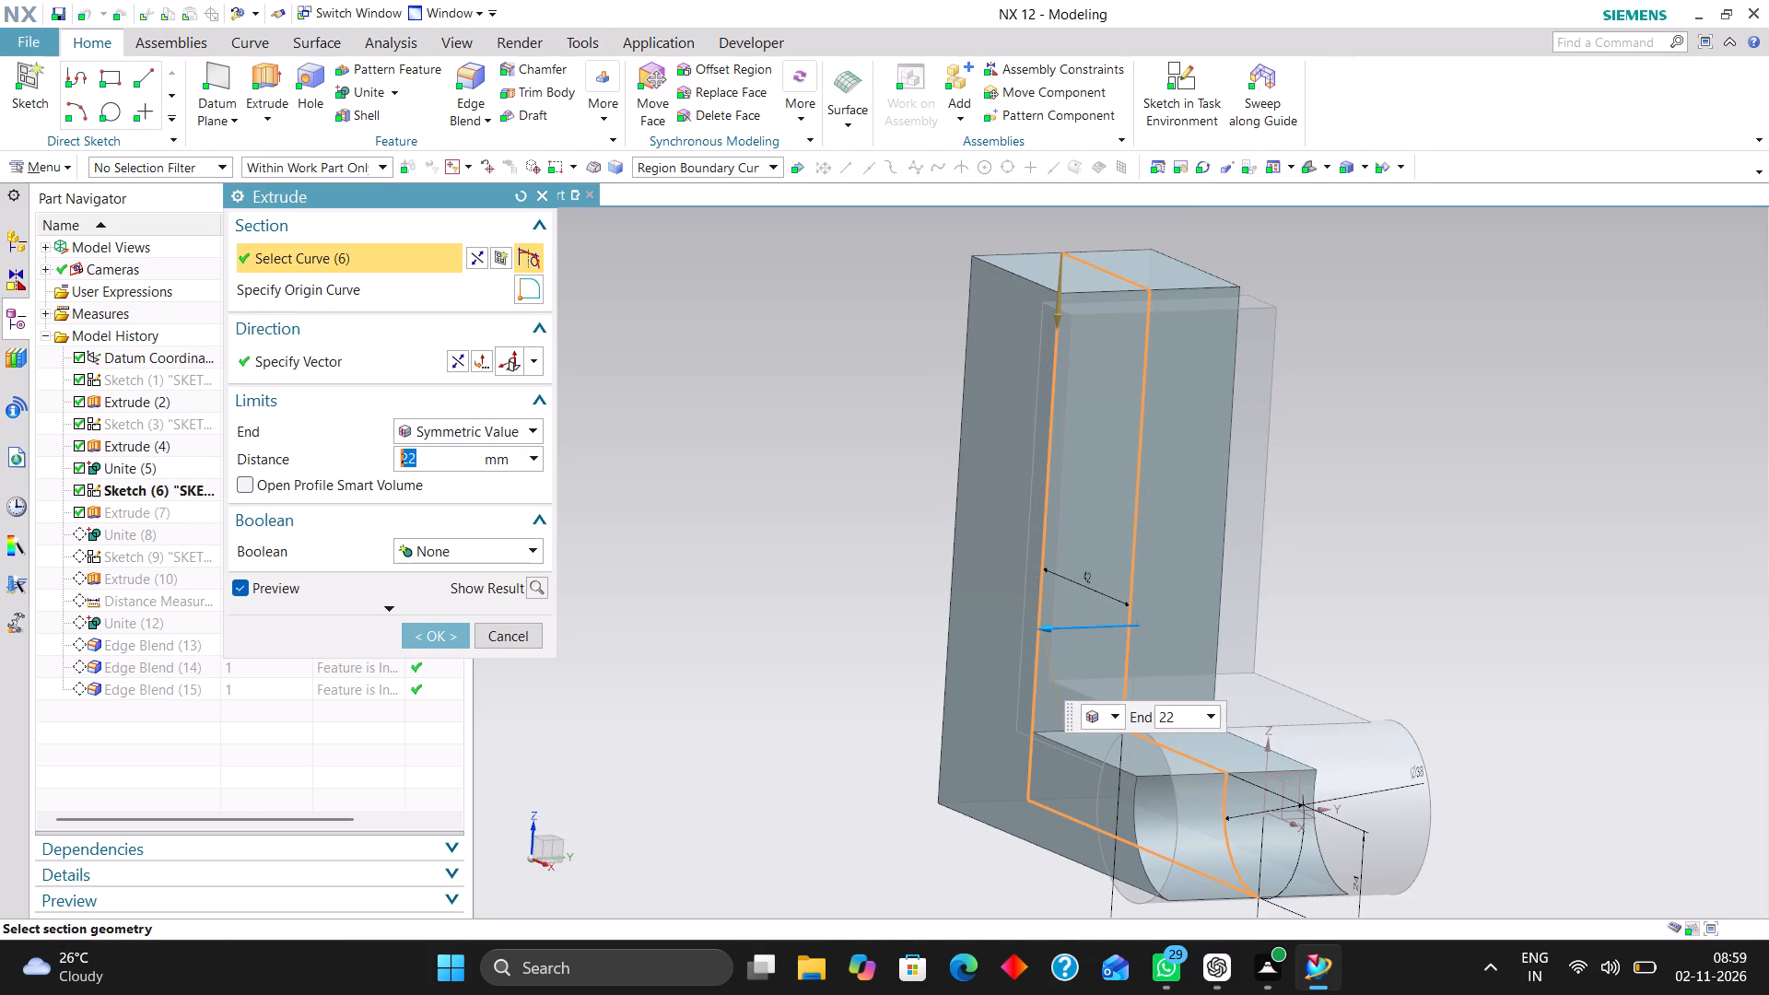
click(434, 632)
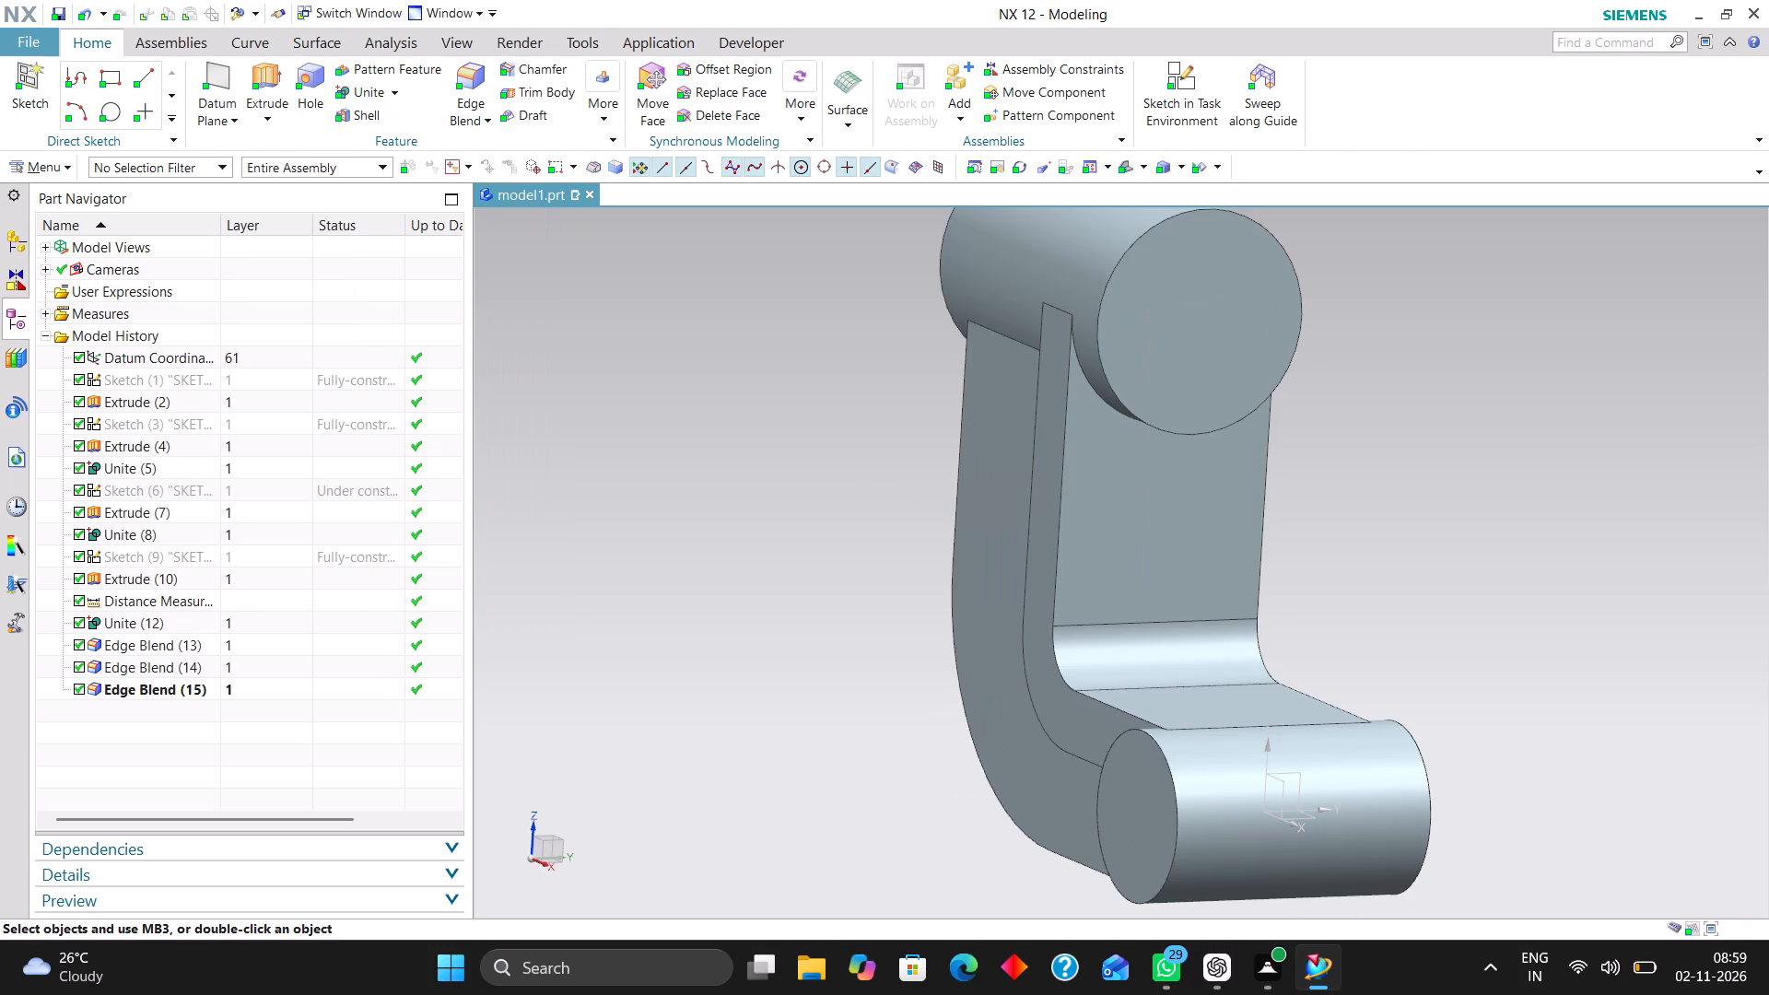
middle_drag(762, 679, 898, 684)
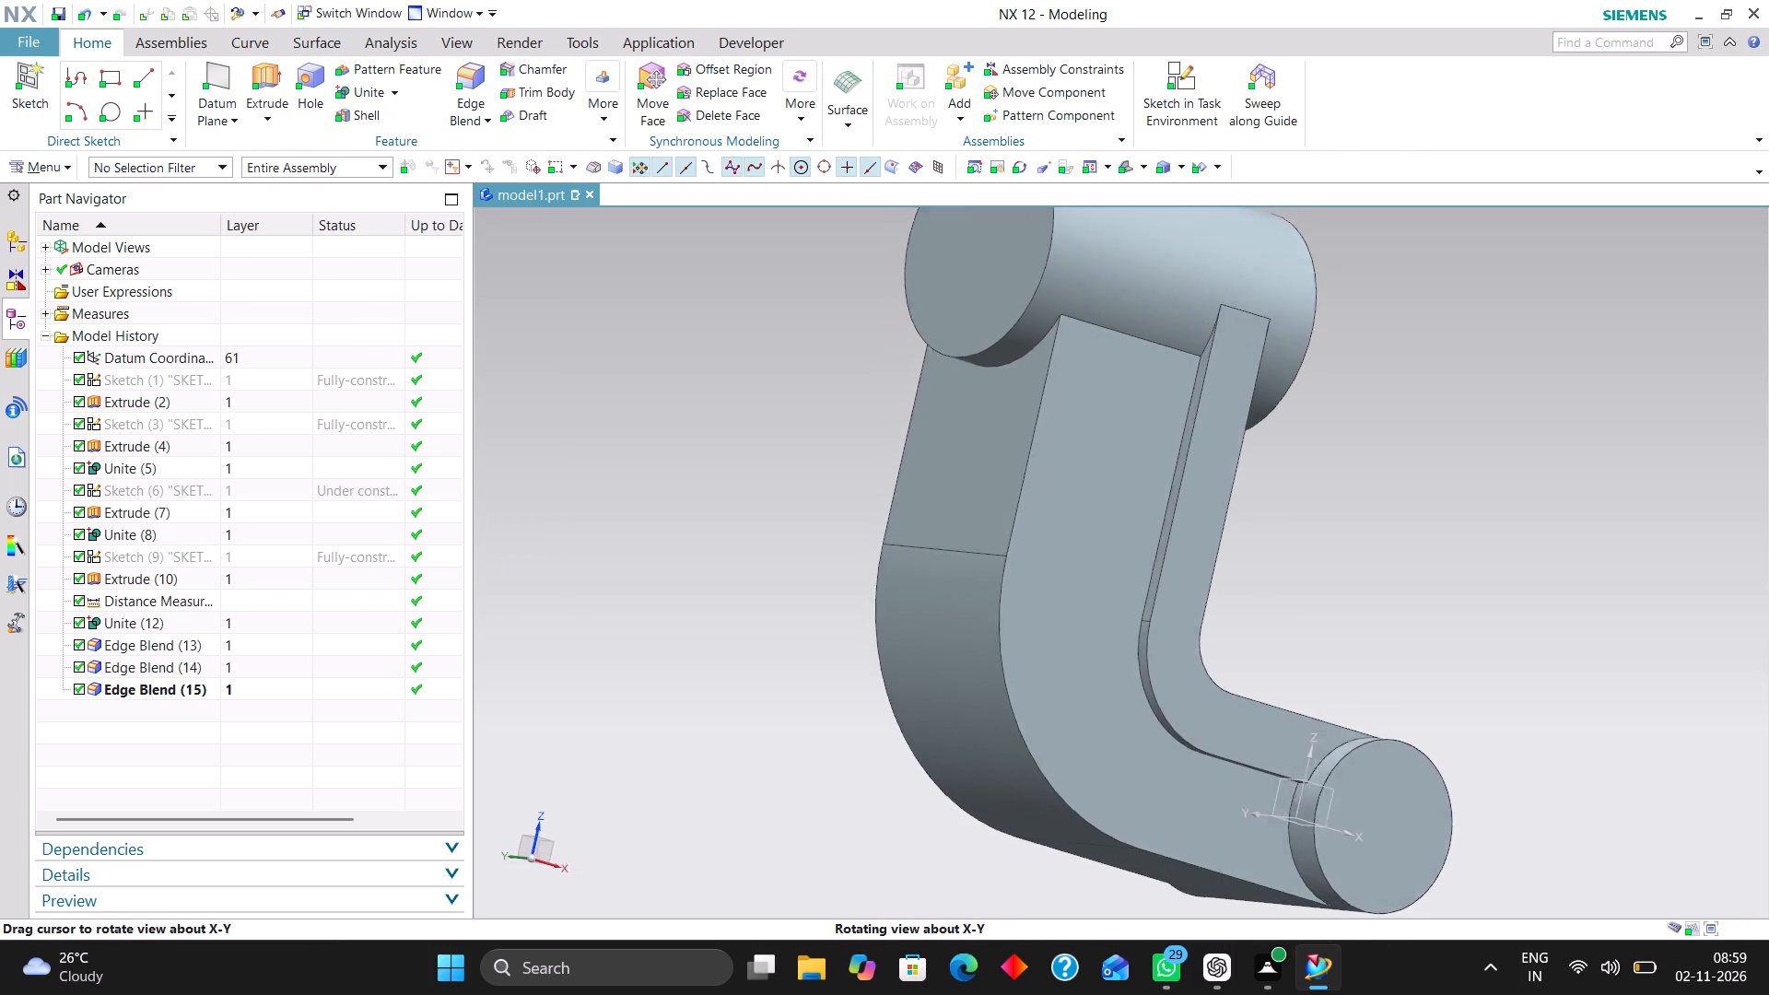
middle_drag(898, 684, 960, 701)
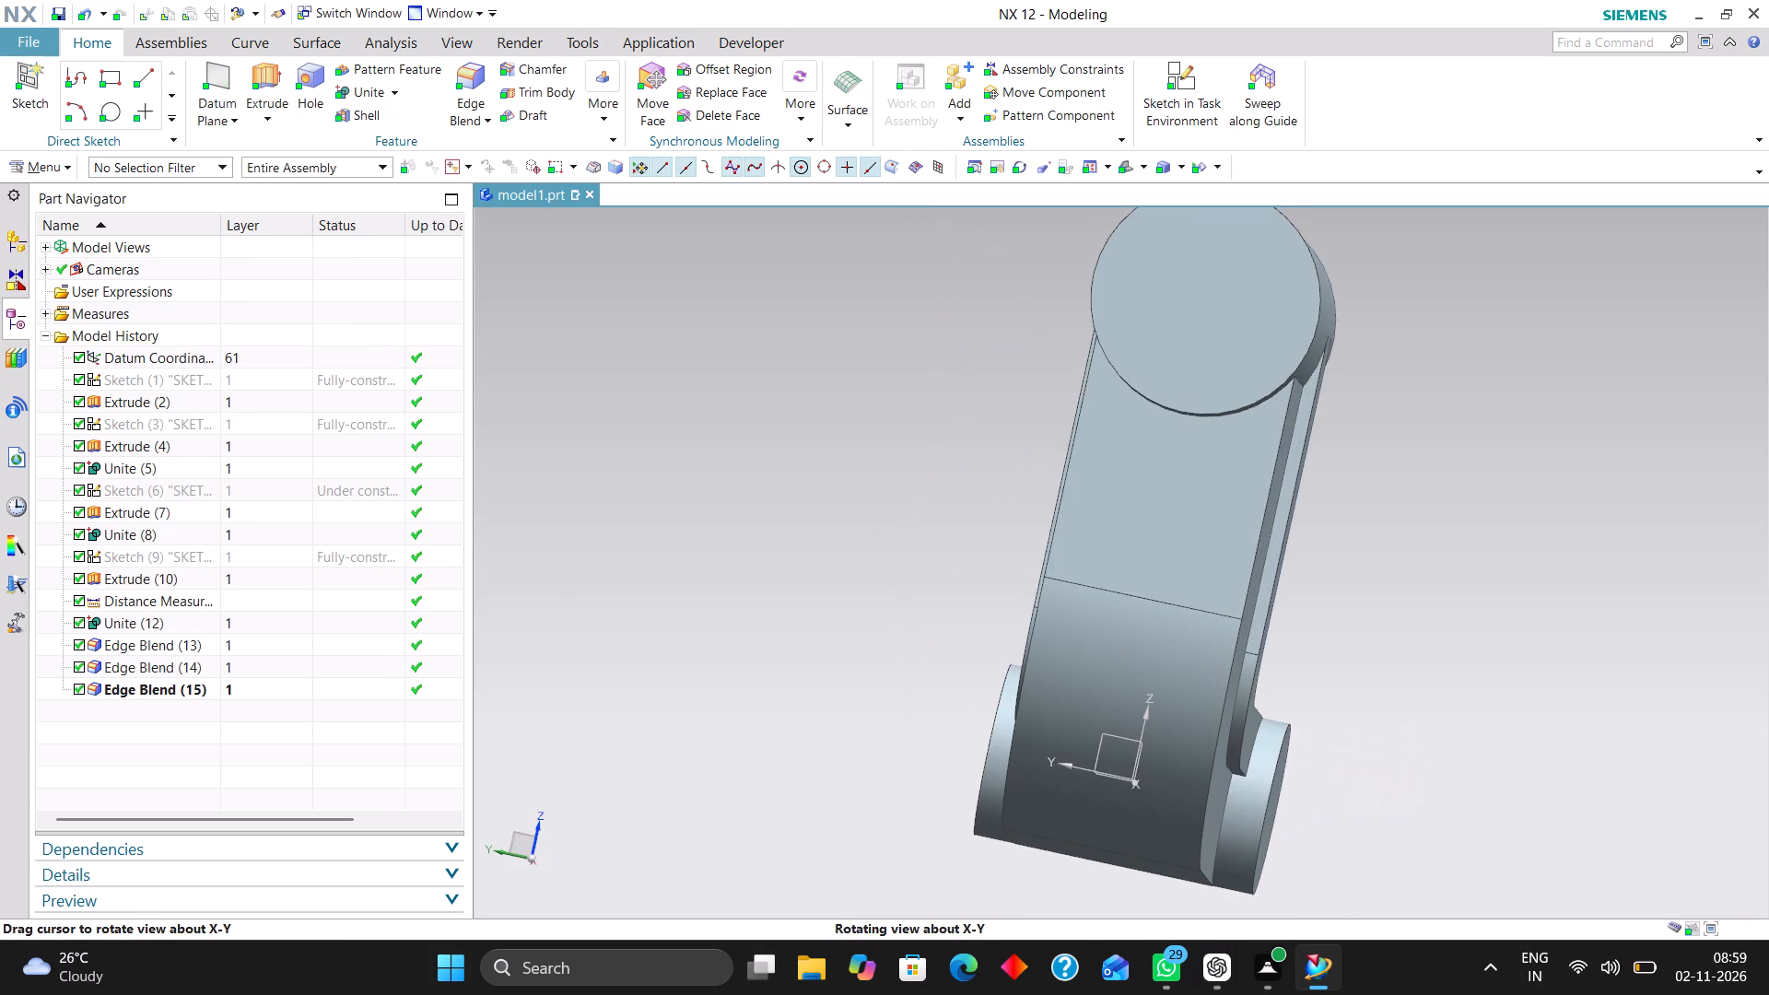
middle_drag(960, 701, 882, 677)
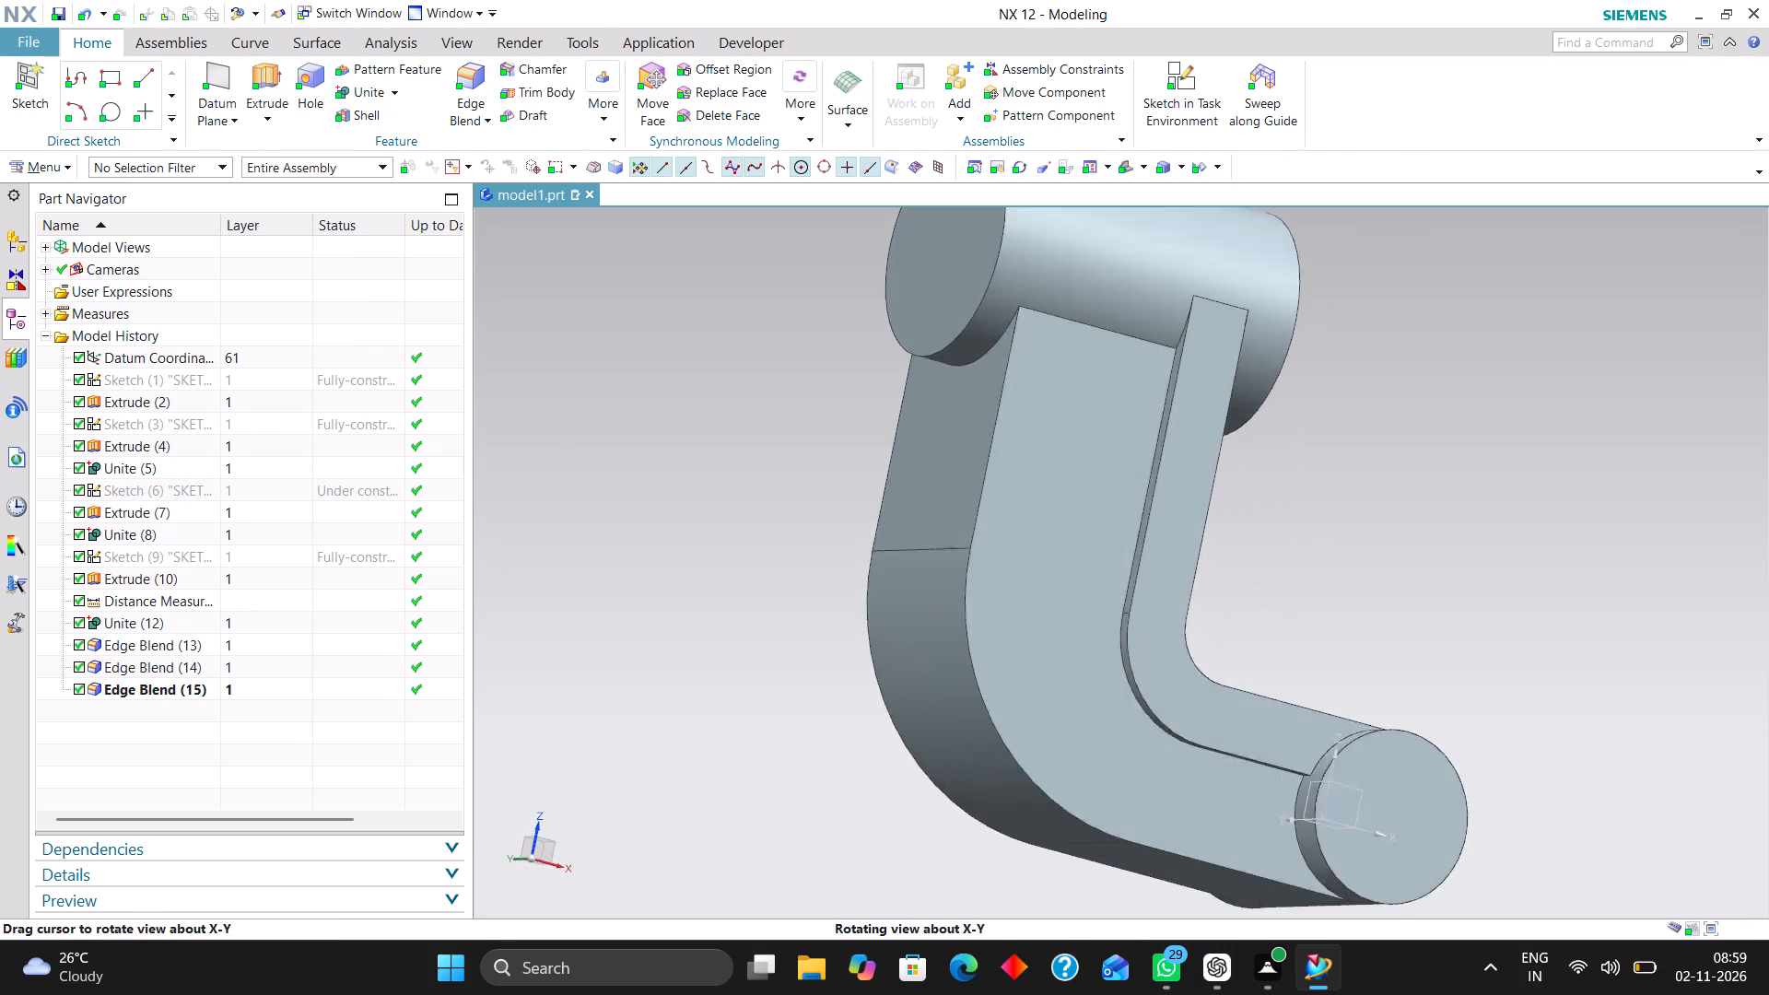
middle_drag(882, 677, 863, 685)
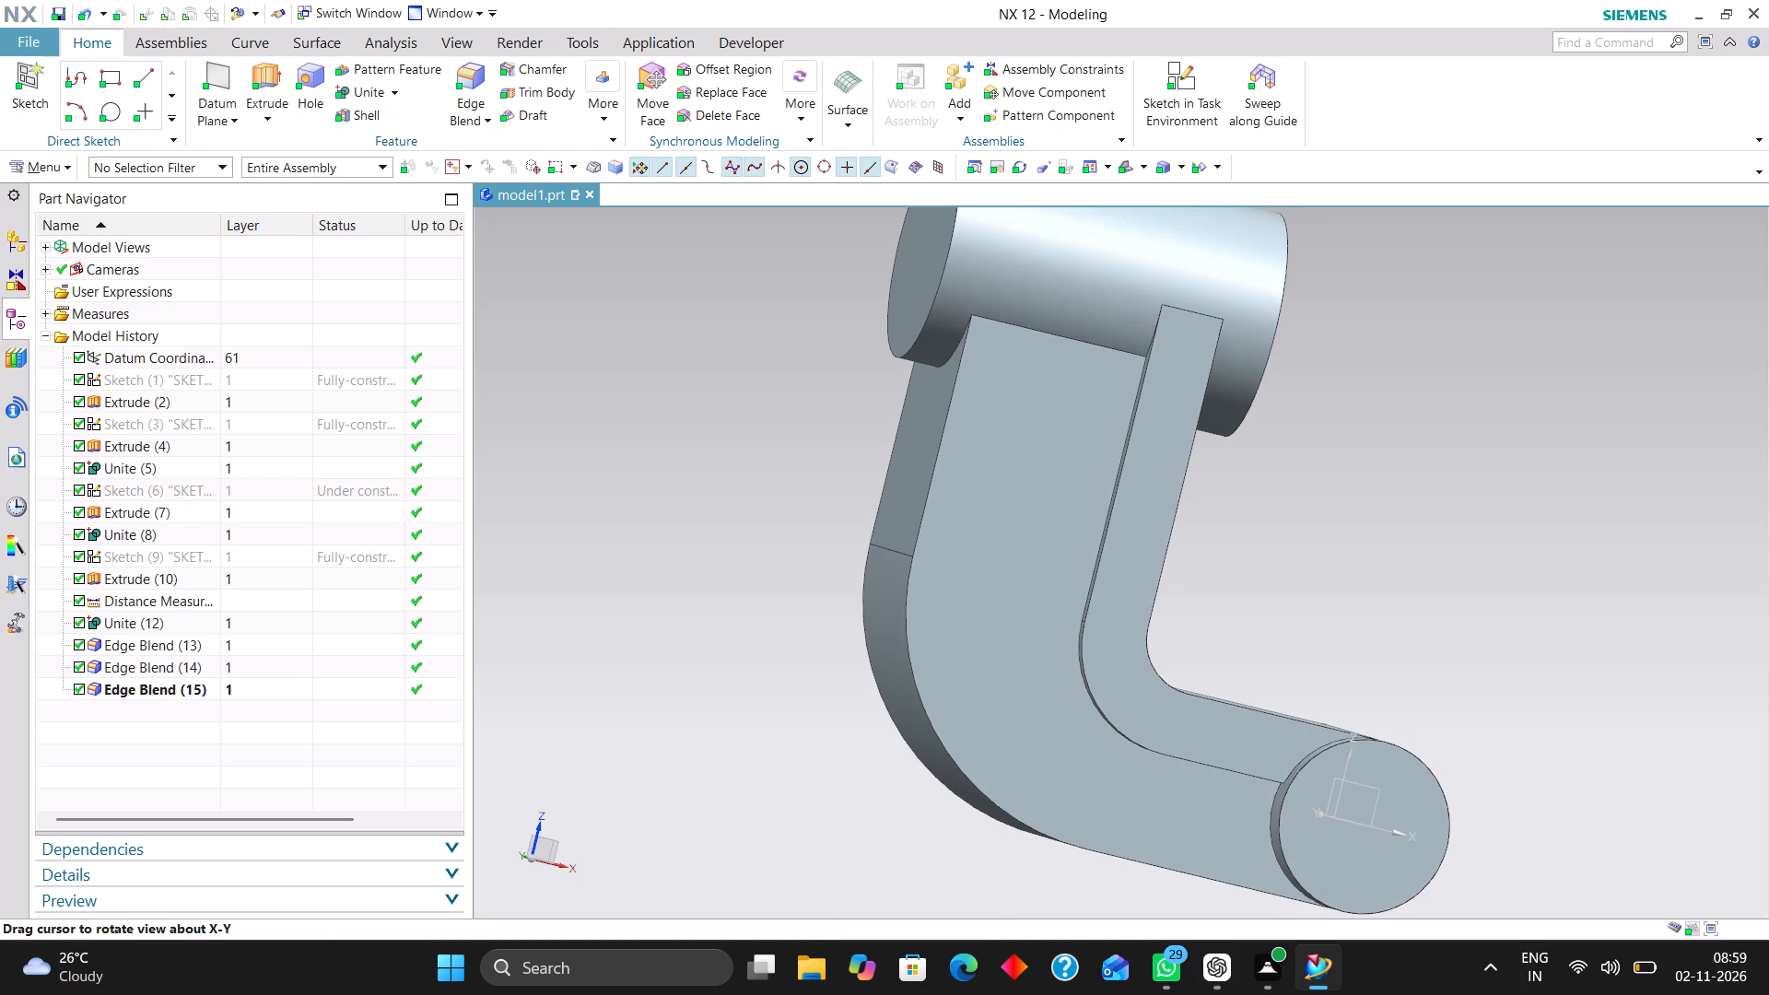
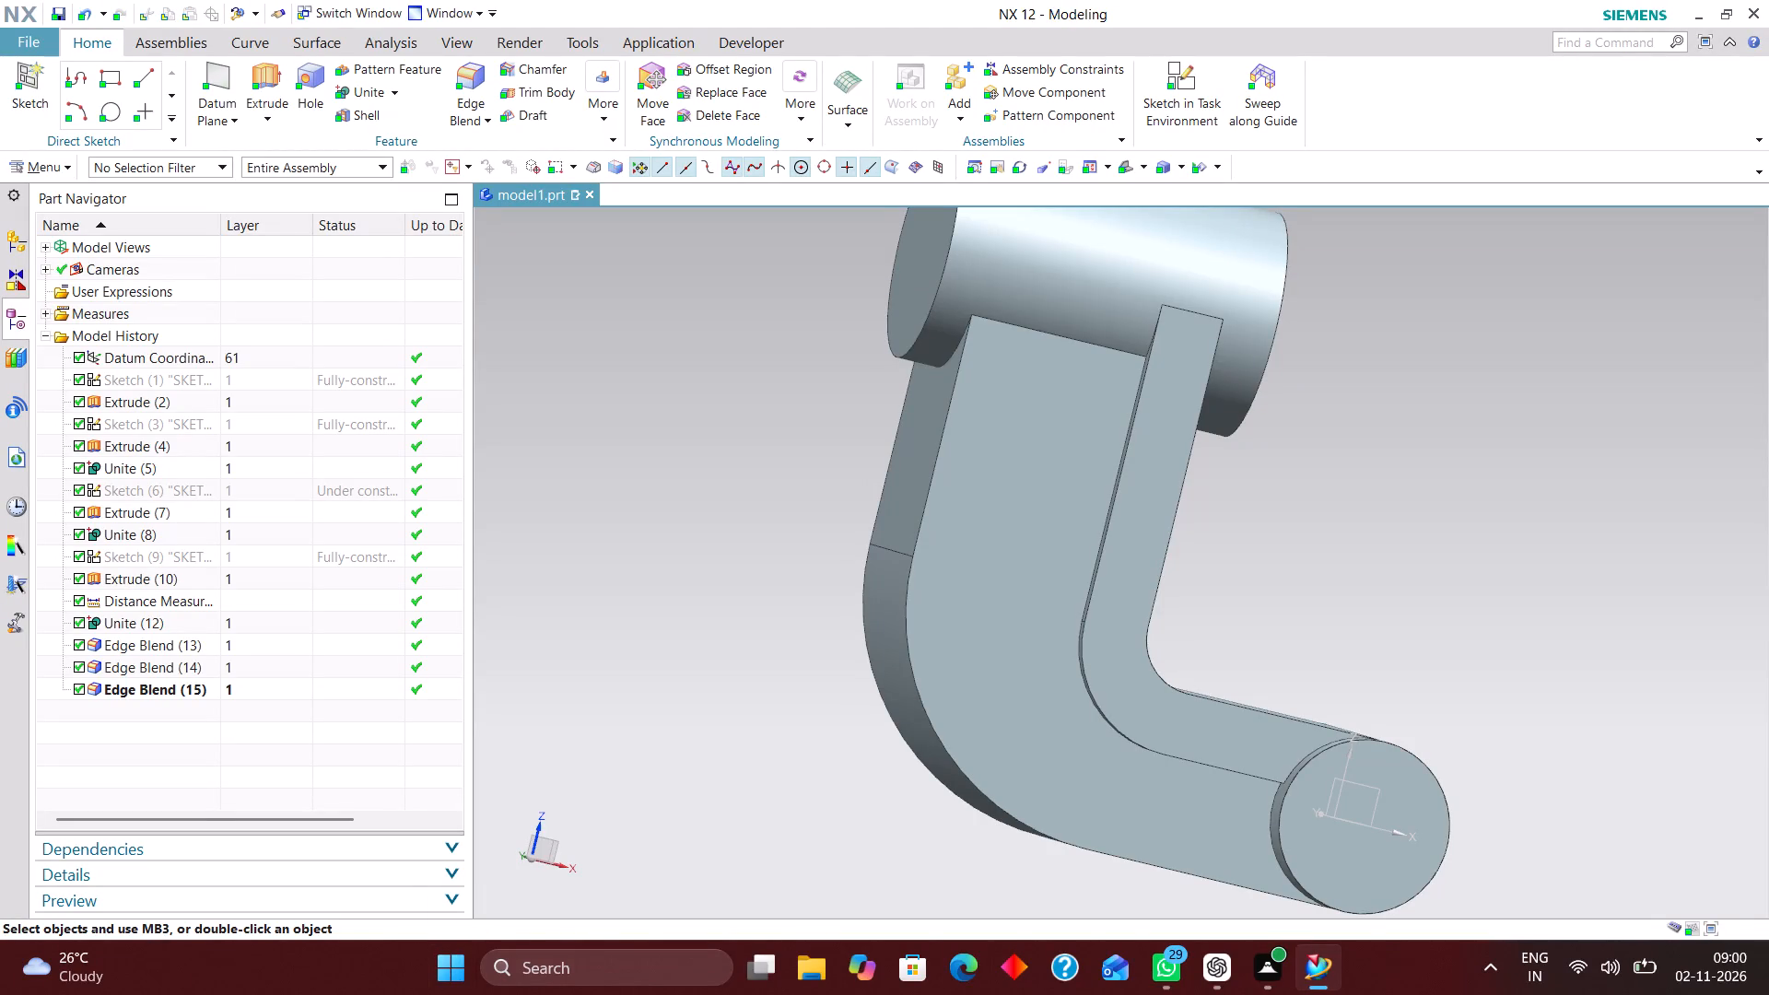
Start a new sketch on the datum system's XZ plane, through the lower cylinder's centre.
click(1126, 166)
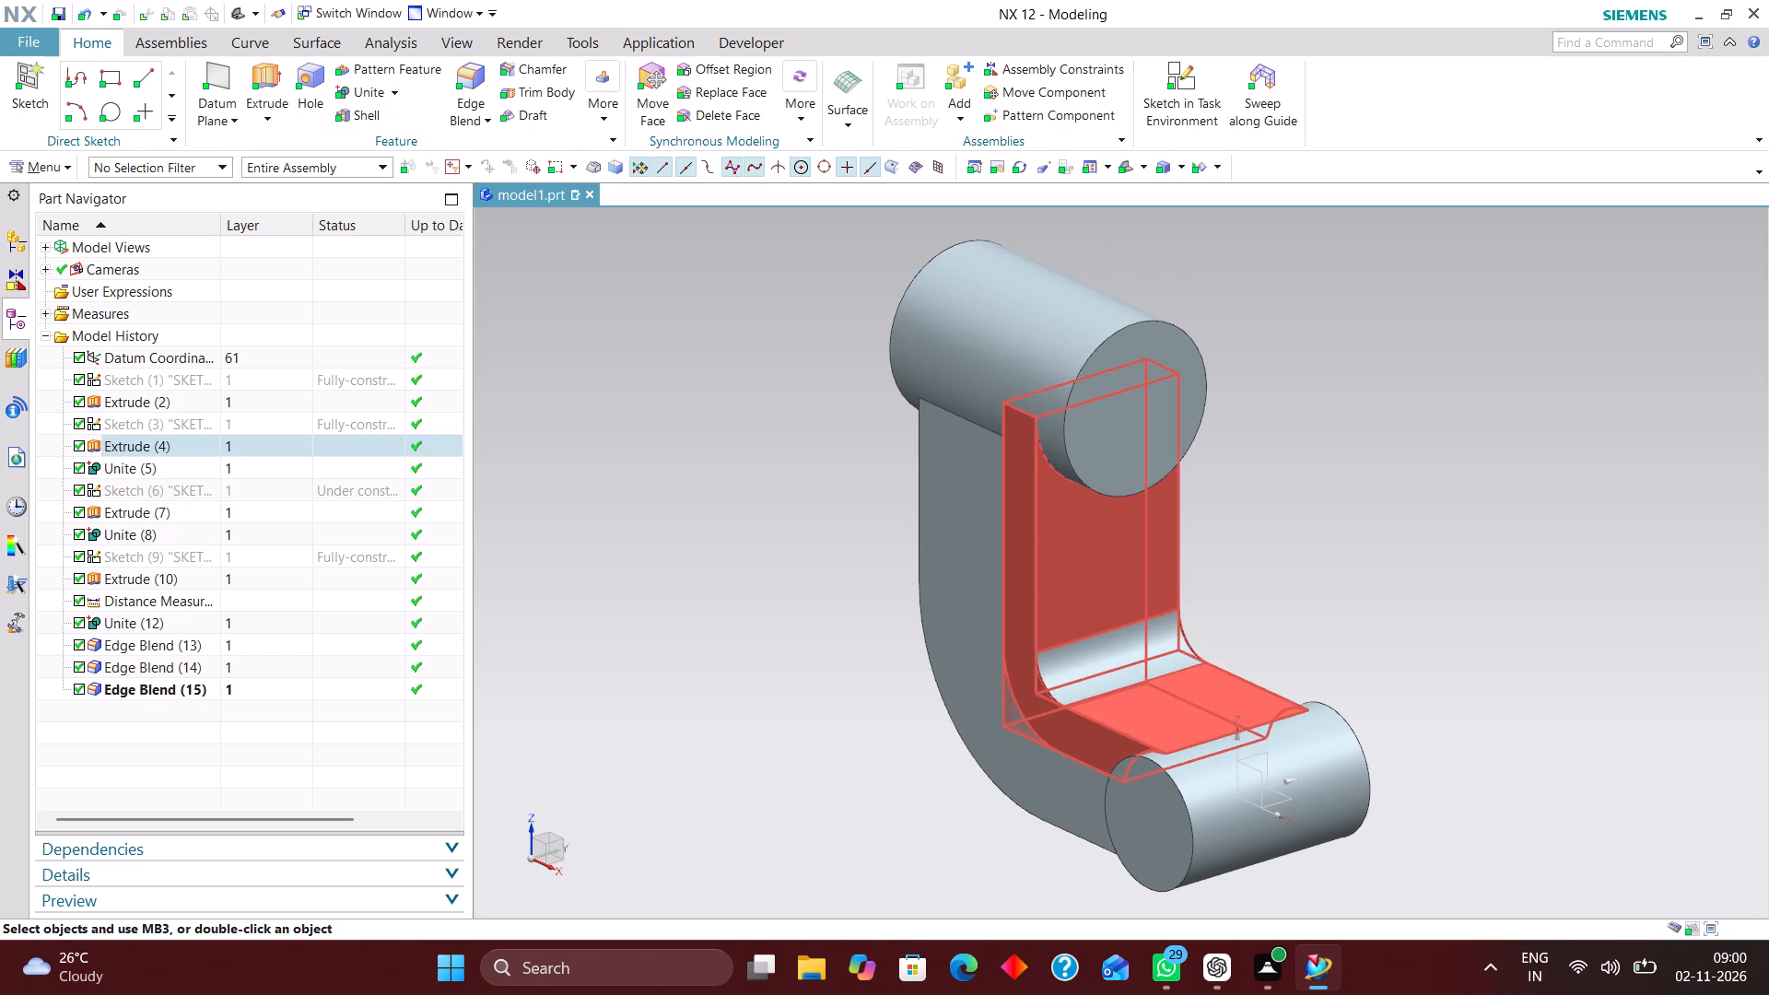
scroll(1084, 573, down, 2)
scroll(1093, 699, up, 2)
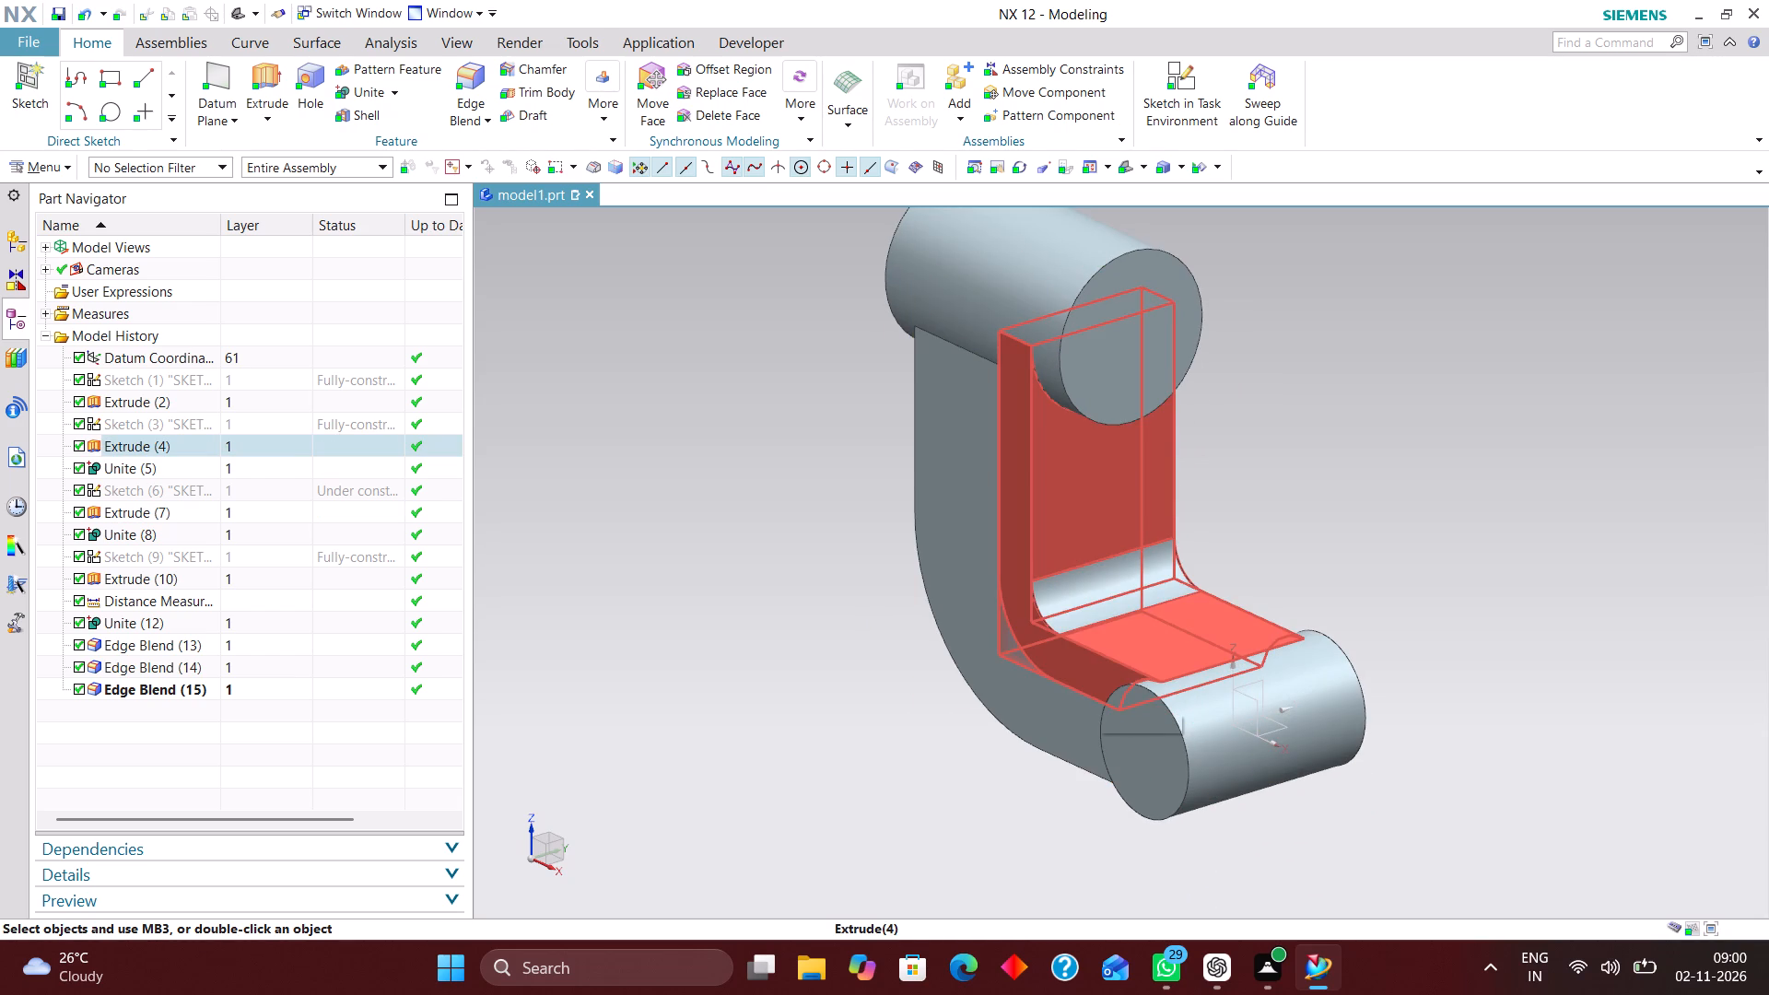
scroll(1110, 623, down, 1)
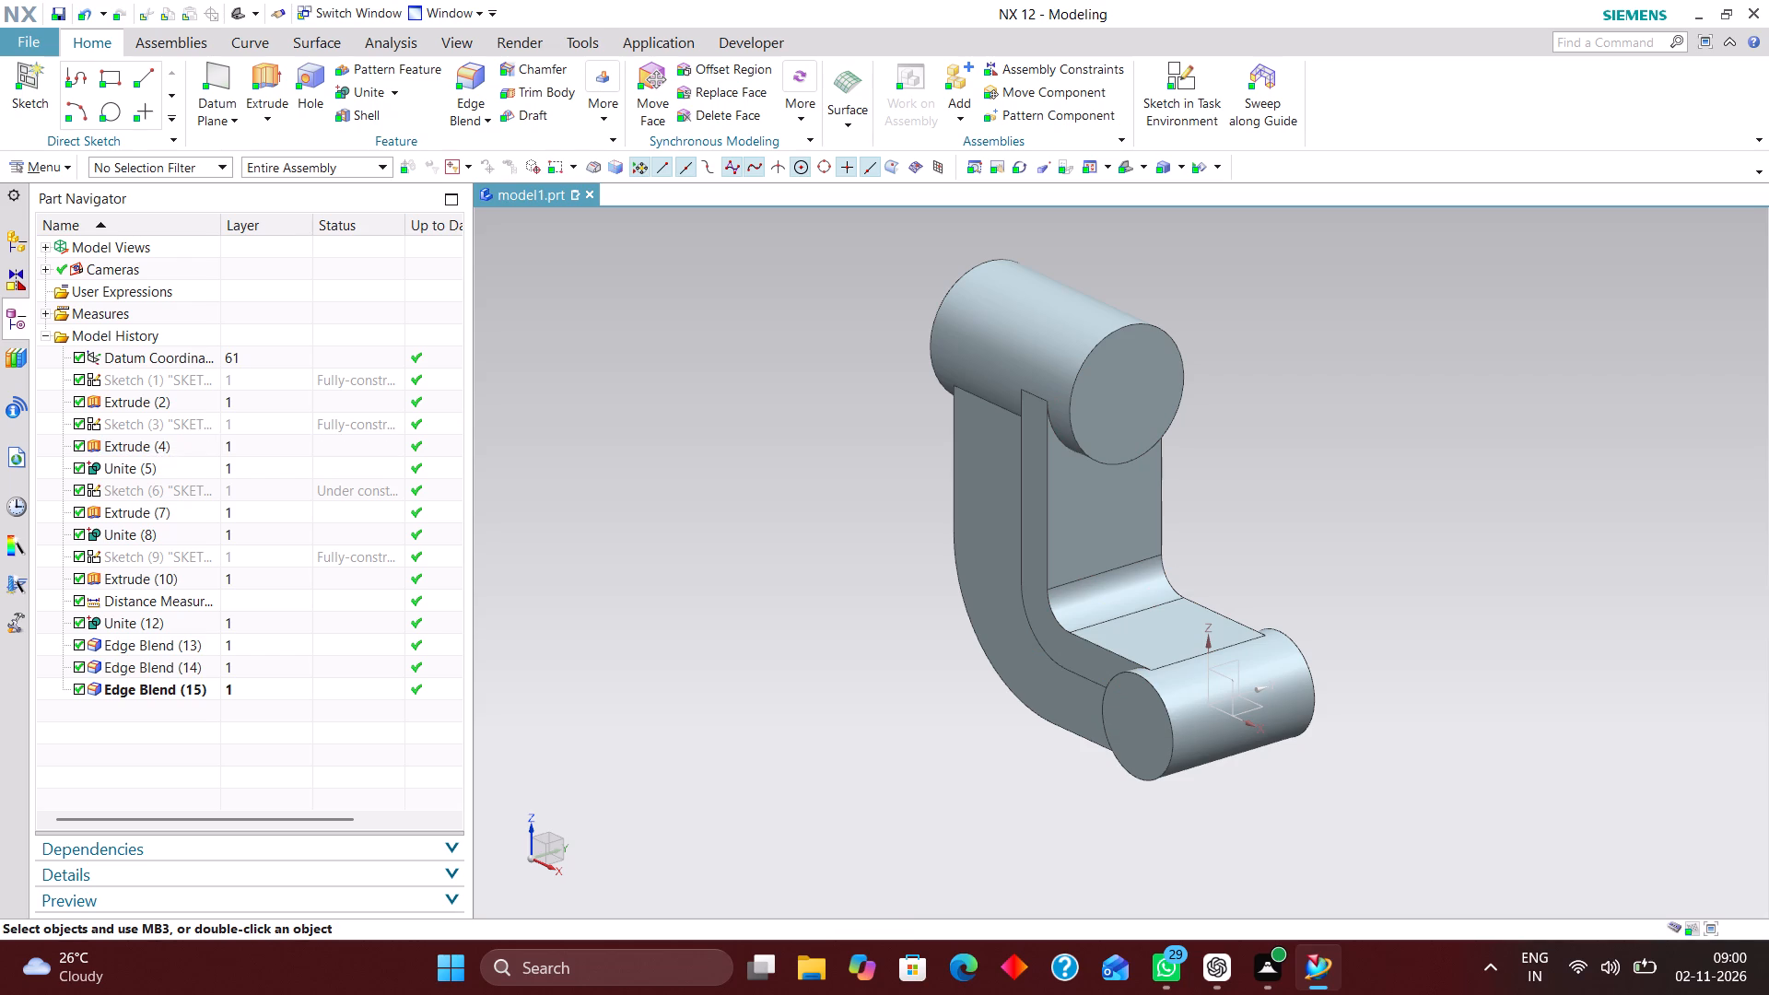
click(1193, 76)
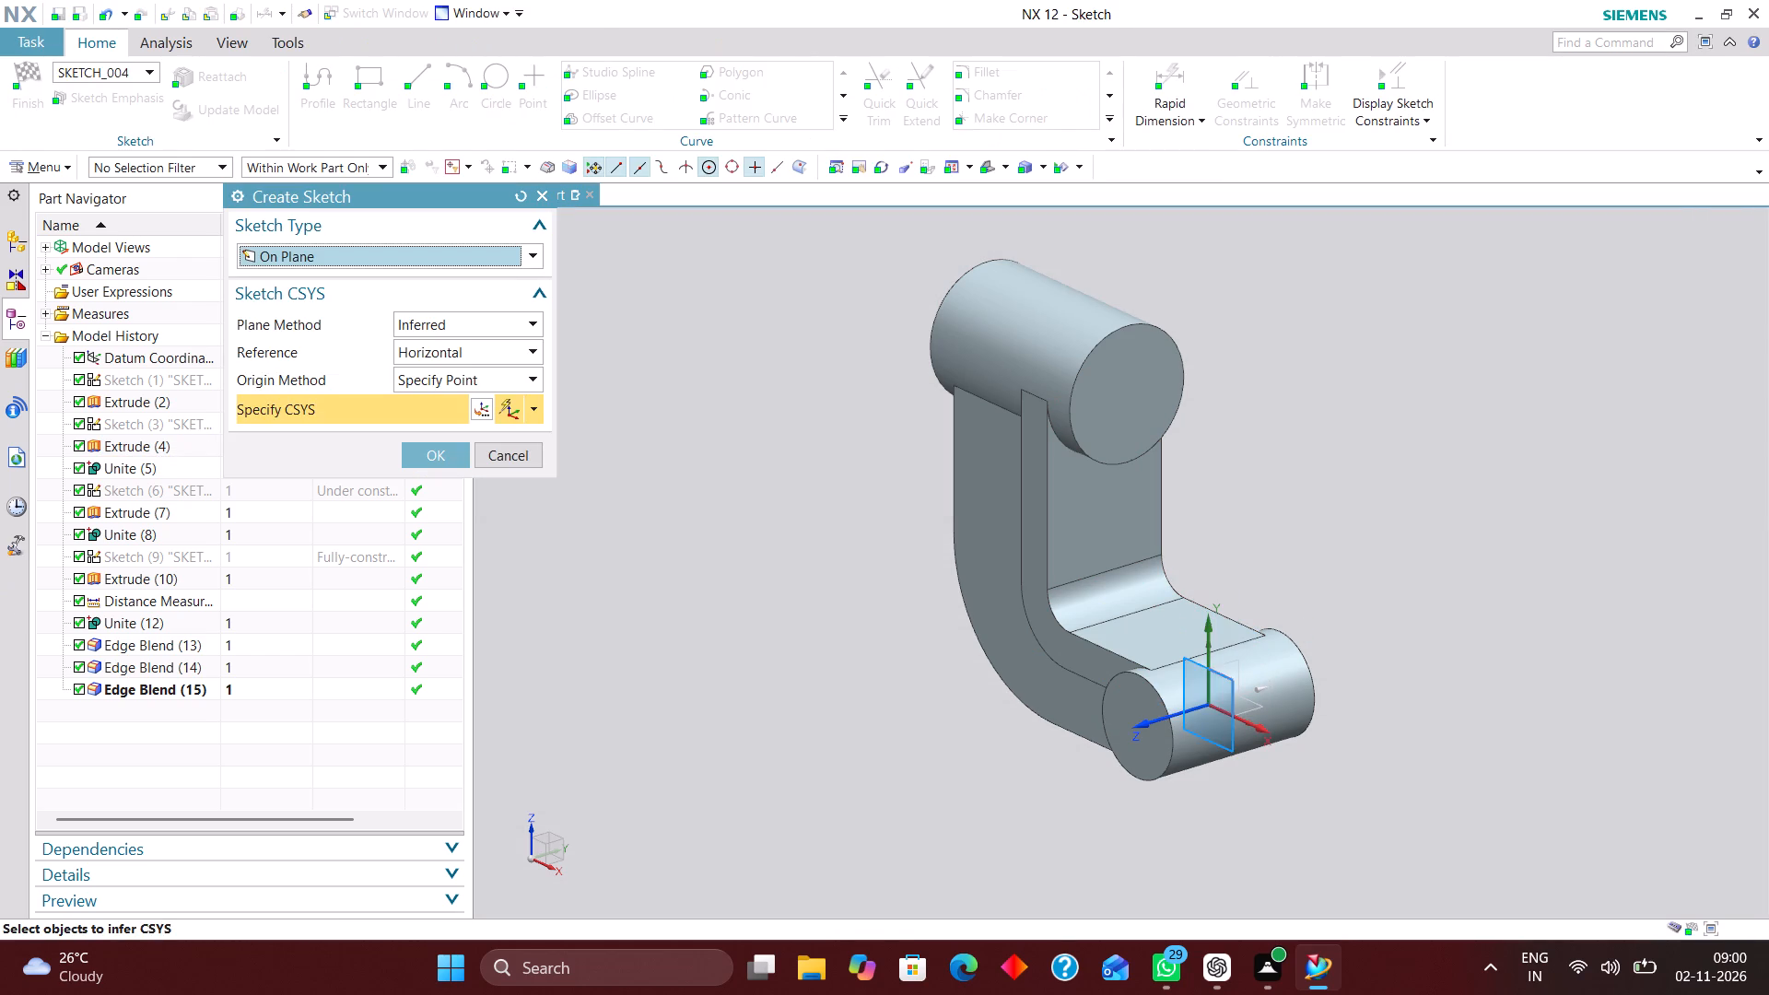
click(1233, 681)
click(446, 460)
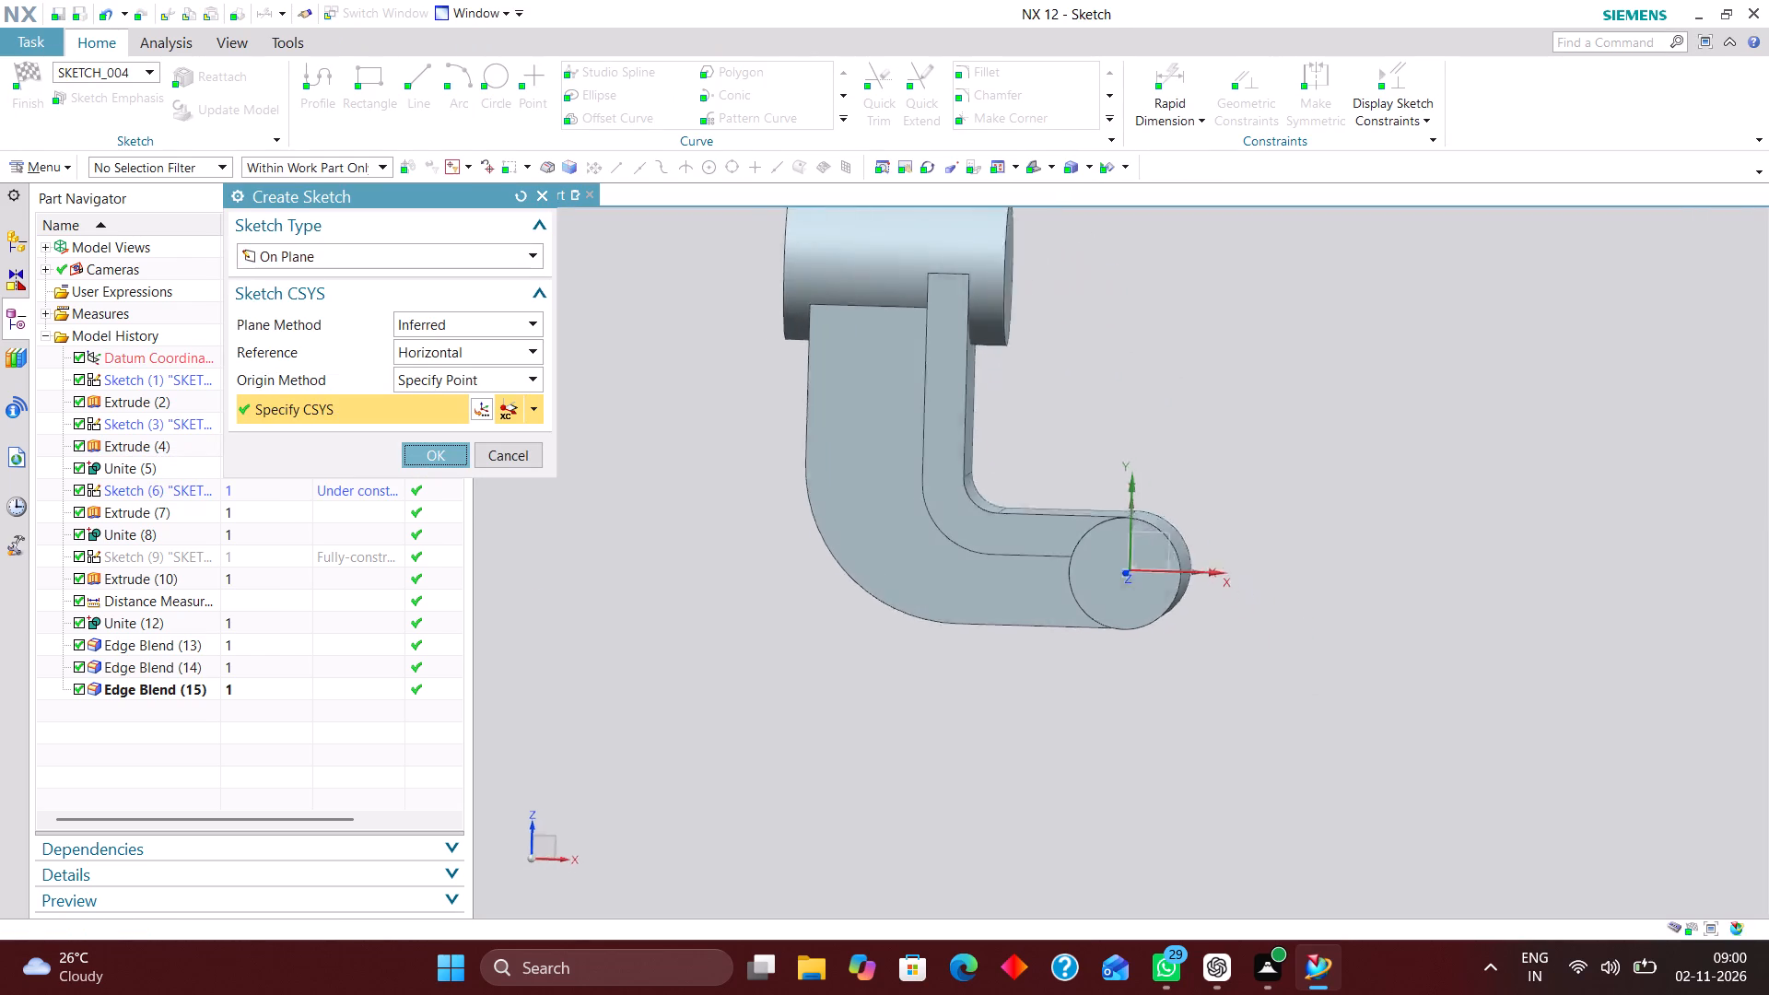
scroll(955, 779, down, 5)
scroll(953, 749, up, 4)
scroll(947, 759, down, 2)
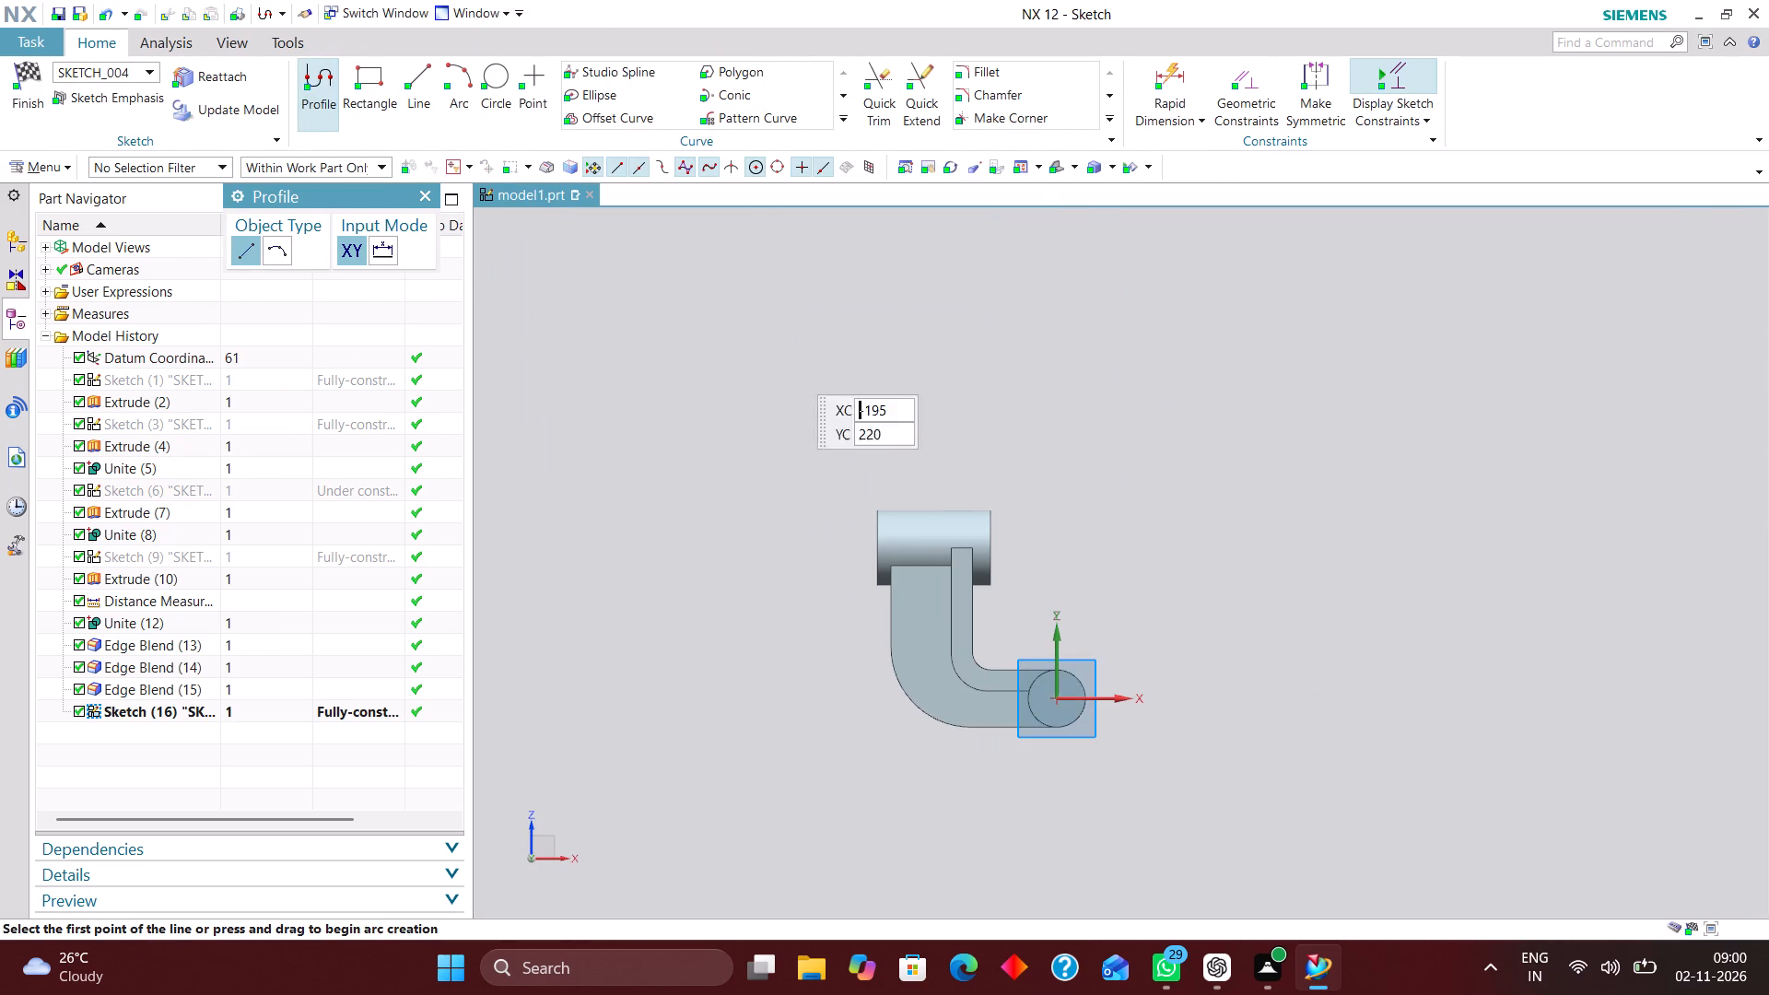
Sketch a circle about 39 mm in diameter in the empty space above the upper cylinder.
click(491, 73)
click(933, 445)
click(955, 465)
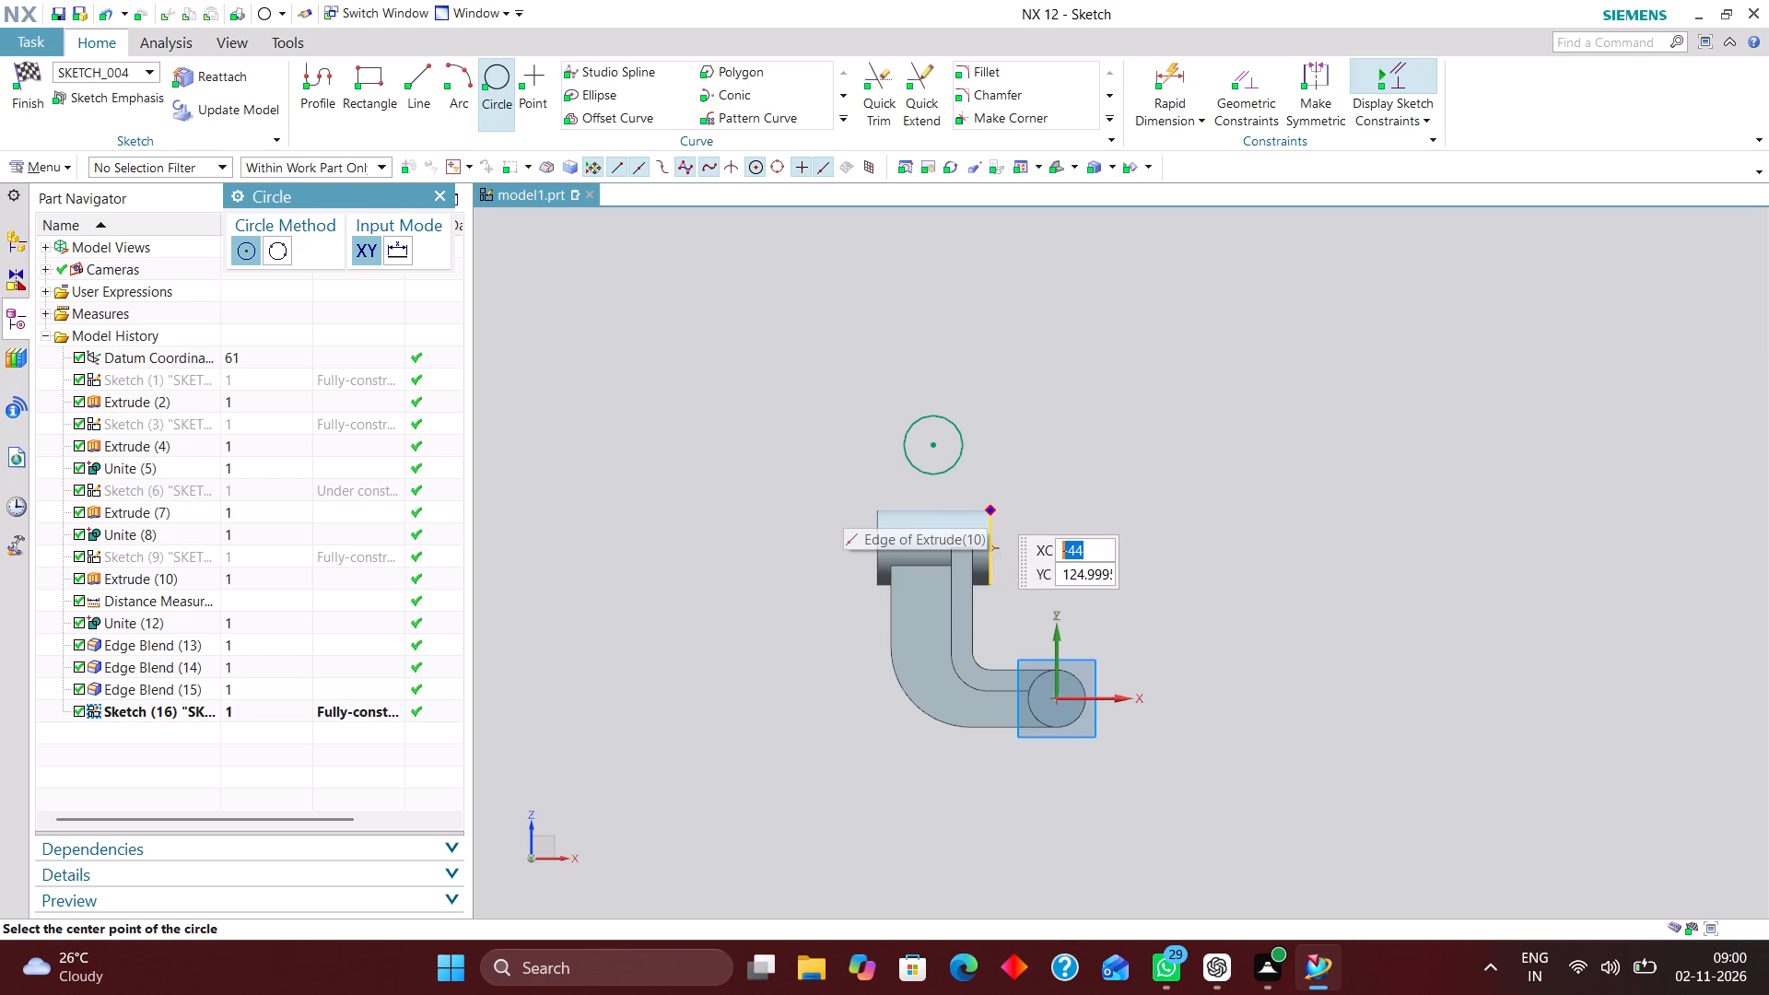
click(988, 504)
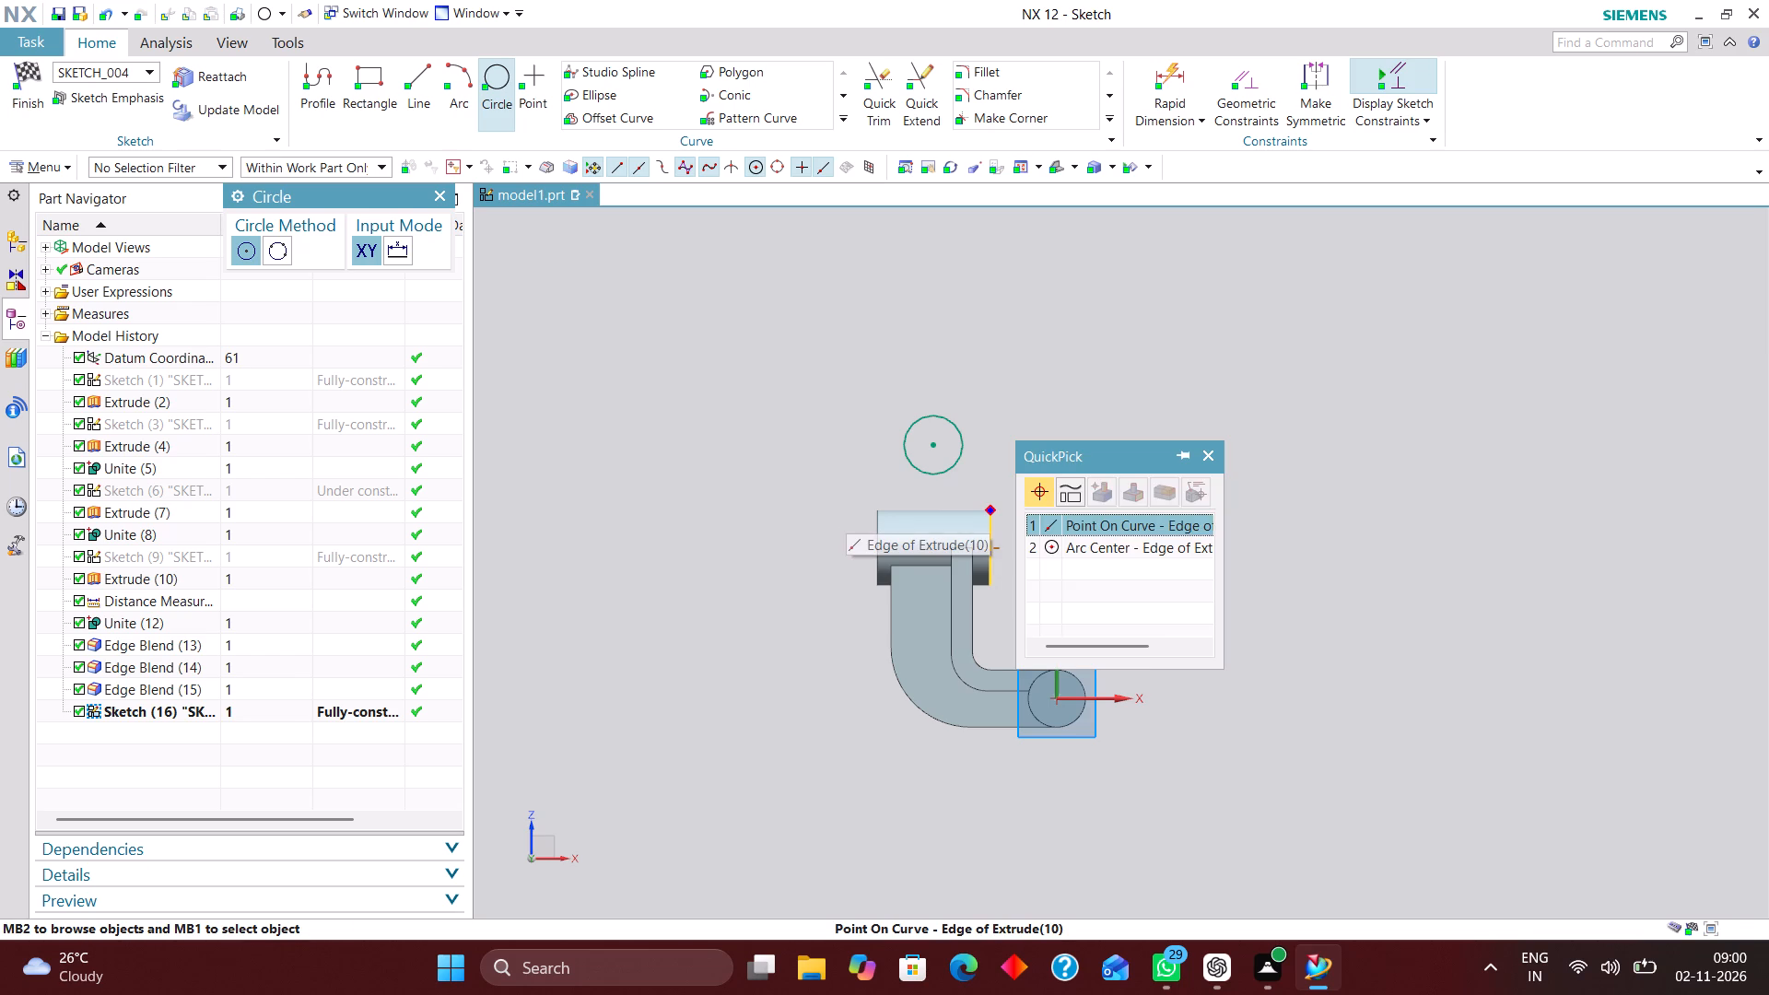
click(1210, 450)
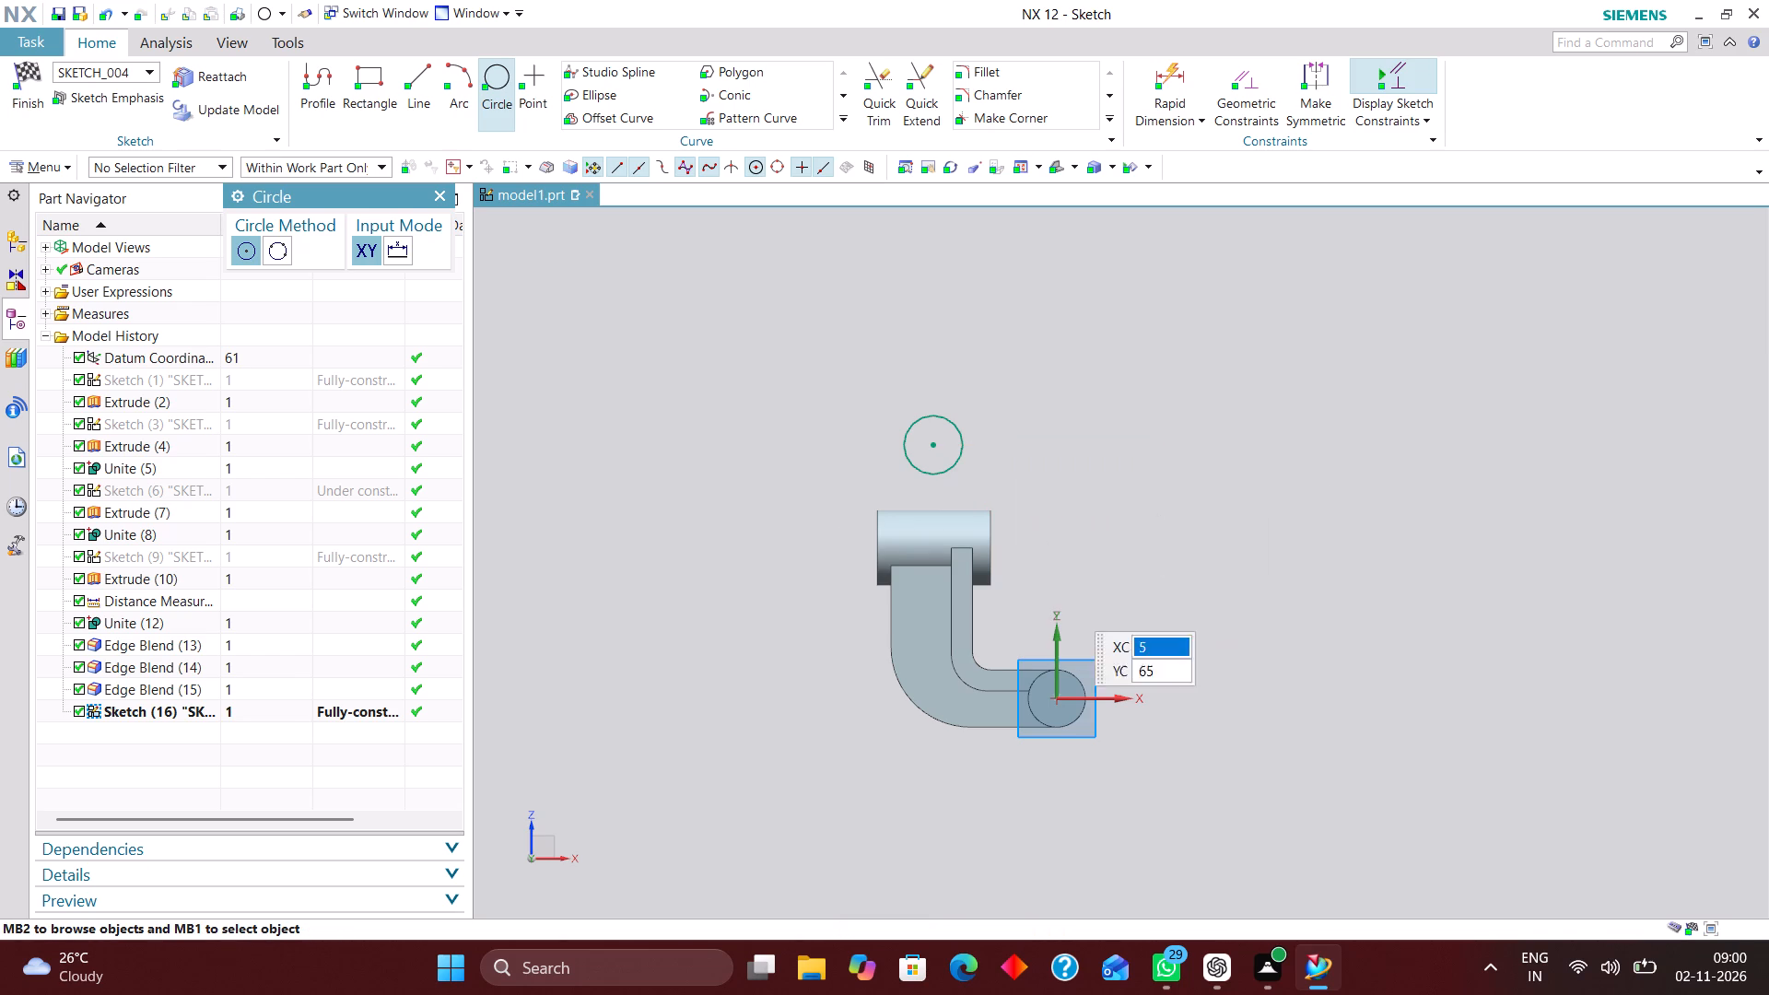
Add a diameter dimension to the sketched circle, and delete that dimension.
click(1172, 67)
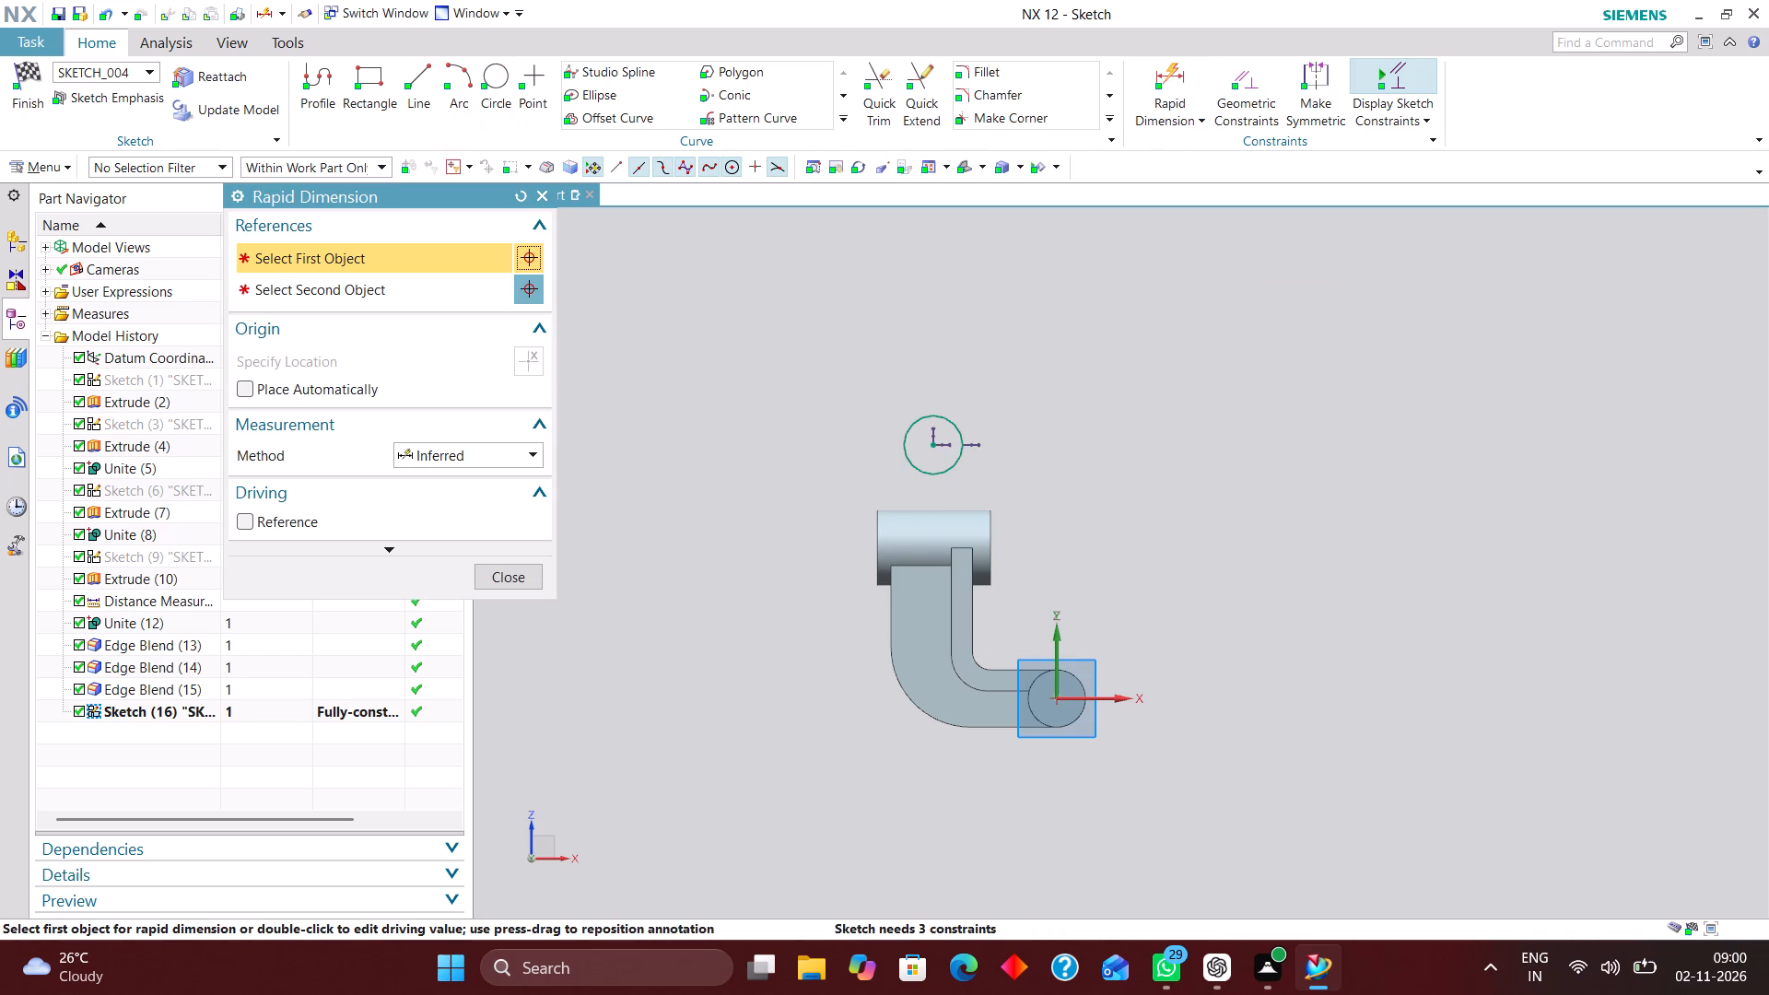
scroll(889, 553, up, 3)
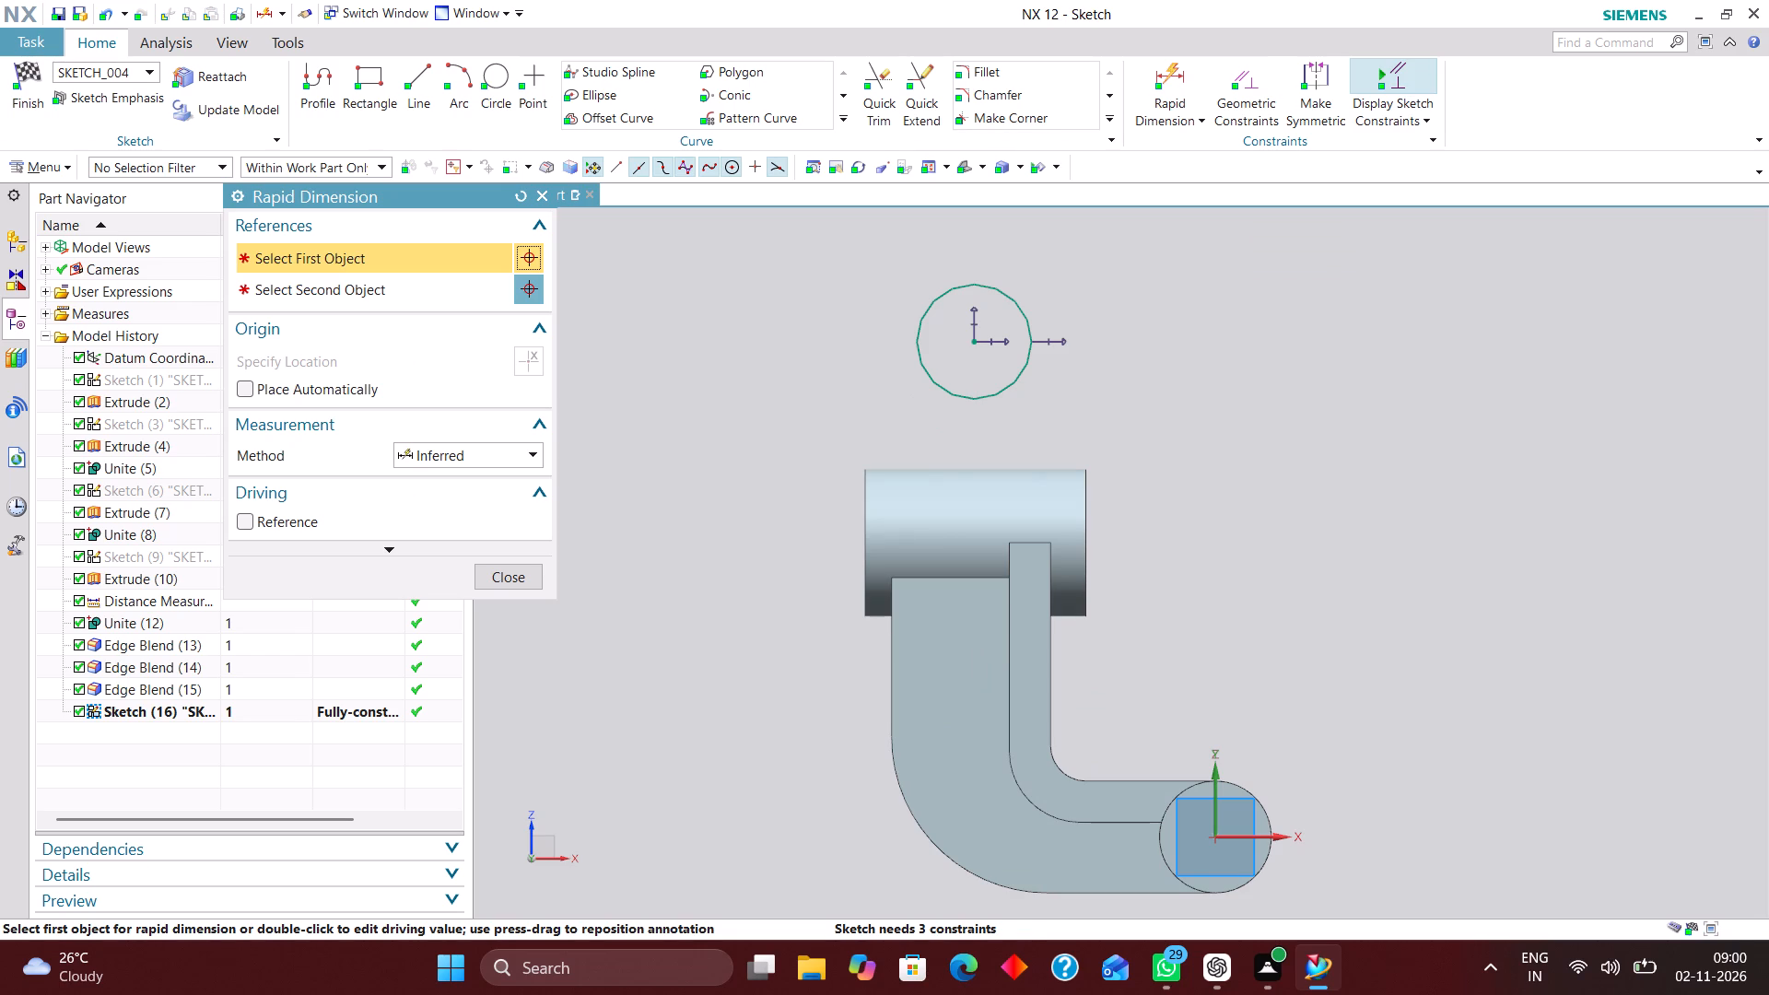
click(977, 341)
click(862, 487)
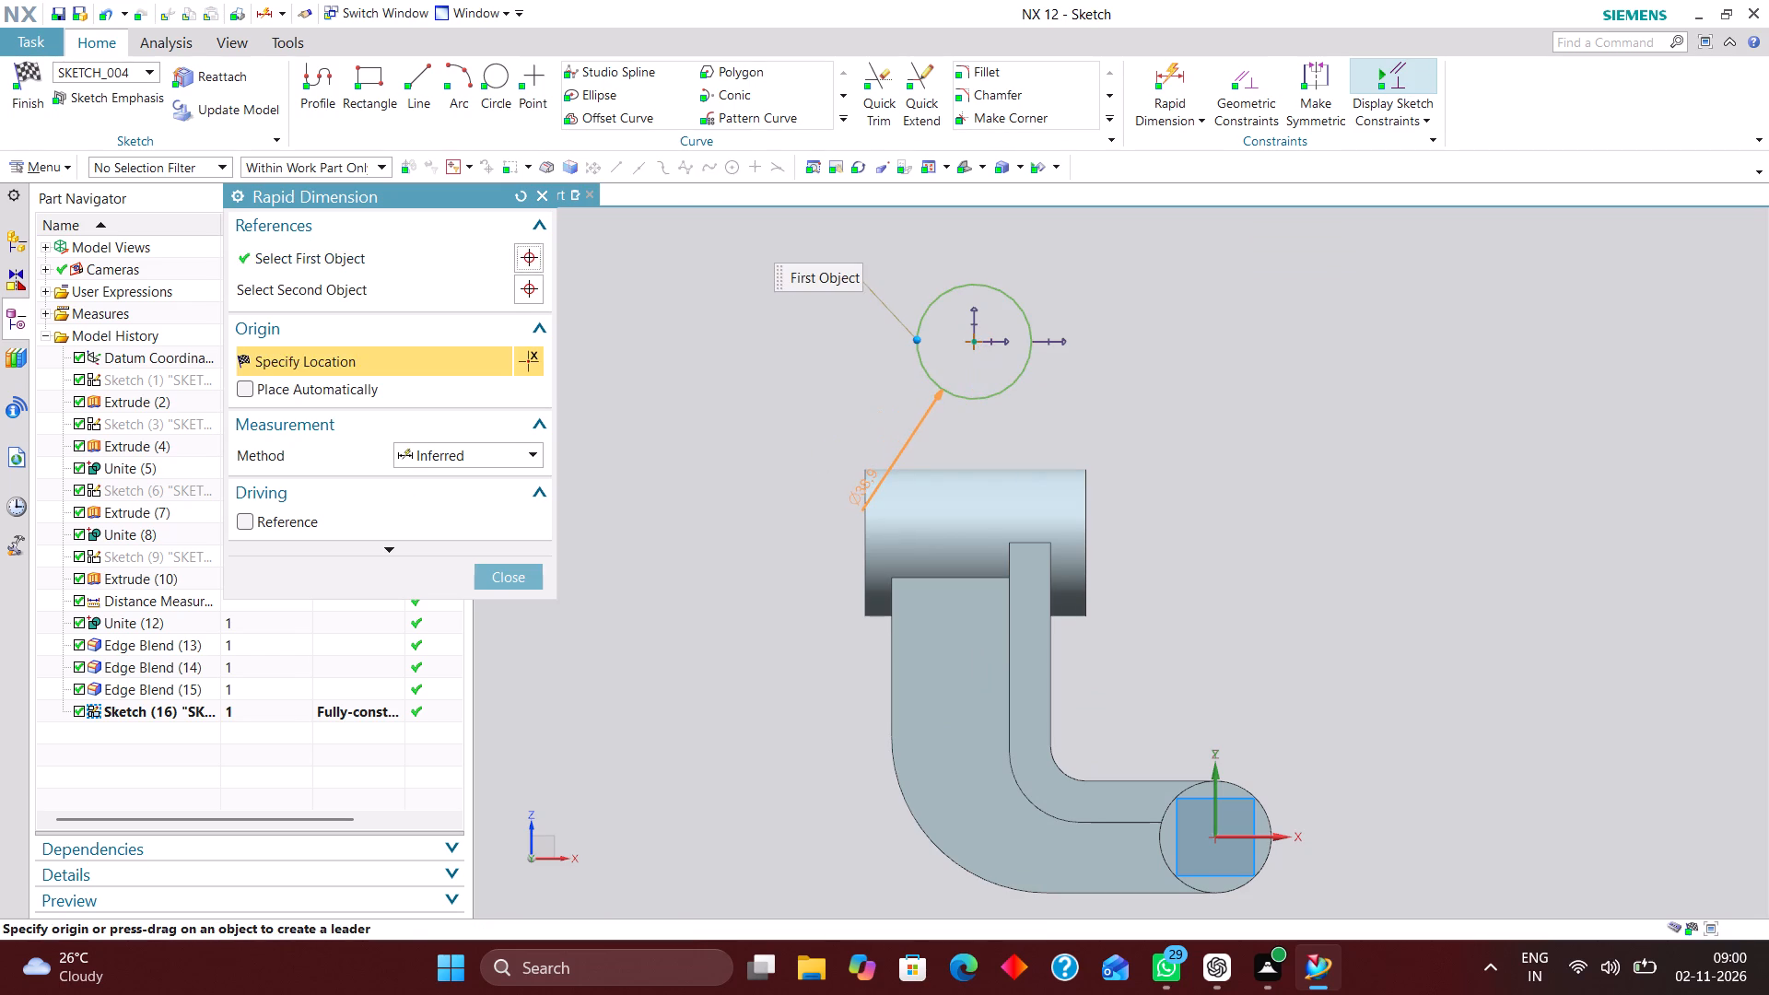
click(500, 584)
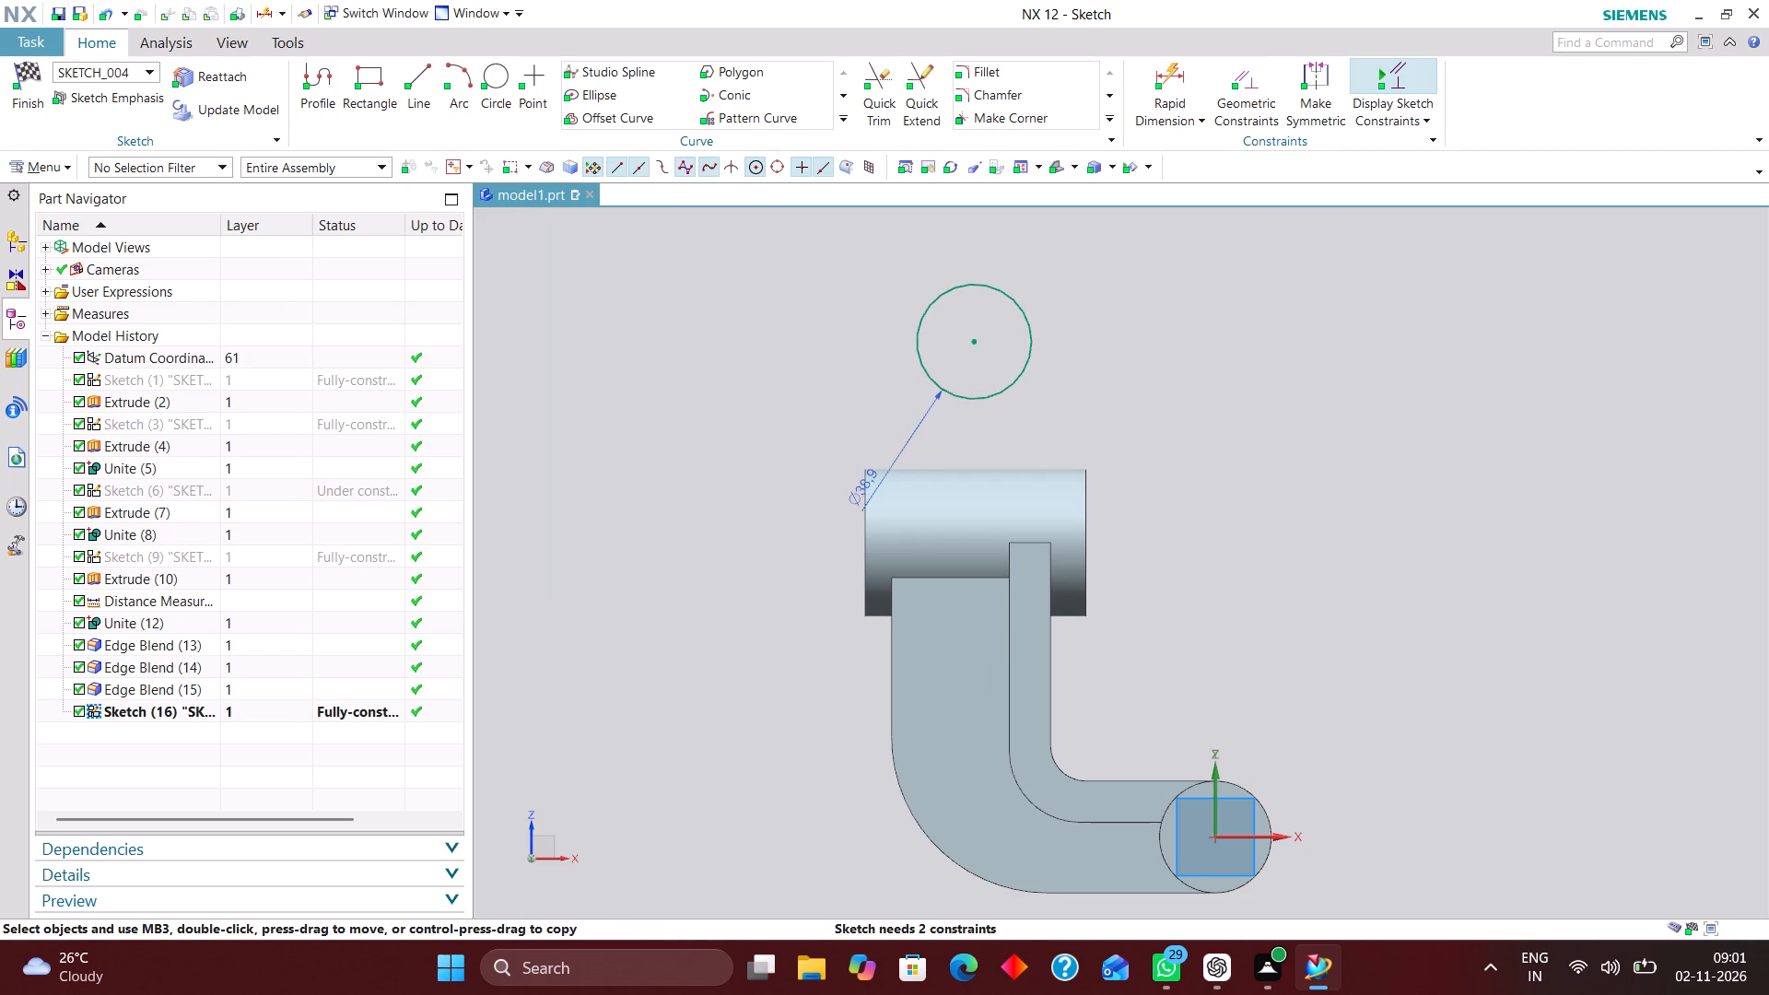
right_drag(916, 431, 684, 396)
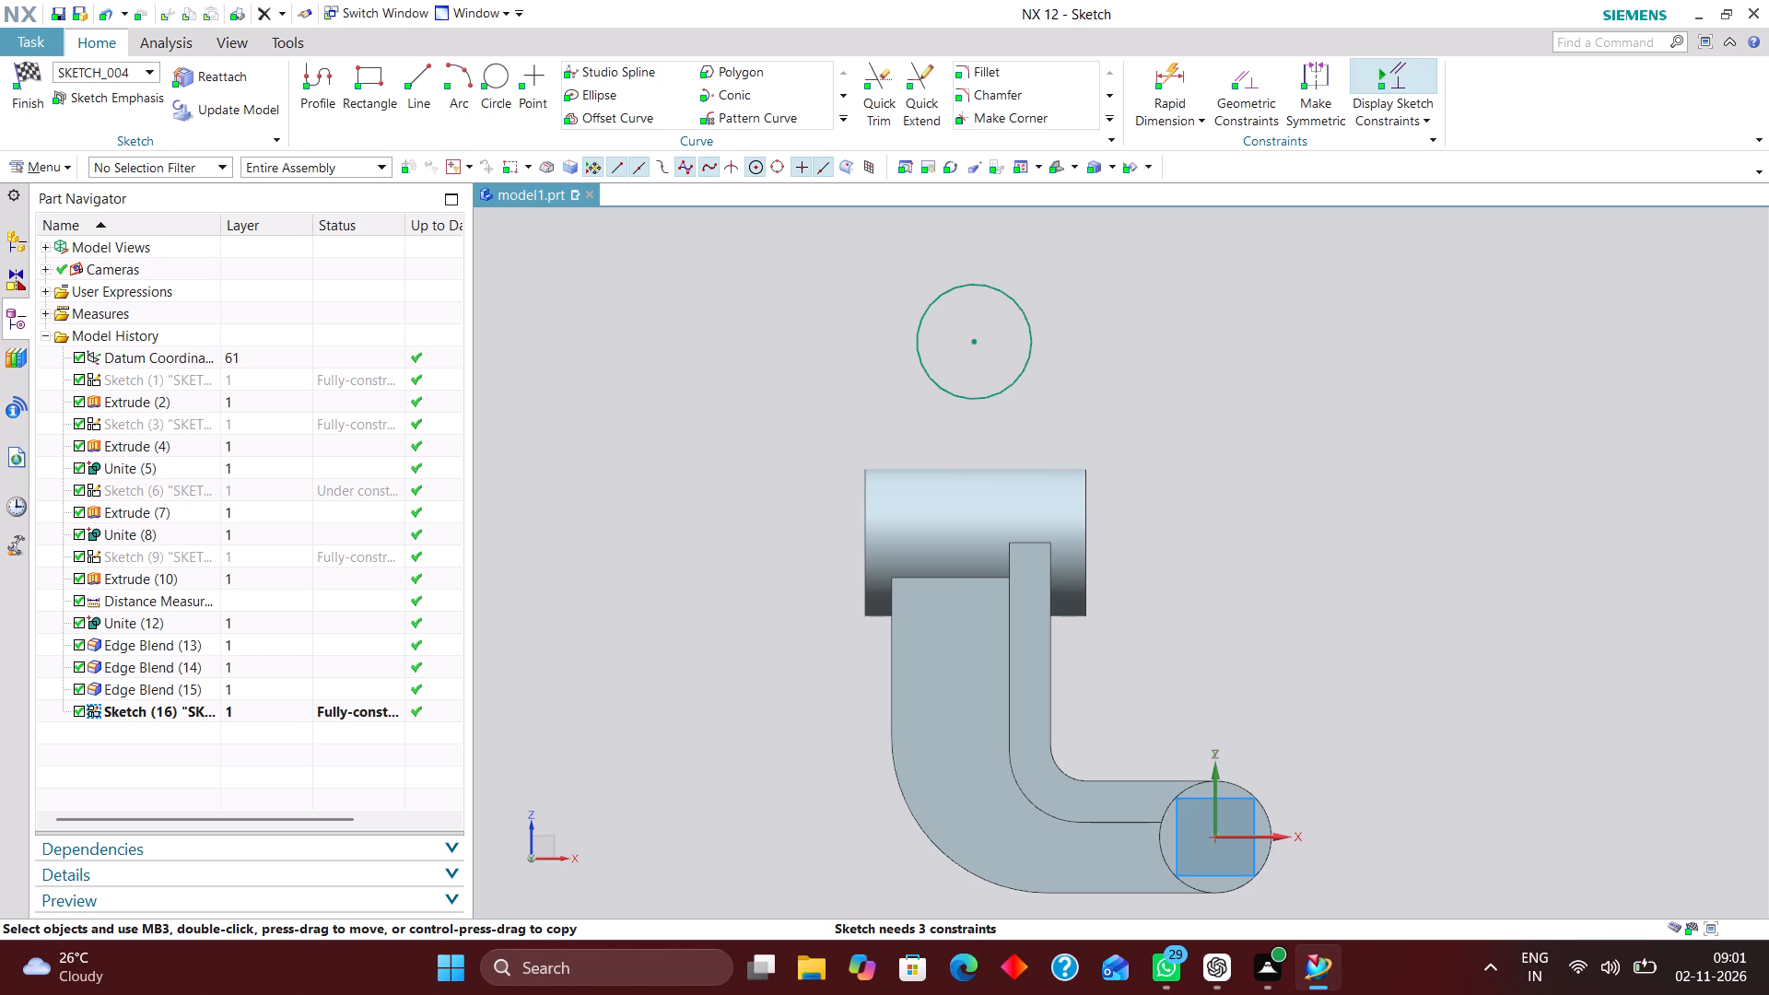
Sketch a vertical line about 45 mm long running upward from the upper cylinder's outer end edge, on the side away from the lower cylinder.
scroll(1088, 474, down, 3)
scroll(1104, 570, up, 5)
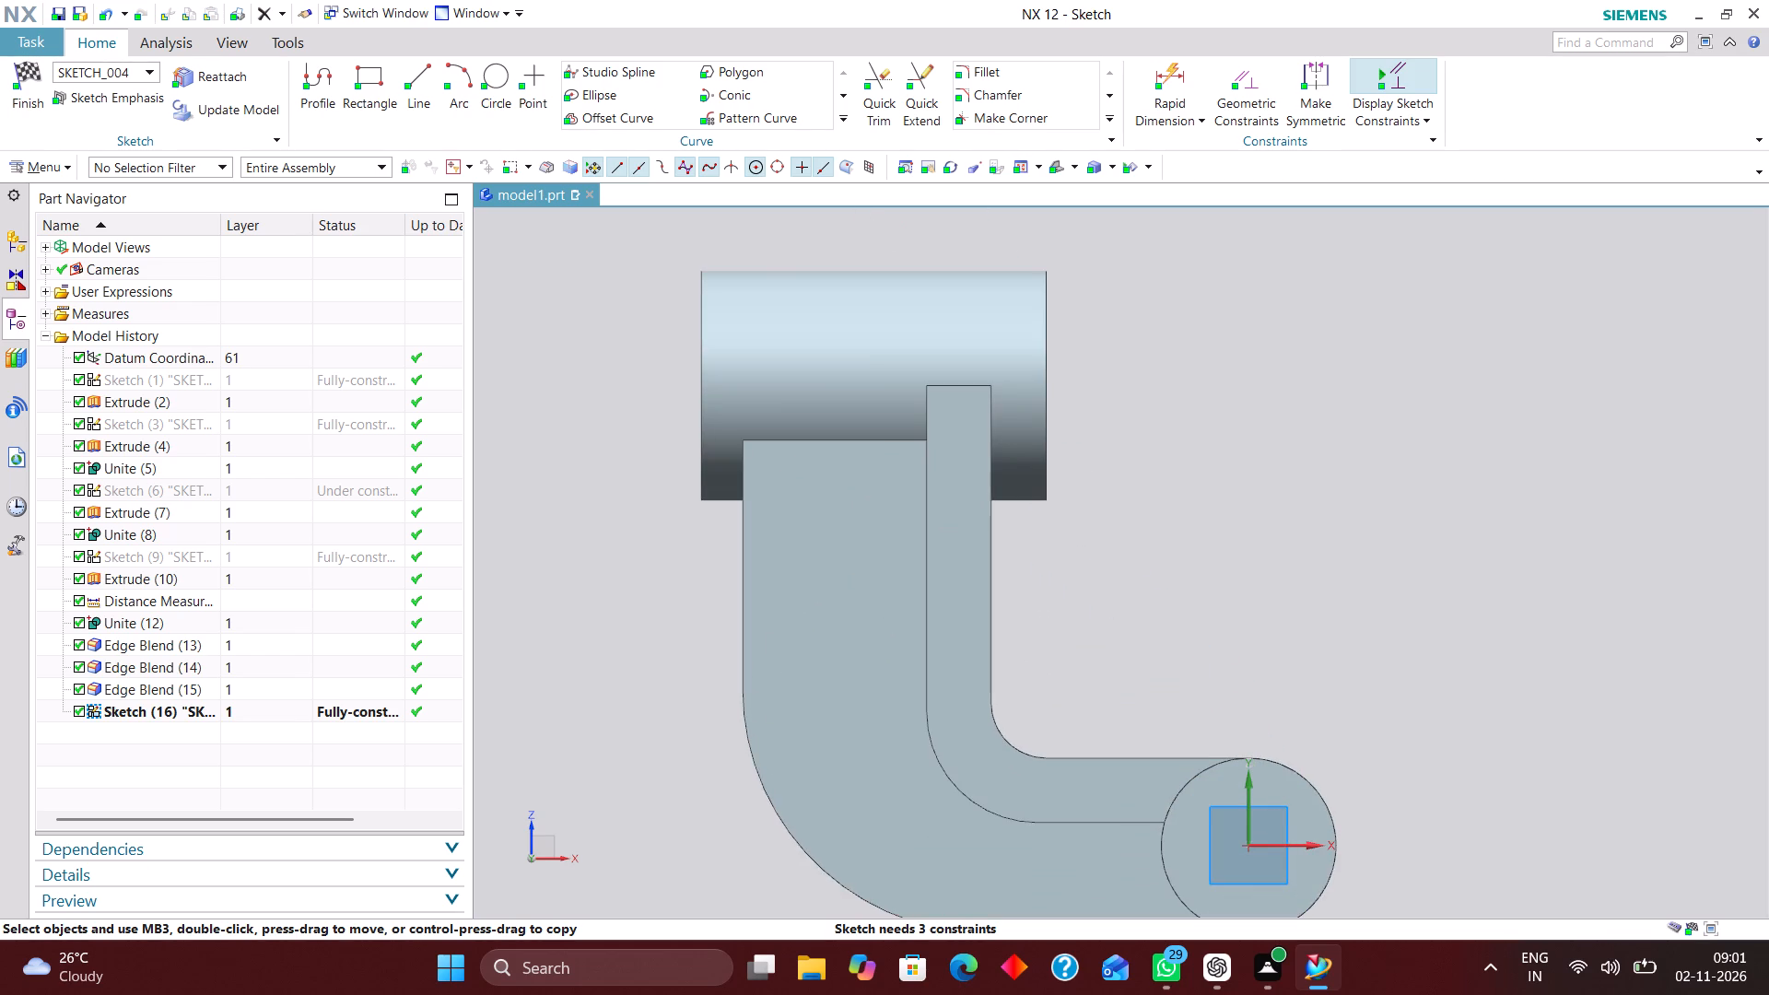
scroll(1187, 529, down, 2)
scroll(1230, 499, up, 1)
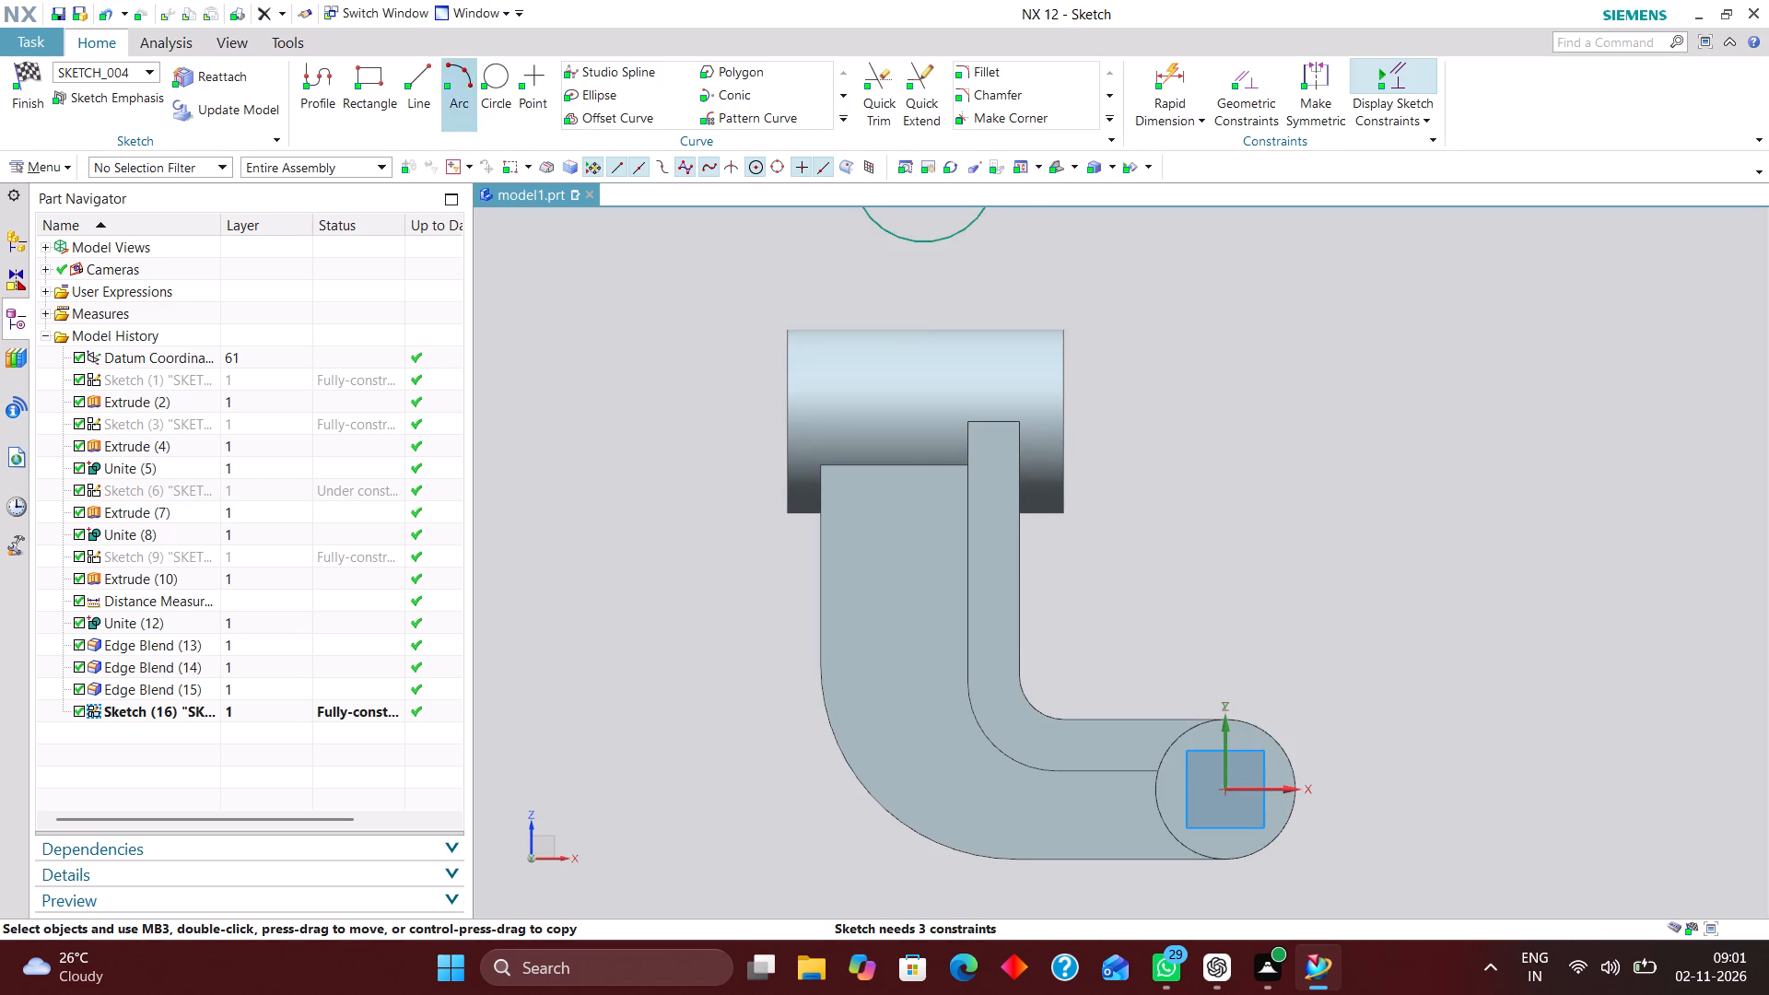
click(419, 81)
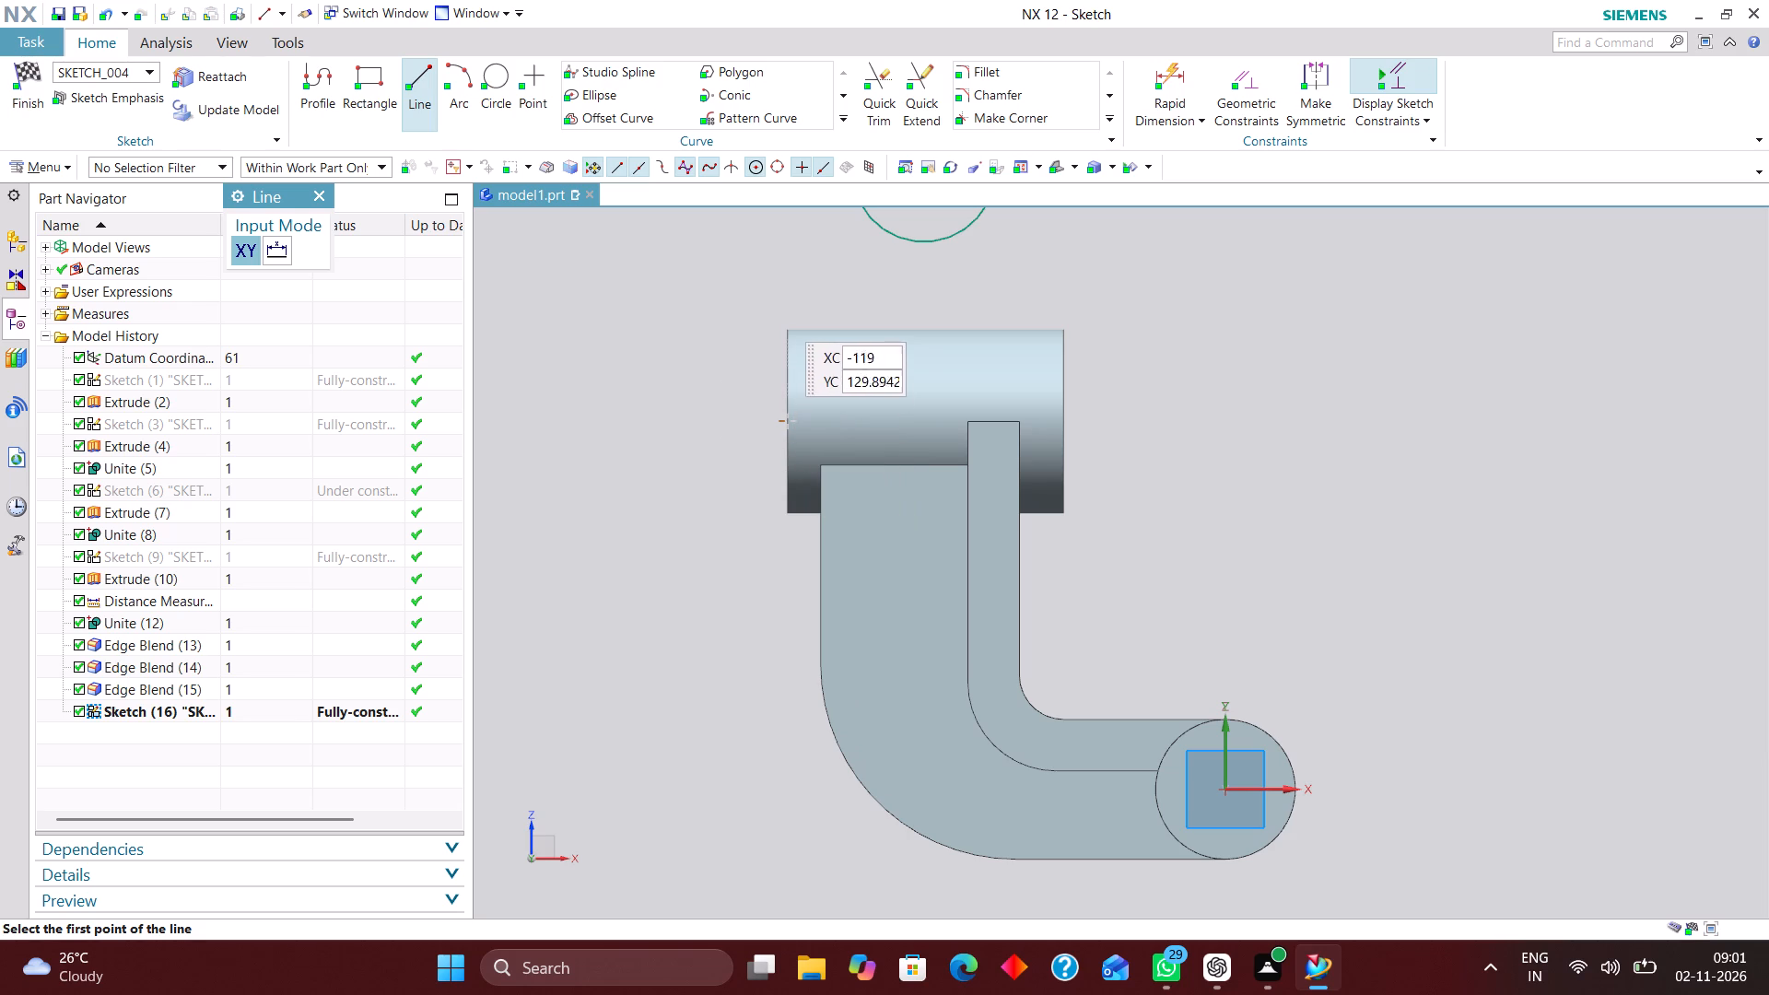
click(785, 424)
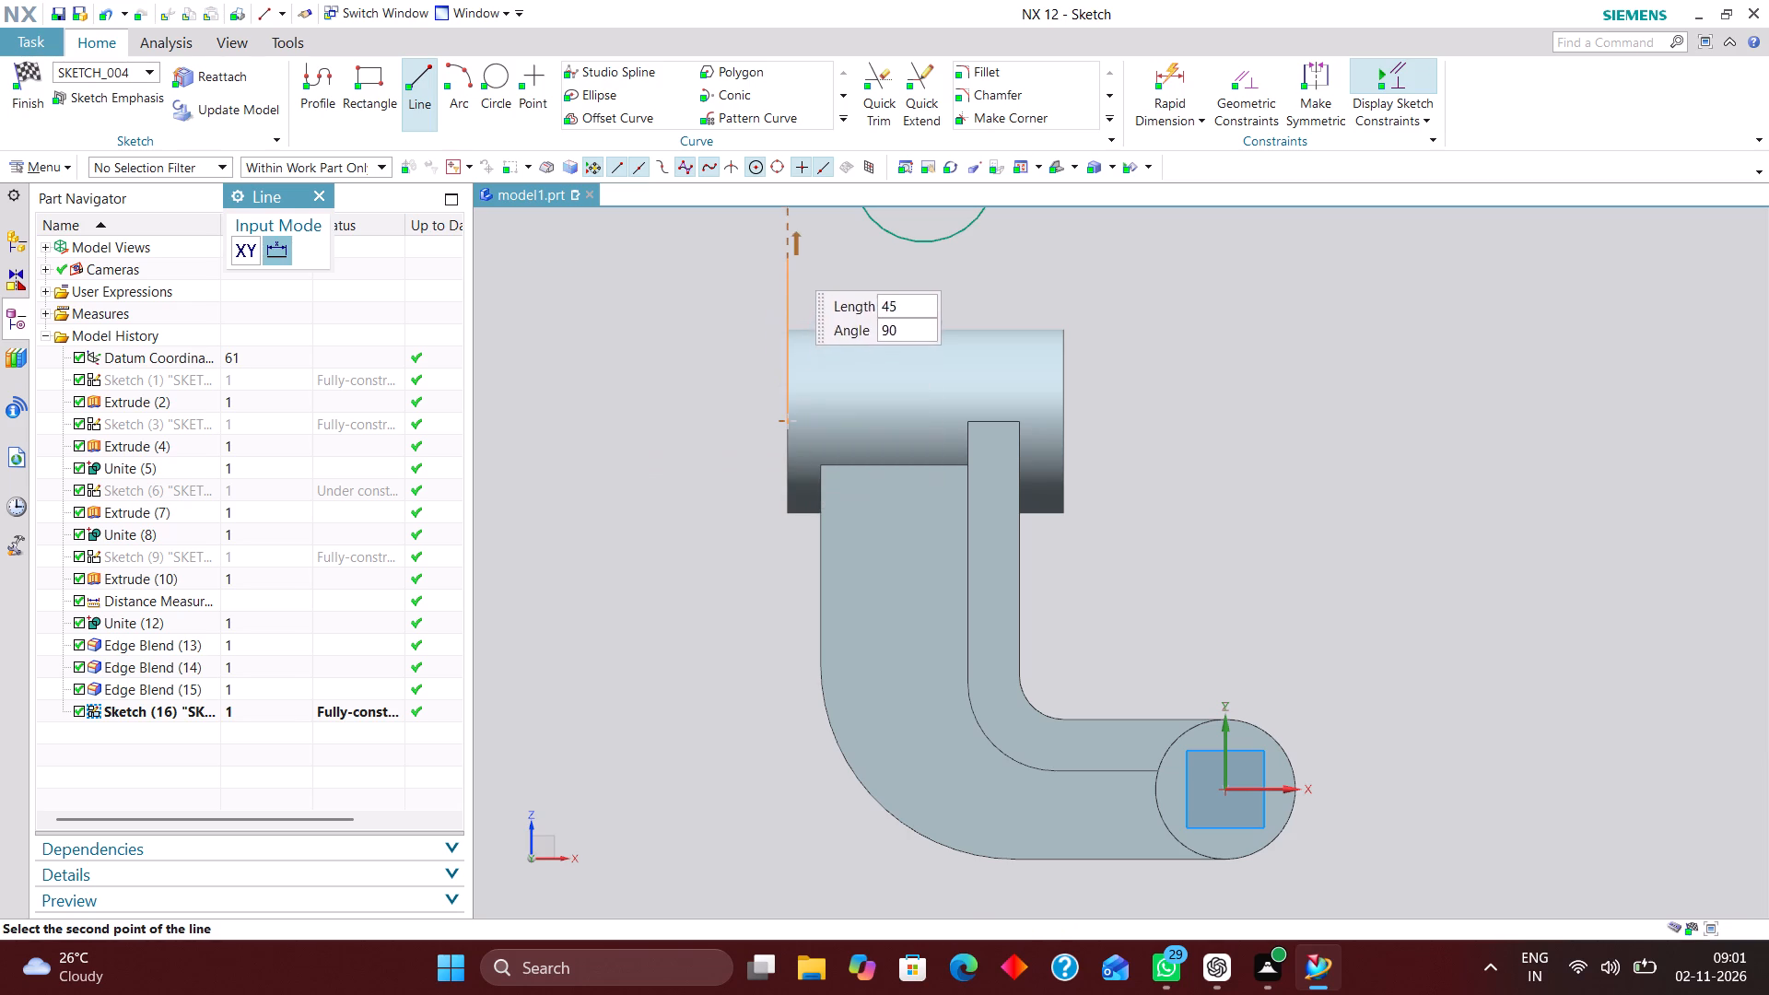
click(787, 250)
Dimension the horizontal distance from the vertical line to the circle's centre and set it to 45 mm.
scroll(990, 544, down, 2)
click(1172, 68)
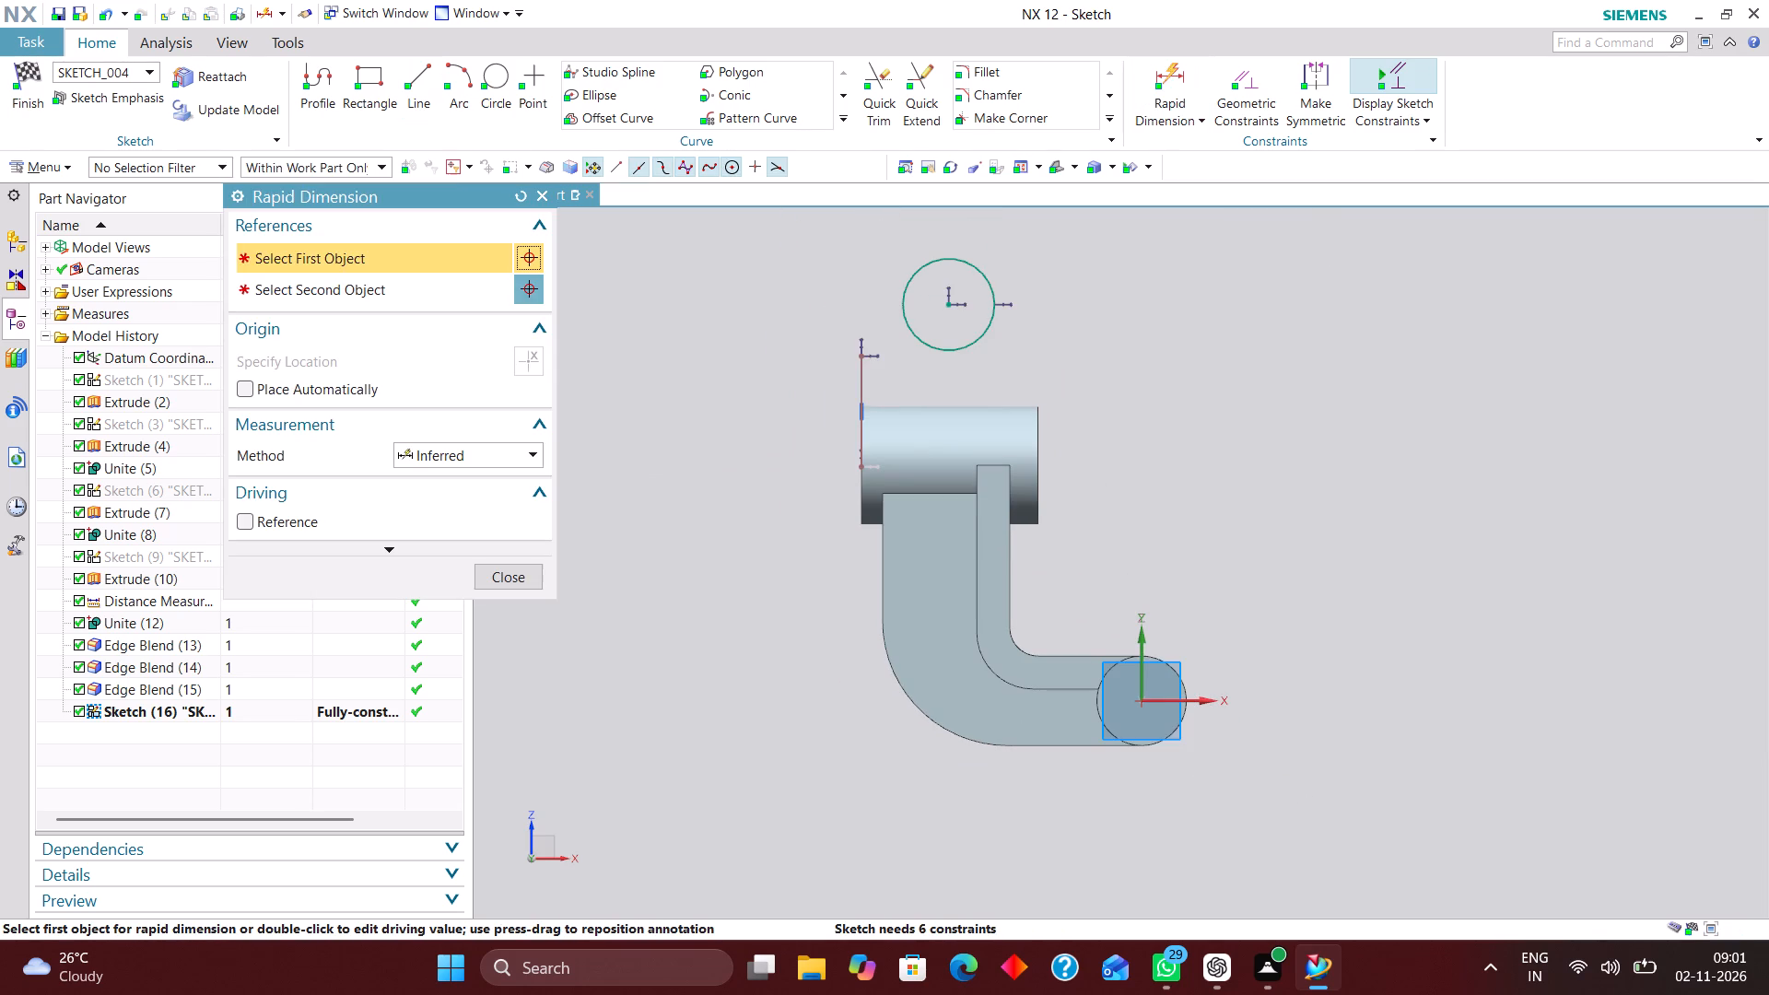
click(860, 383)
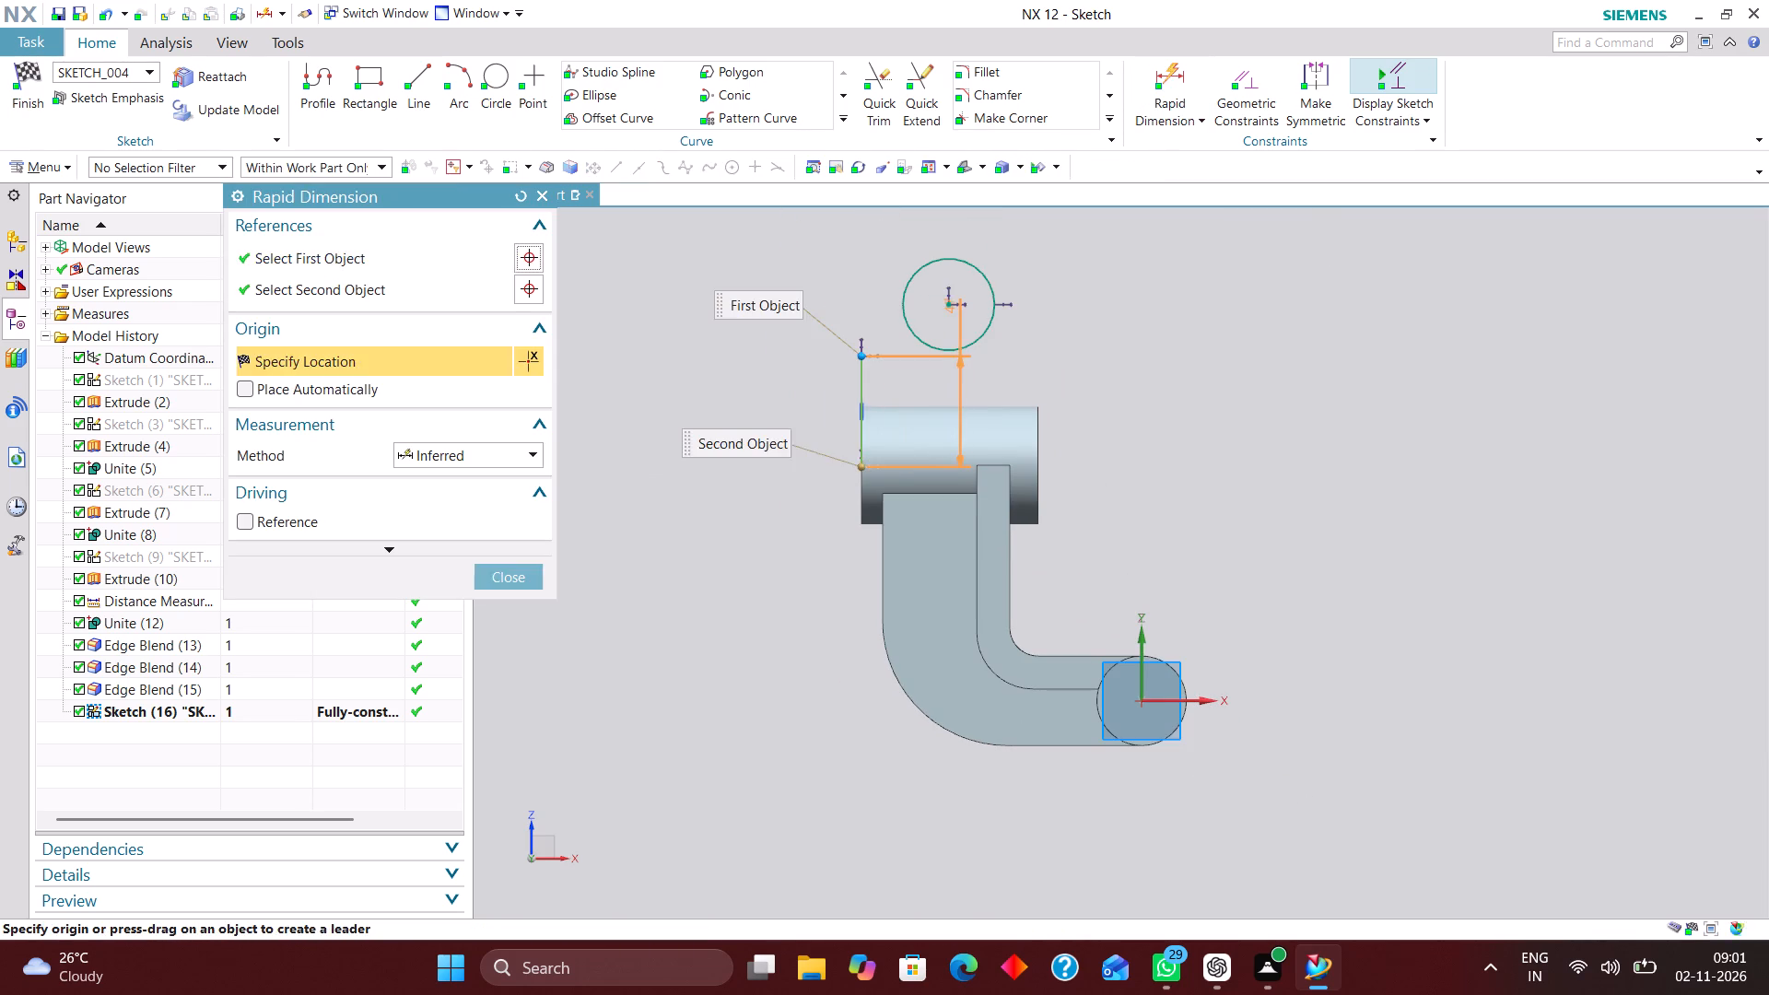
click(949, 302)
click(916, 440)
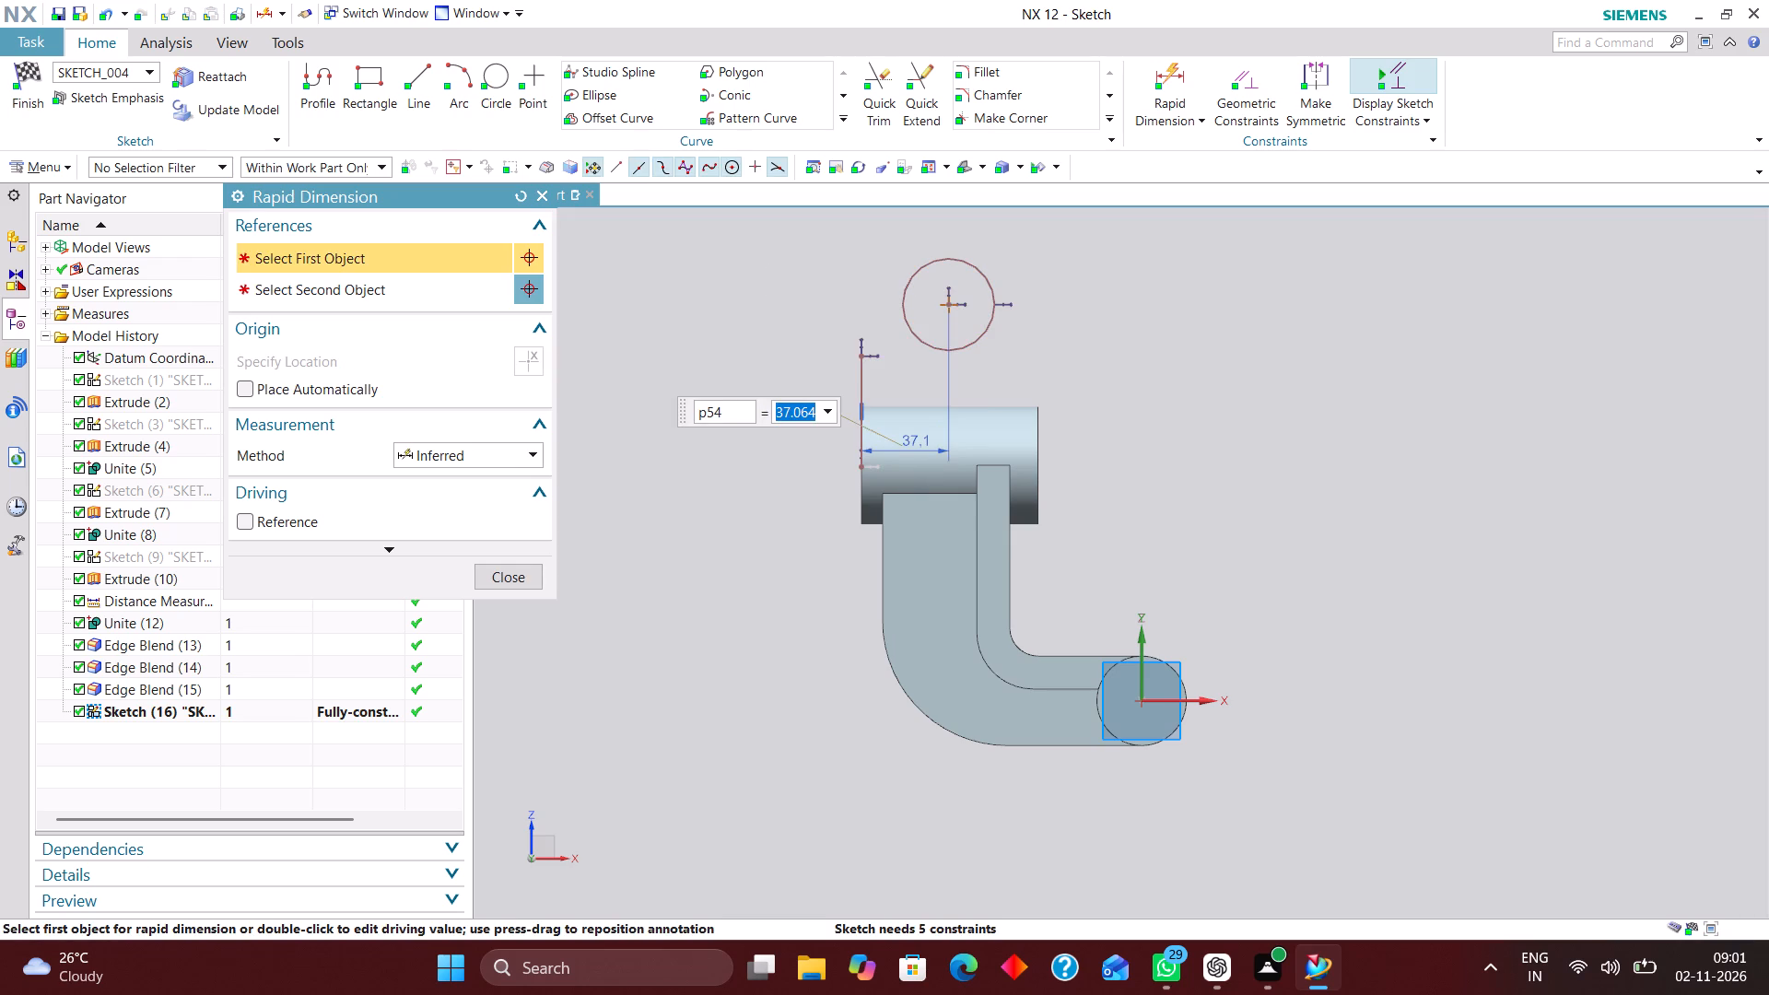
text(45)
key(Return)
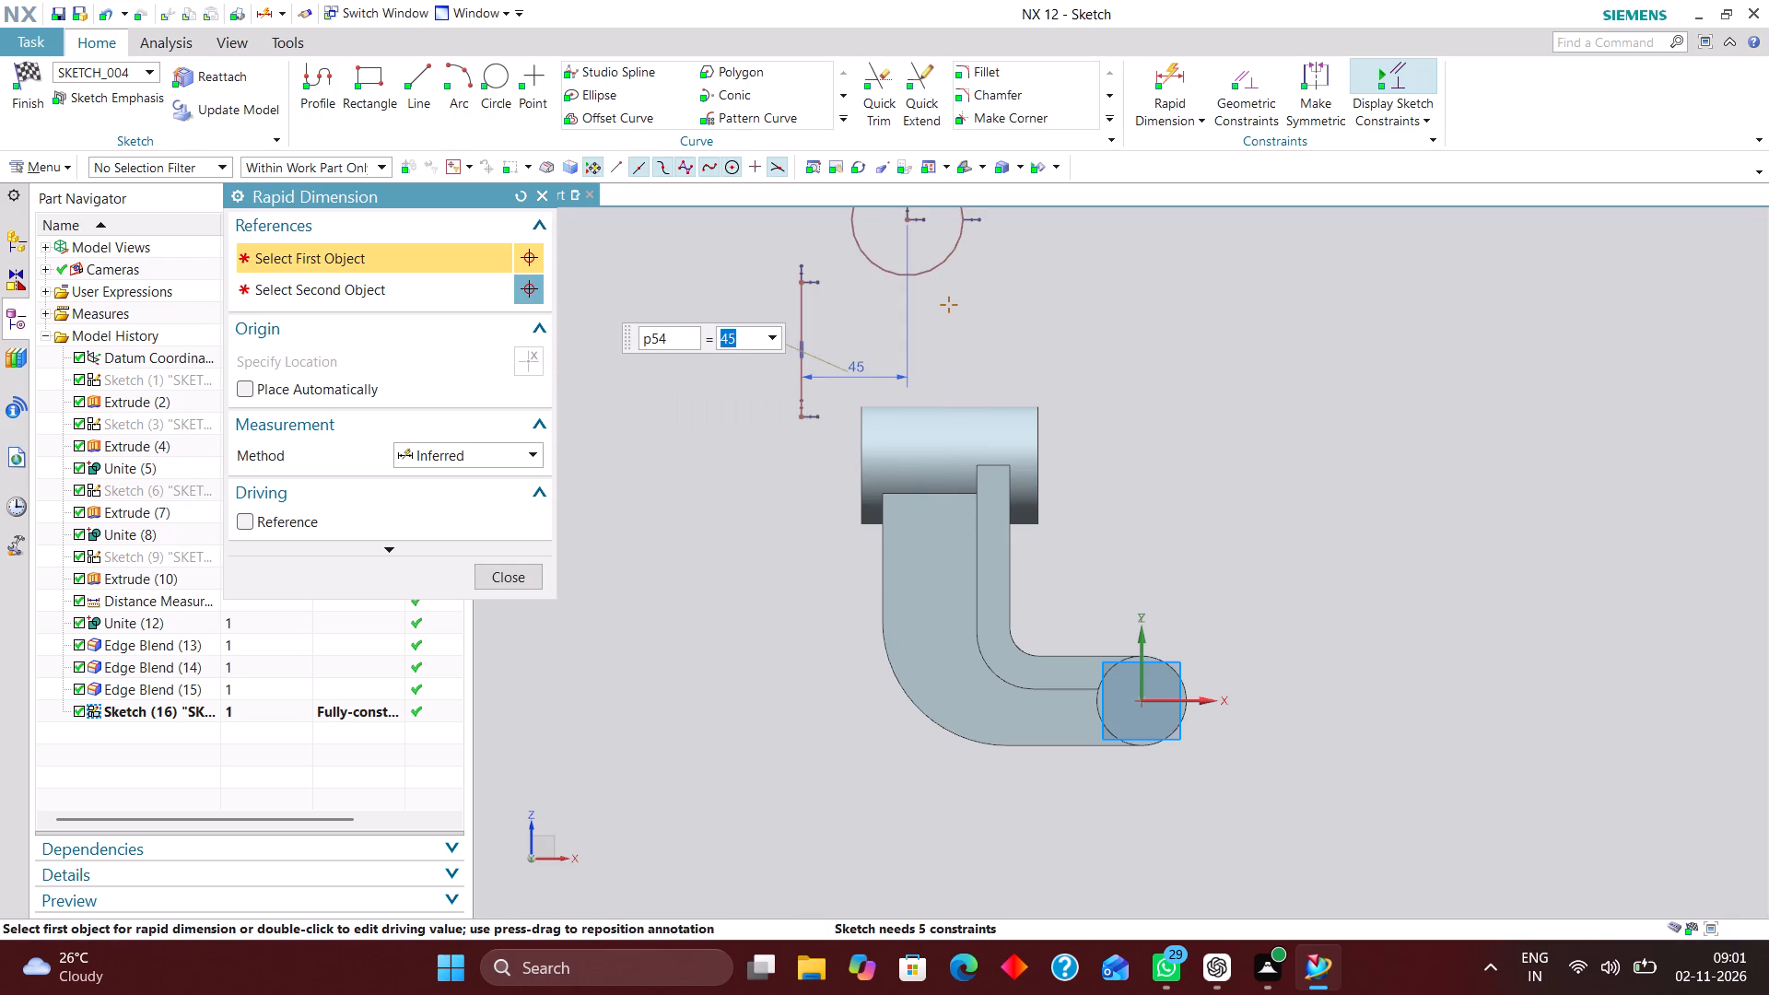
scroll(830, 652, down, 1)
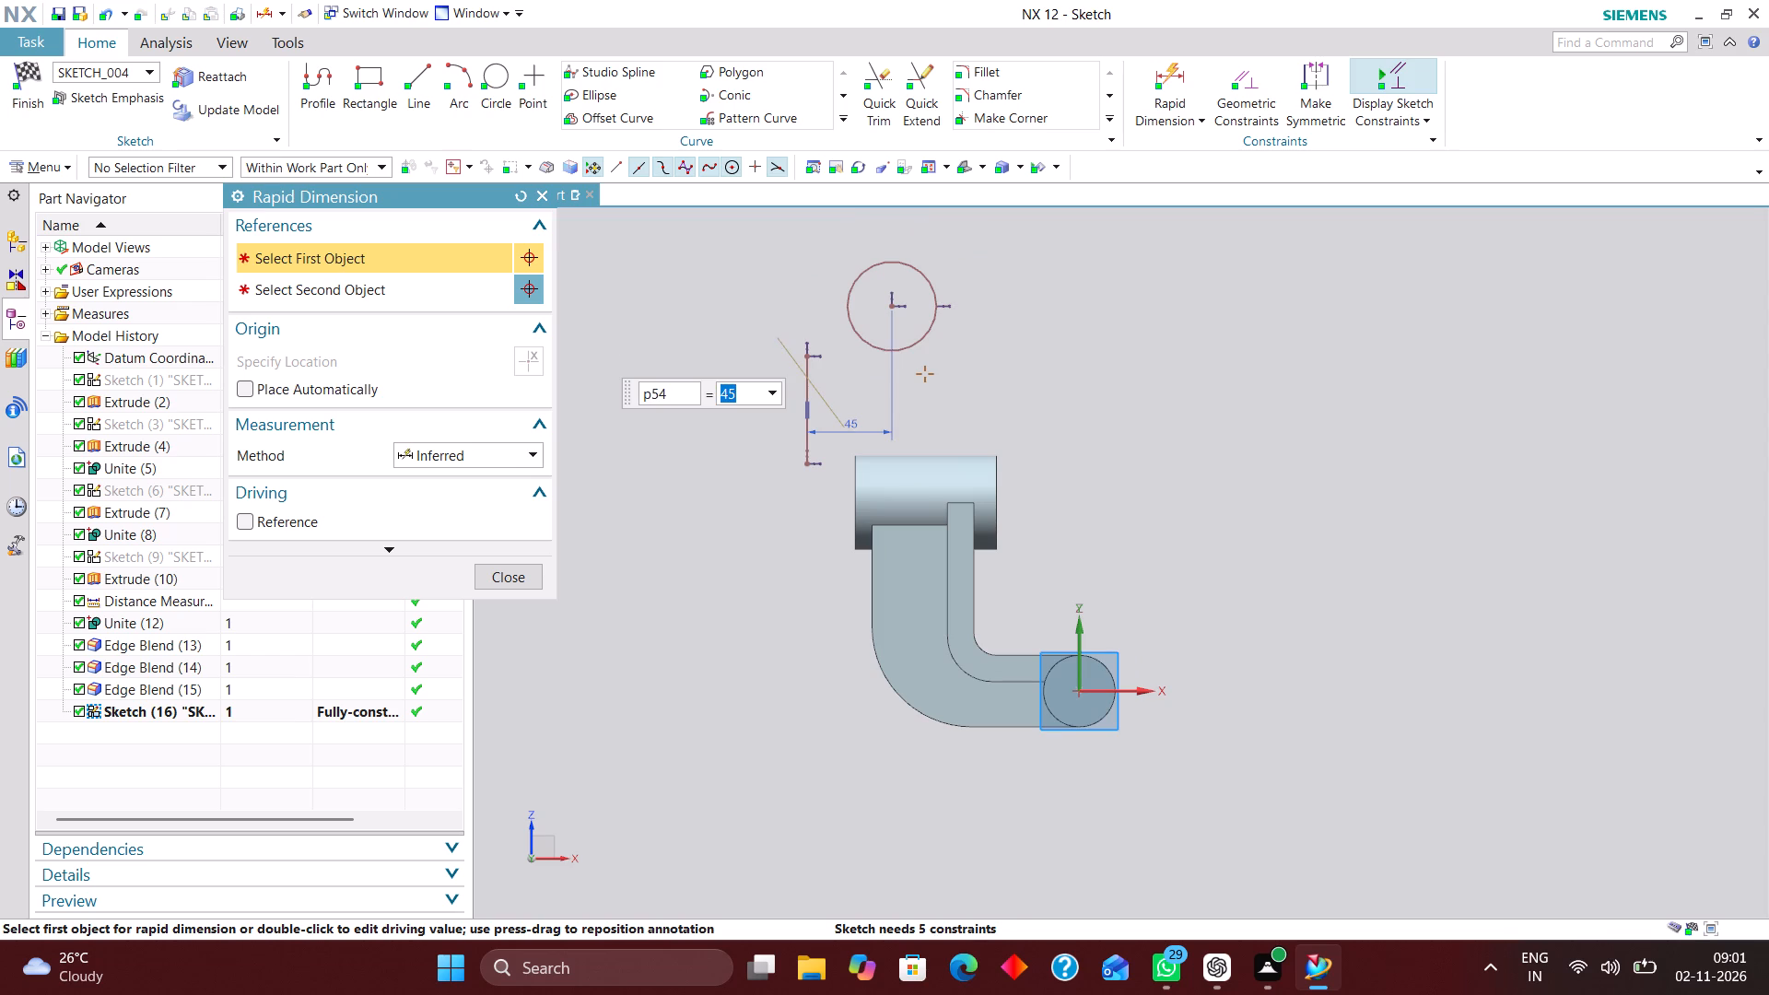
click(501, 573)
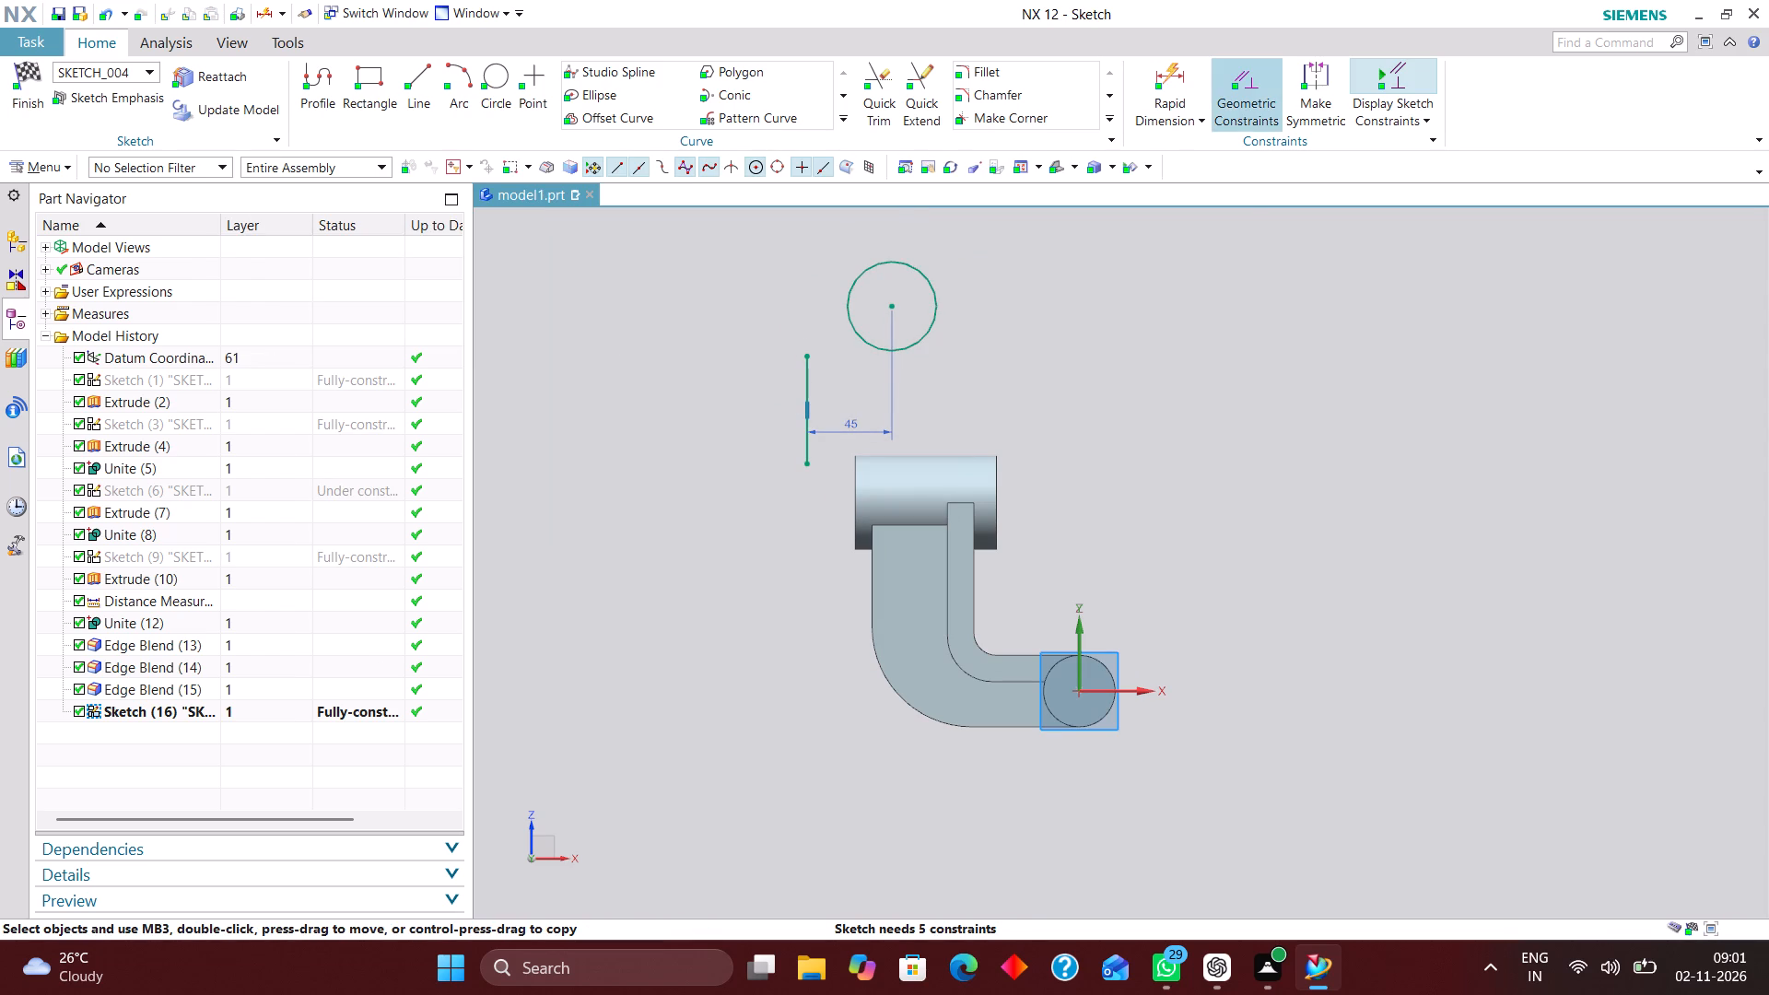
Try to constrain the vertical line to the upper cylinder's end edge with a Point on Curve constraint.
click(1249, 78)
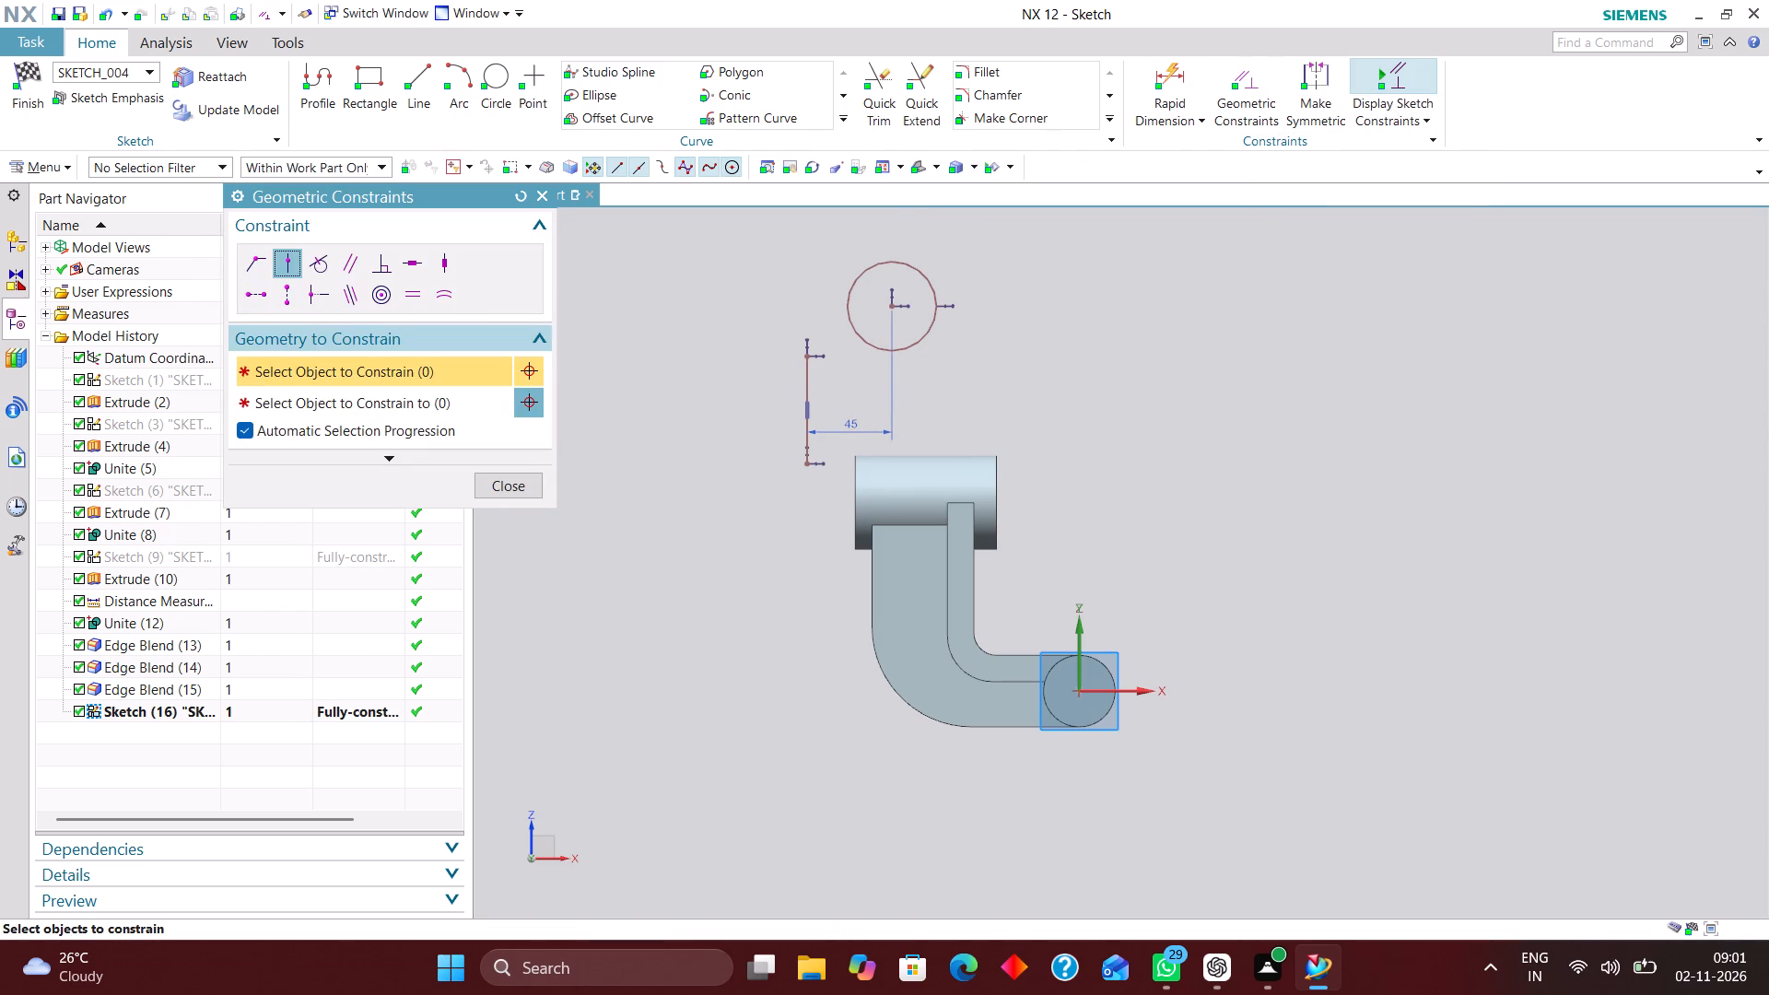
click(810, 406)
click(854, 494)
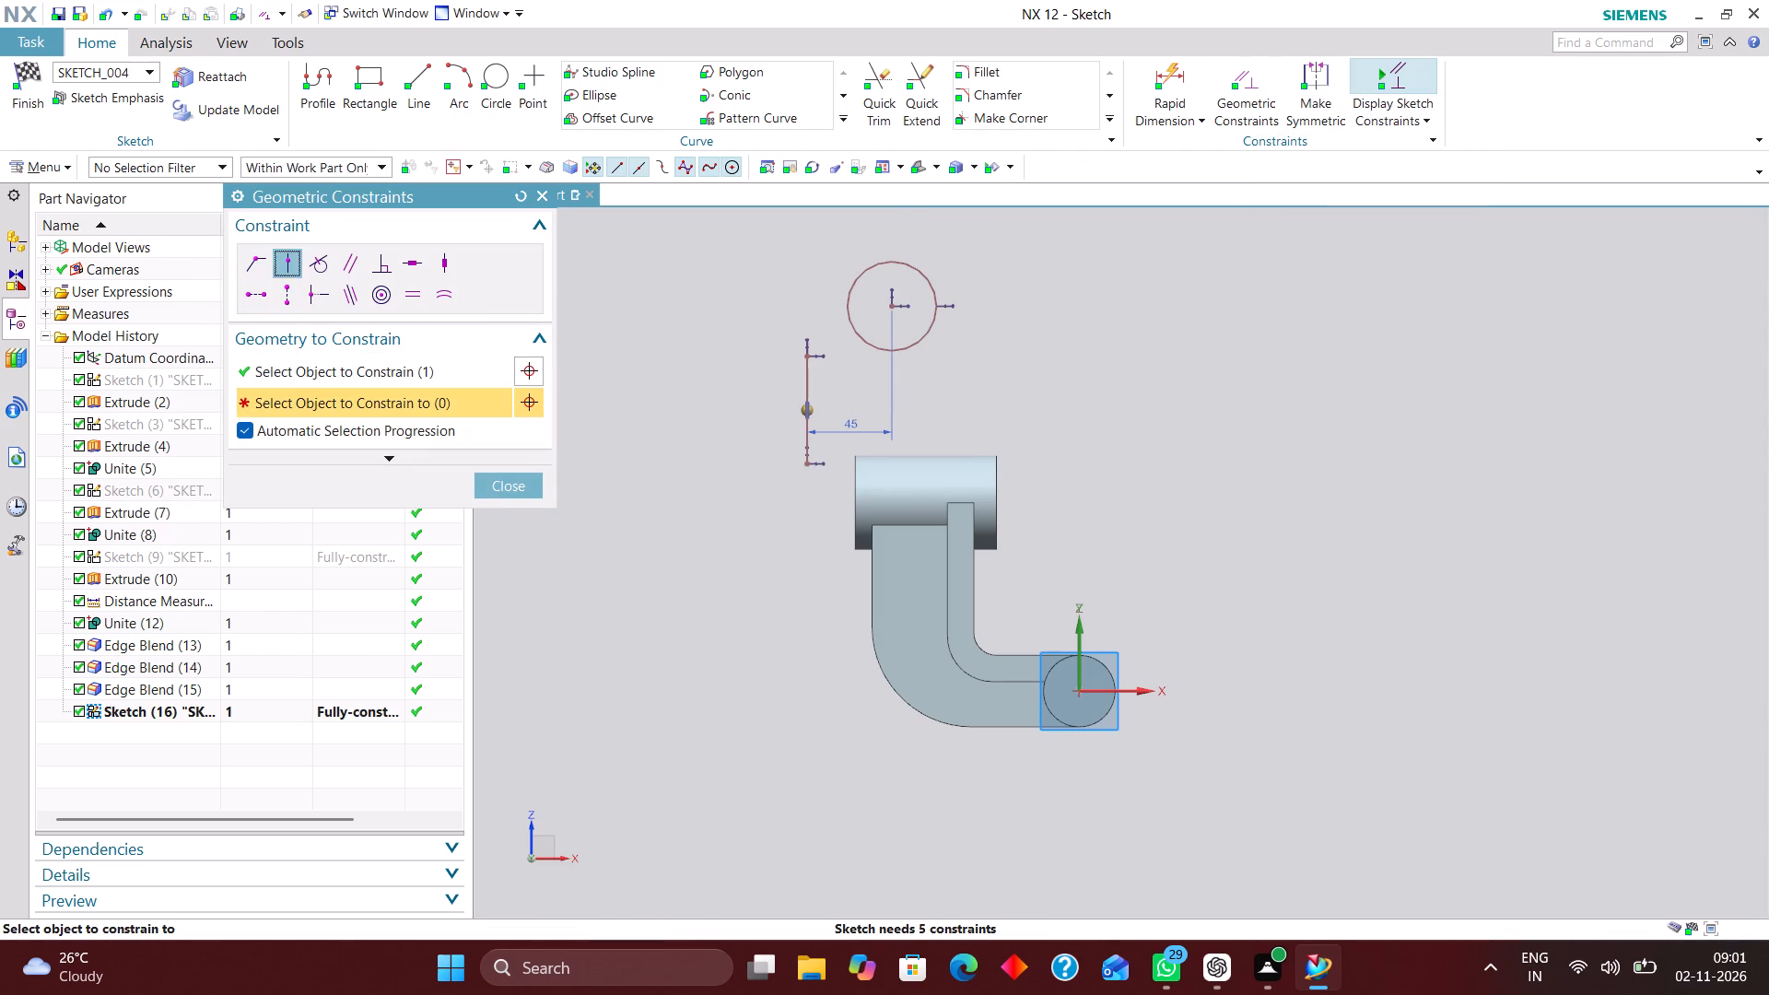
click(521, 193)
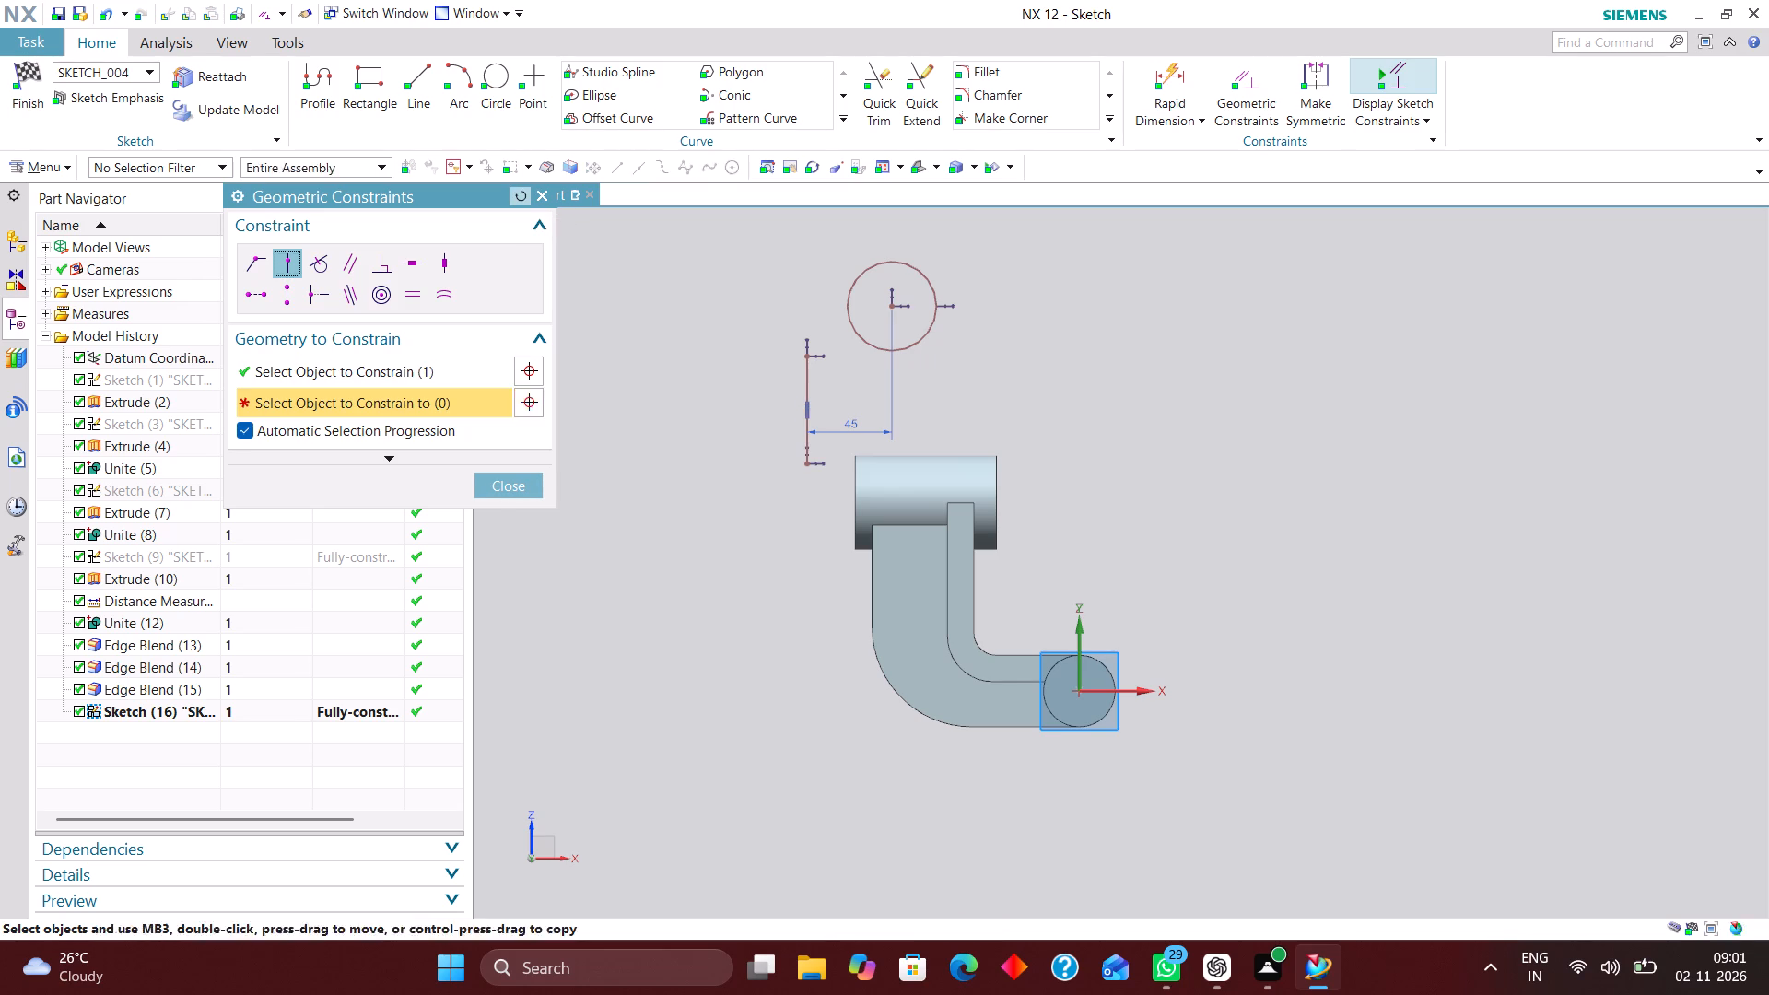
Dimension the horizontal distance between the sketch's vertical axis and the vertical line, setting it to 120 mm.
click(1173, 76)
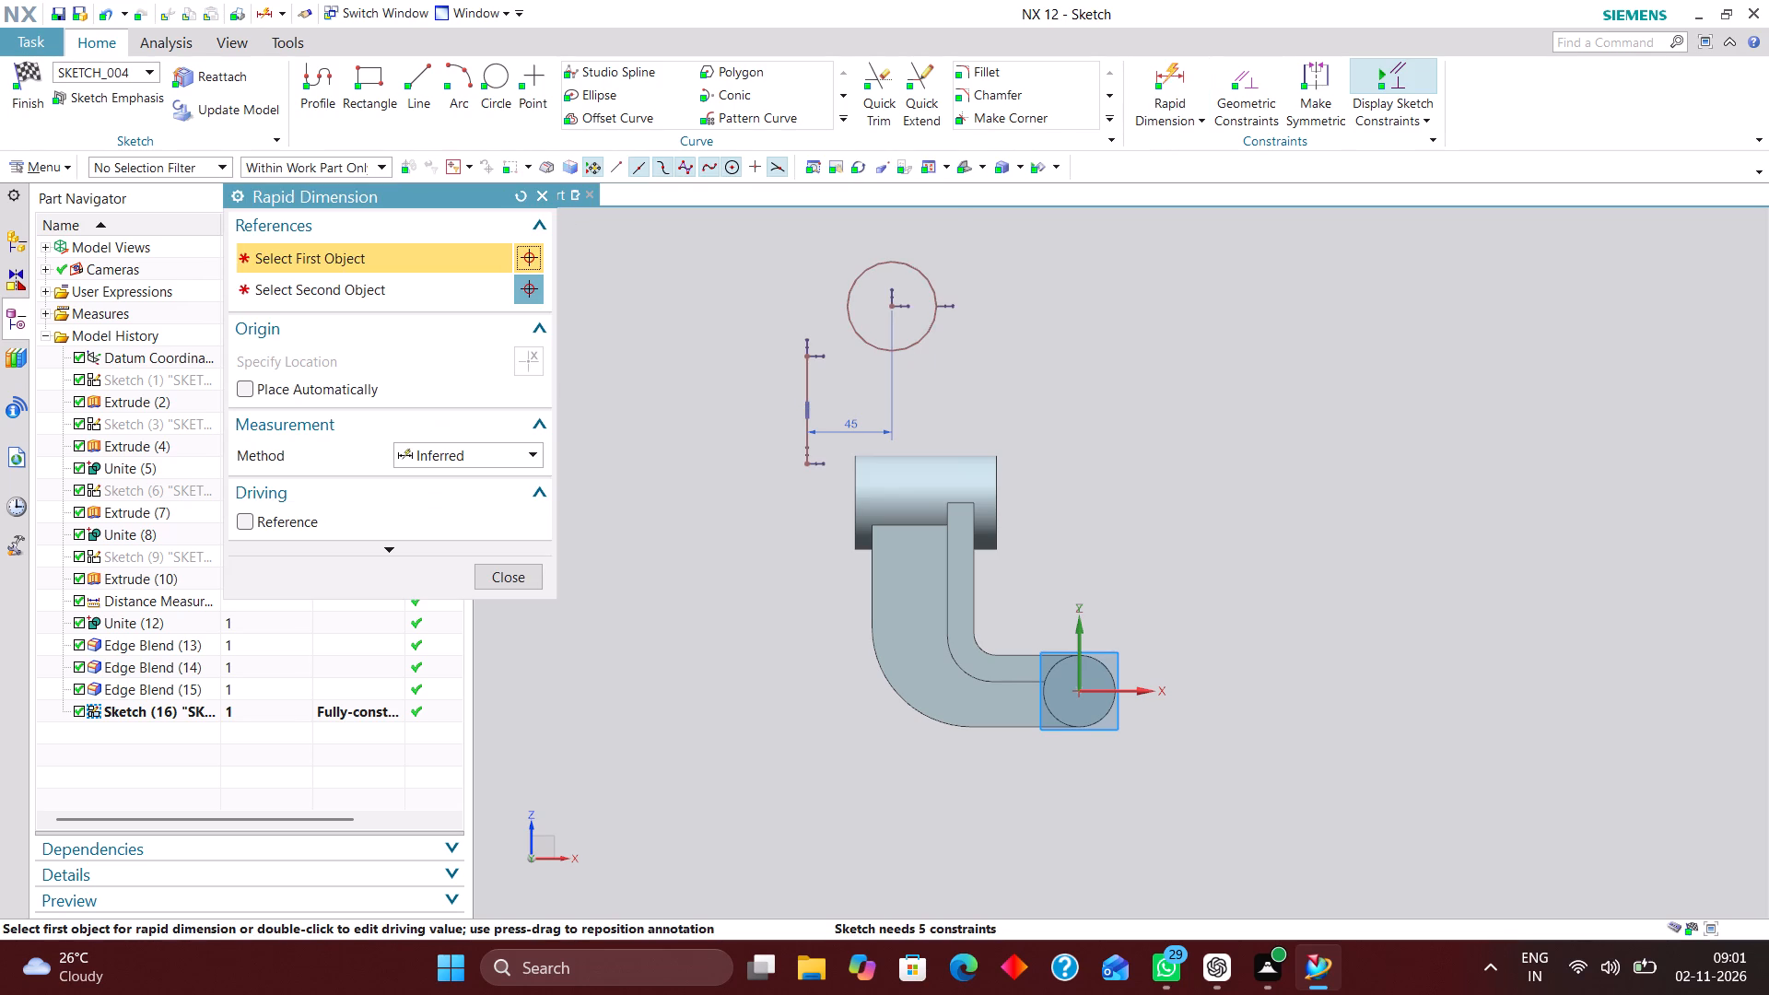
click(1082, 628)
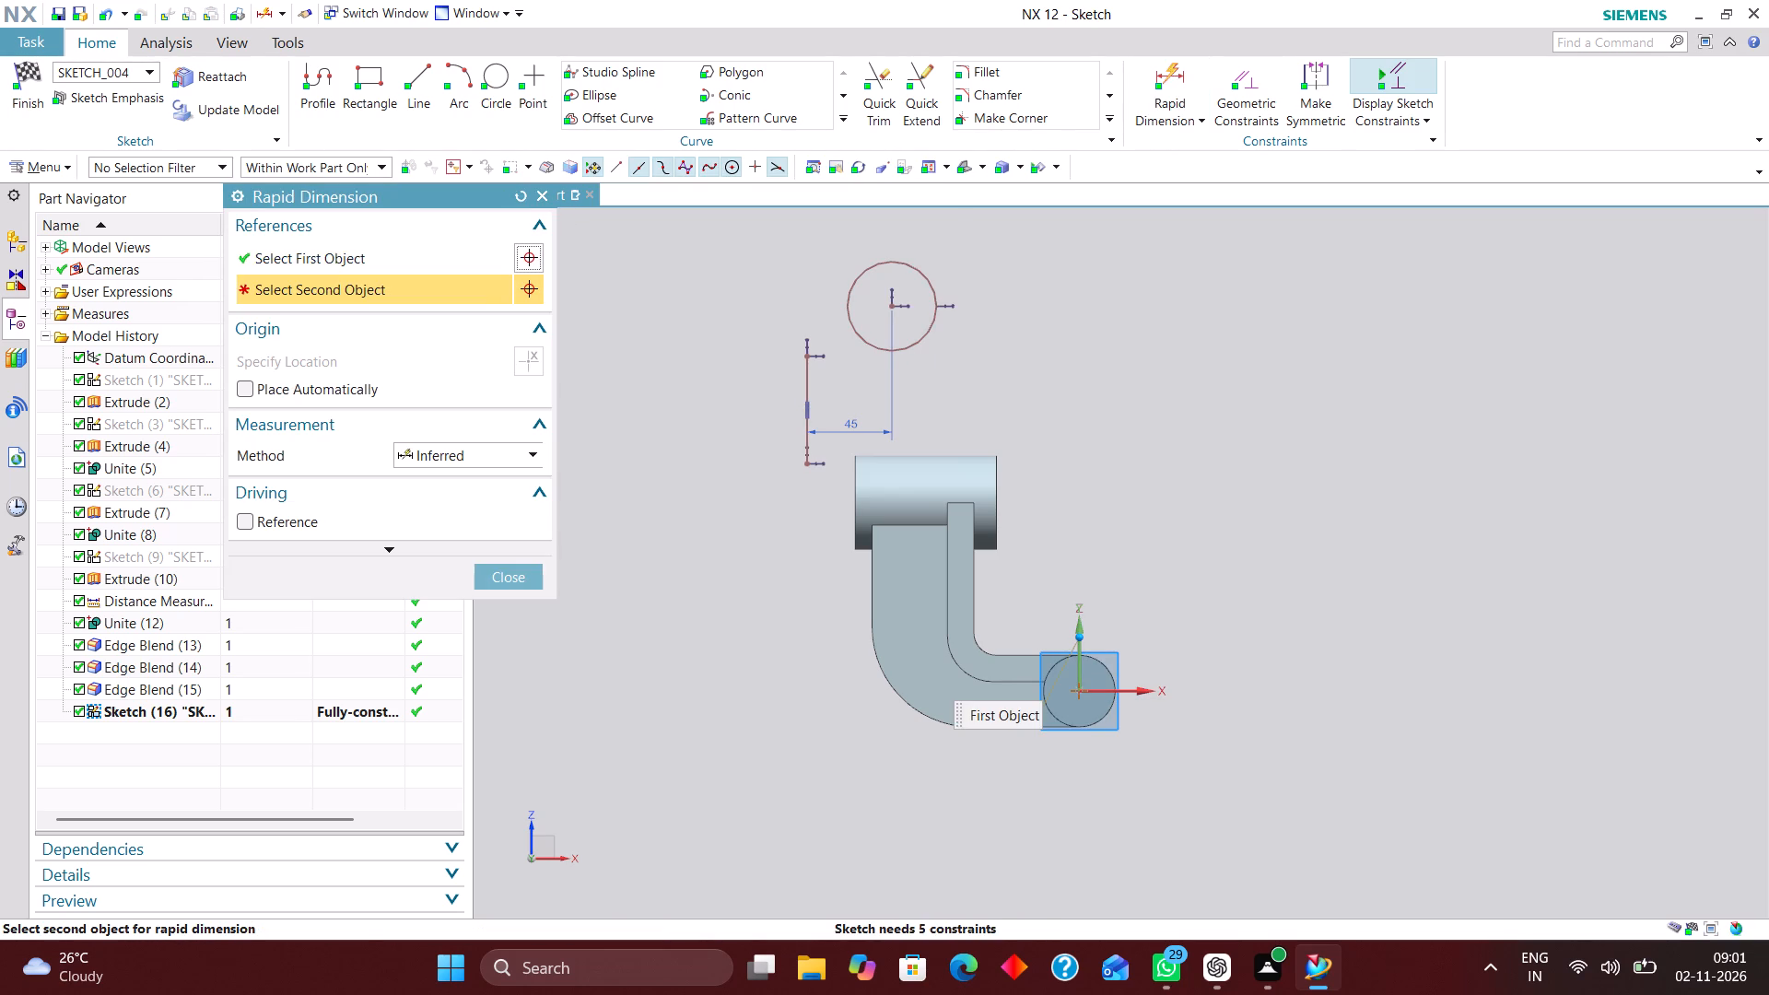
click(803, 453)
click(942, 855)
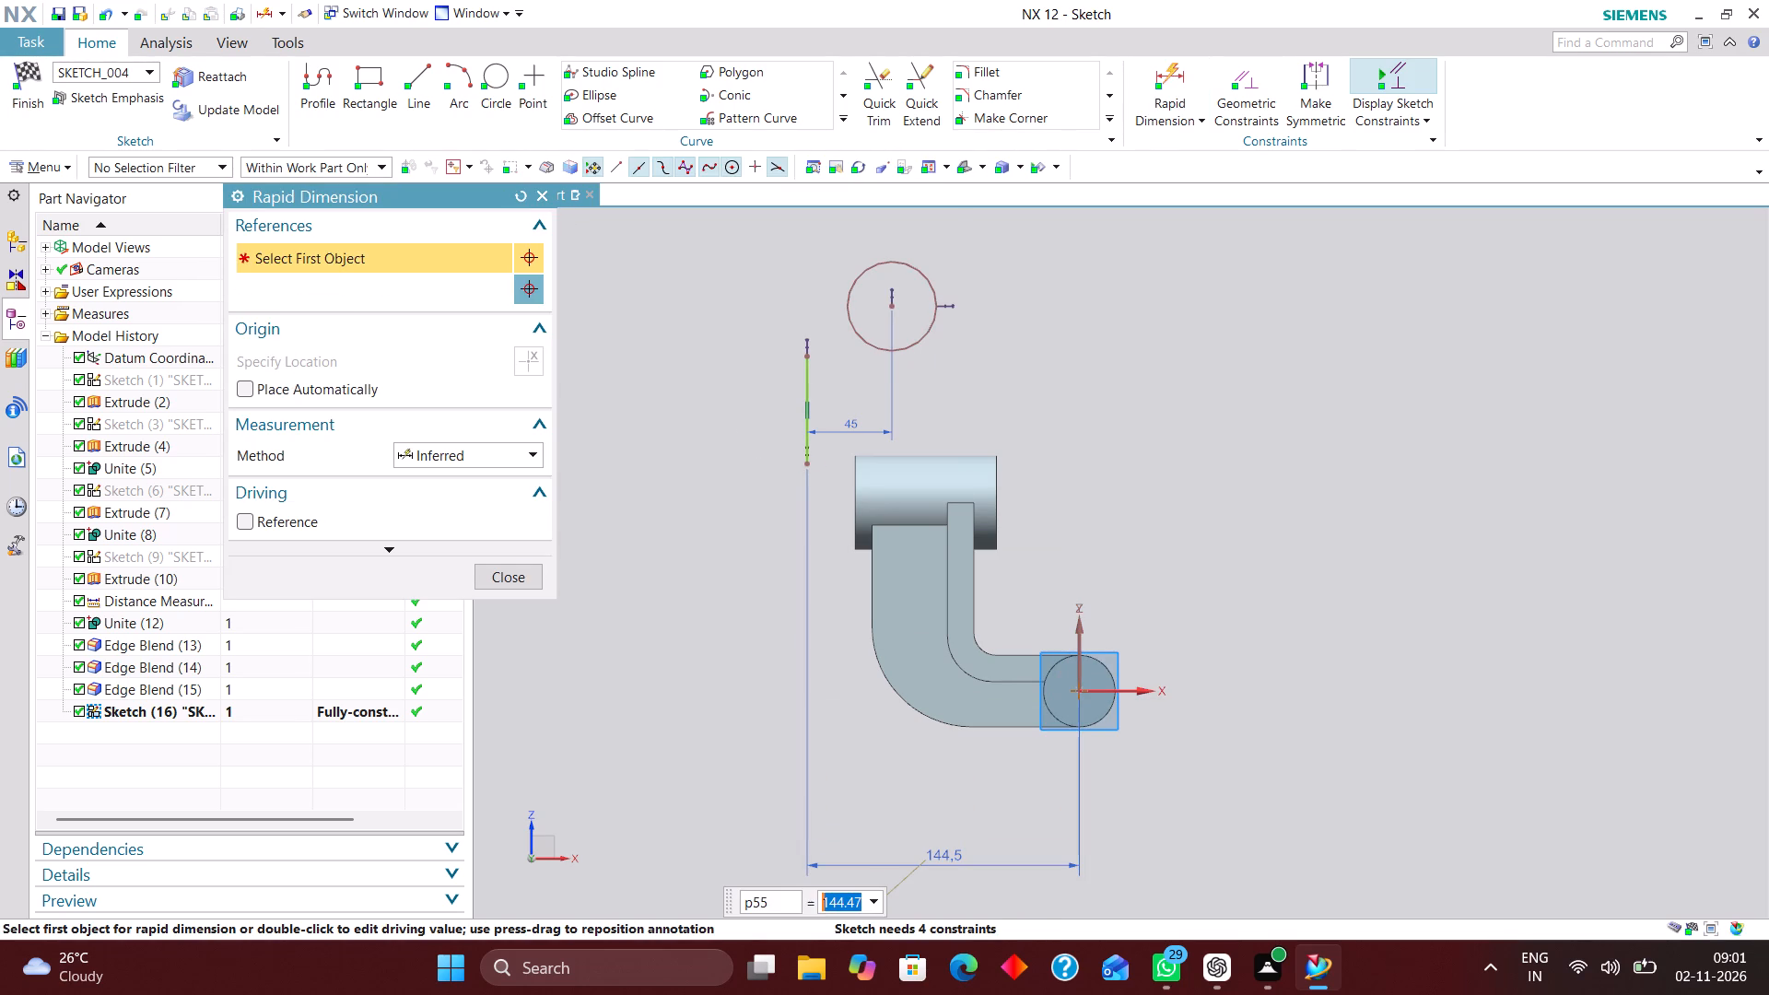
text(120)
key(Return)
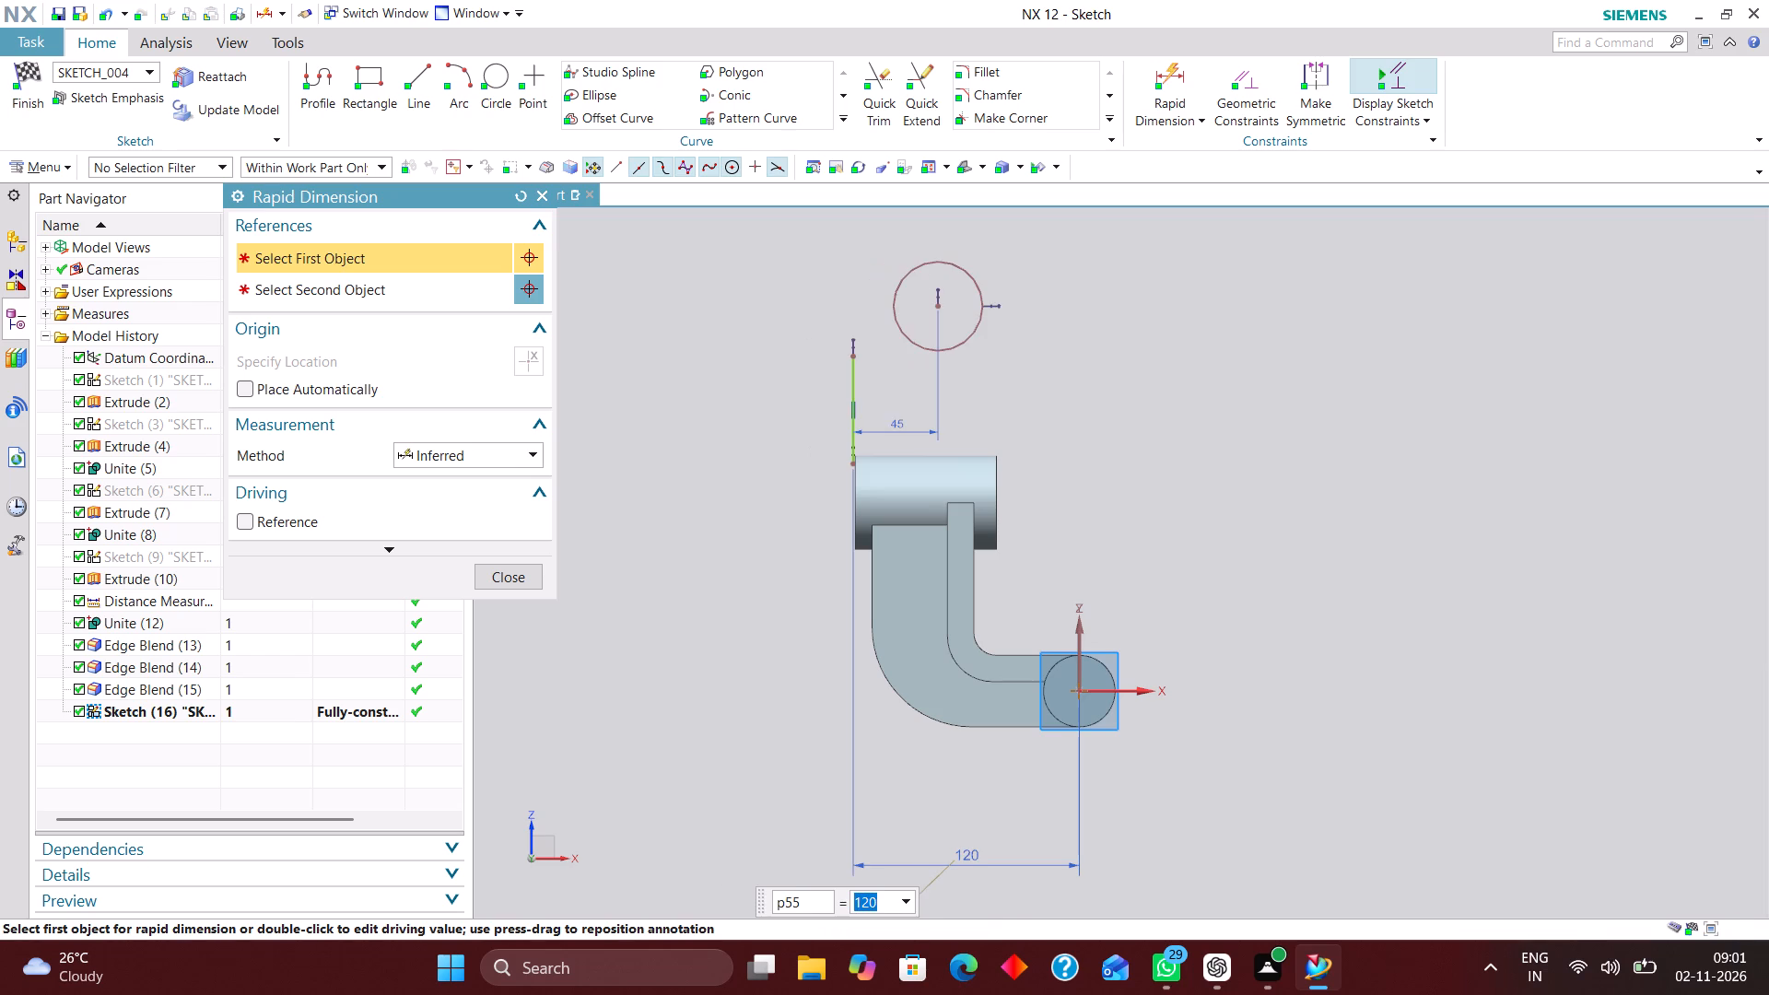
Set the distance between the sketch's vertical axis and the vertical line to 119 mm and finish dimensioning.
scroll(860, 469, up, 6)
scroll(837, 382, down, 5)
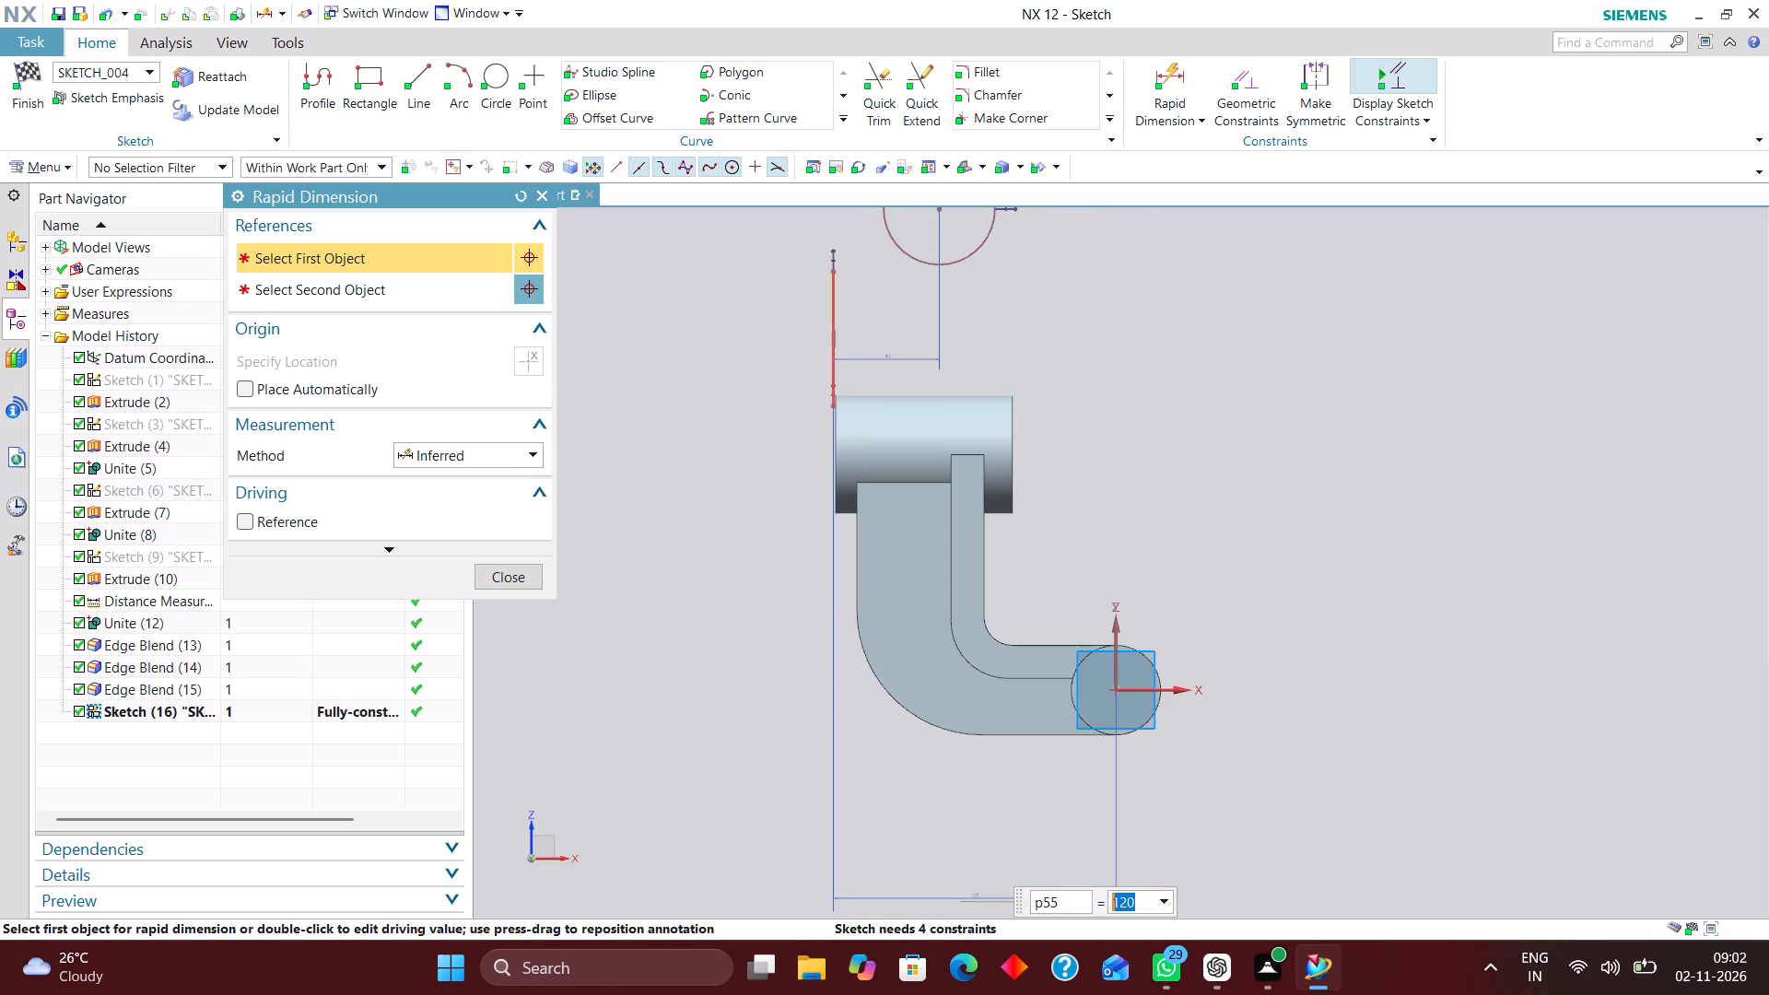
key(1)
key(1)
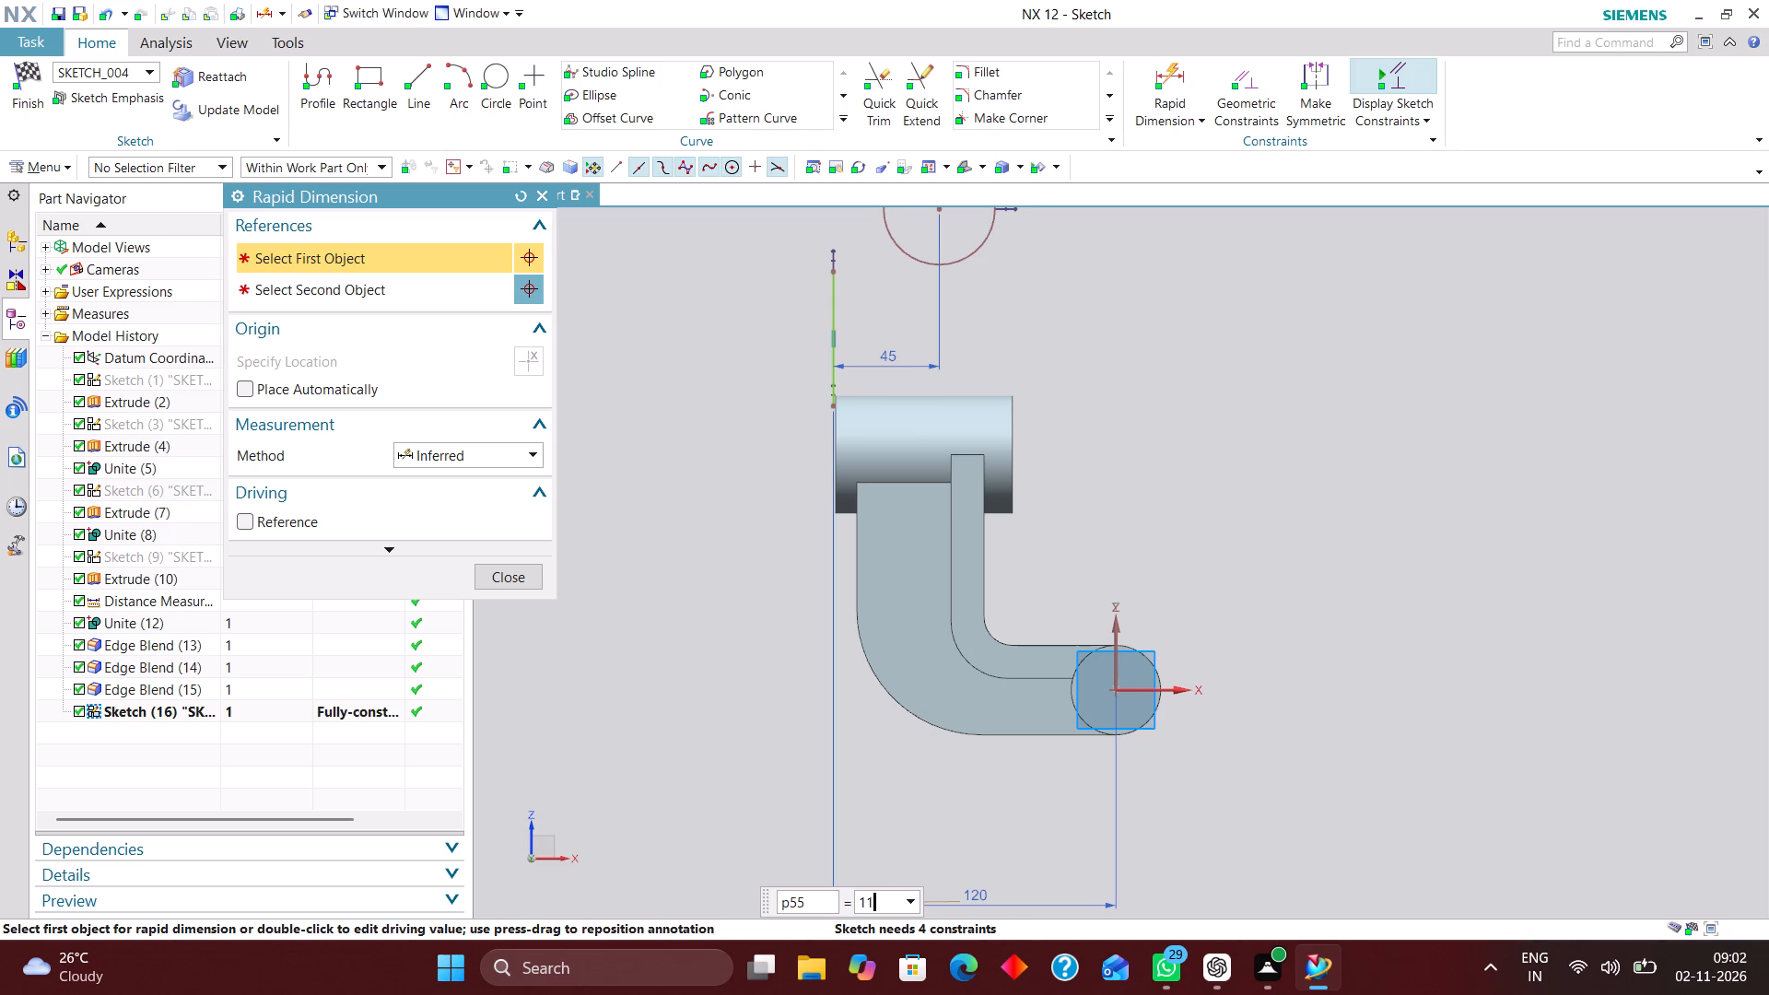
key(9)
key(Return)
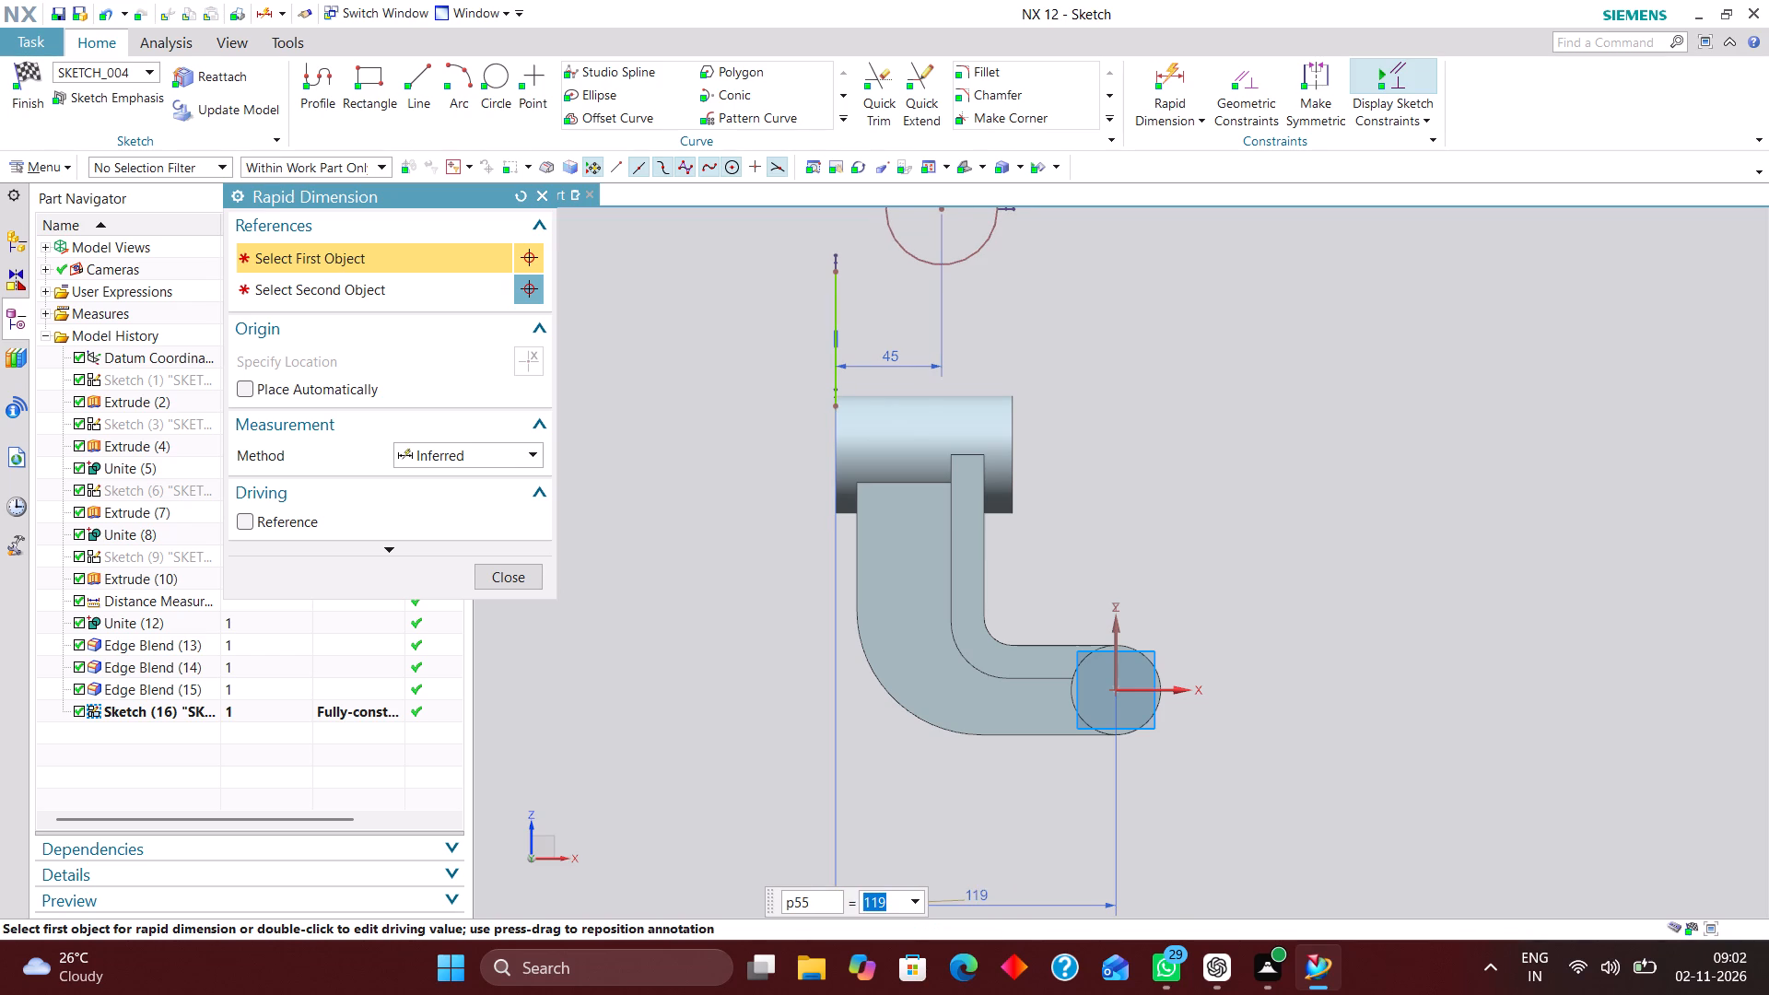
click(505, 584)
scroll(853, 625, down, 4)
scroll(888, 483, up, 1)
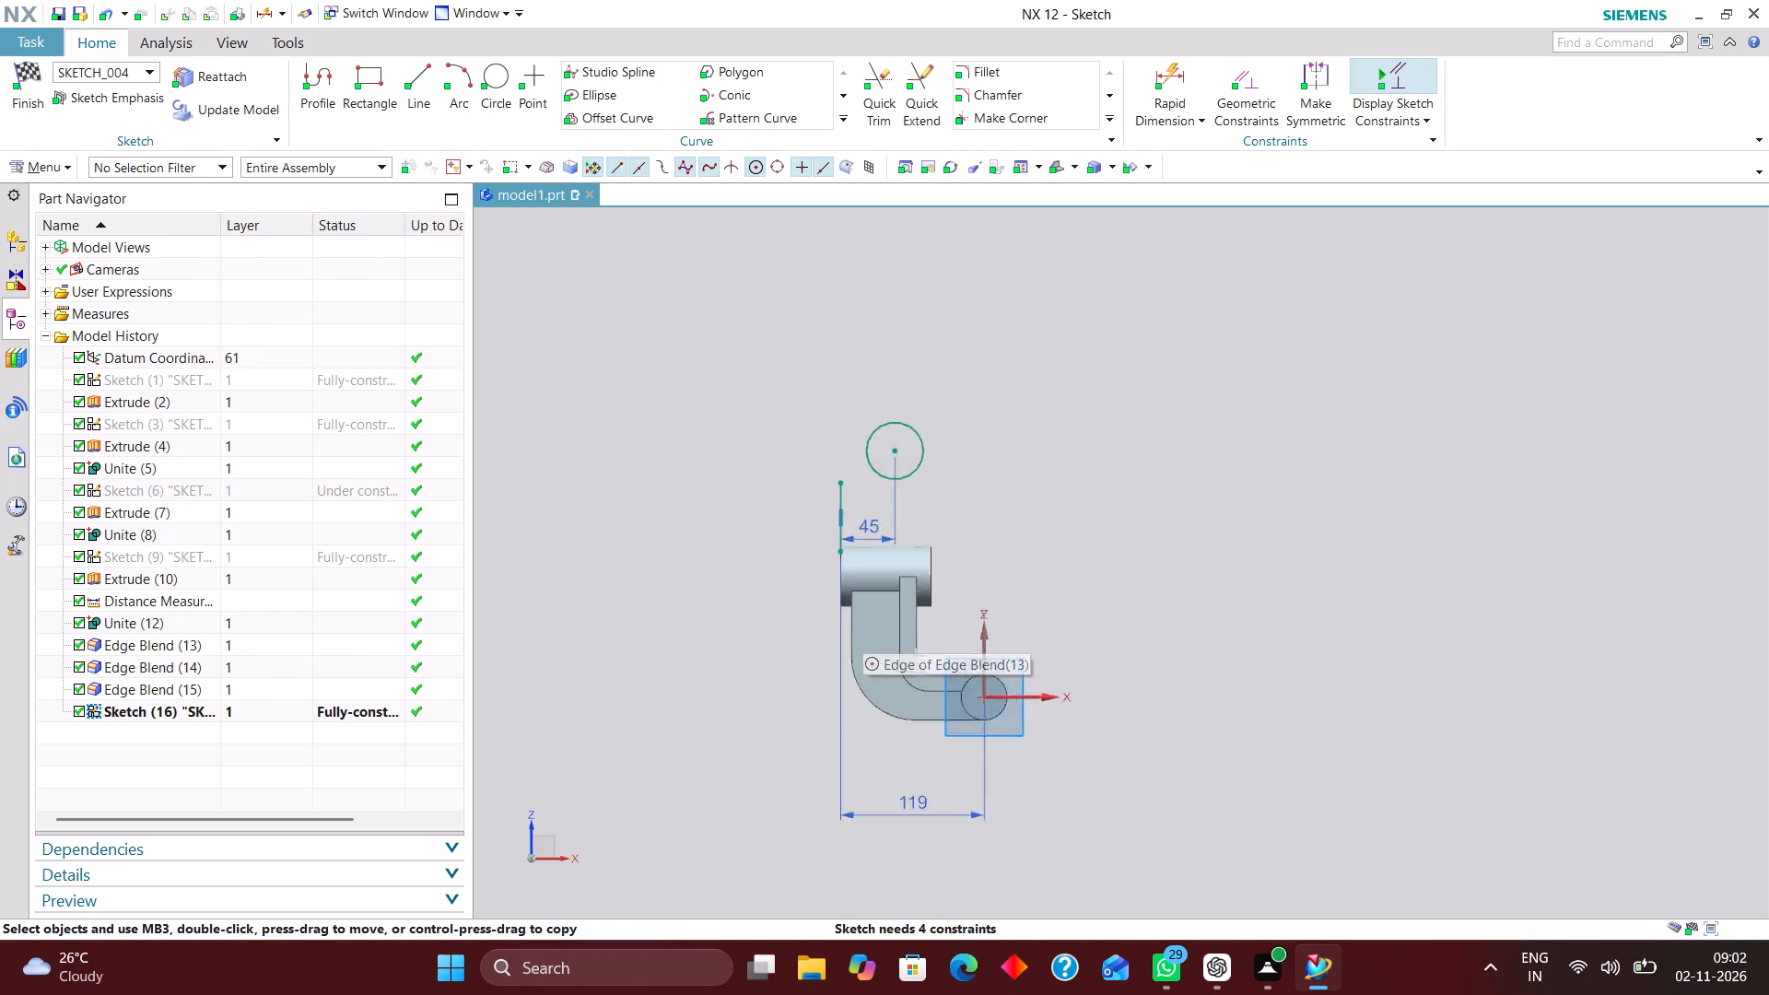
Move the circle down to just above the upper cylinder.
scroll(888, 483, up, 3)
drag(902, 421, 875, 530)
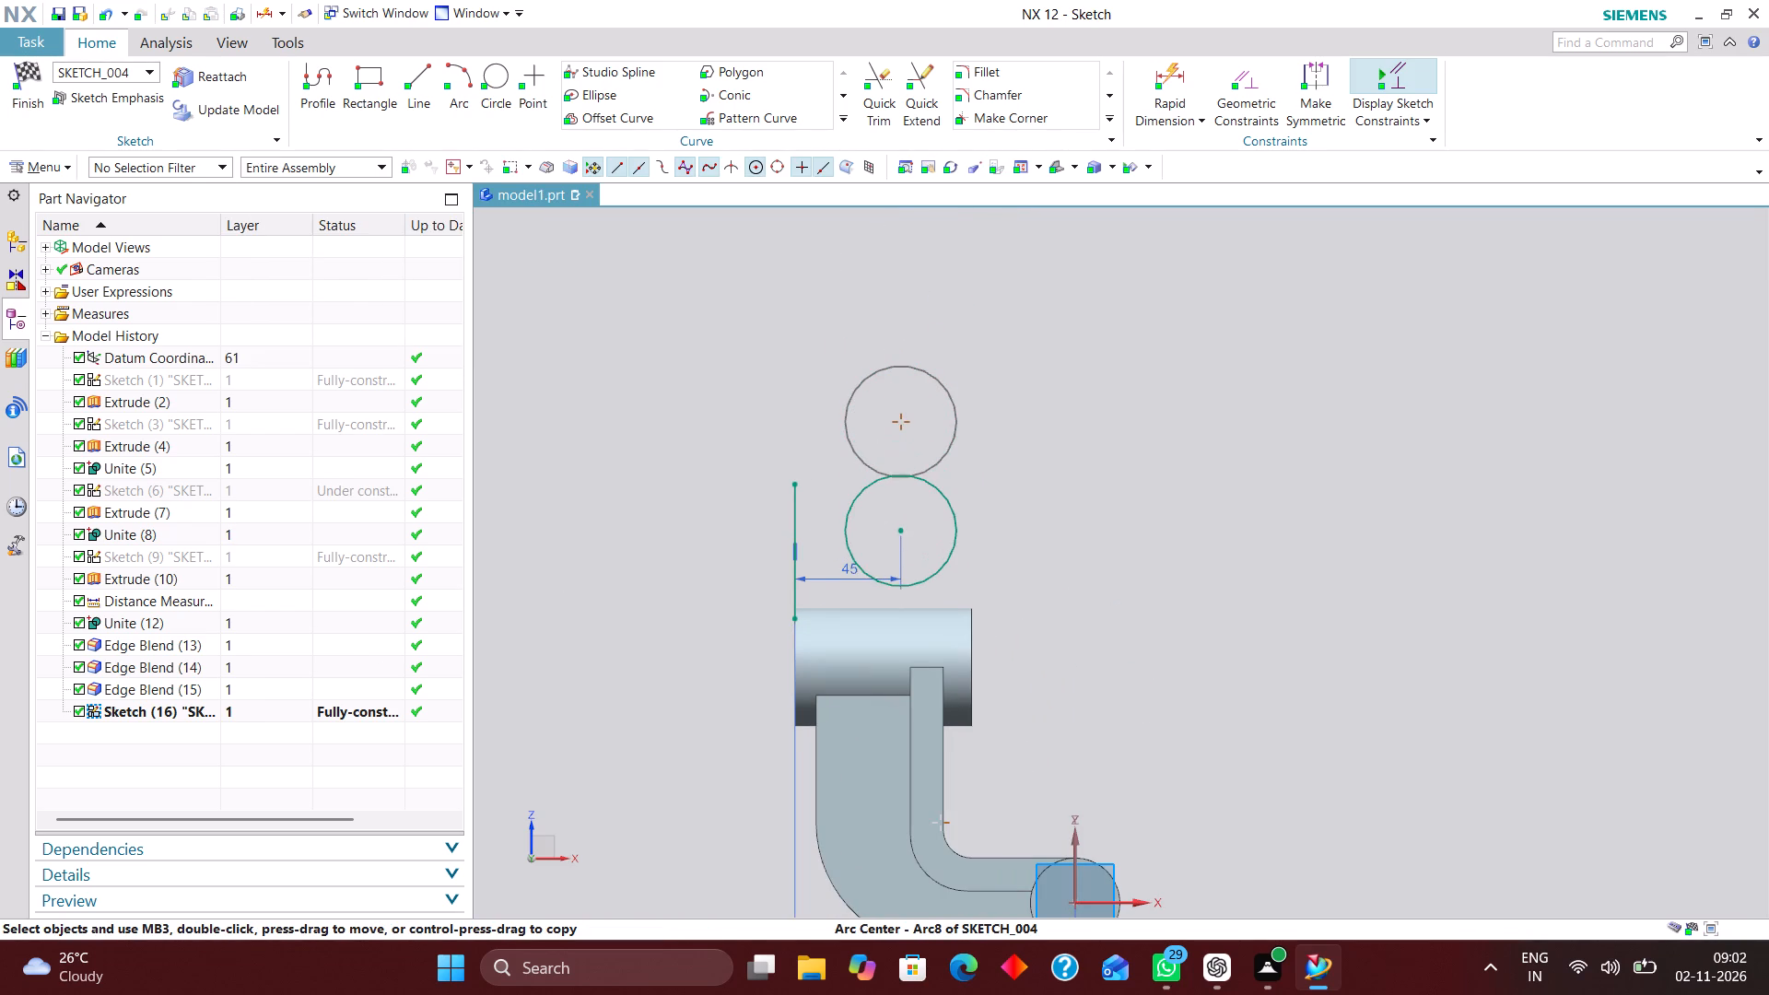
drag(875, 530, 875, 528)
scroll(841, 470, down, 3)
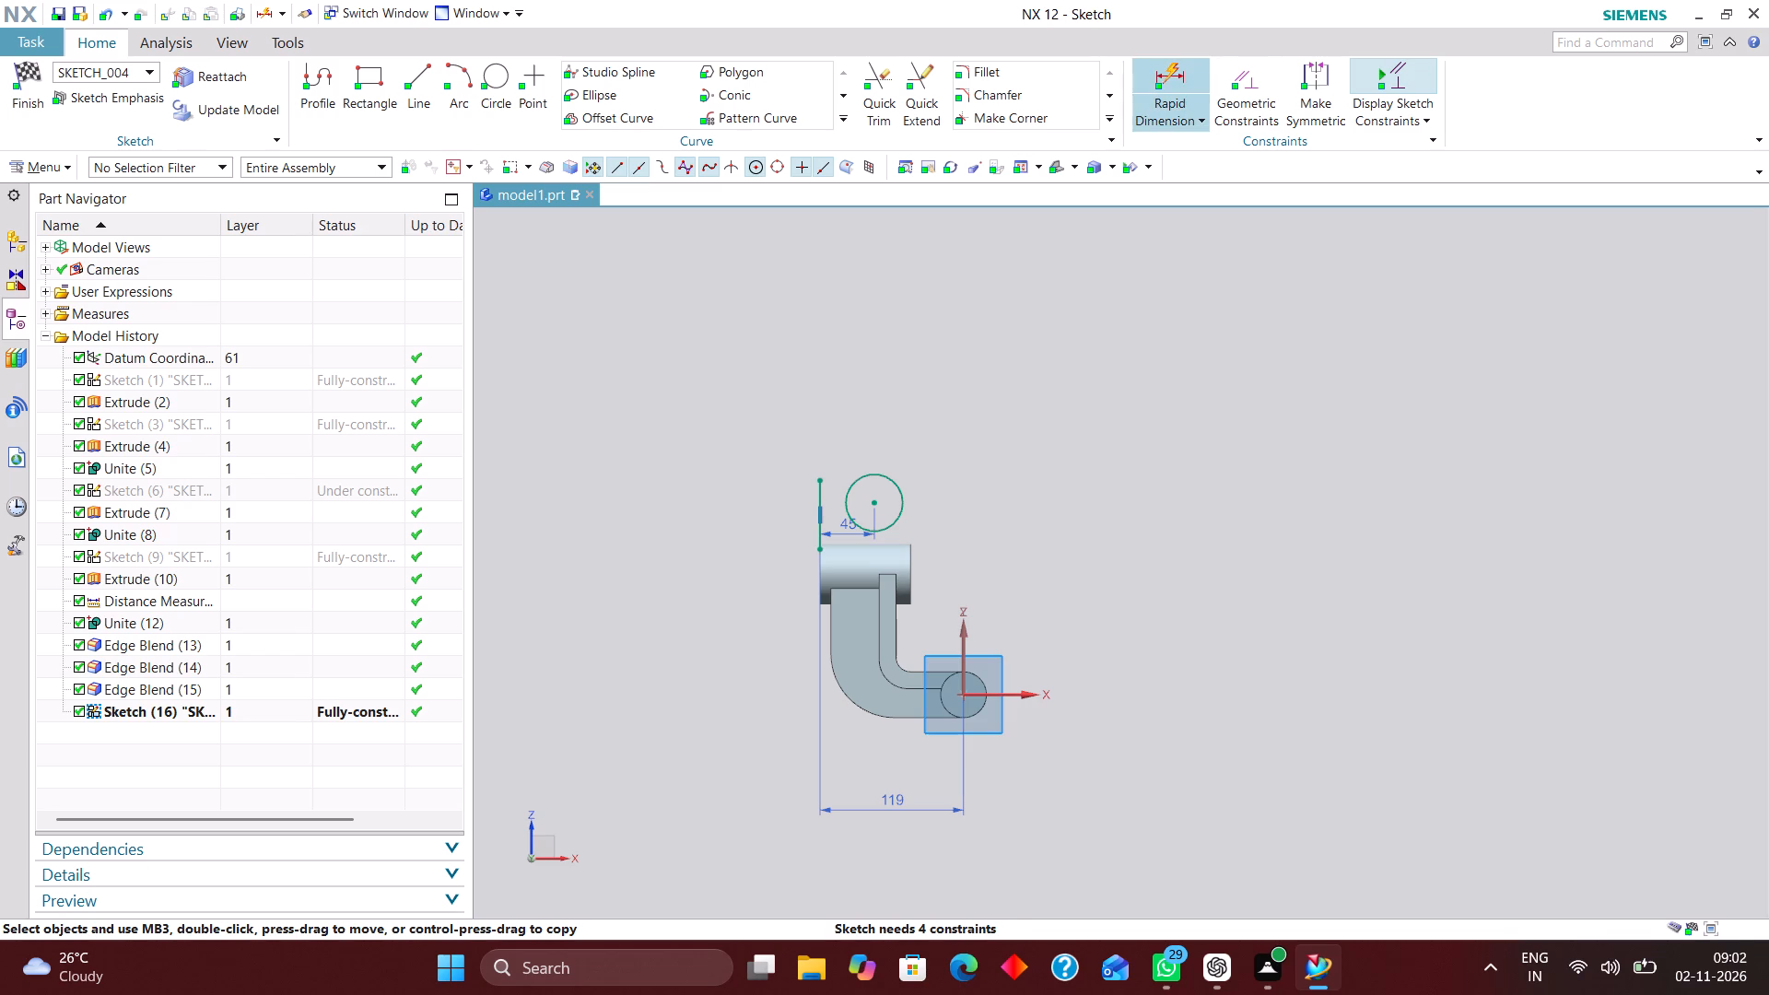
Dimension the horizontal distance between the circle's centre and the sketch's vertical axis, and finish dimensioning.
click(1175, 79)
click(875, 507)
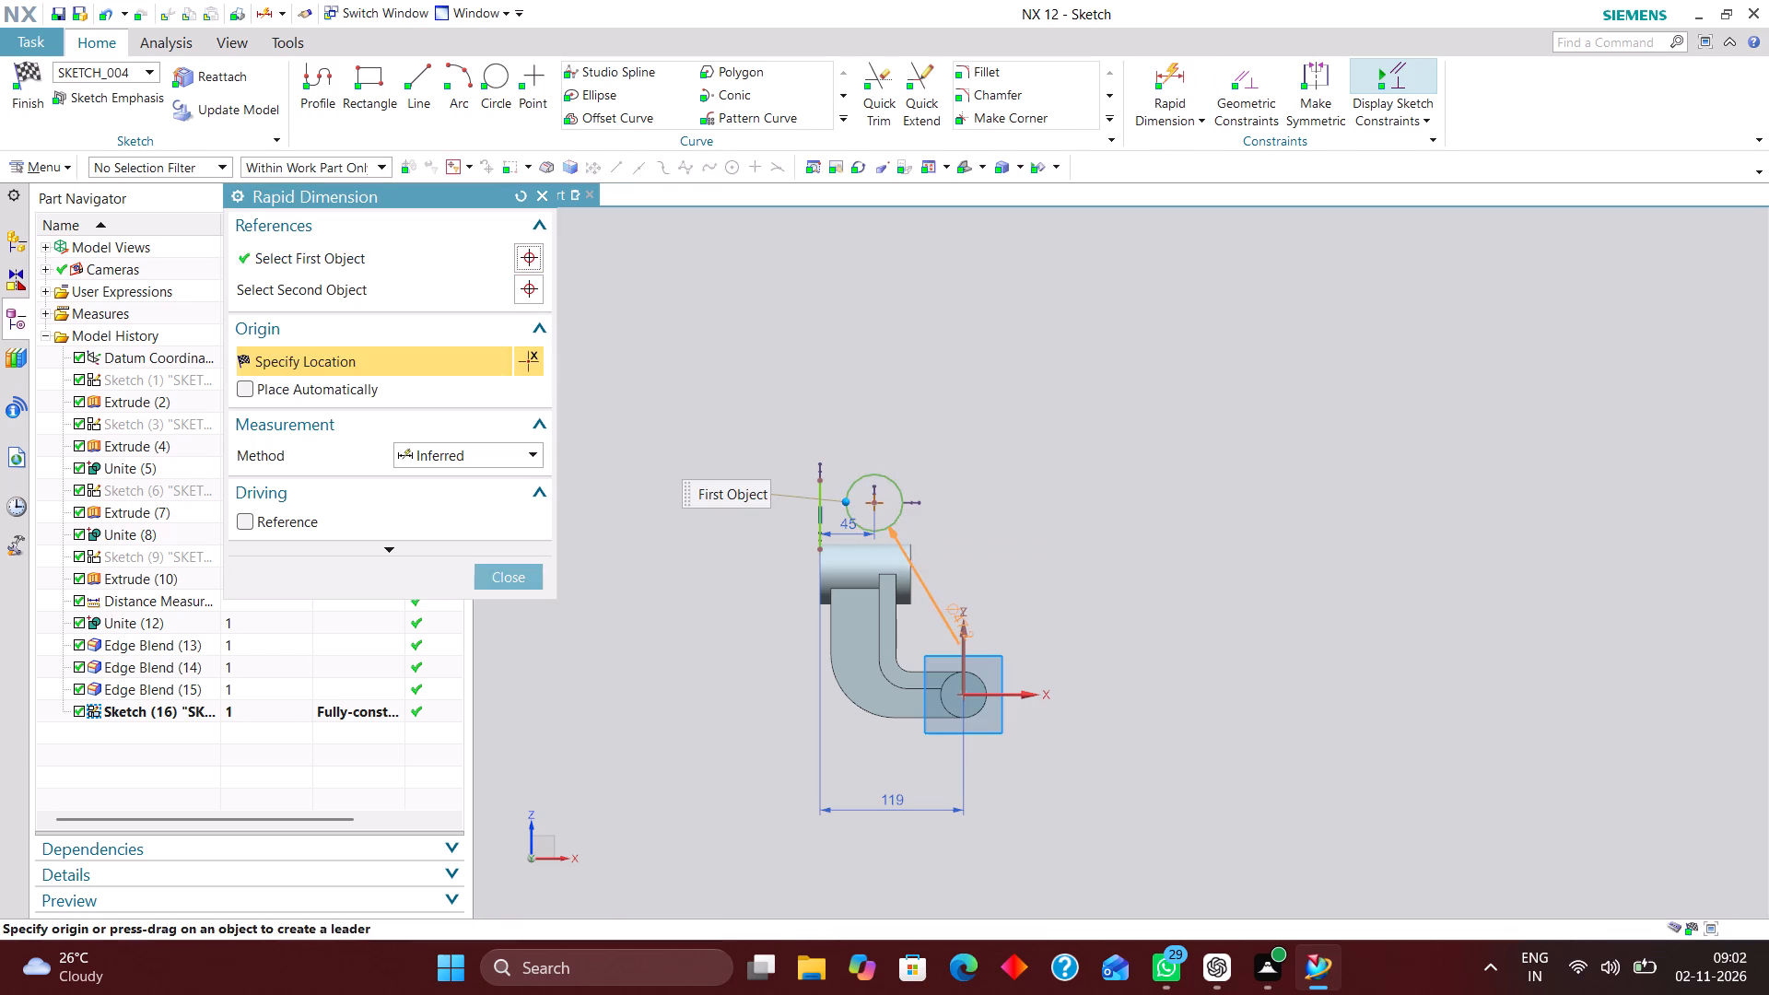
click(959, 636)
click(906, 354)
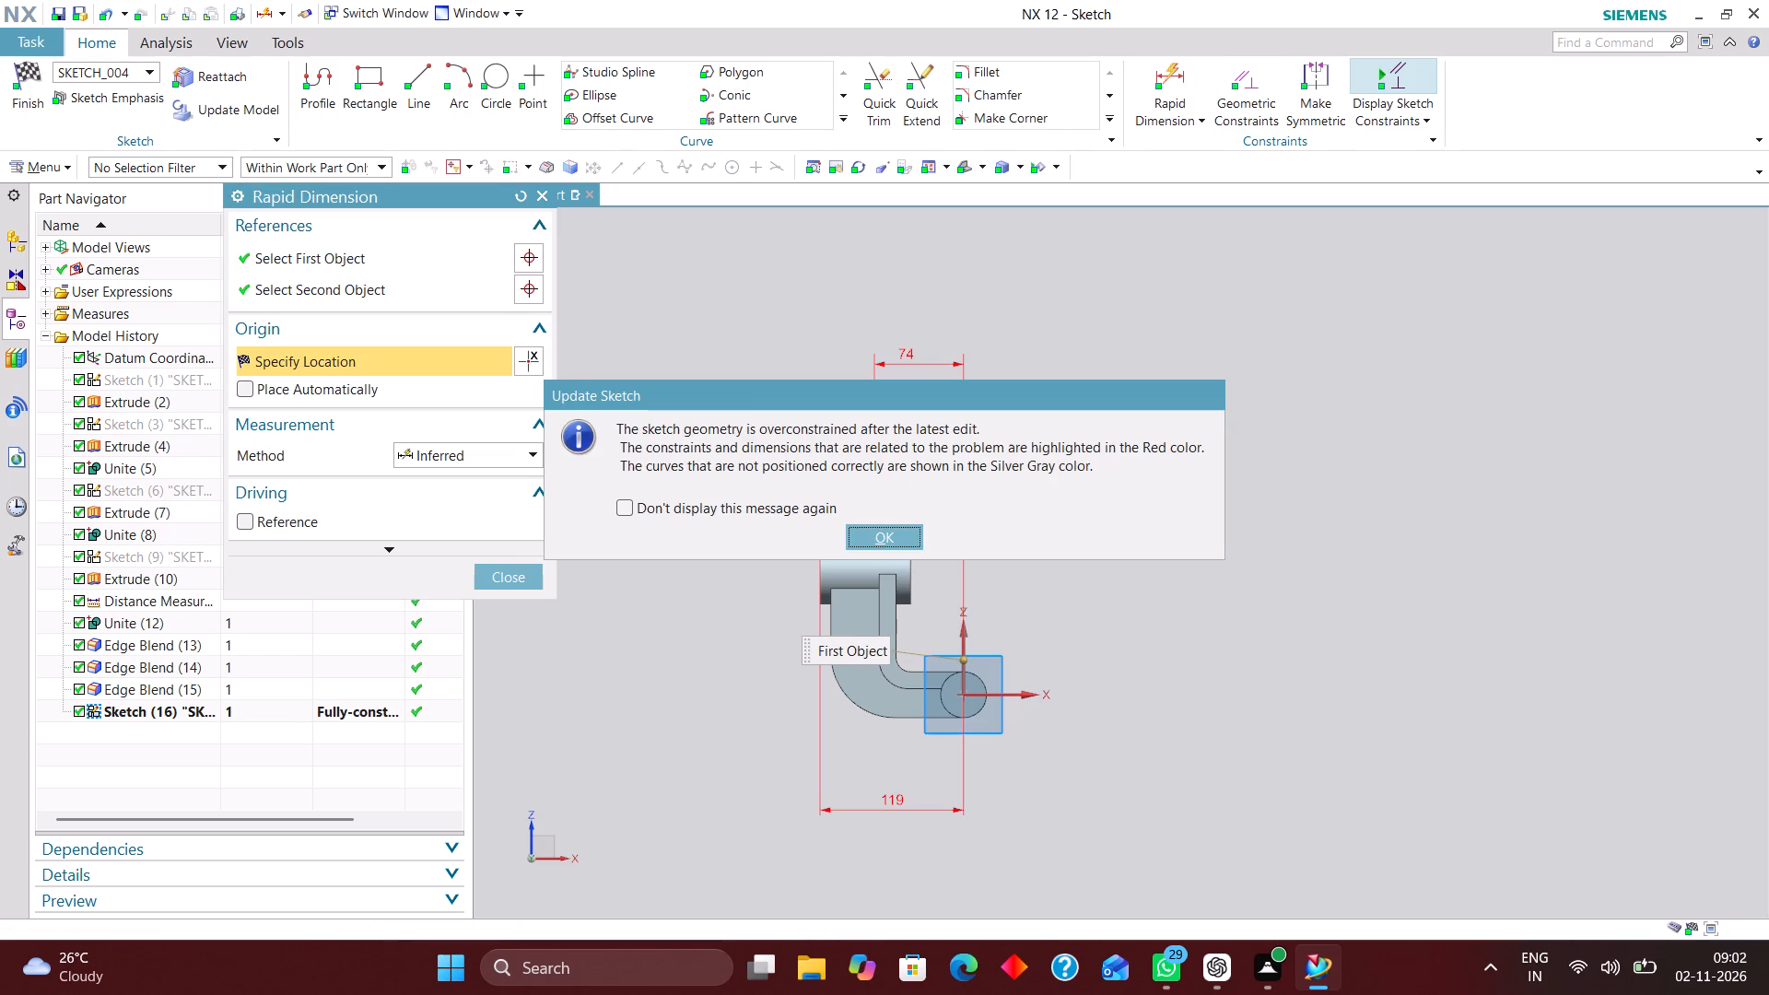
click(884, 534)
click(521, 578)
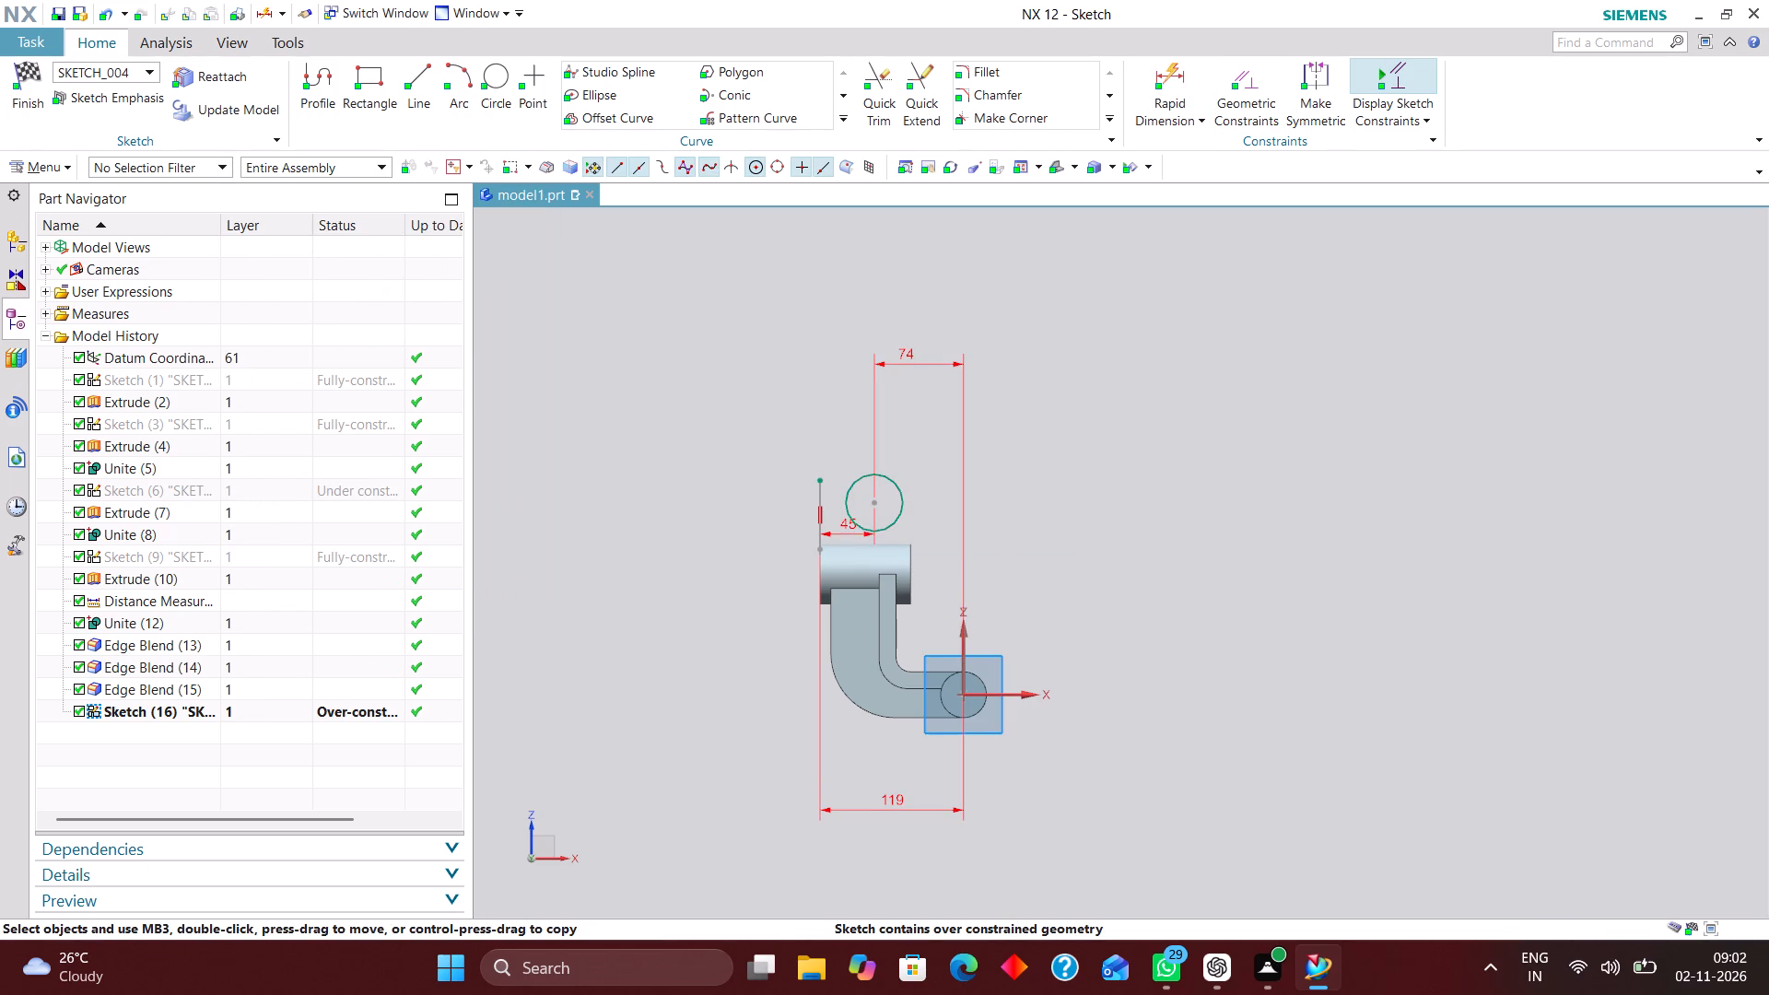
Delete the 45 mm and 119 mm dimensions together with the vertical reference line.
right_drag(844, 531, 710, 517)
right_drag(923, 804, 709, 773)
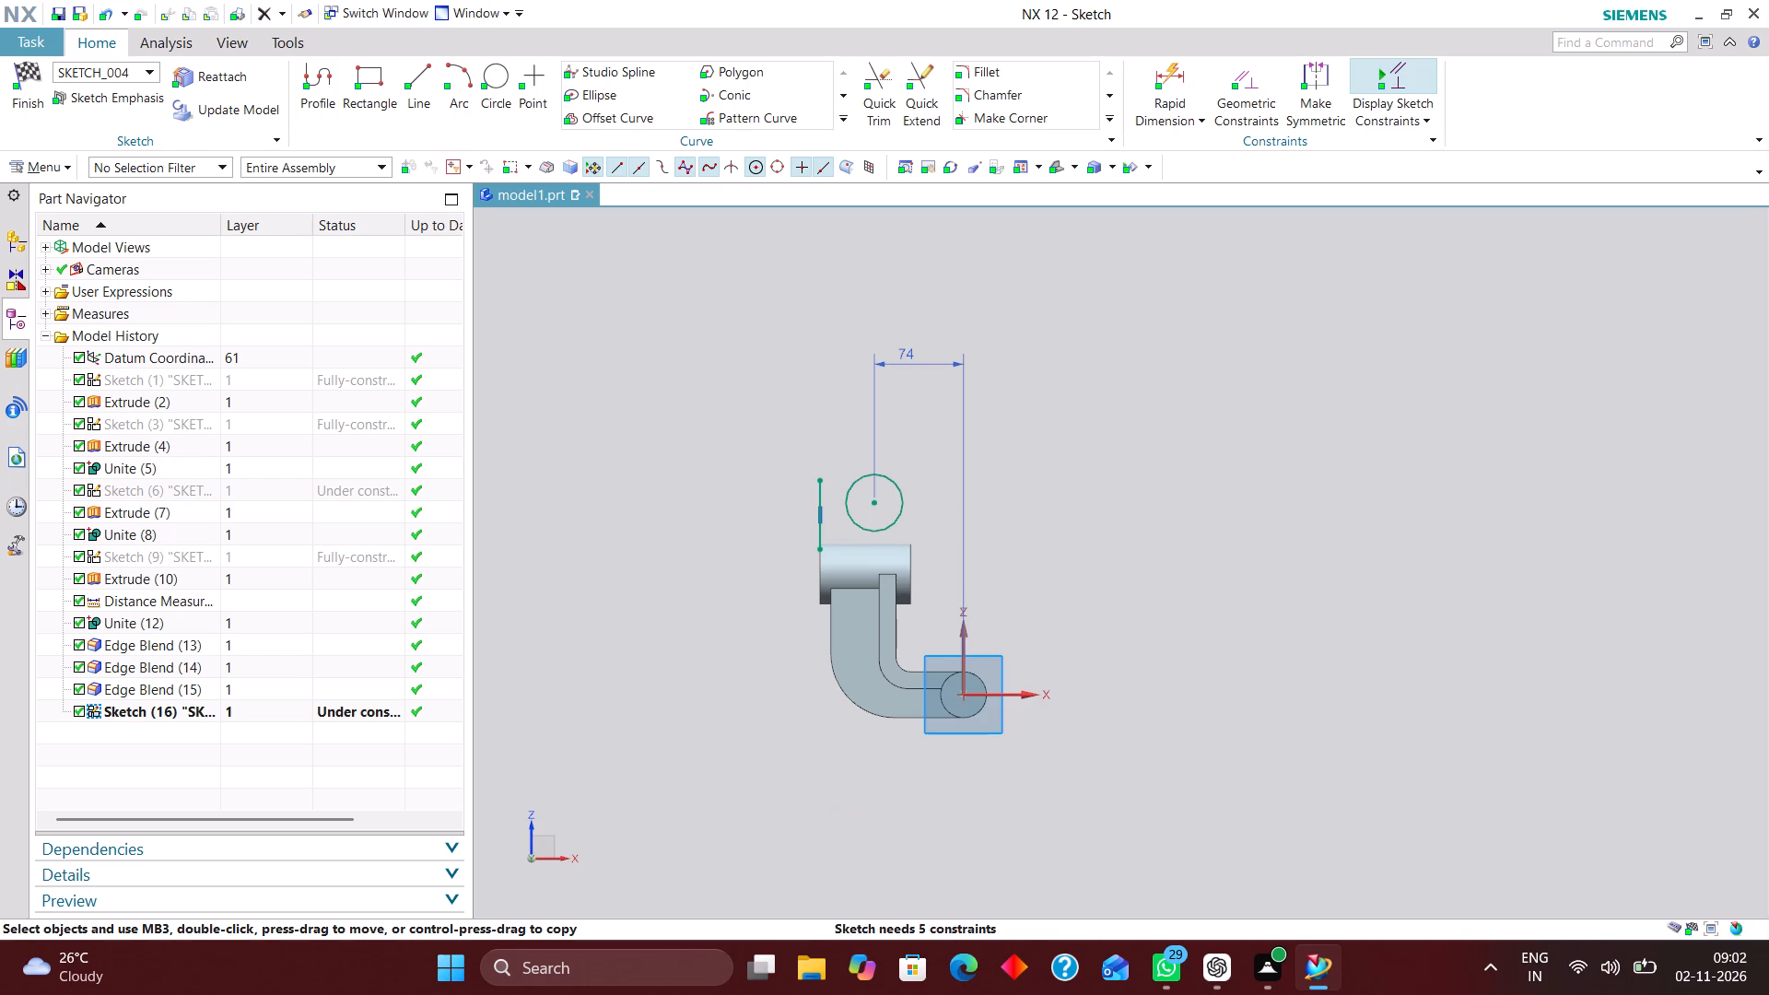
right_drag(823, 530, 603, 506)
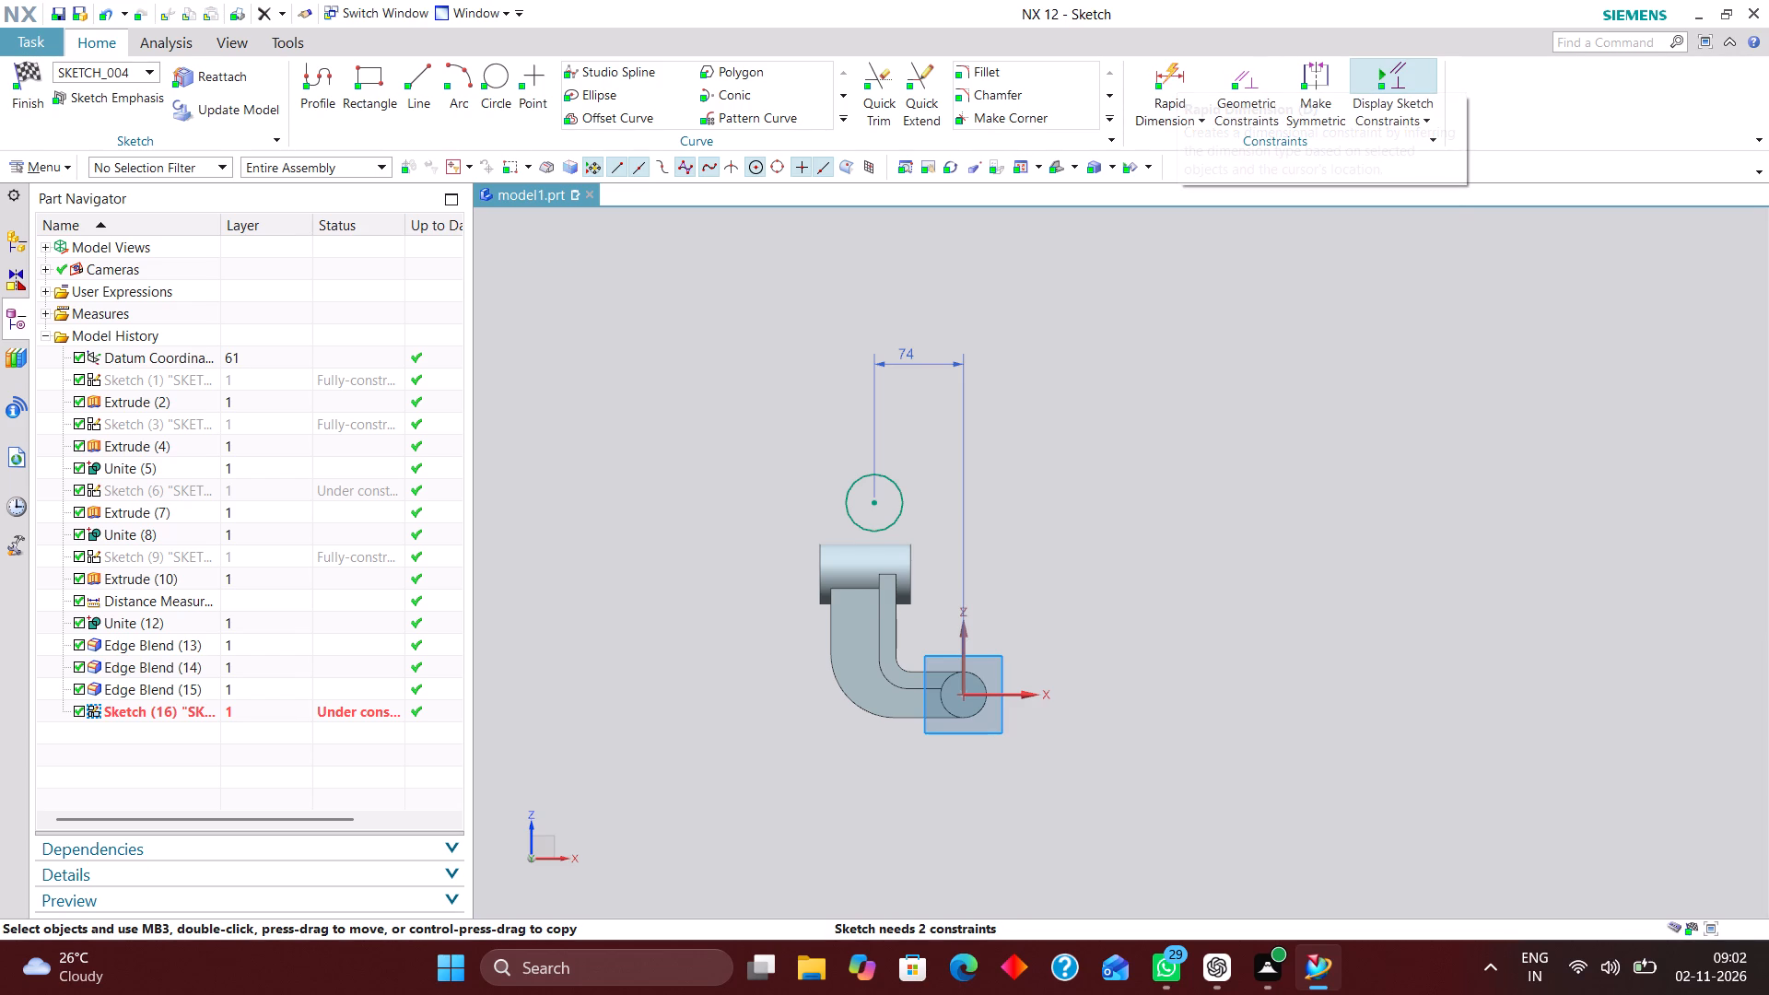
Dimension the vertical distance from the sketch's horizontal axis to the circle's centre and set it to 130 mm.
click(1163, 73)
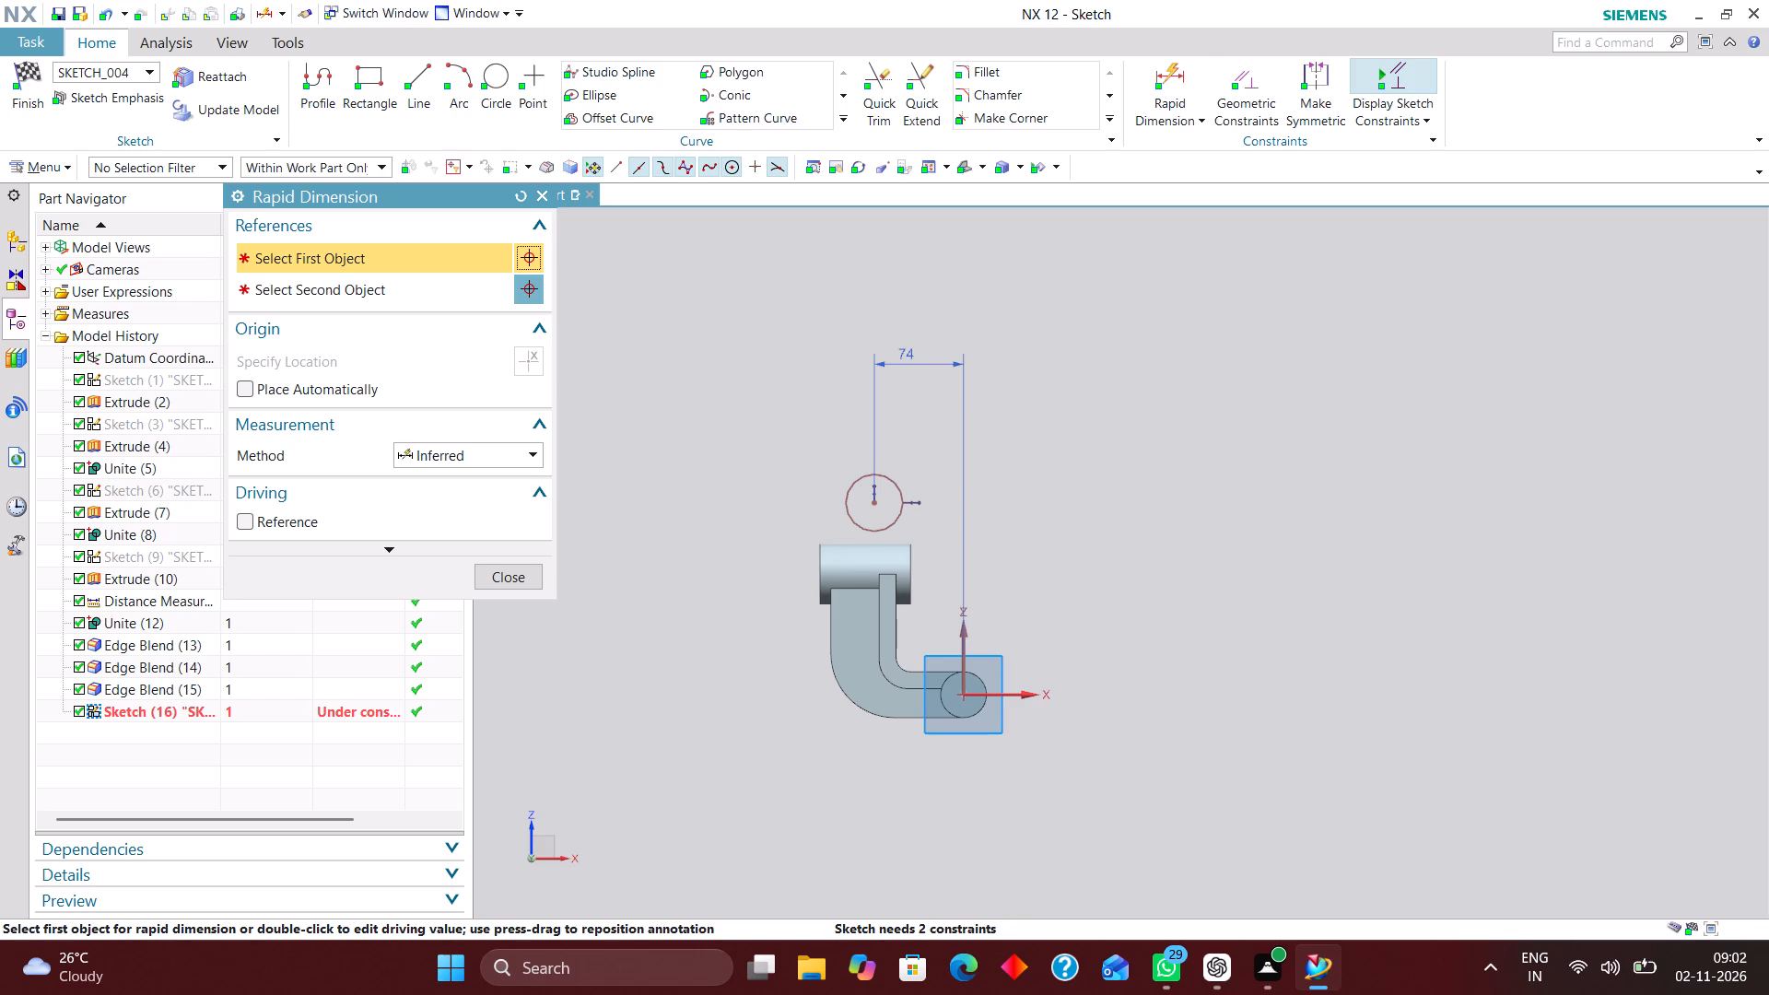
click(1007, 695)
click(875, 502)
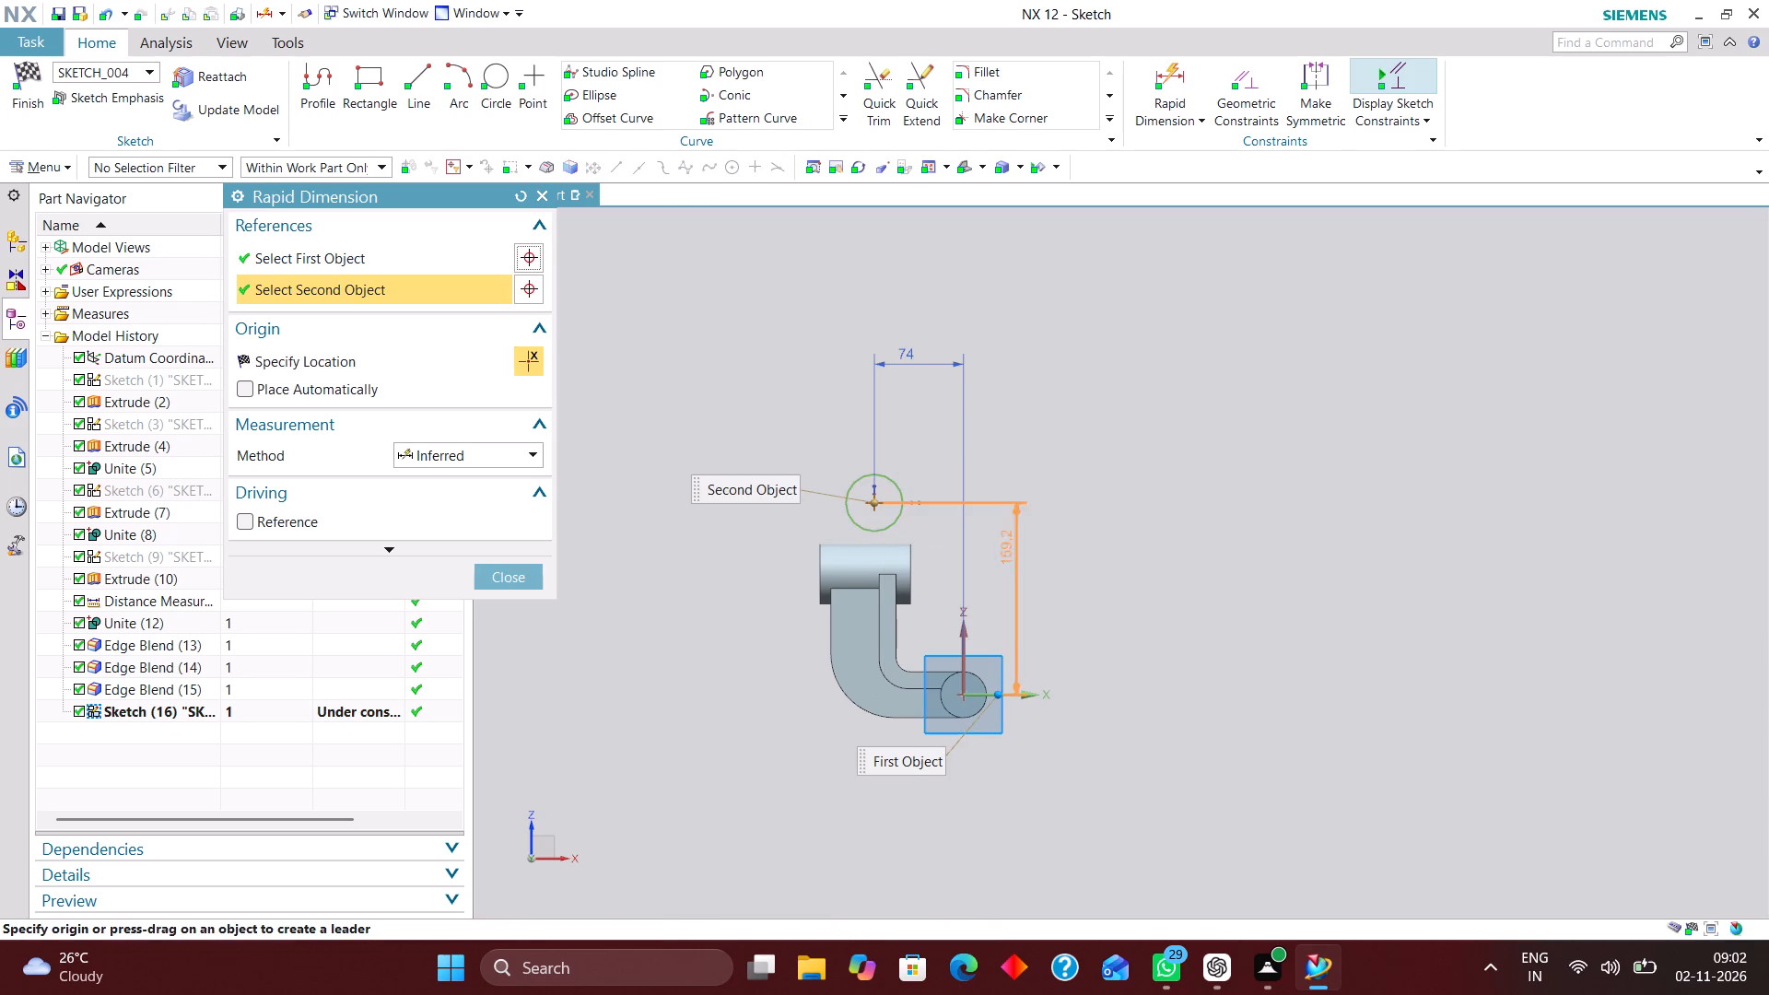
click(1147, 597)
text(130)
key(Return)
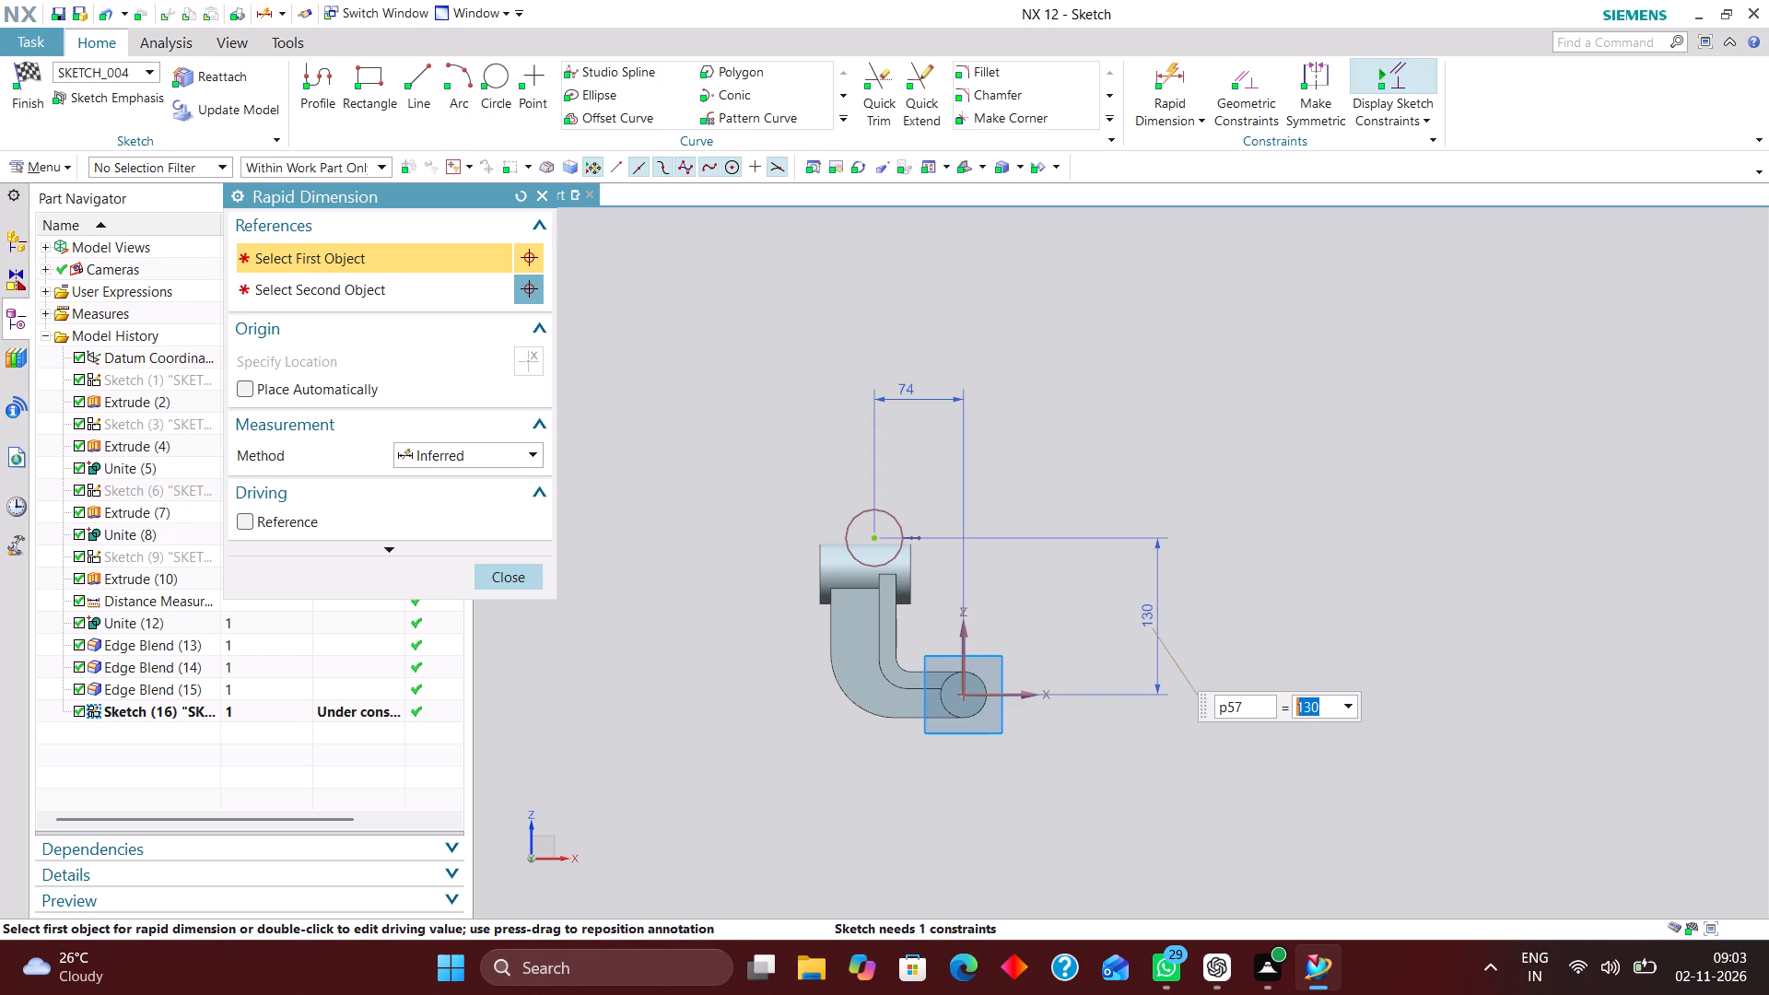
Add a Diametral dimension to the circle and set it to 32 mm.
click(498, 454)
click(467, 640)
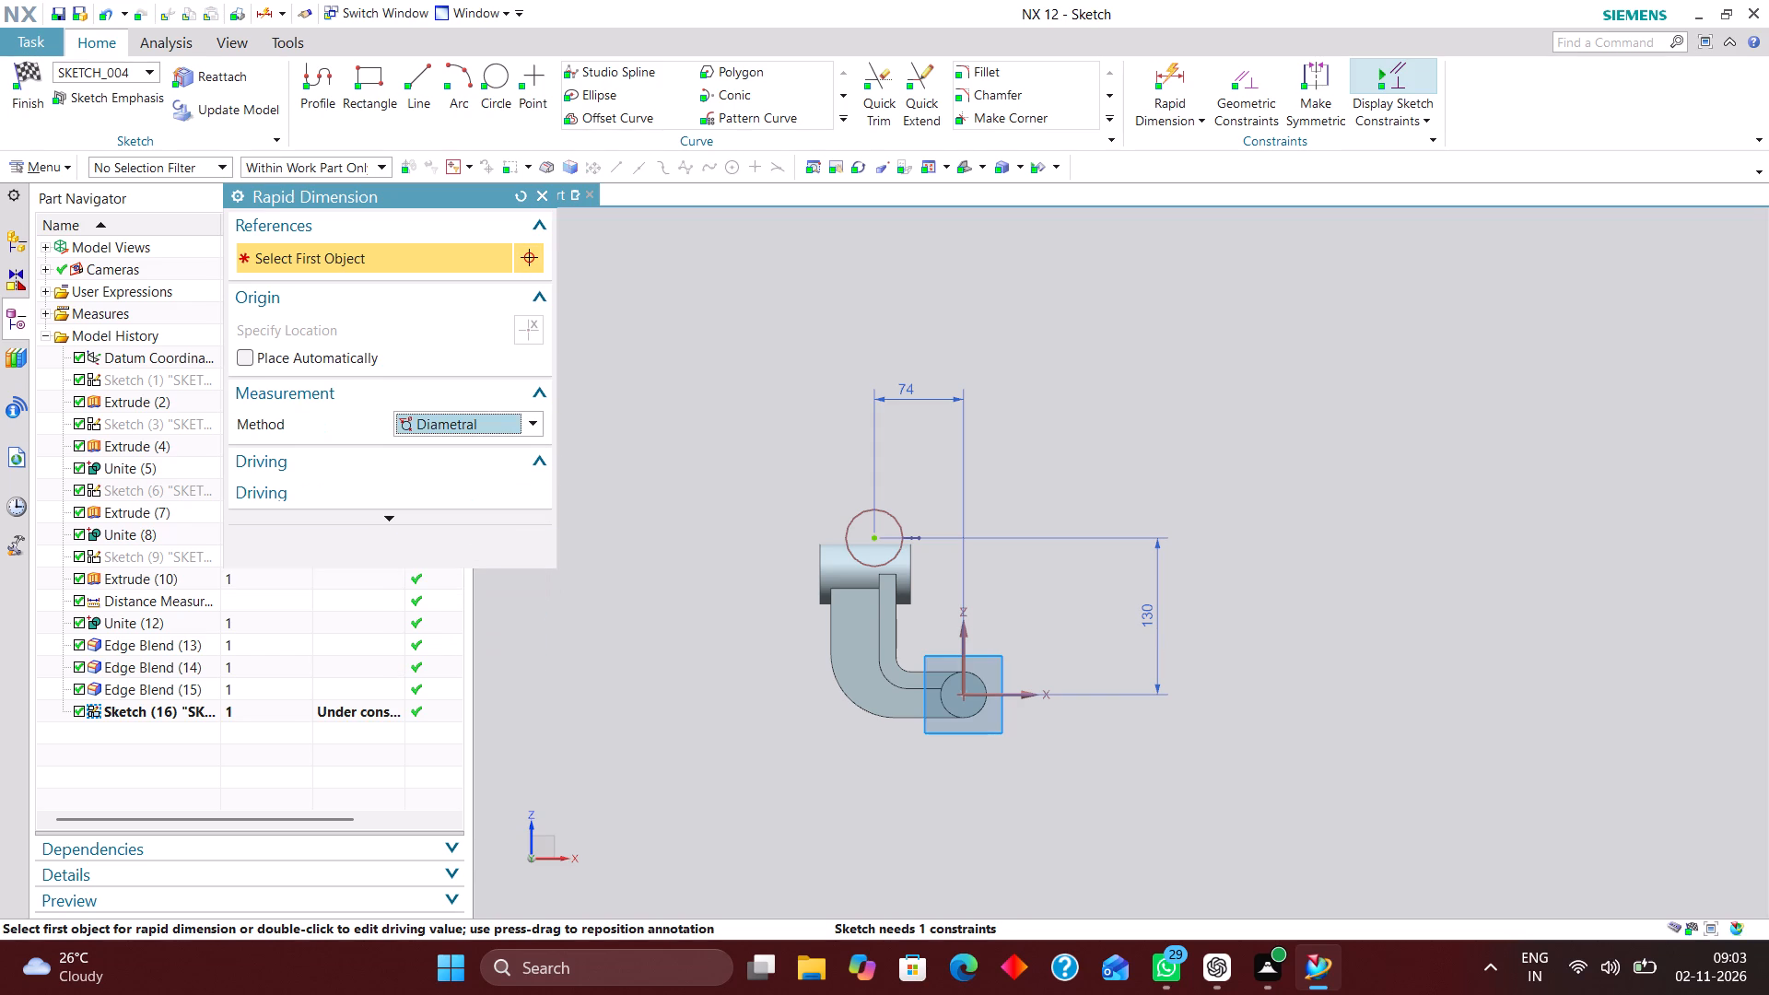
click(886, 517)
click(899, 467)
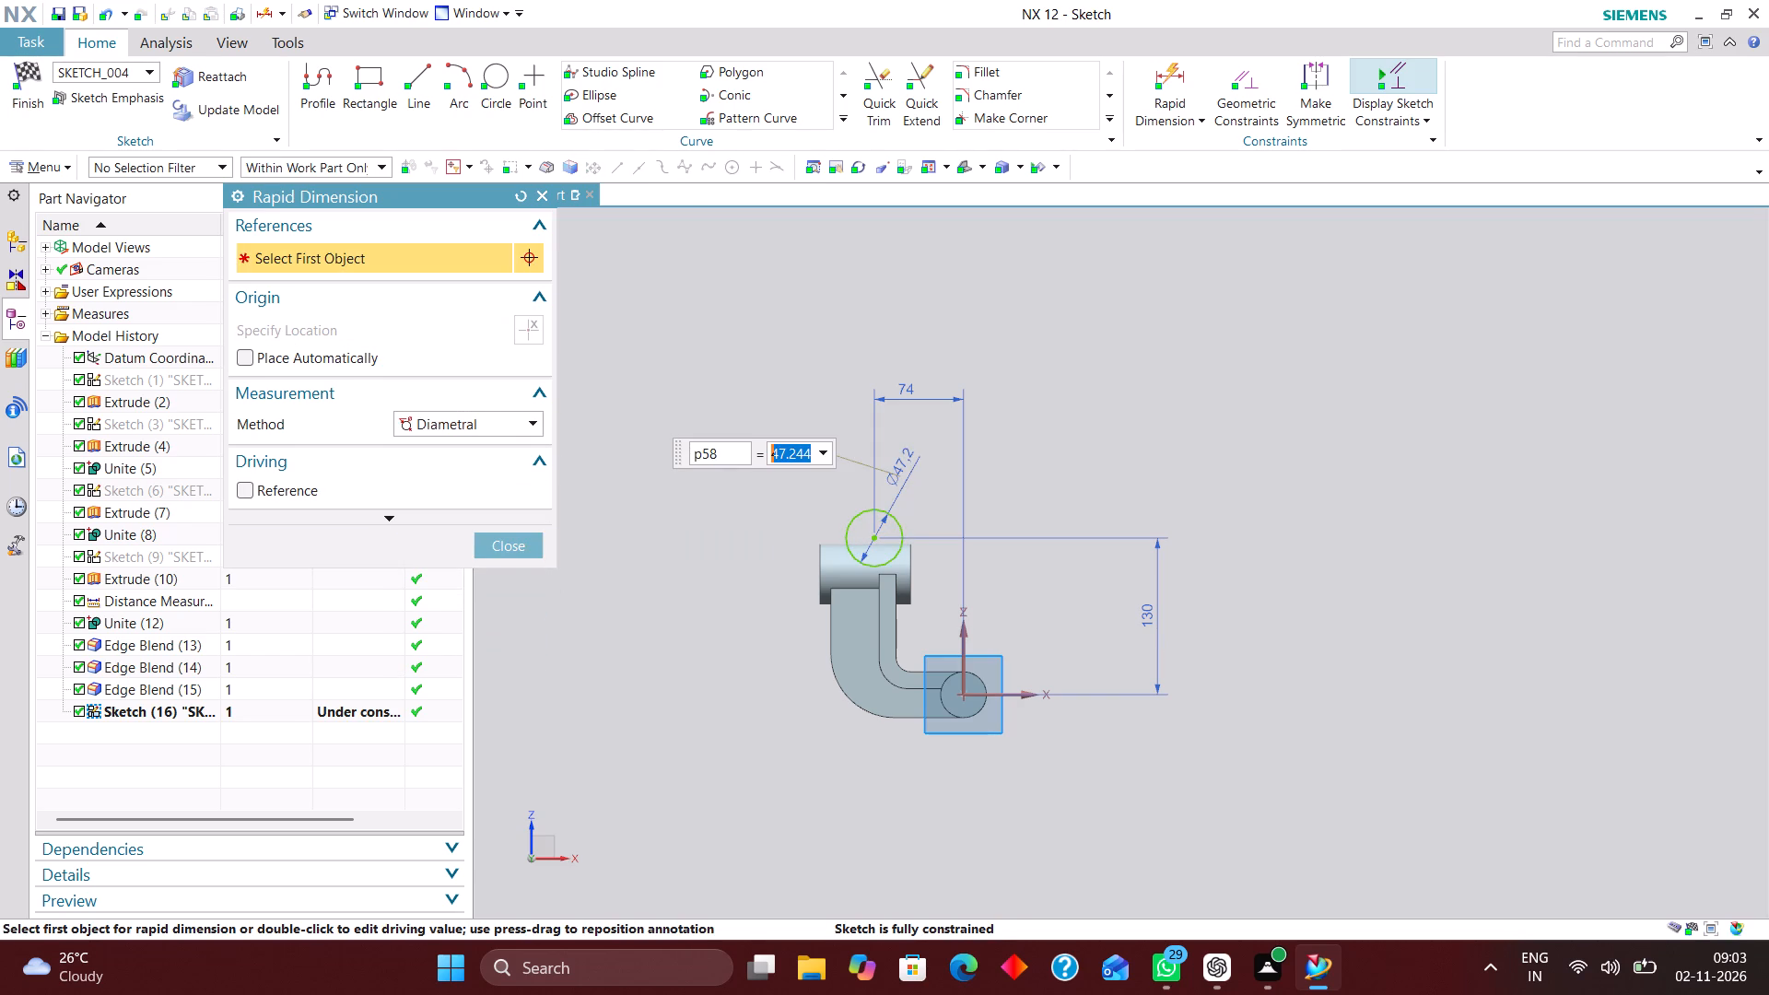
text(32)
key(Return)
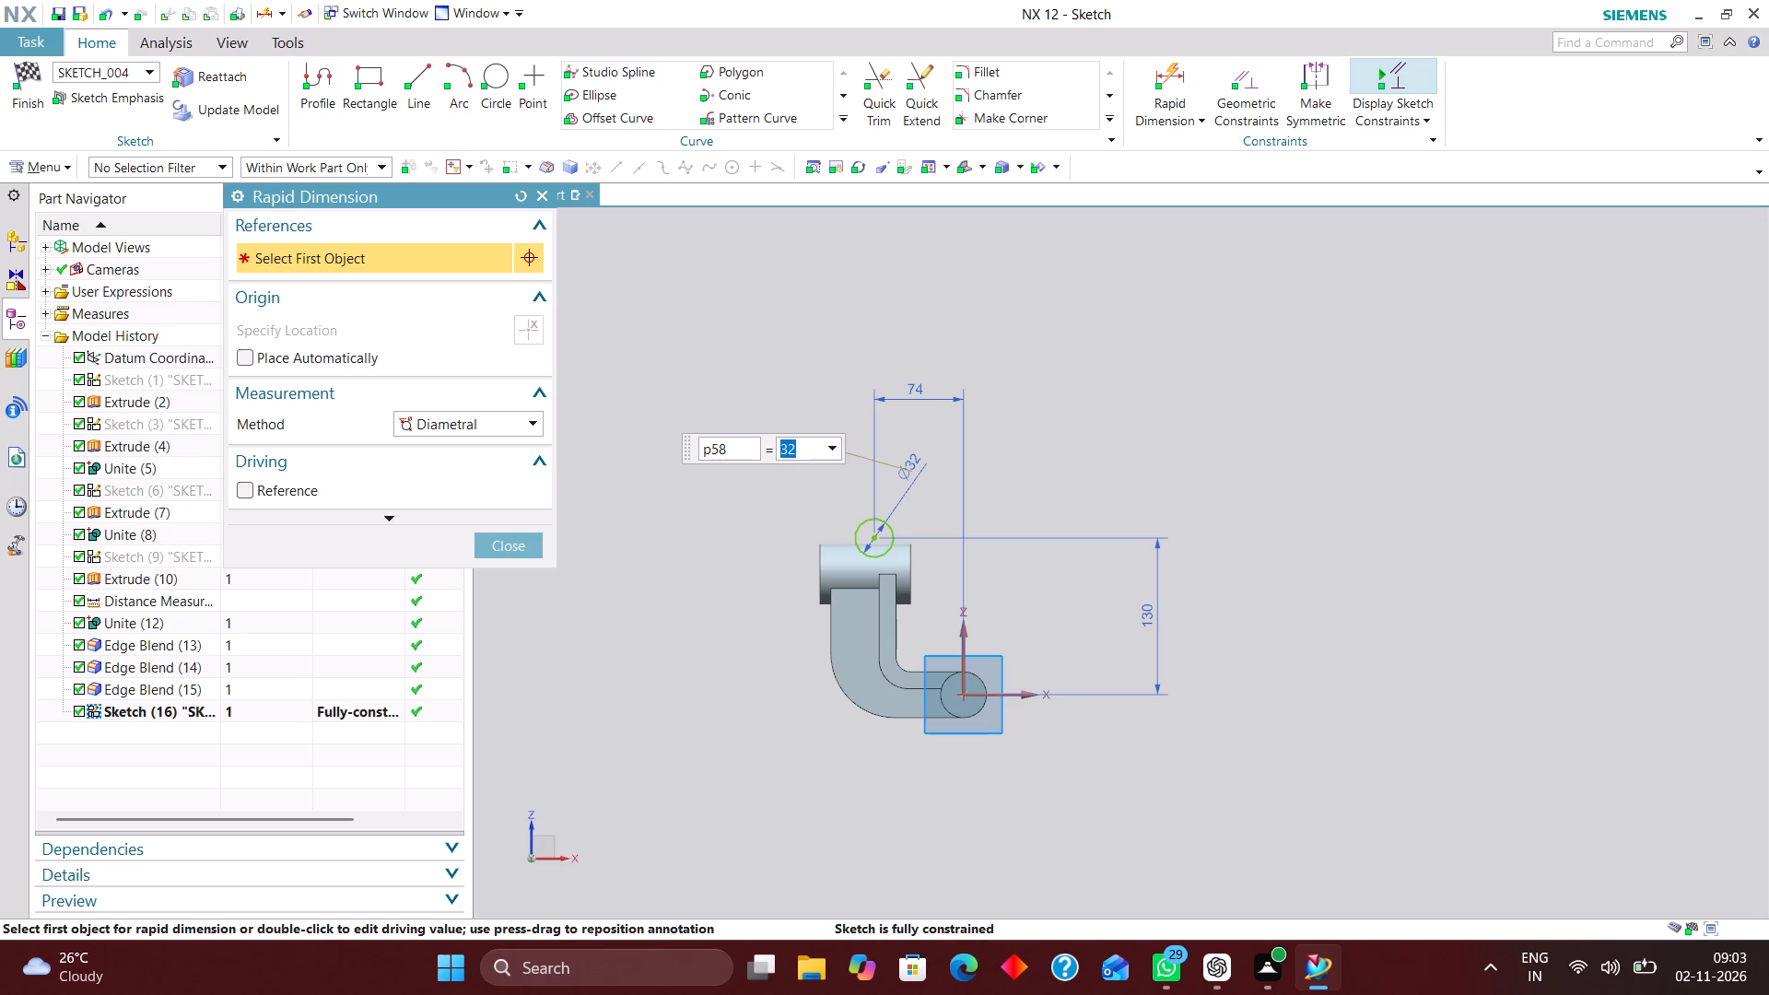
Sketch a vertical line on each side of the circle and a horizontal line below it that crosses both.
scroll(849, 634, up, 3)
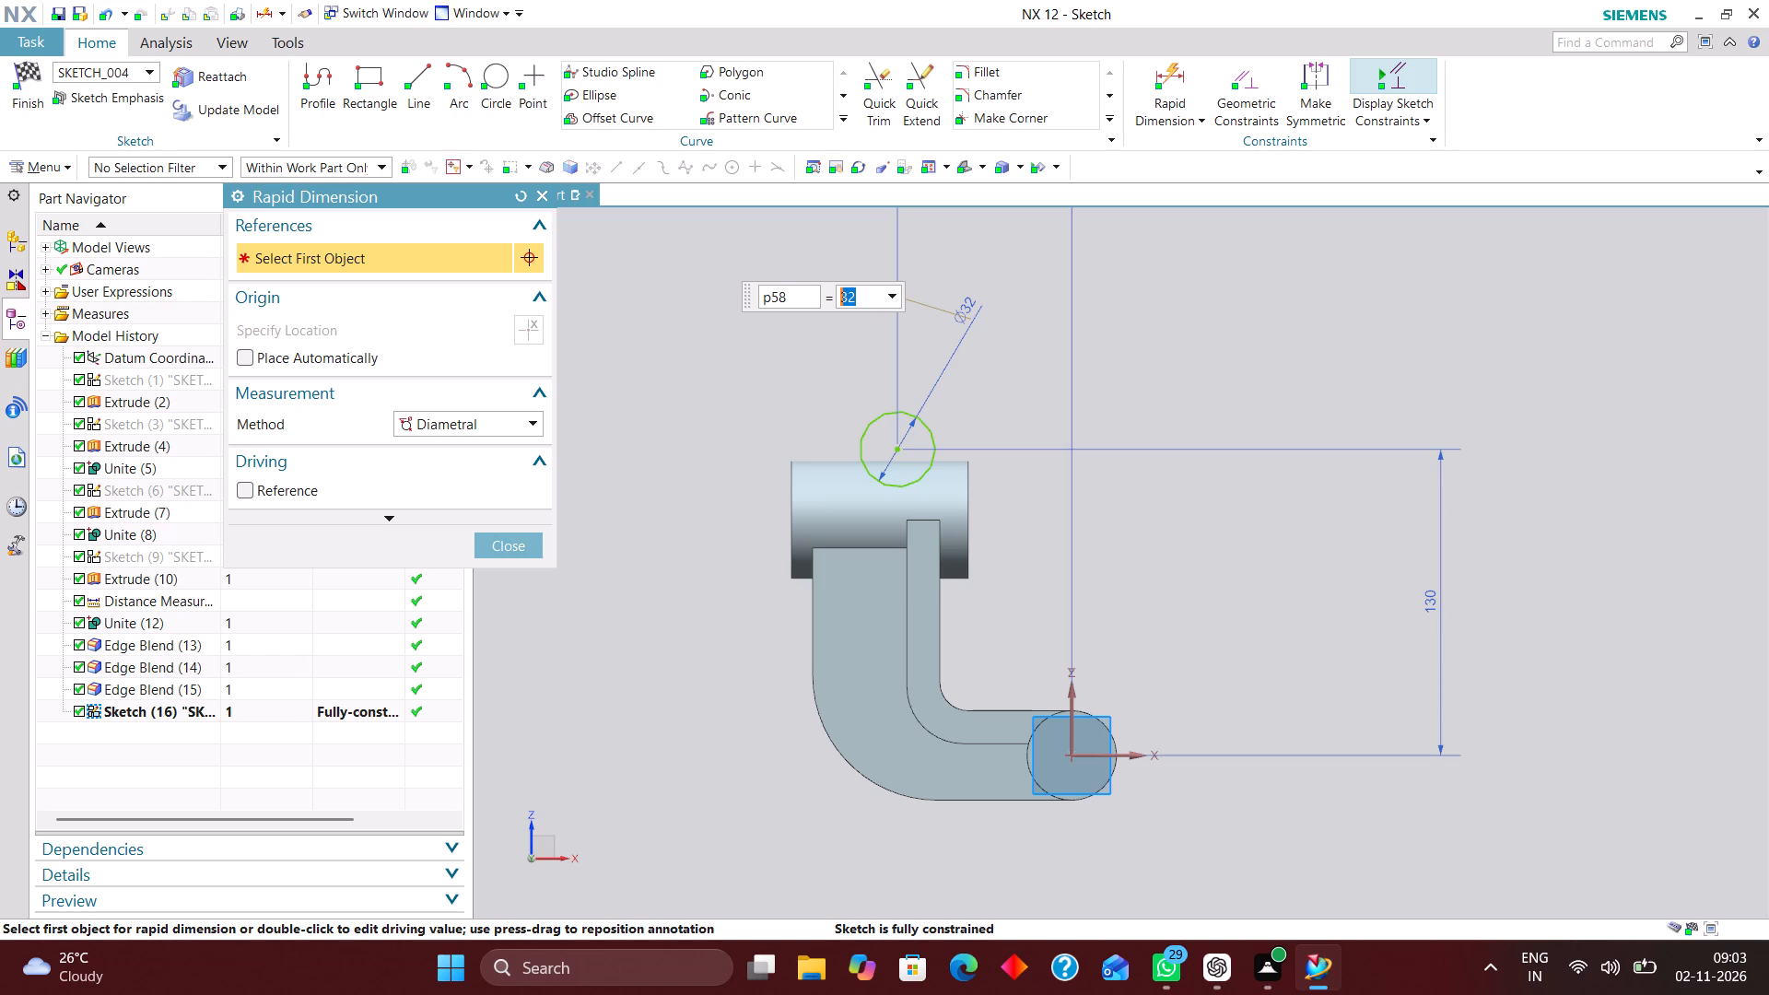
scroll(875, 456, up, 4)
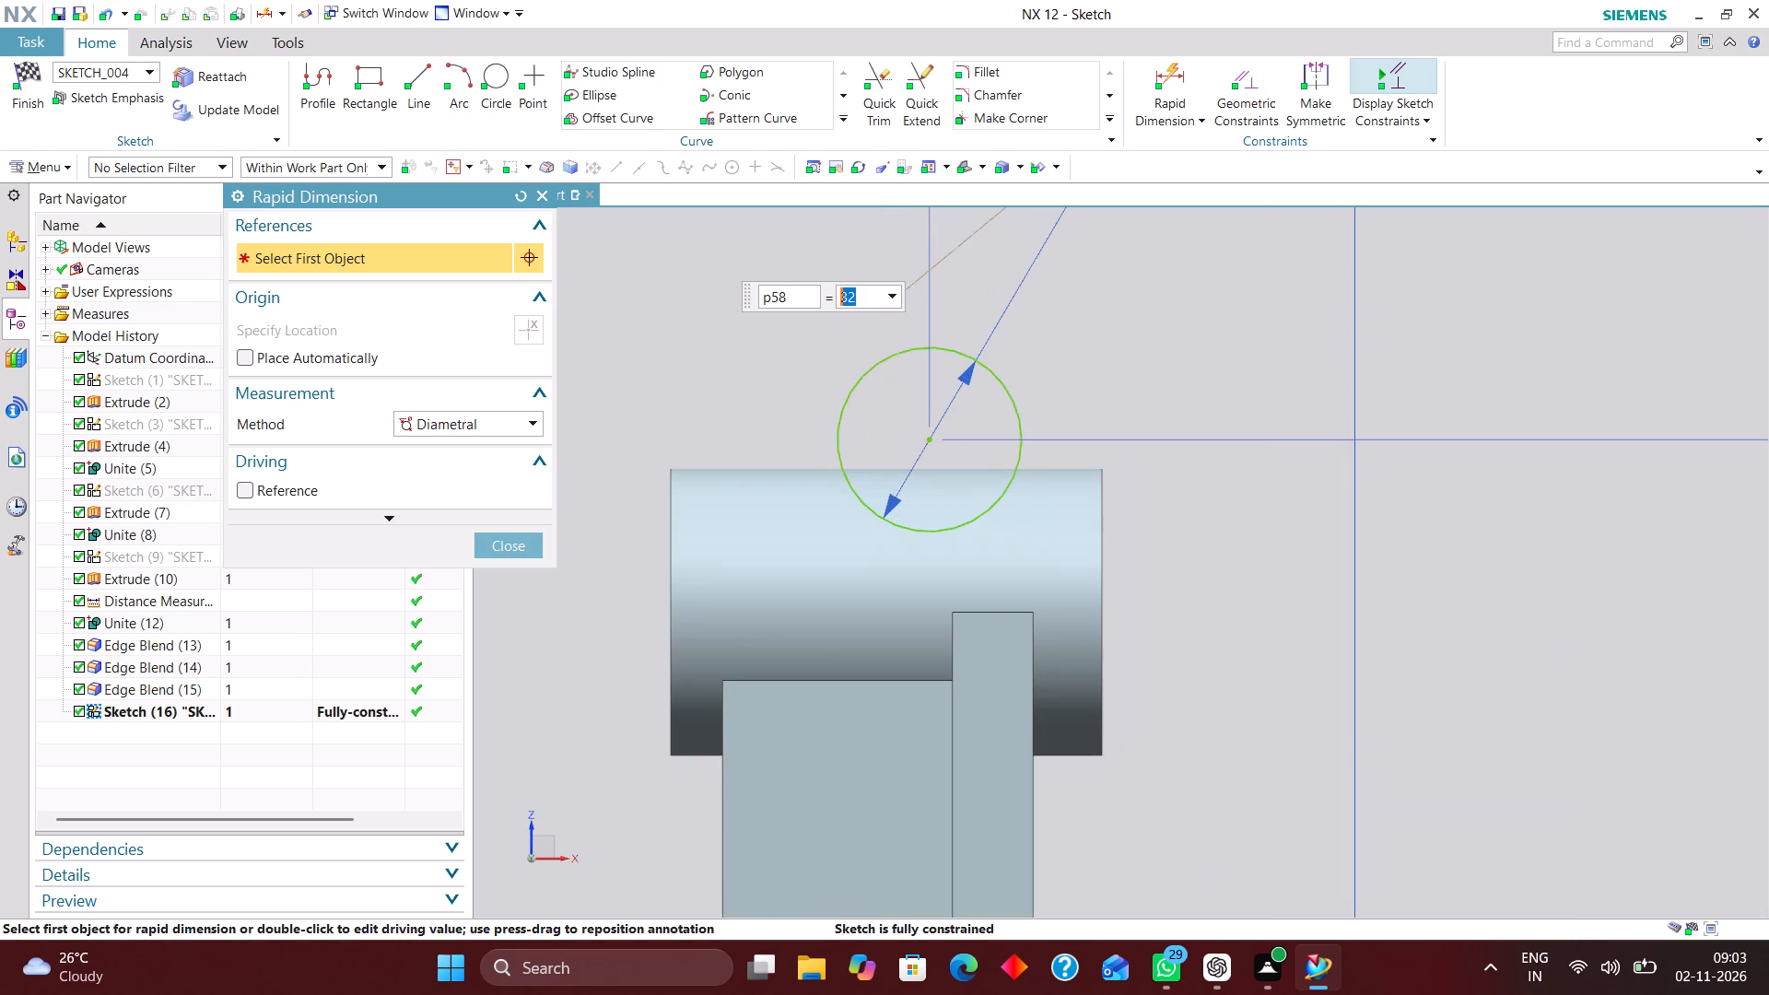
click(413, 69)
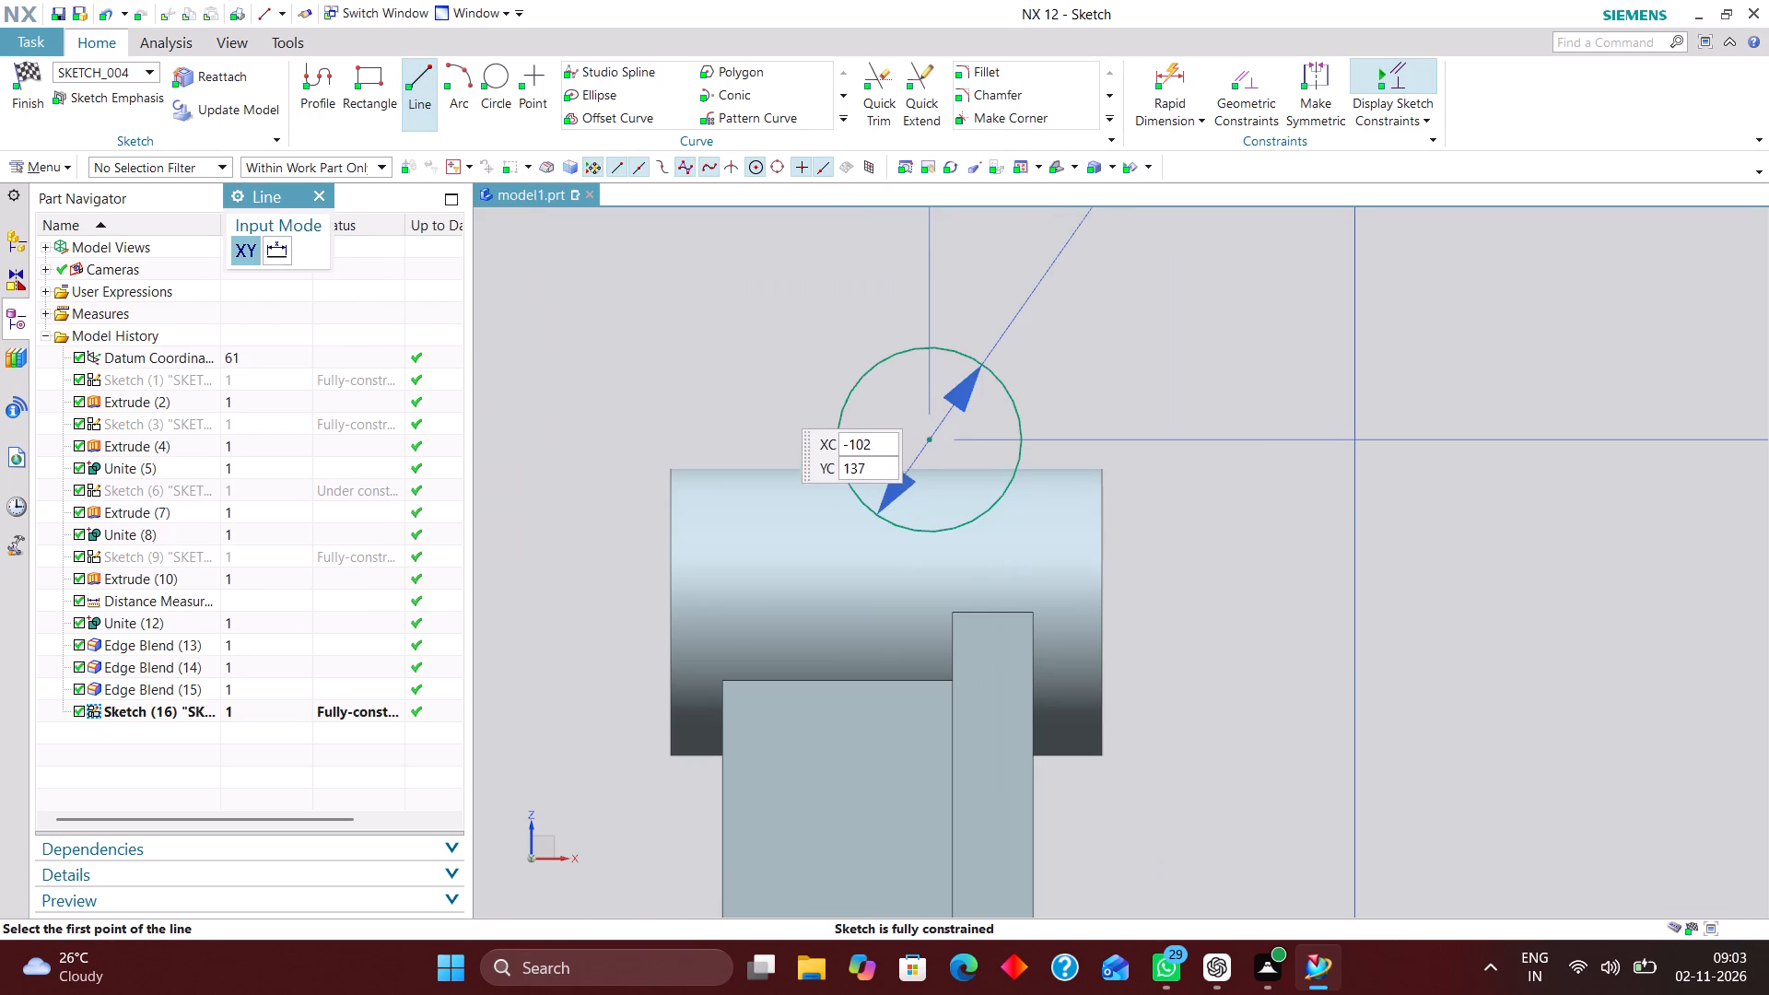
click(807, 394)
click(805, 598)
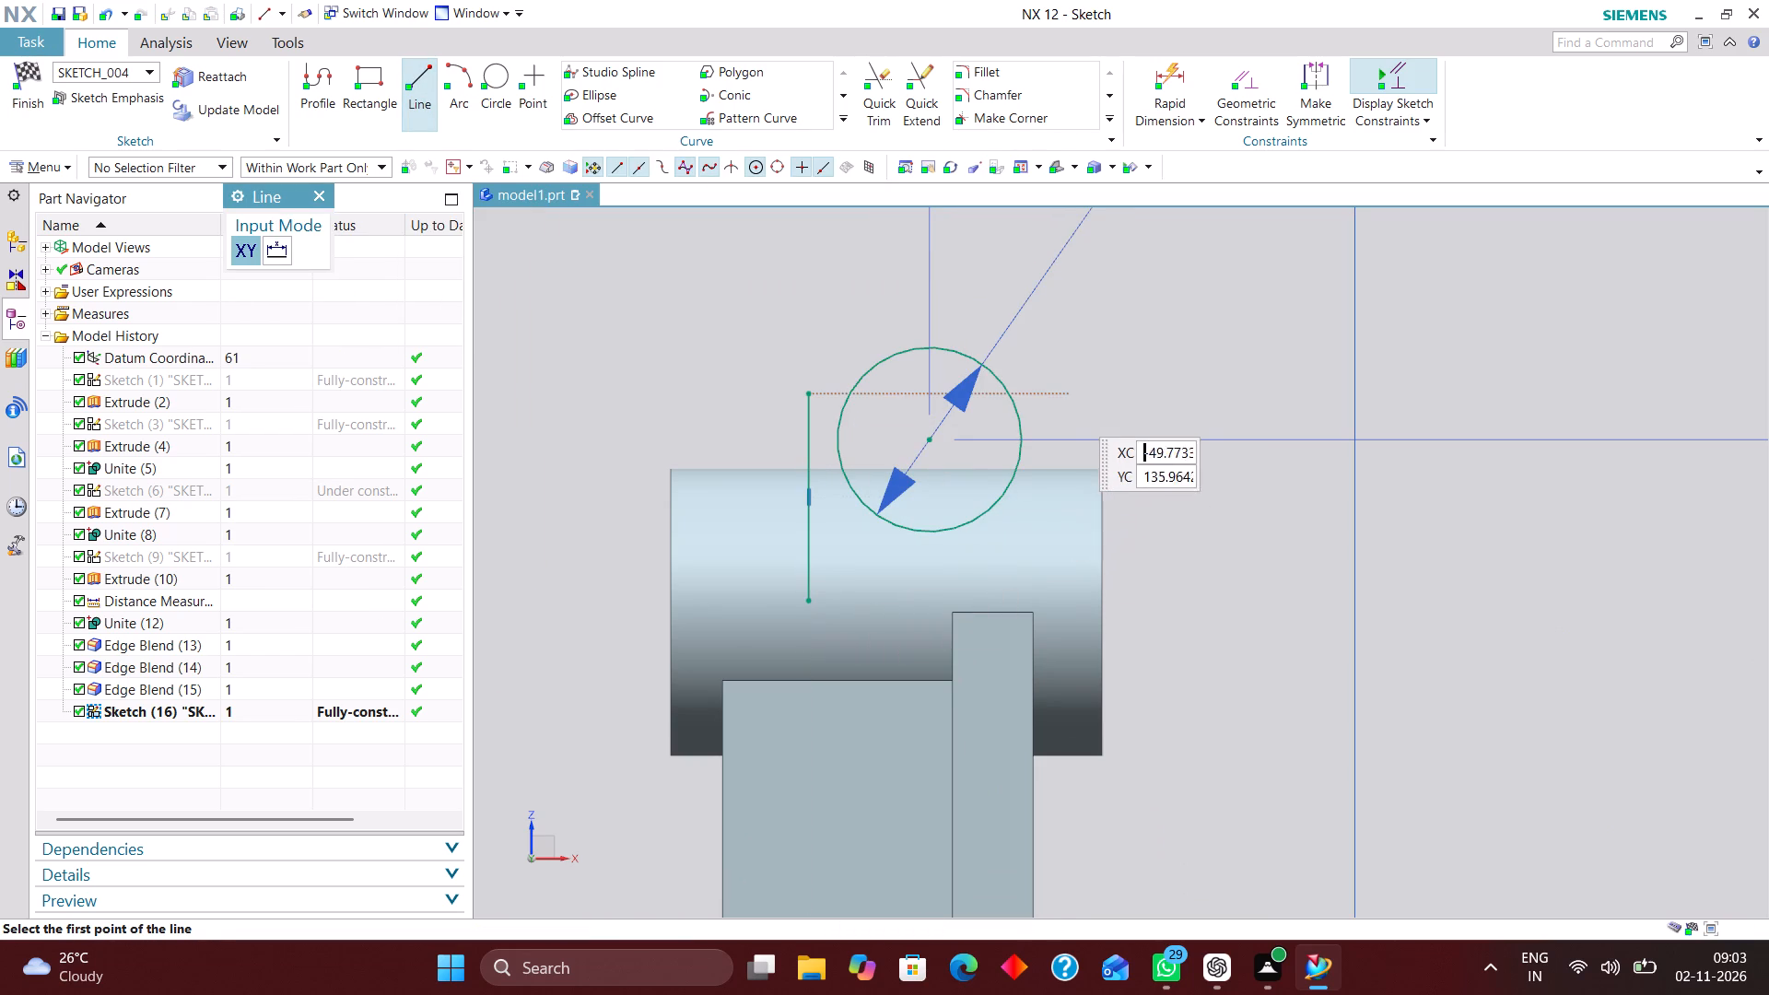
click(1055, 380)
click(1062, 578)
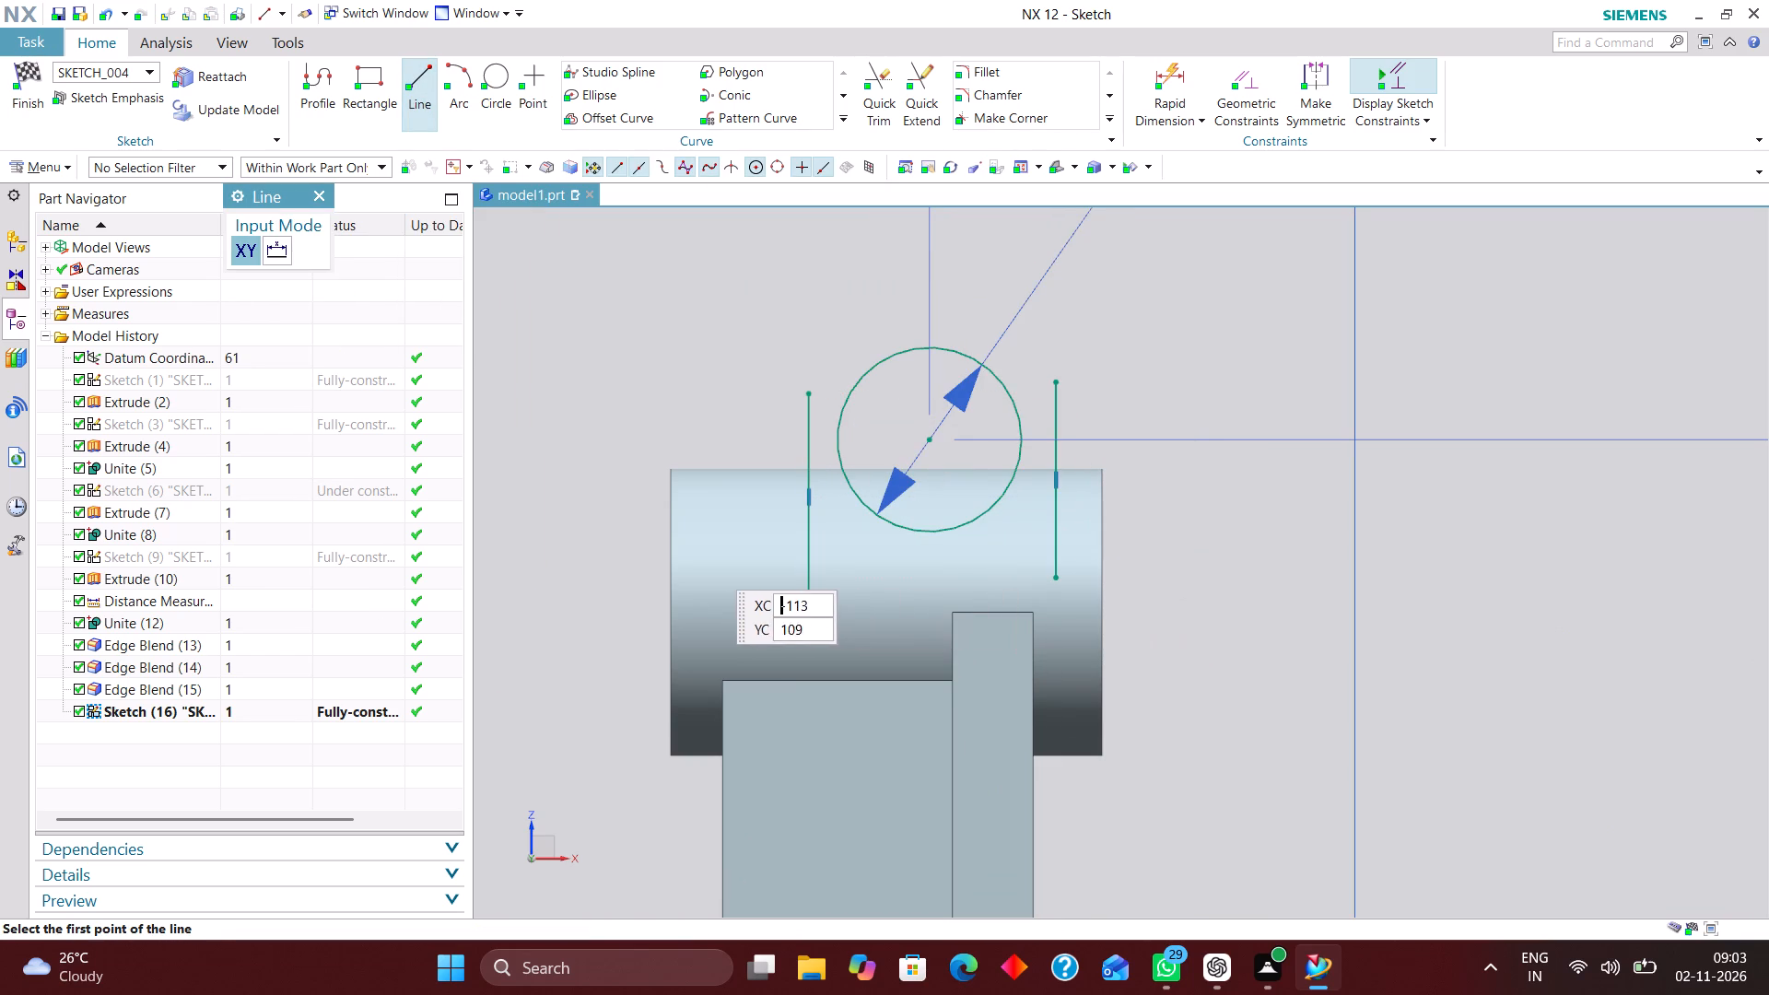
click(725, 544)
click(1160, 525)
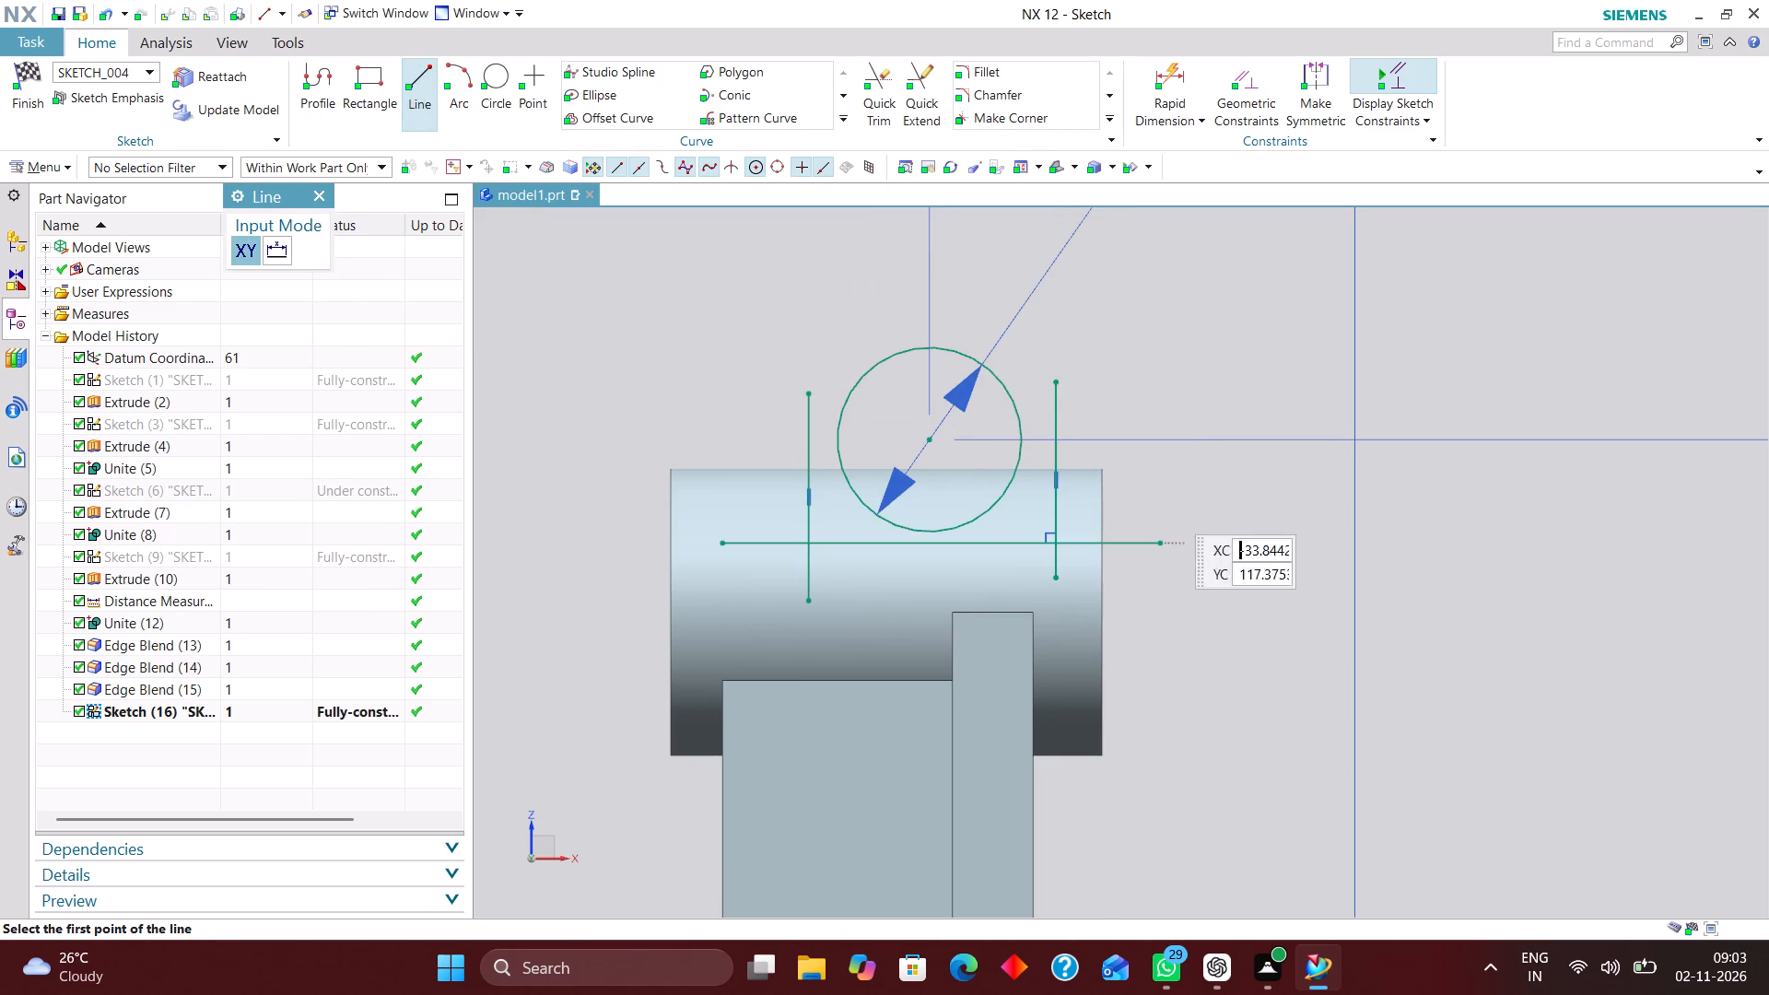
Trim the overhanging ends where the horizontal line crosses the two vertical lines, leaving a U-shaped outline below the circle.
click(883, 89)
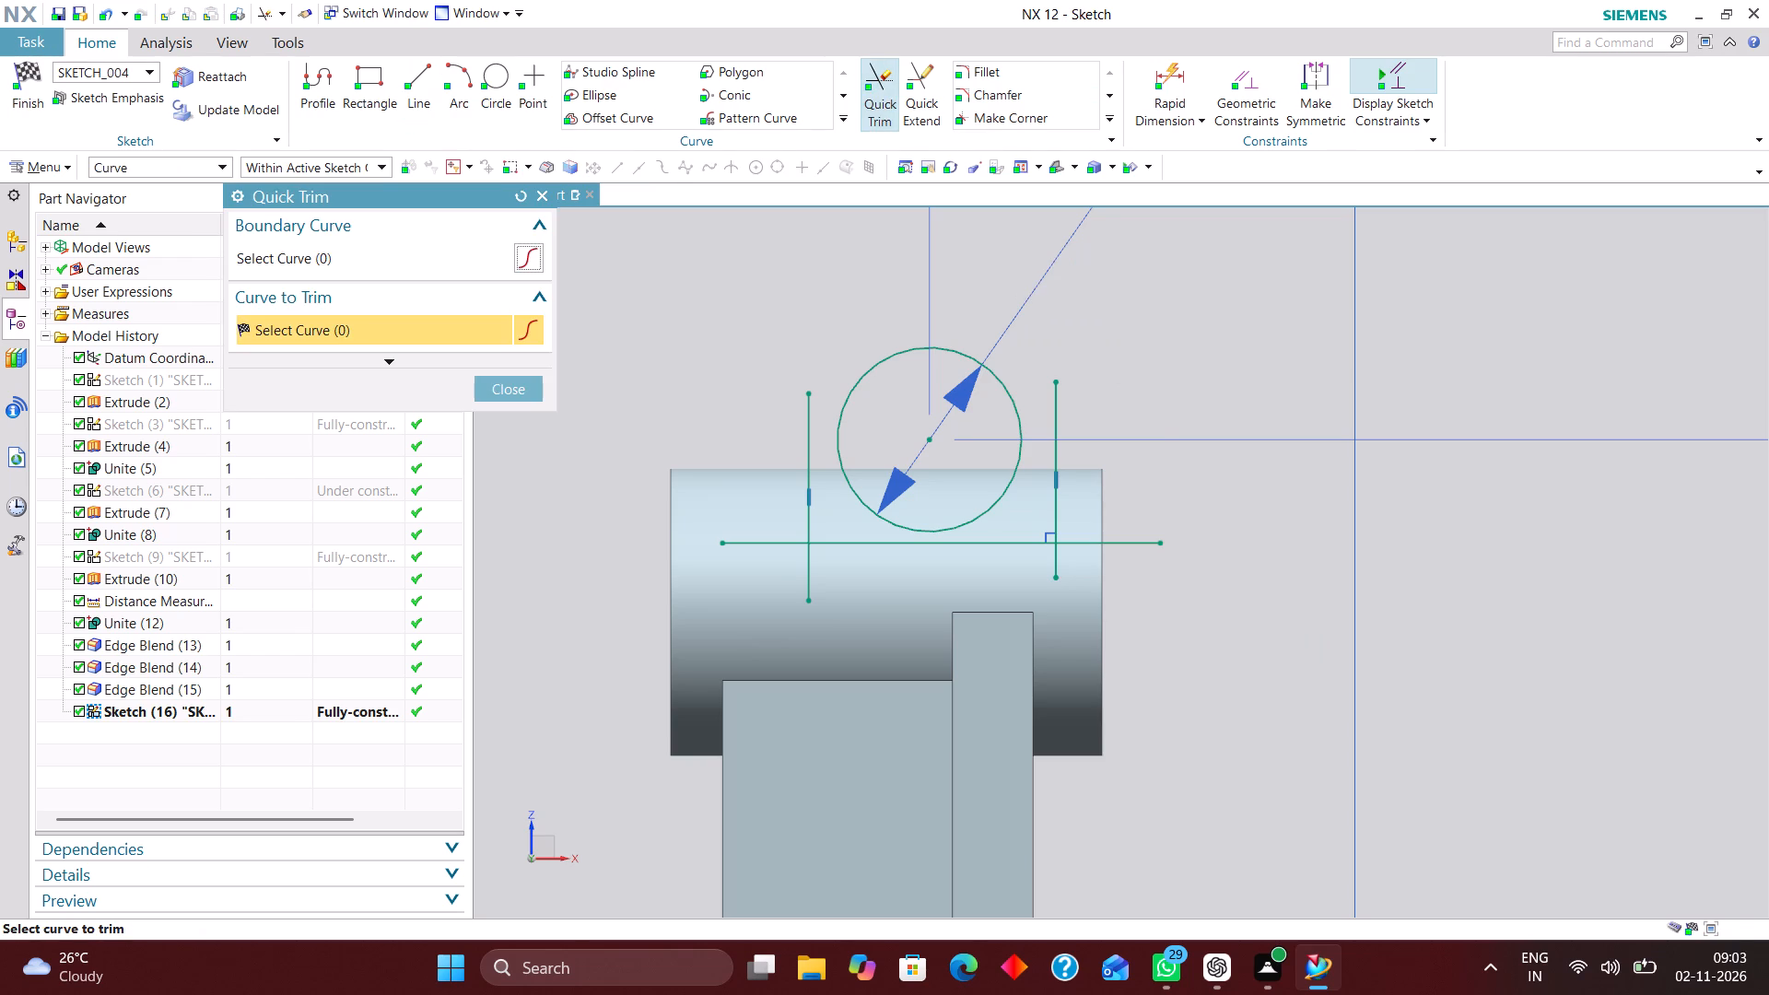
click(730, 536)
click(806, 577)
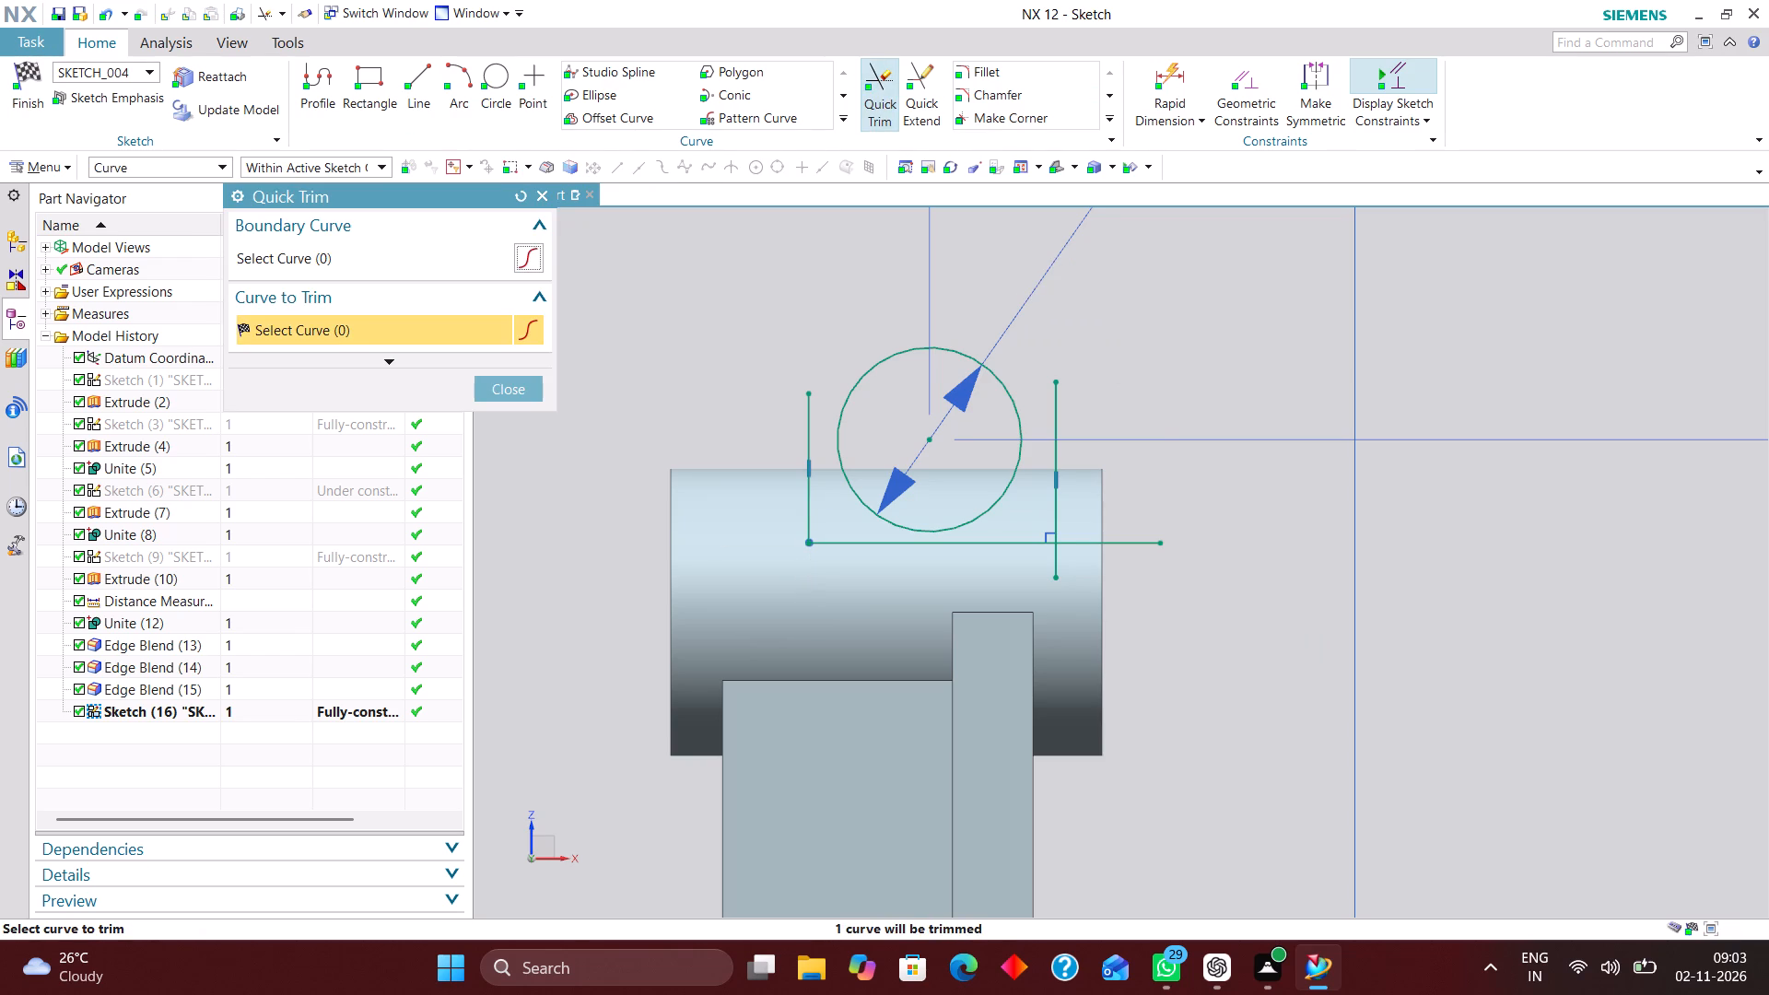
click(1058, 575)
click(1081, 544)
Constrain both vertical lines tangent to the circle, with Automatic Selection Progression enabled.
click(1261, 72)
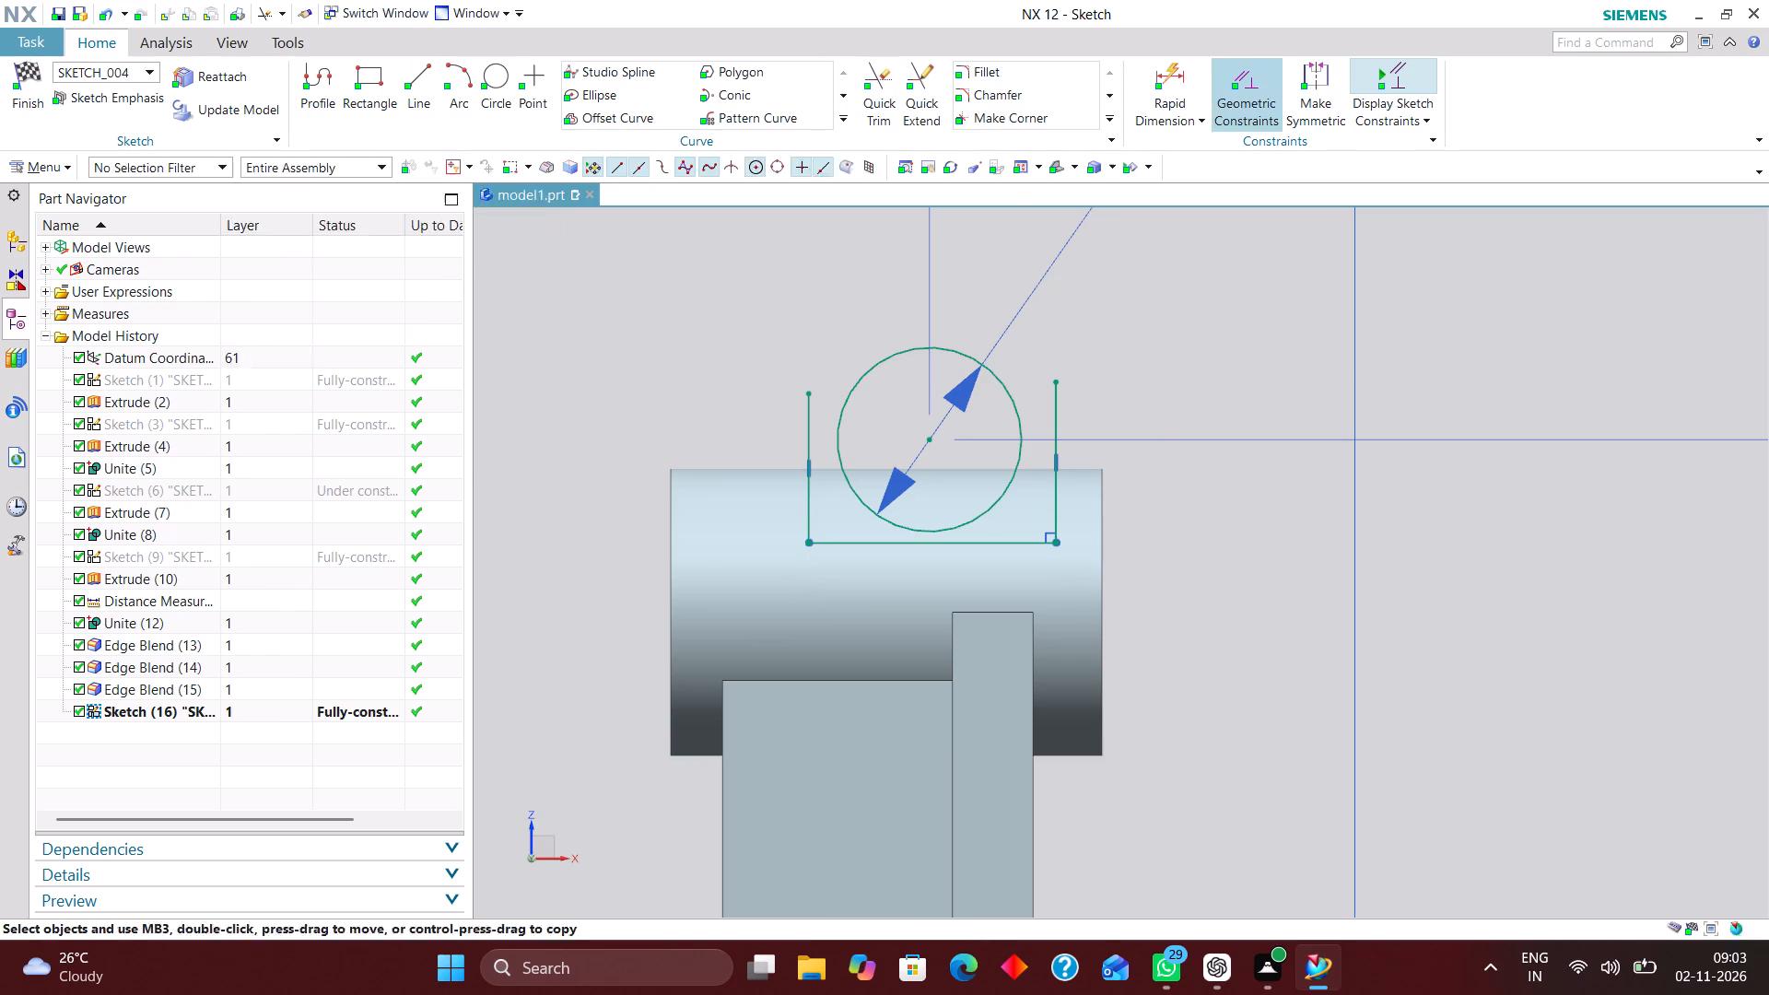
click(318, 260)
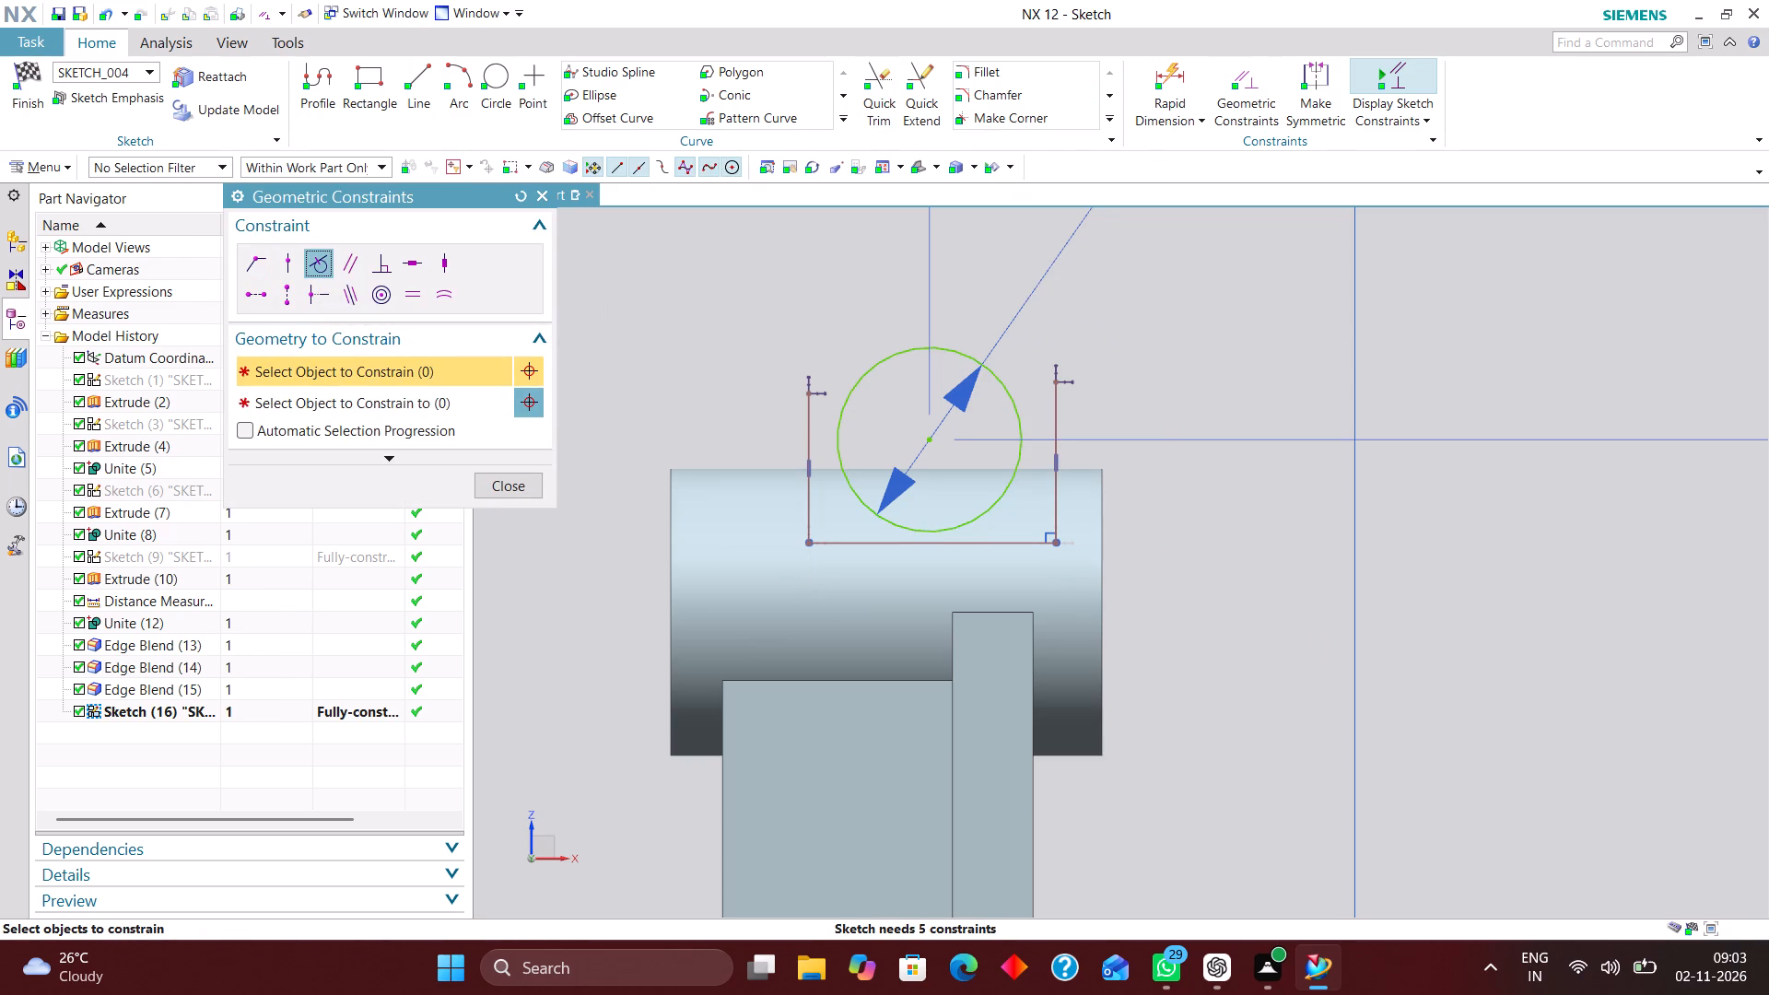
click(844, 412)
click(806, 424)
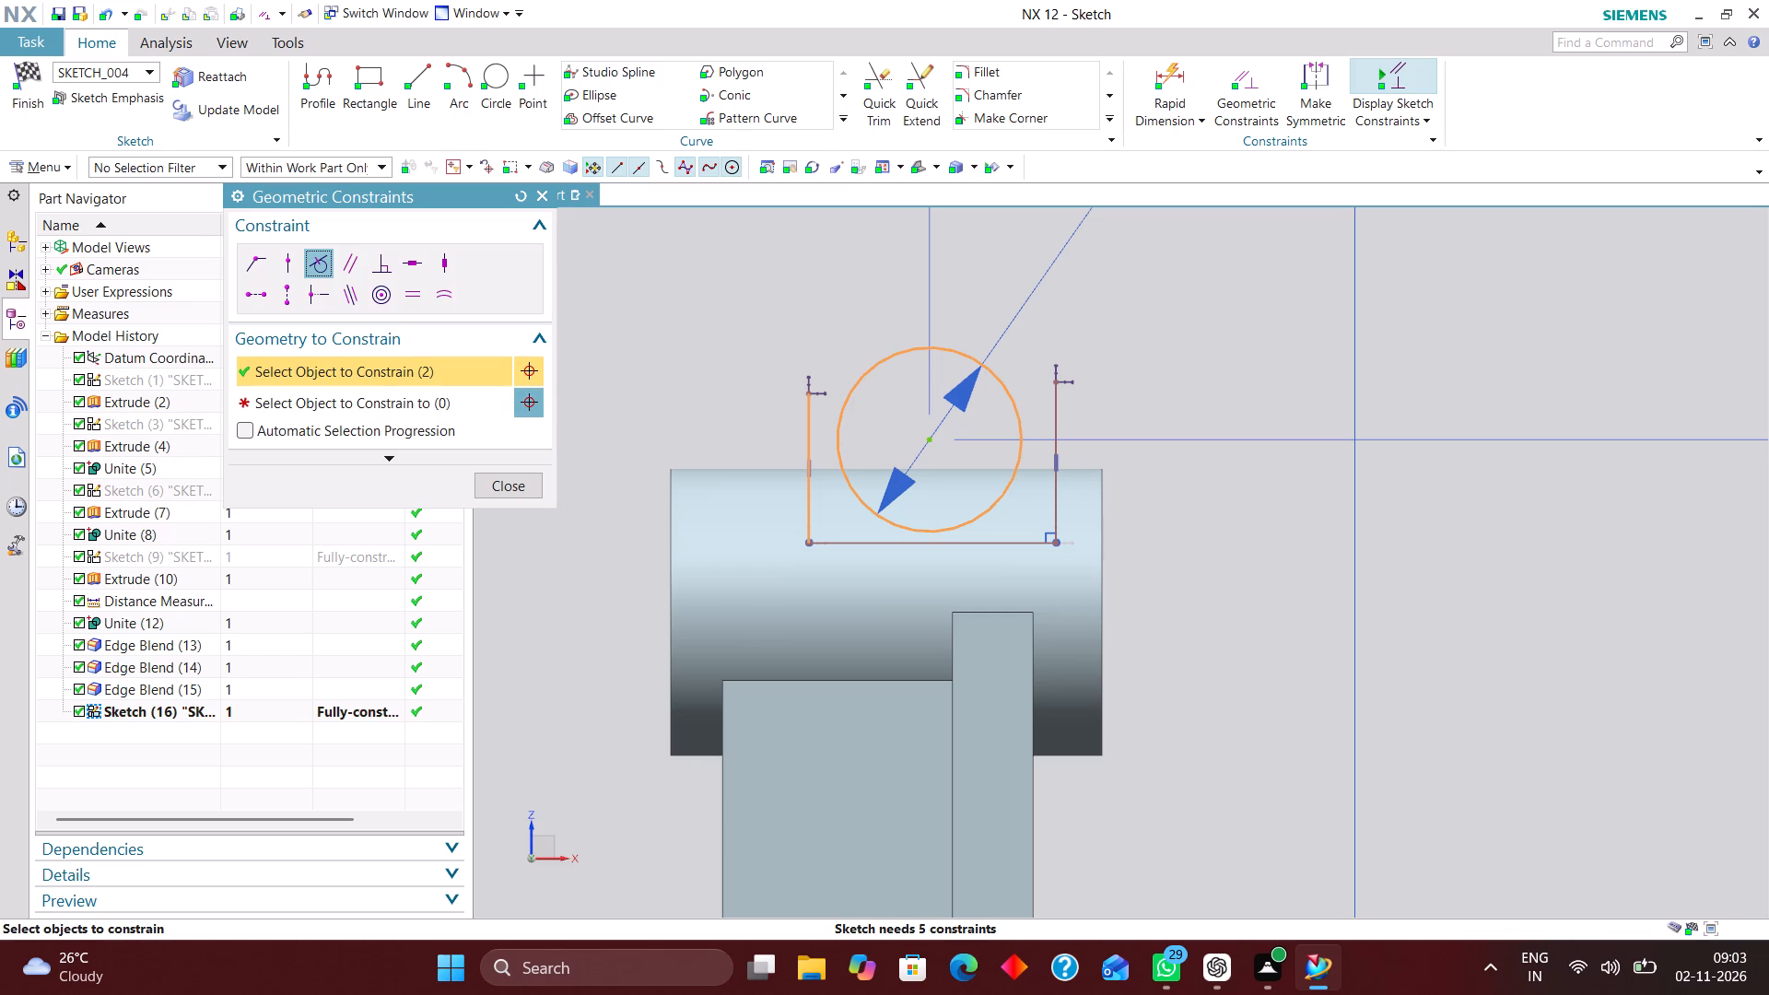
click(246, 432)
click(521, 191)
click(244, 433)
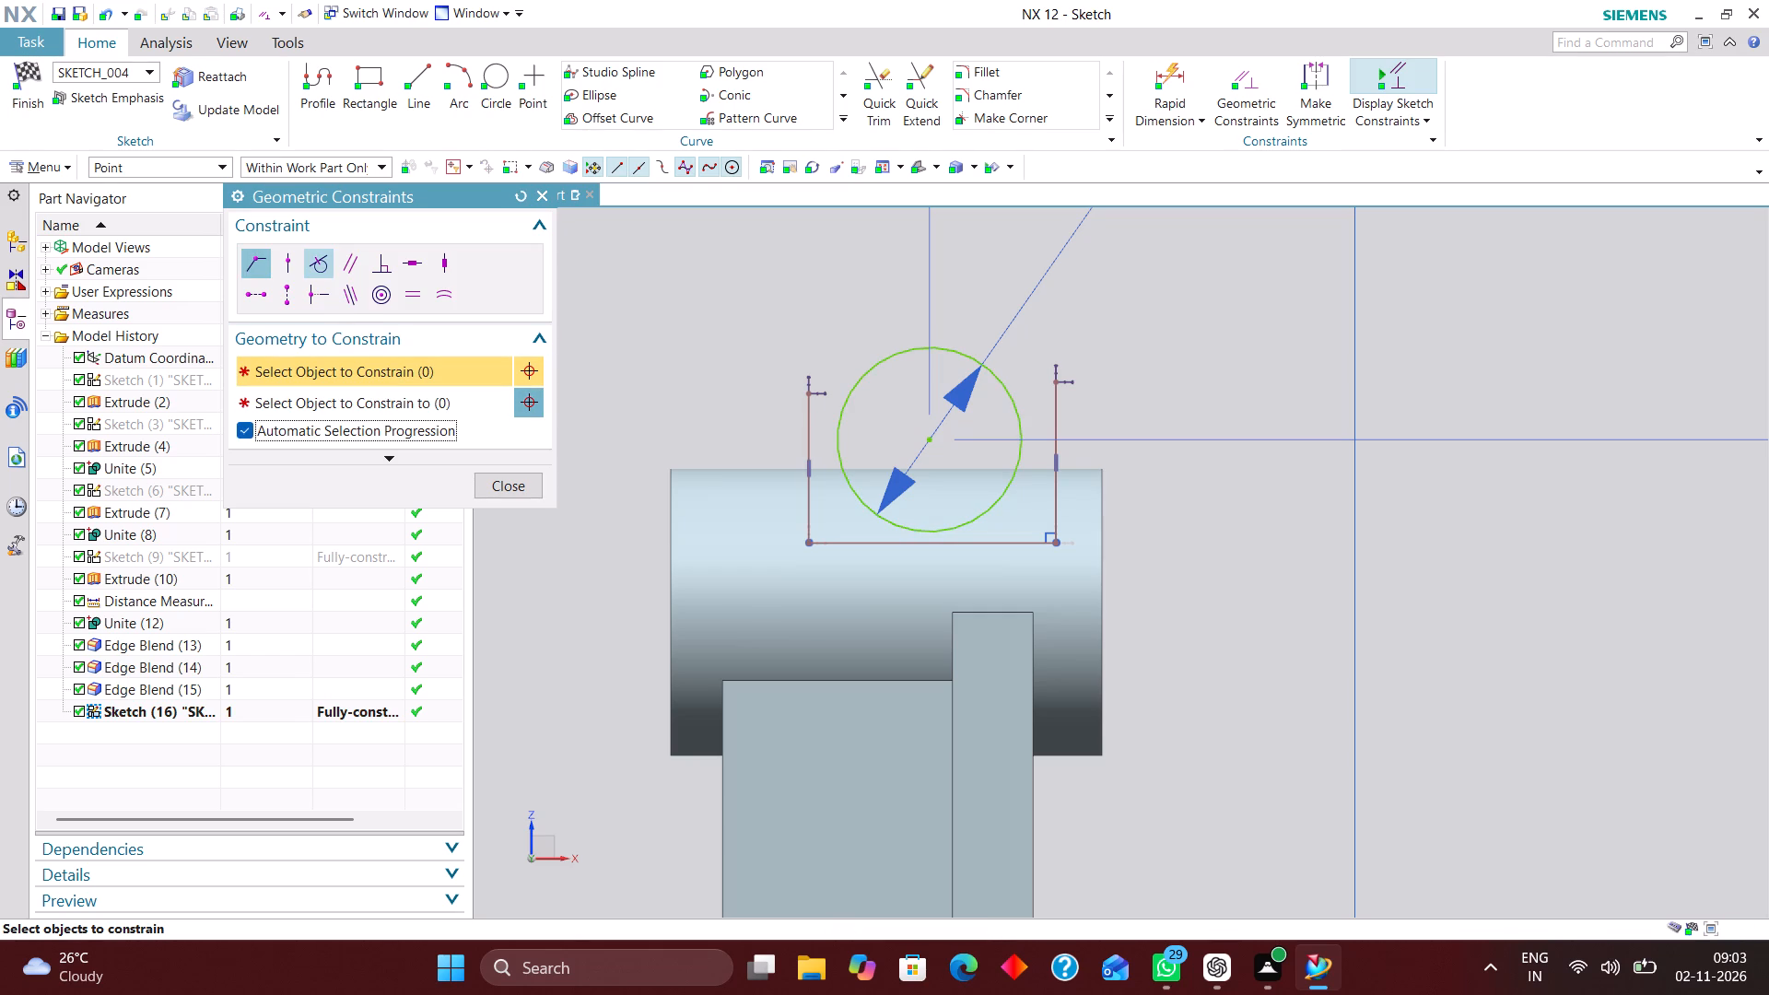
click(315, 263)
click(847, 403)
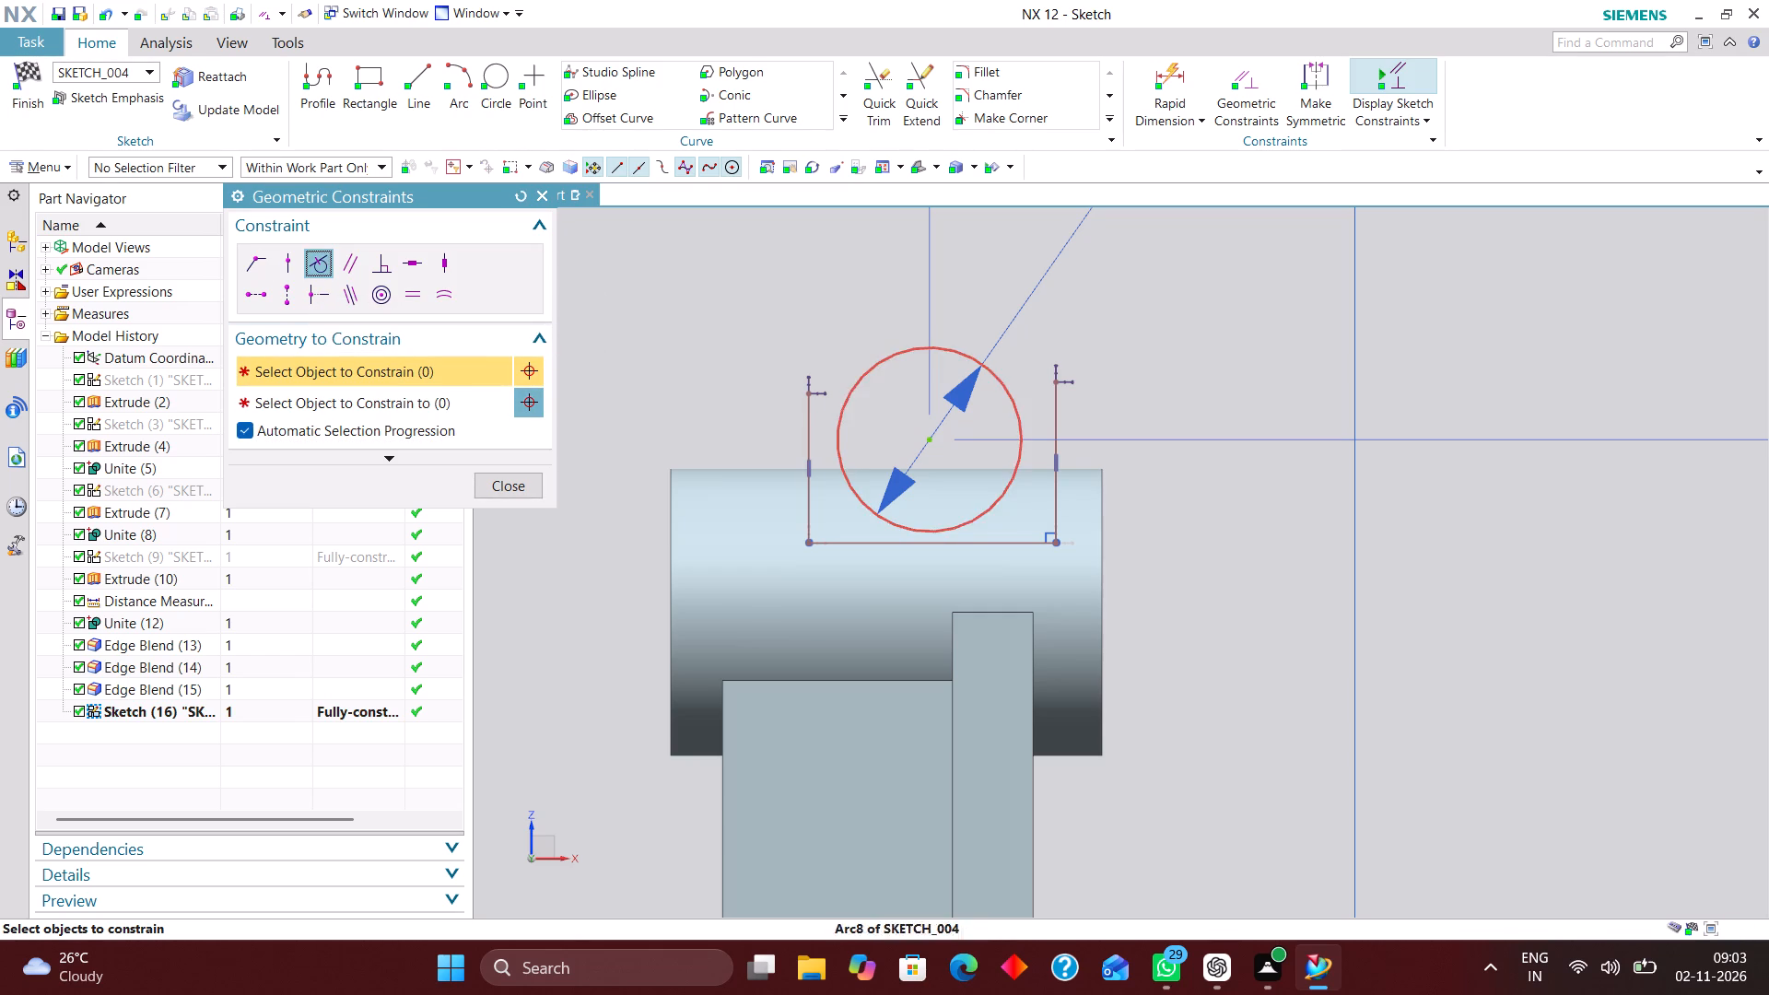
click(812, 426)
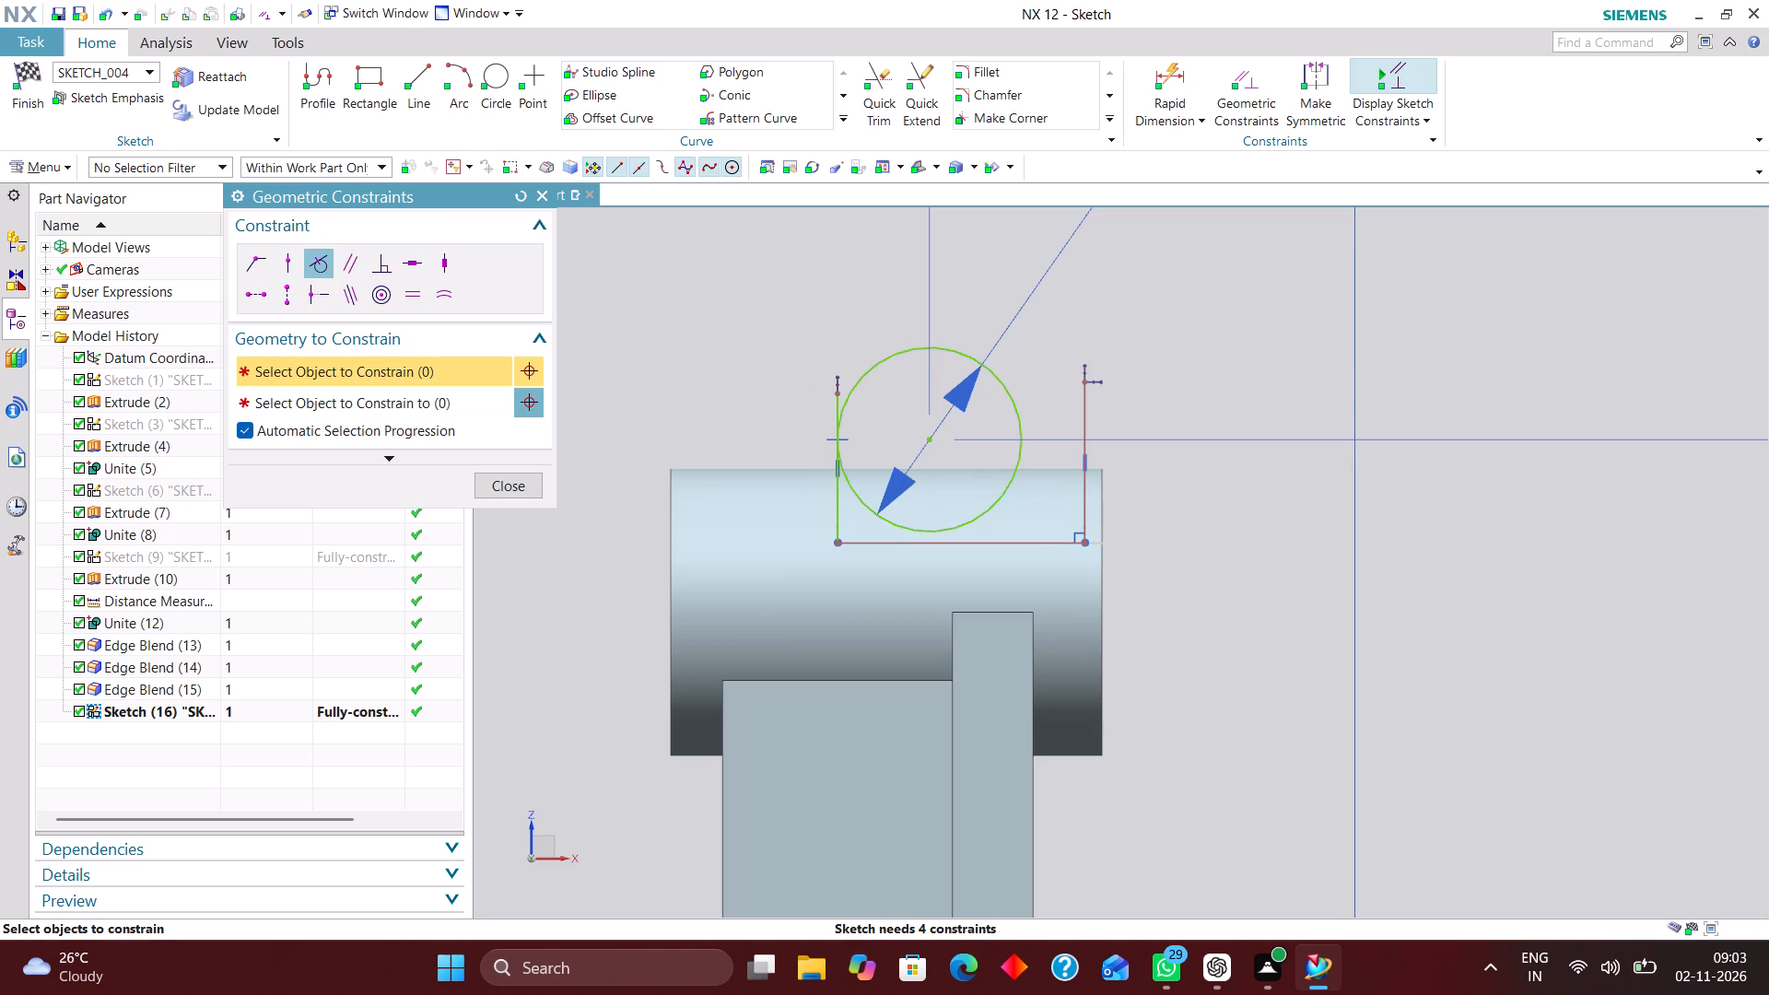
click(1014, 422)
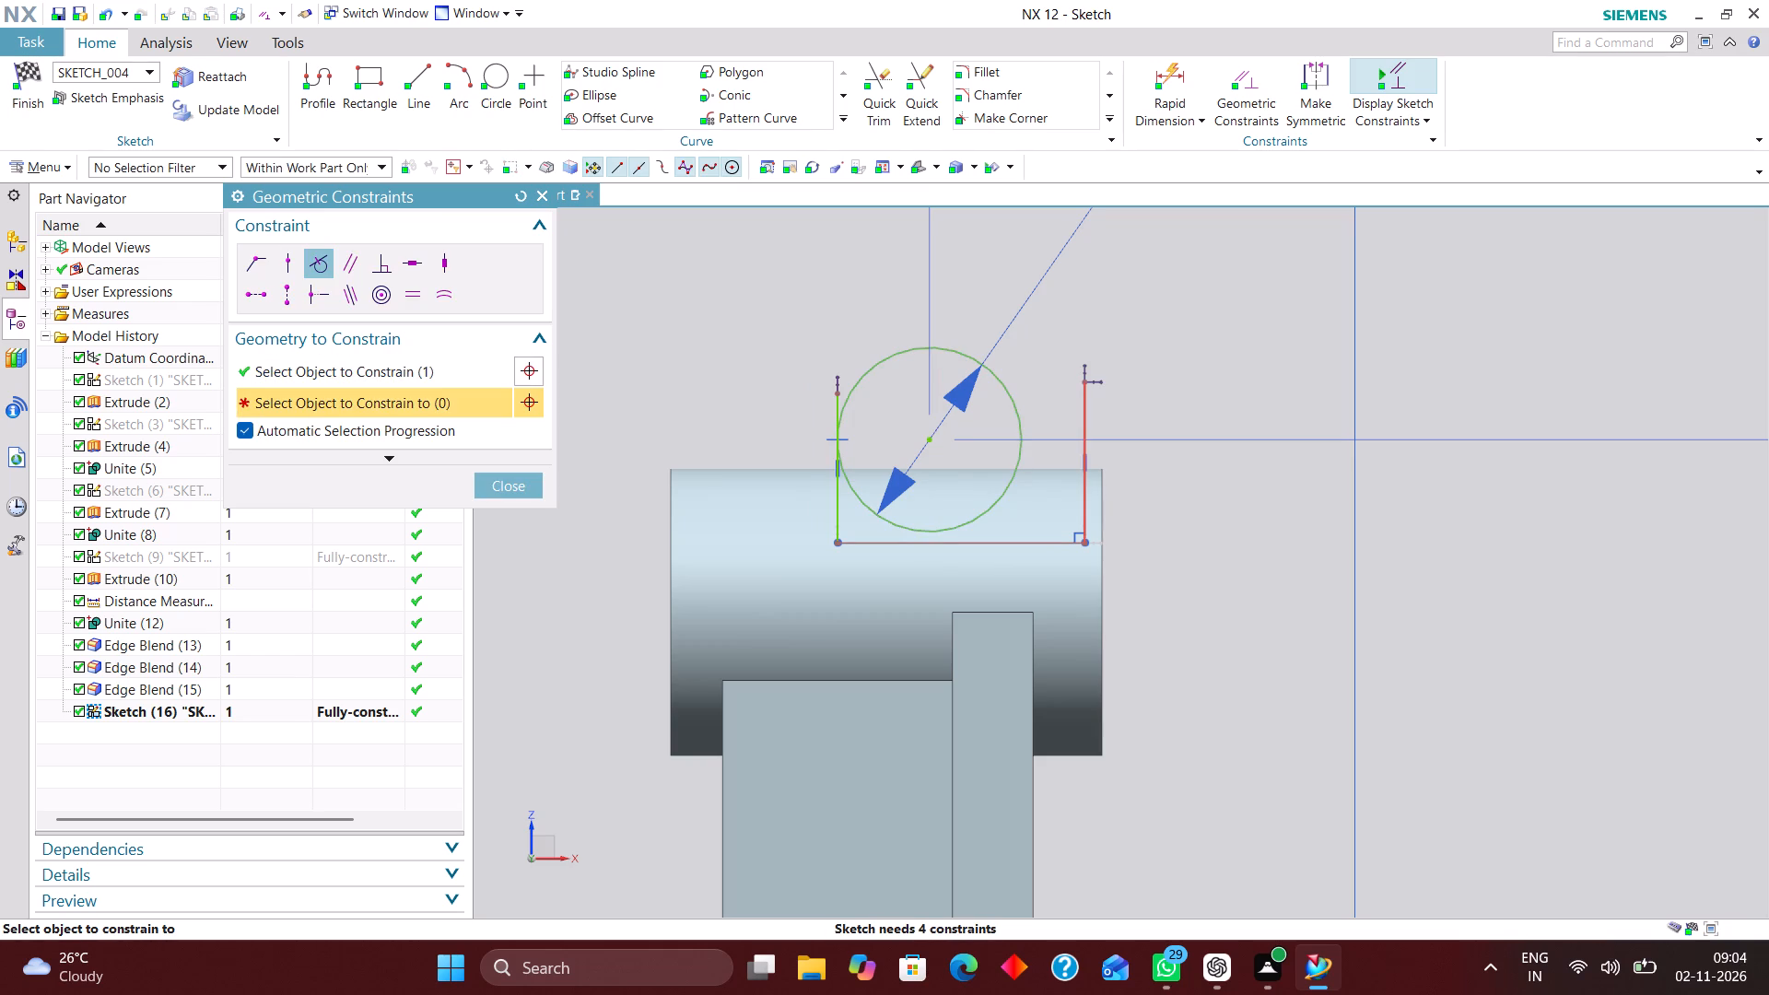
click(1081, 422)
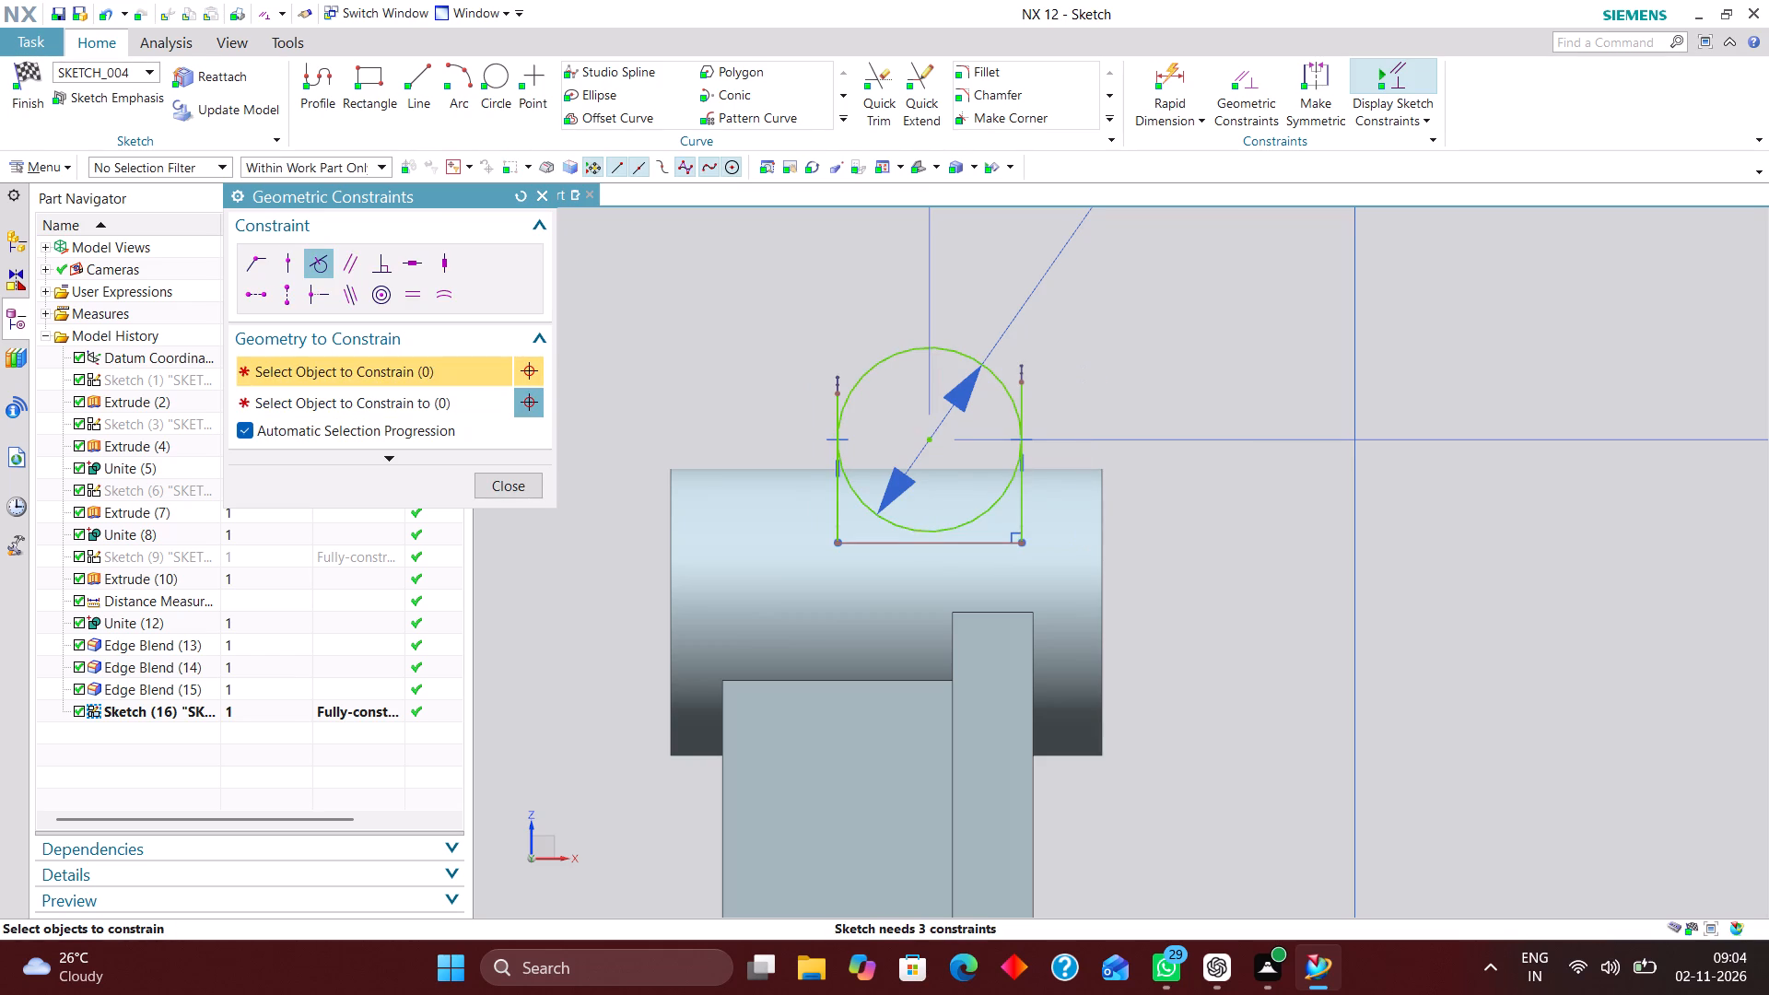
Constrain the upper endpoints of both vertical lines onto the circle with Point on Curve.
click(291, 263)
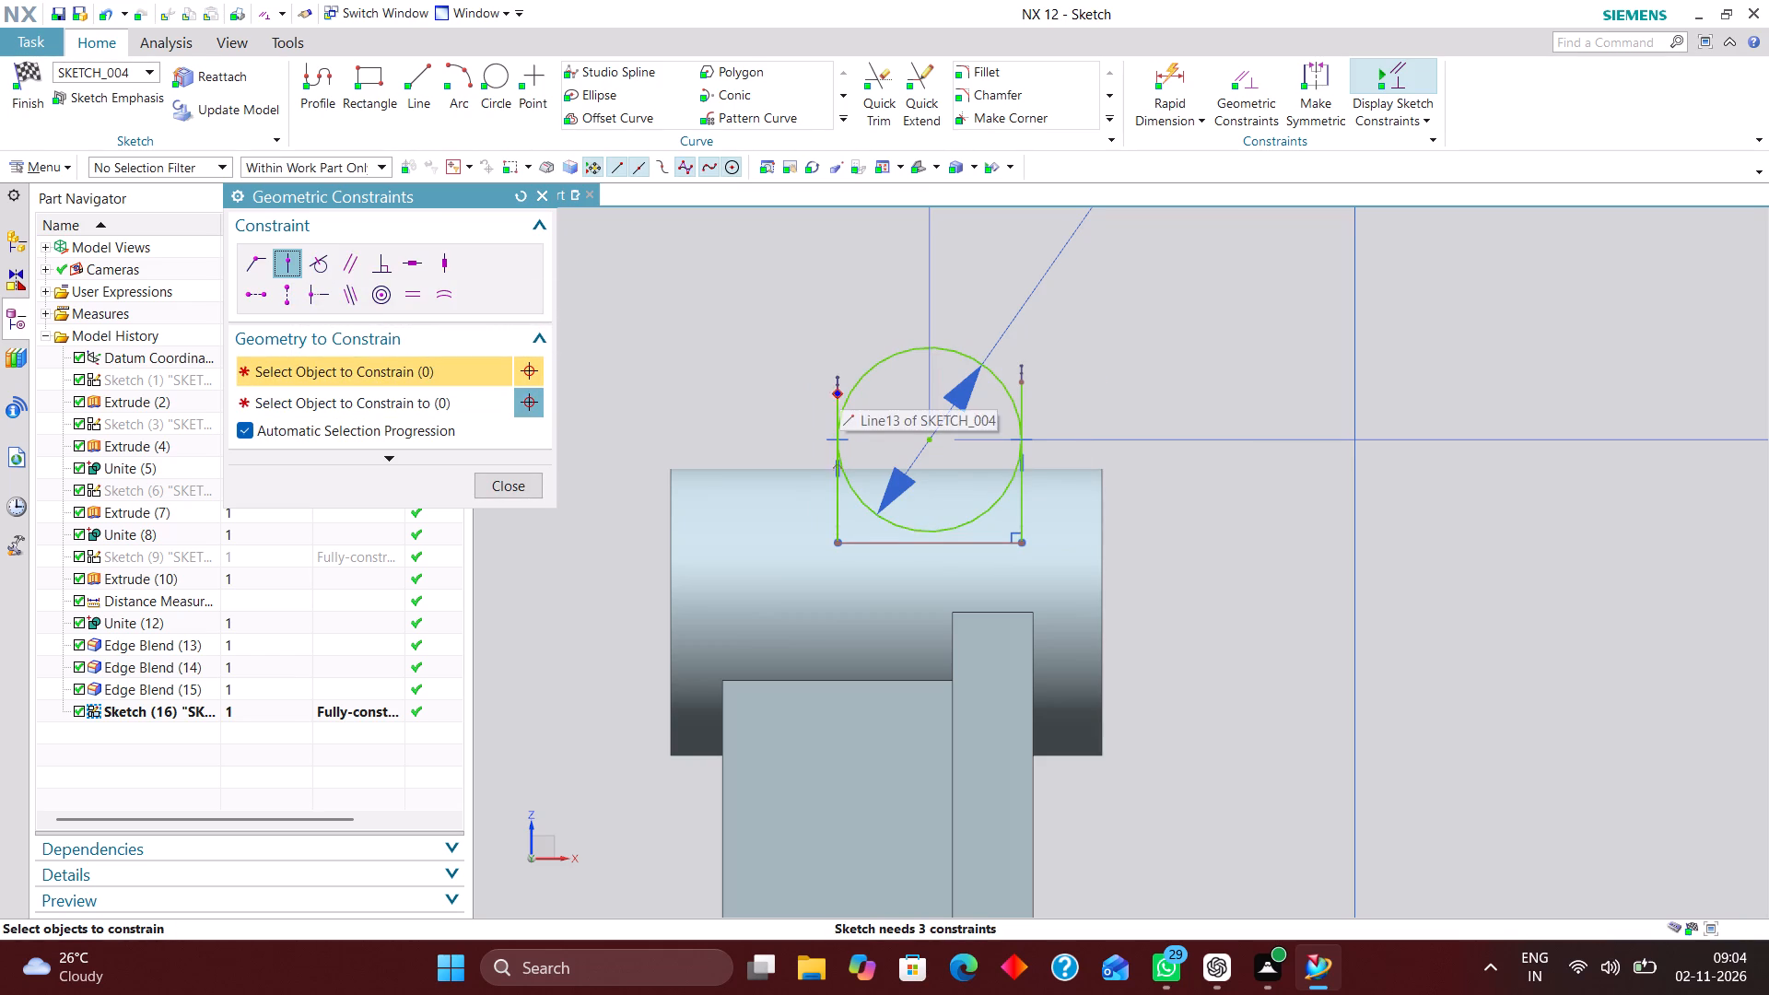
click(835, 389)
click(868, 372)
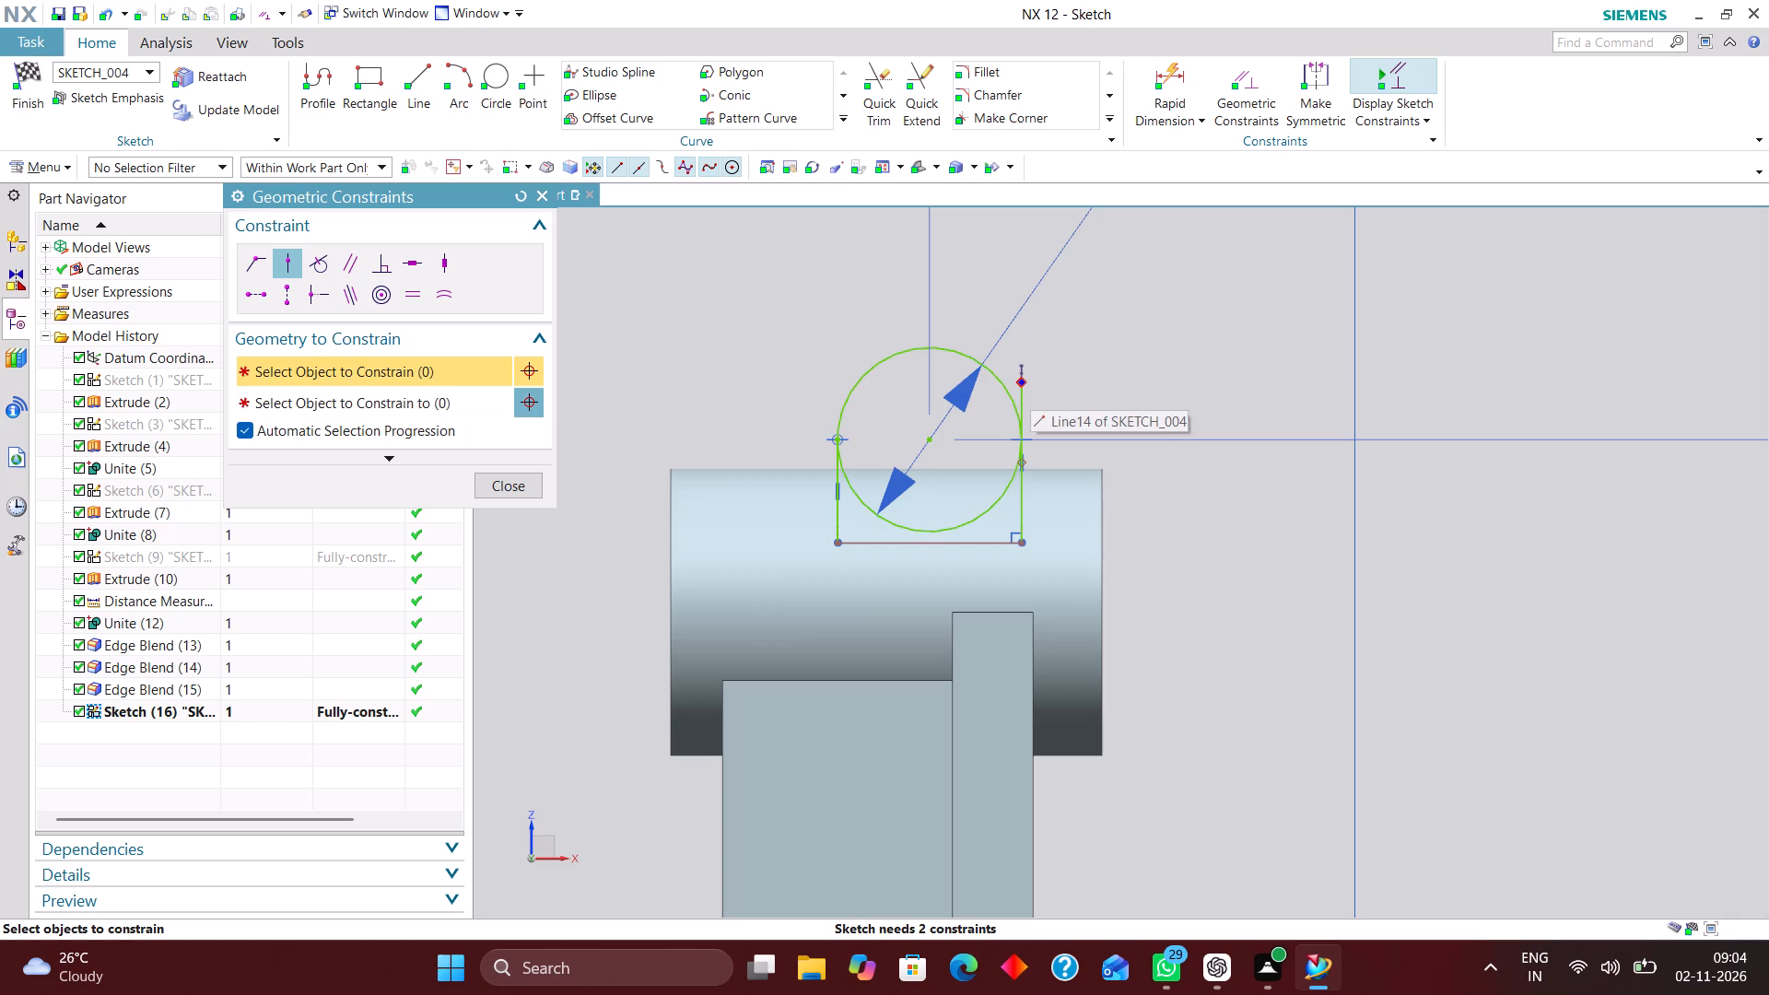
click(1021, 379)
click(959, 351)
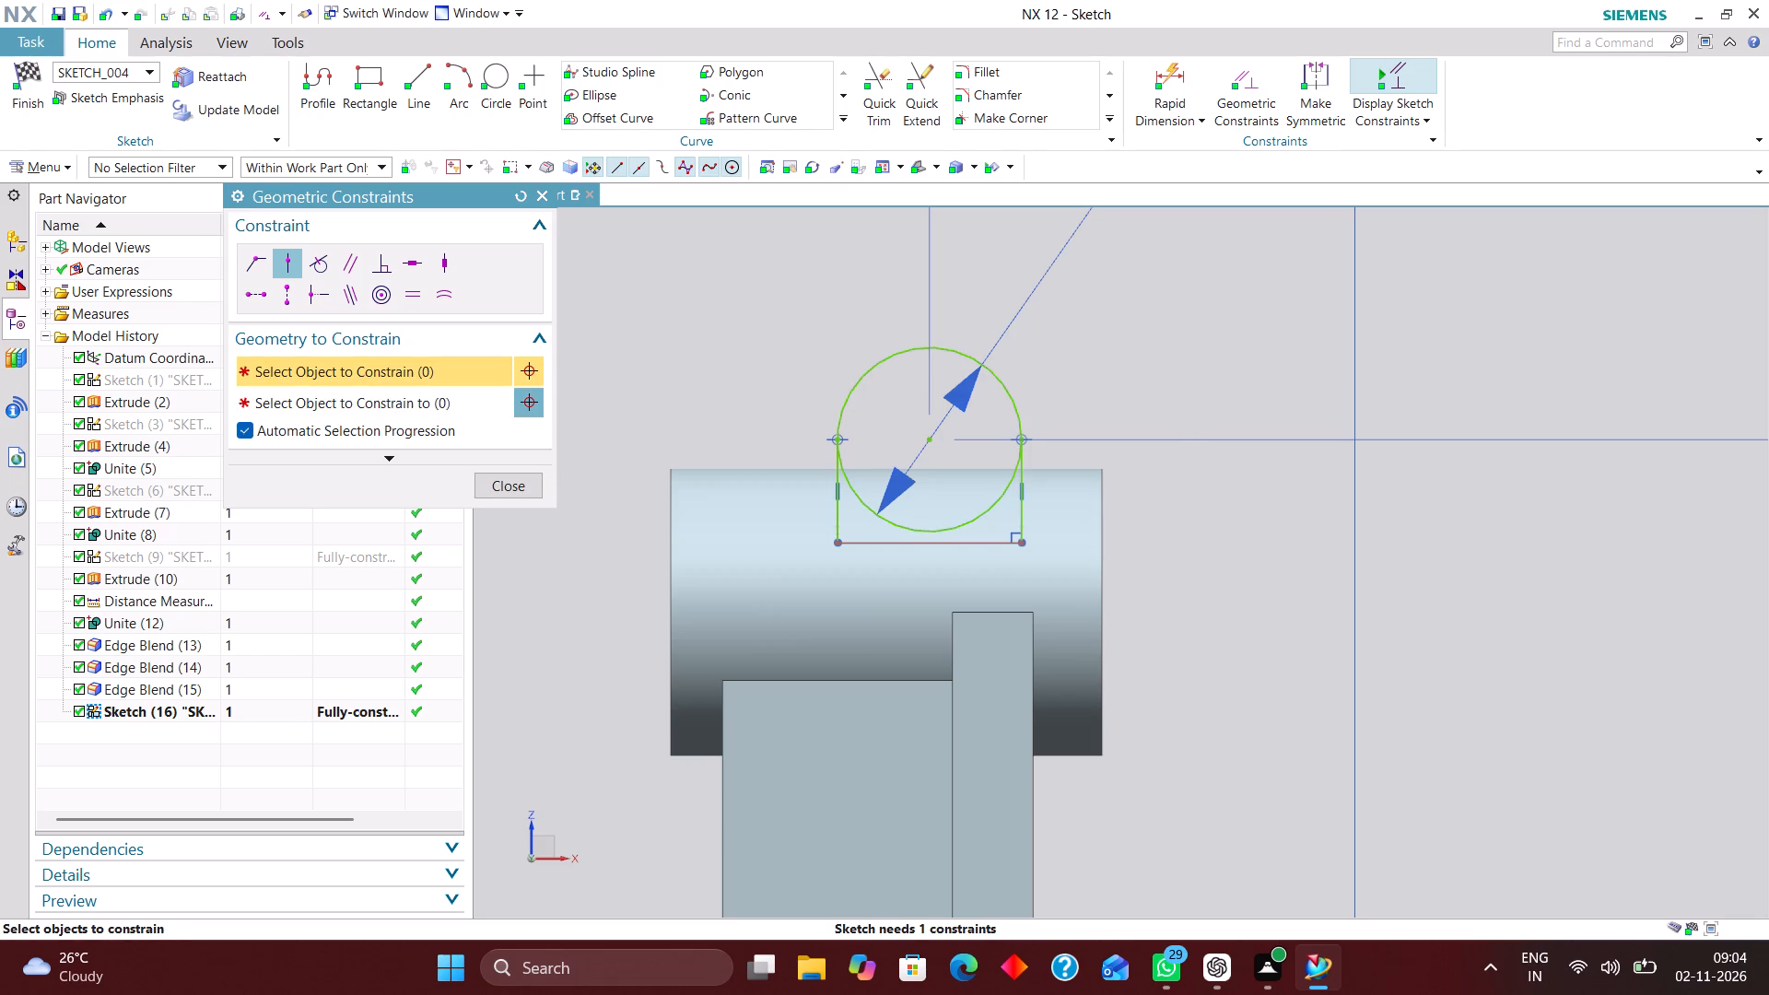
Dimension the vertical distance from the circle's centre to the horizontal line below it, using the Inferred method.
click(1166, 81)
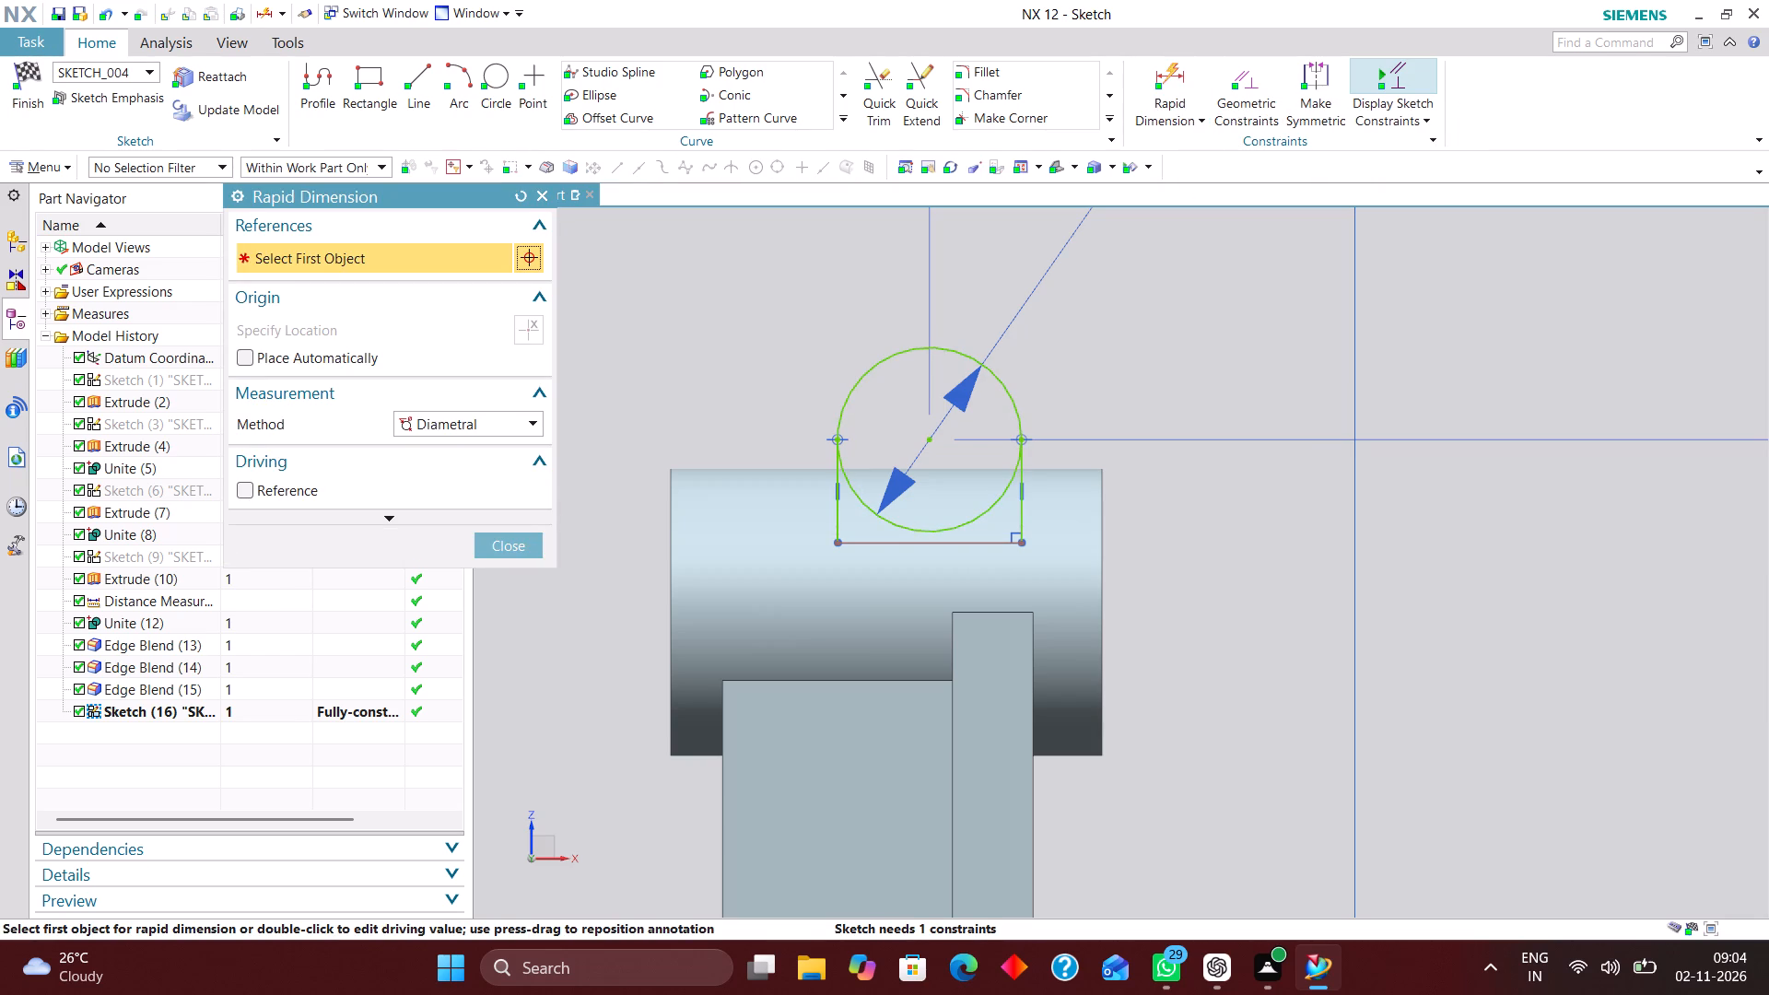
click(472, 428)
click(474, 446)
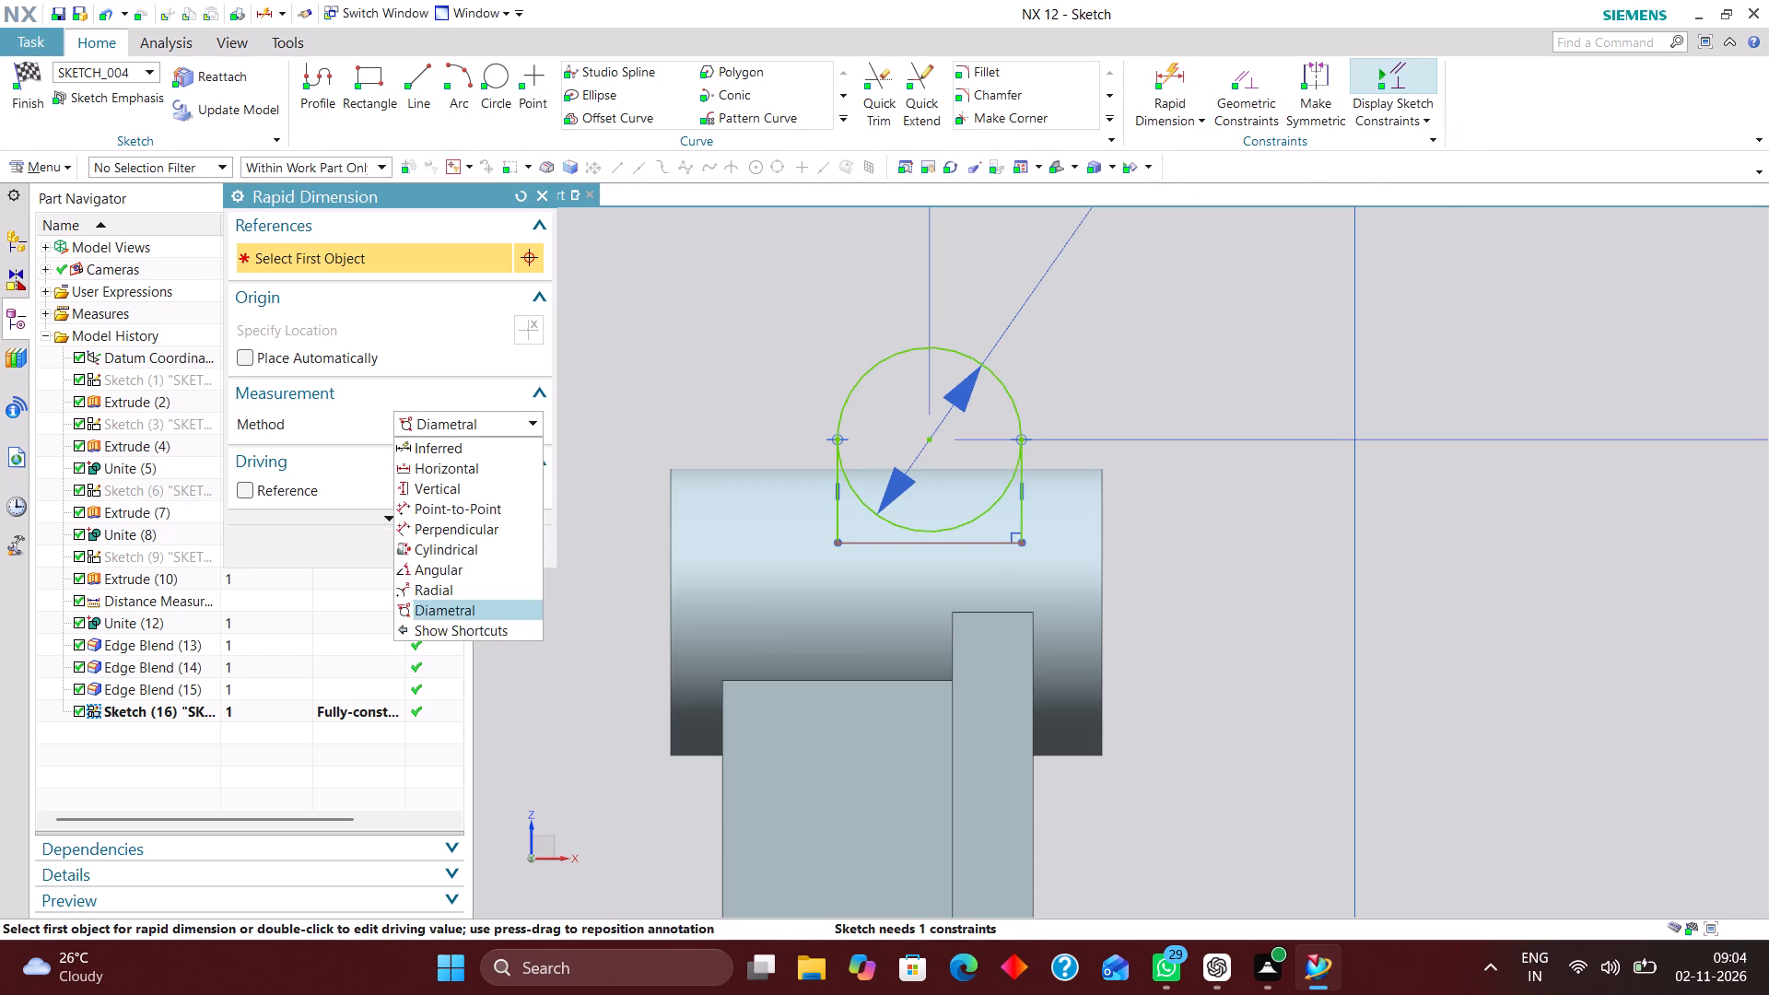
click(931, 441)
click(944, 543)
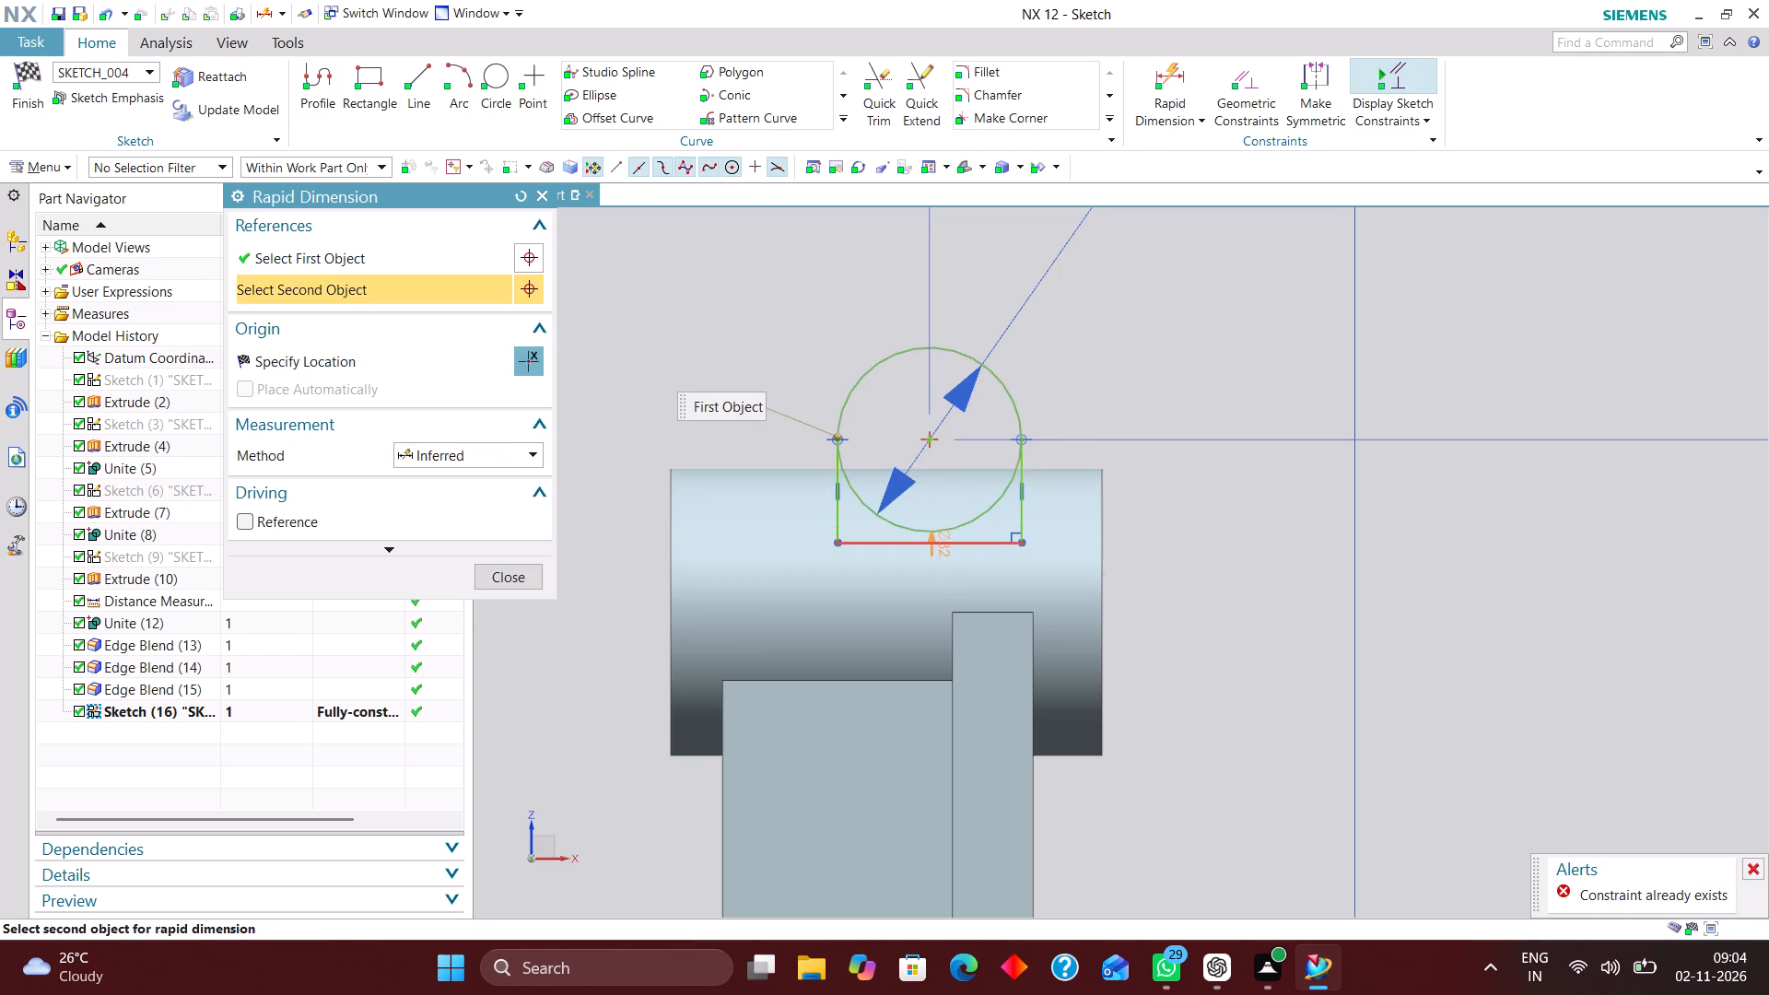
click(1171, 487)
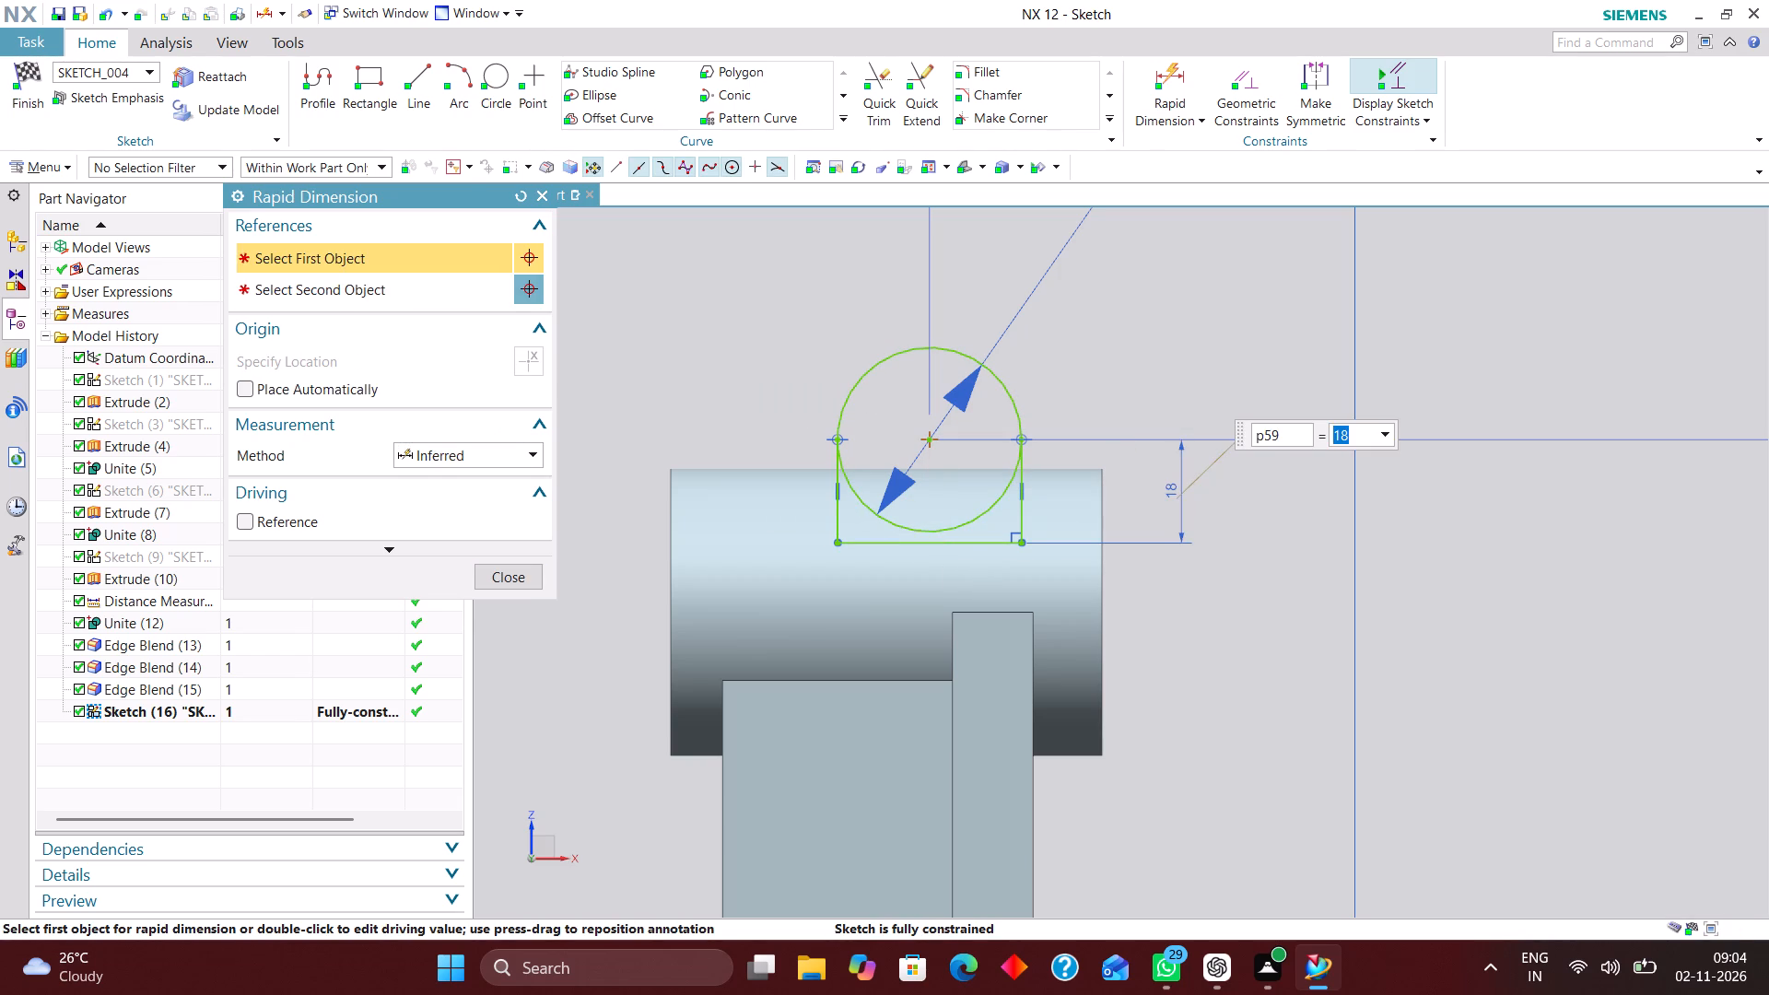
click(509, 569)
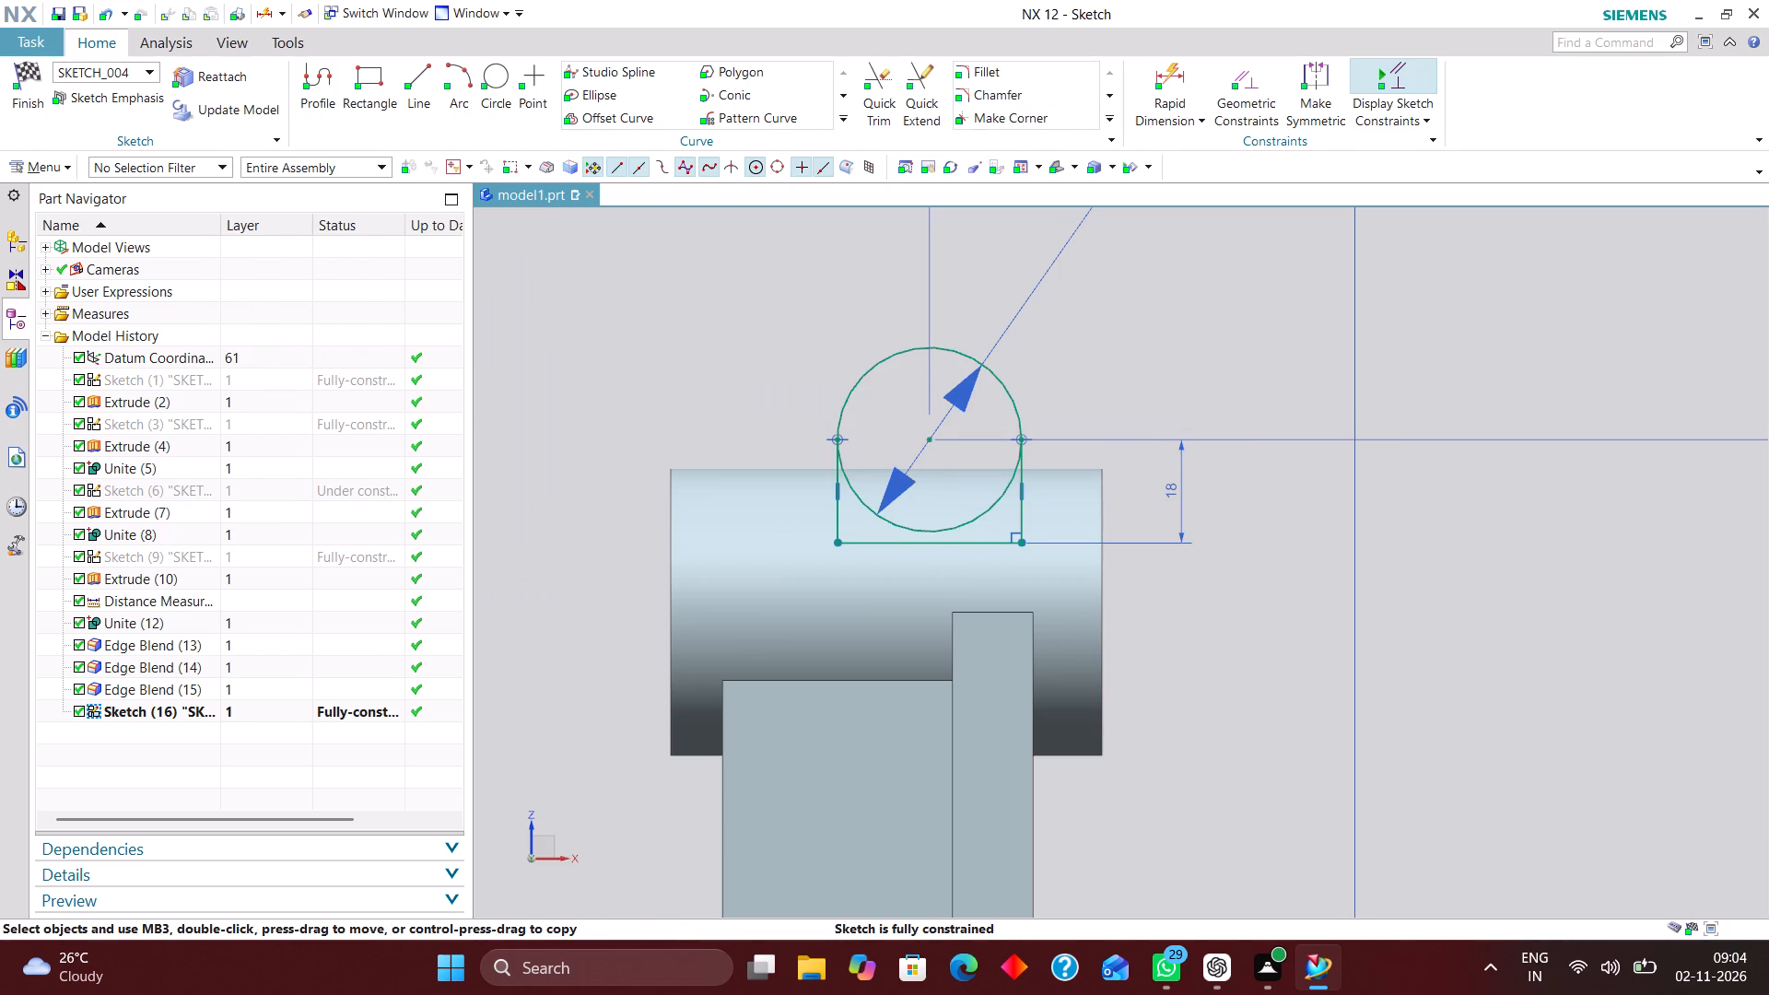
Trim away the circle's lower arc inside the outline to leave a closed arch-shaped profile, and finish the sketch.
click(882, 90)
click(977, 515)
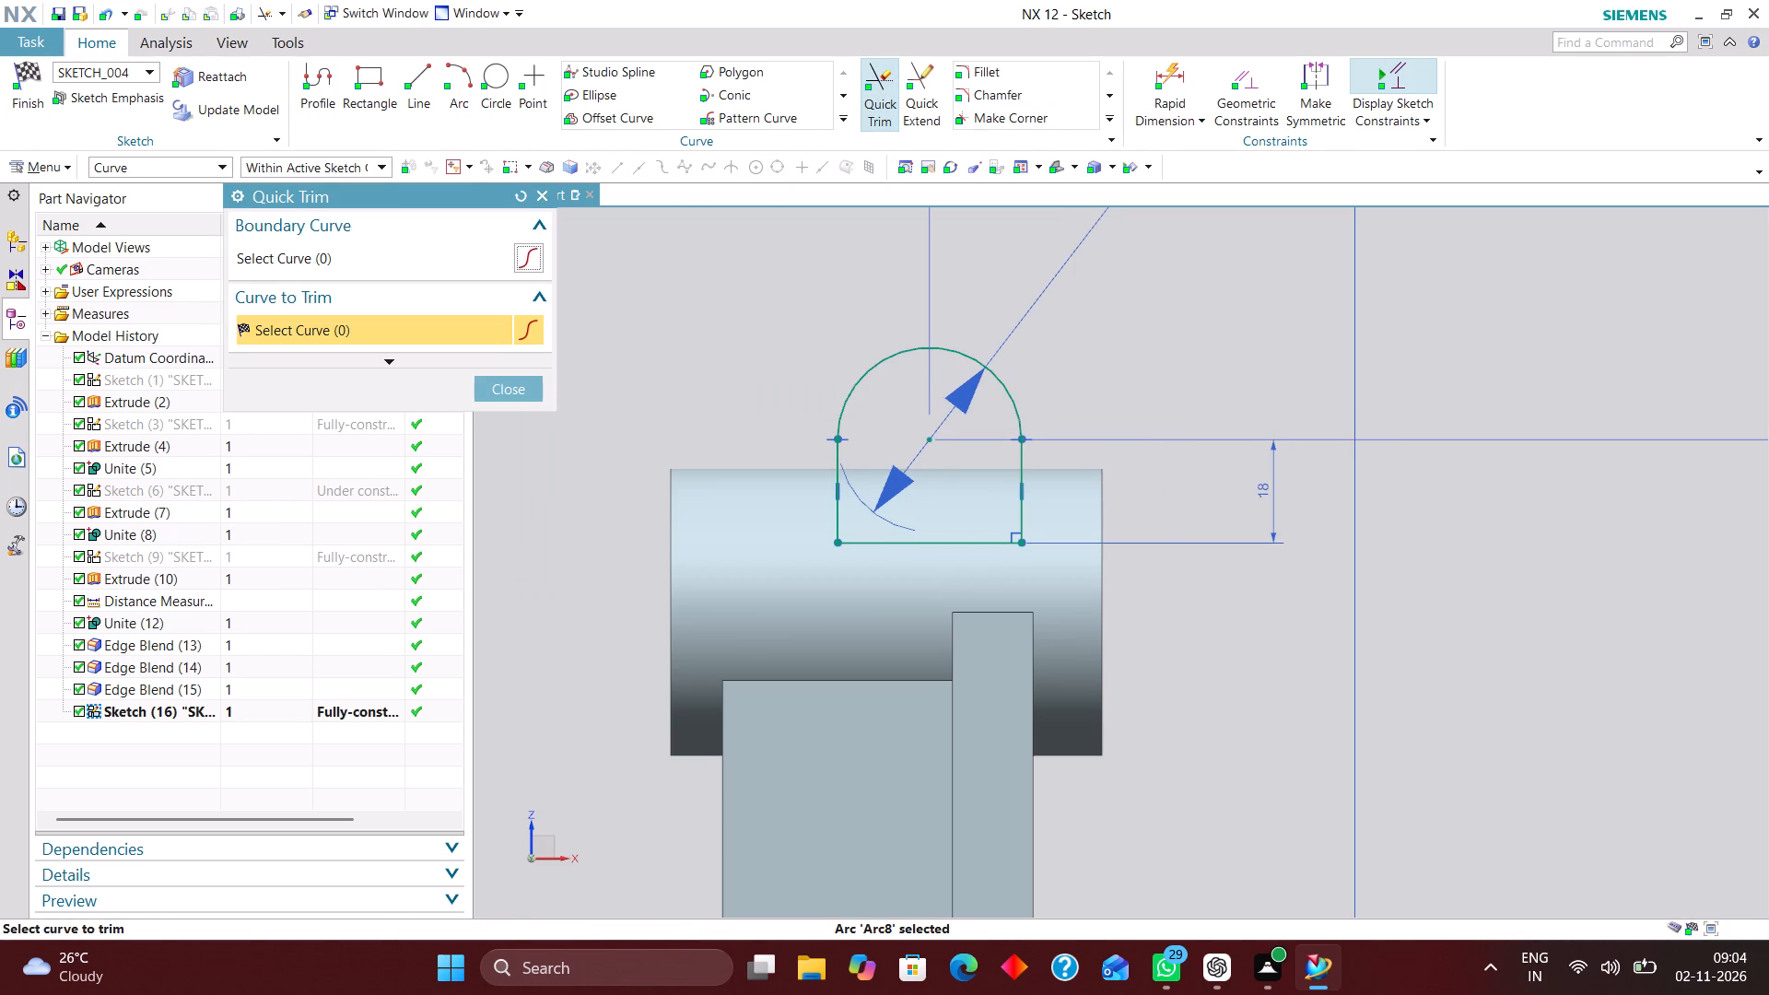
click(533, 390)
click(24, 73)
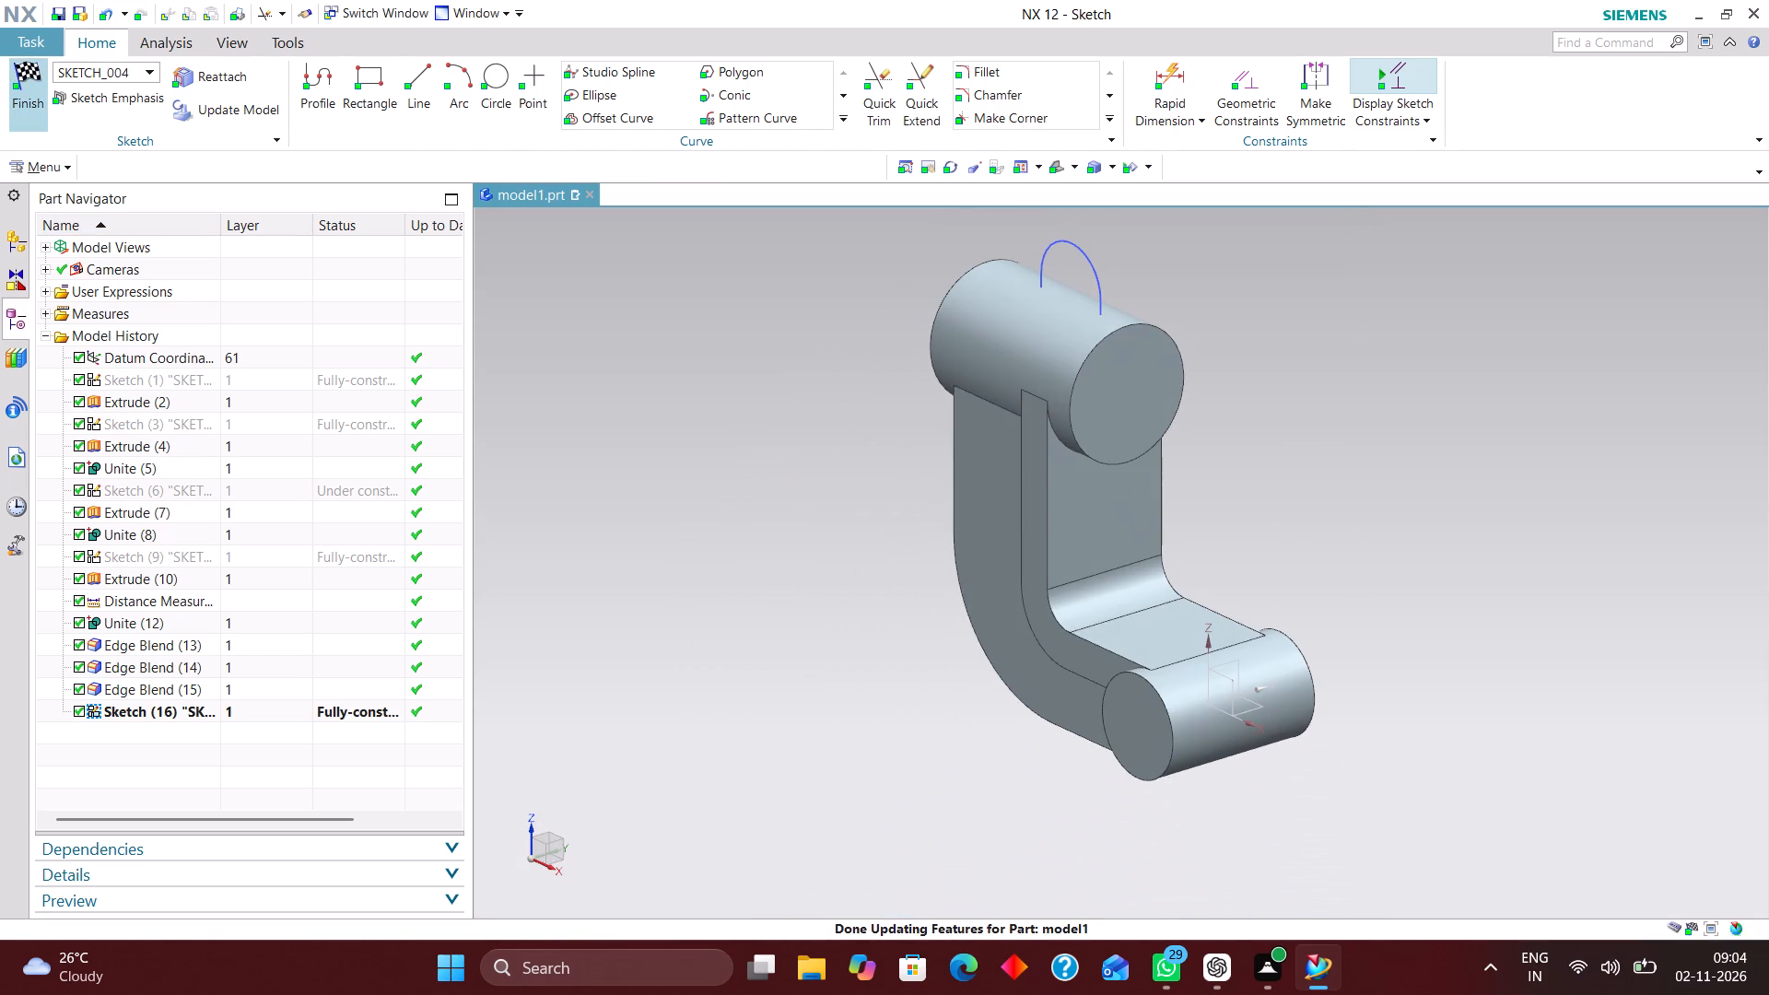
Extrude the arch-shaped profile with a symmetric distance of 11 mm and Boolean set to None.
scroll(1088, 272, up, 2)
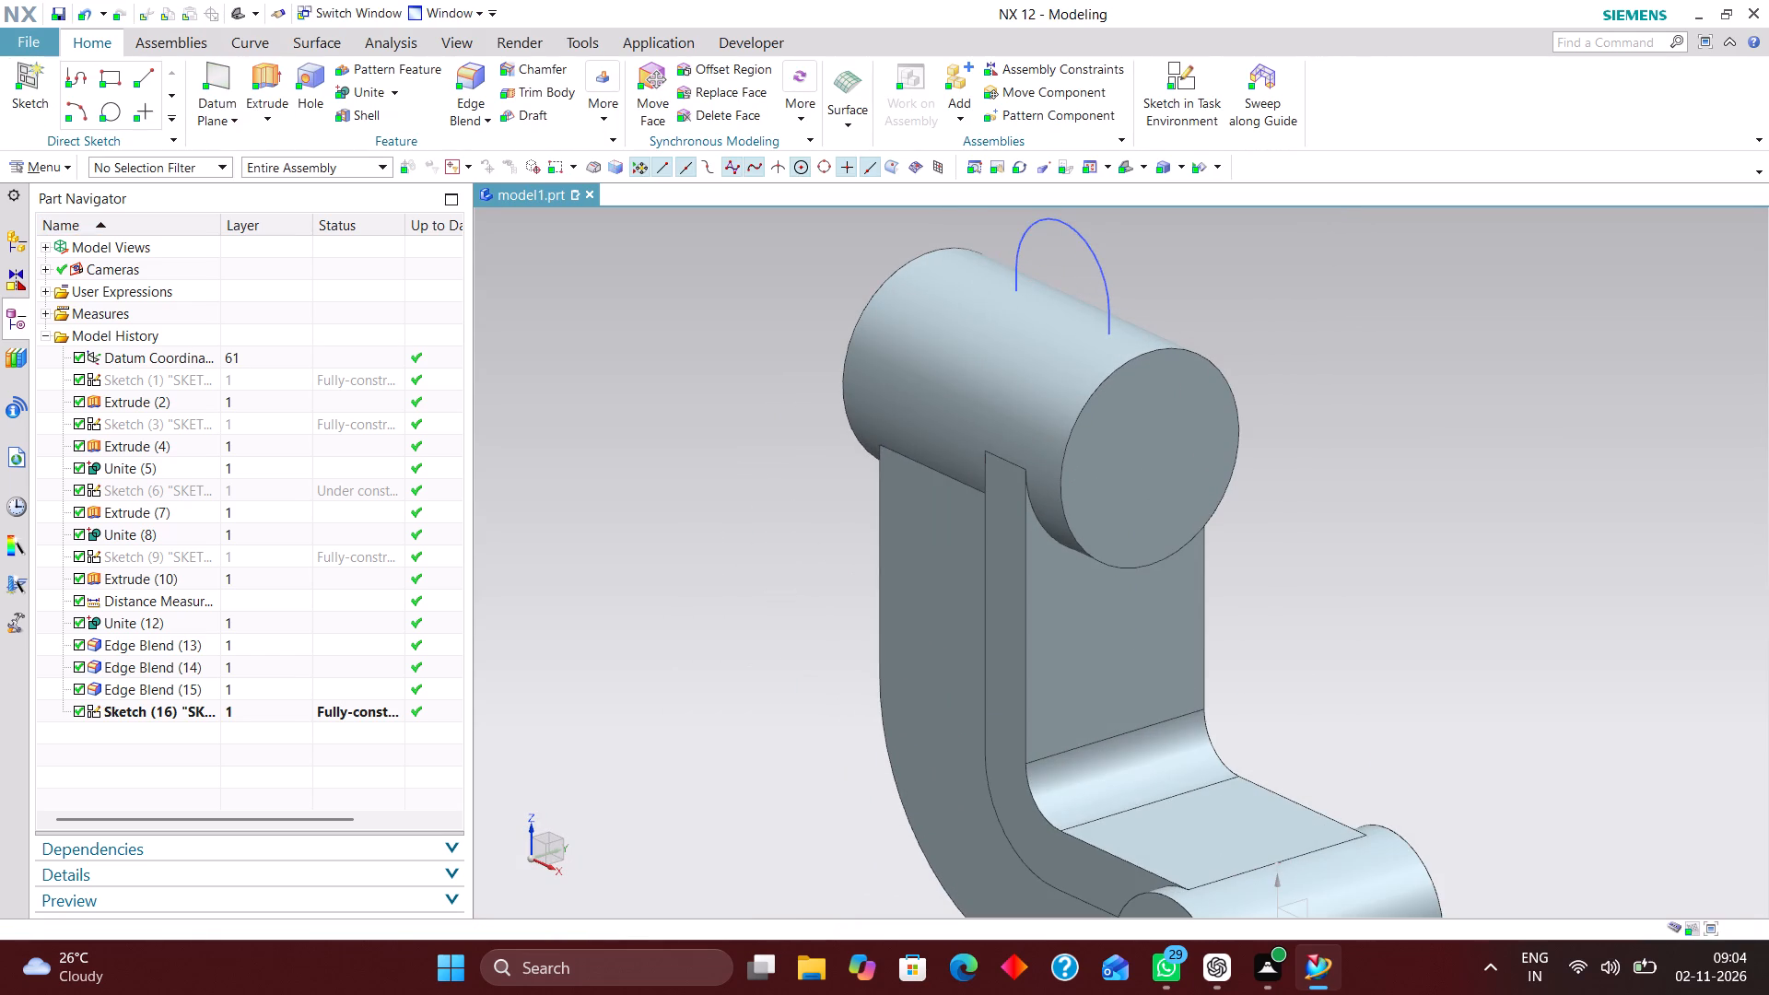
right_drag(1102, 275, 1190, 263)
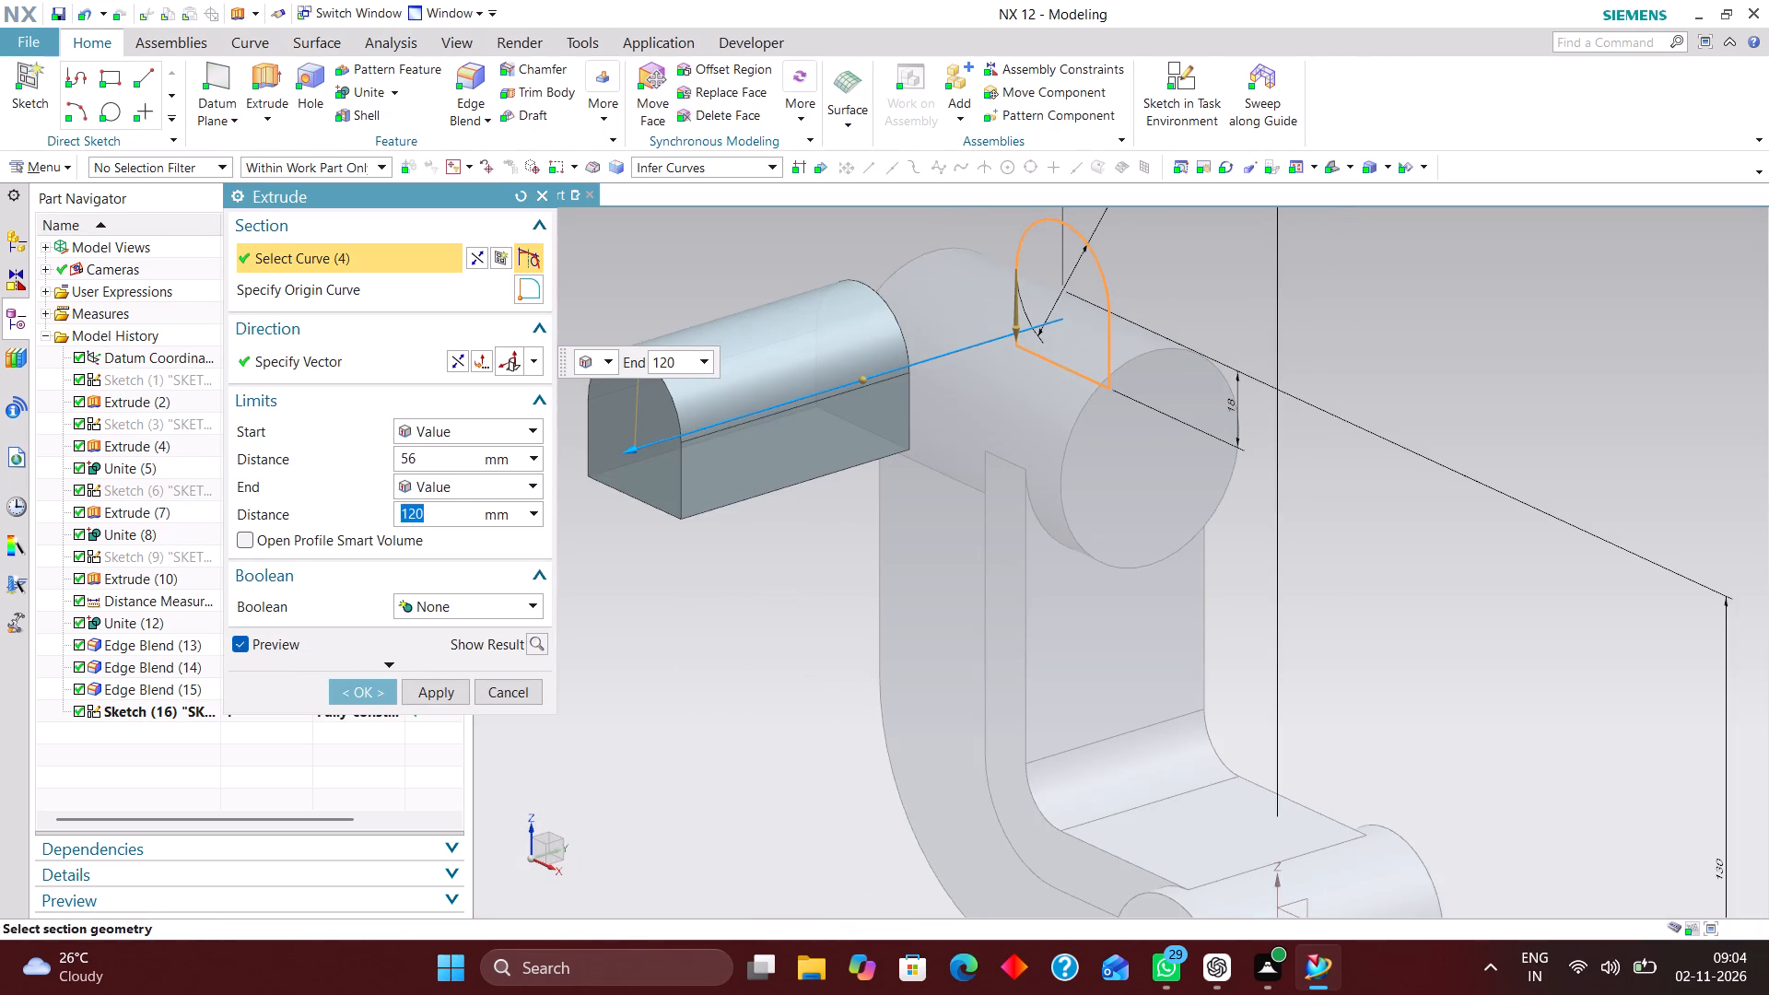
click(491, 430)
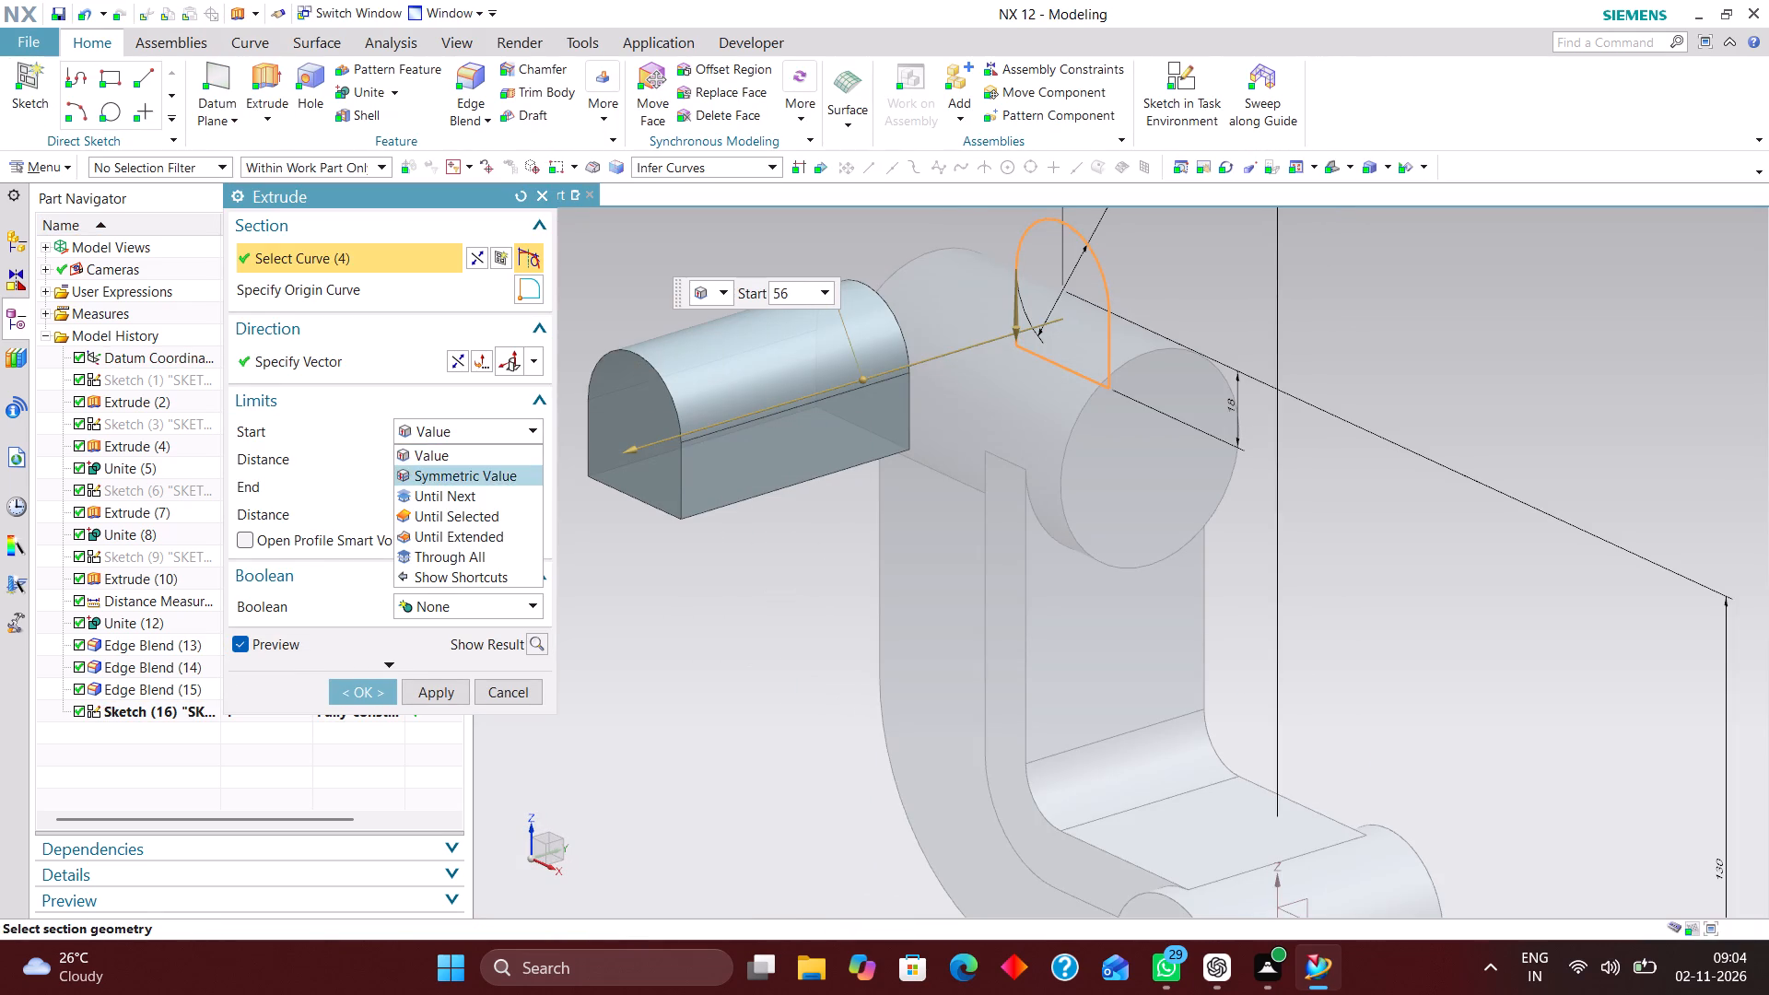
click(499, 474)
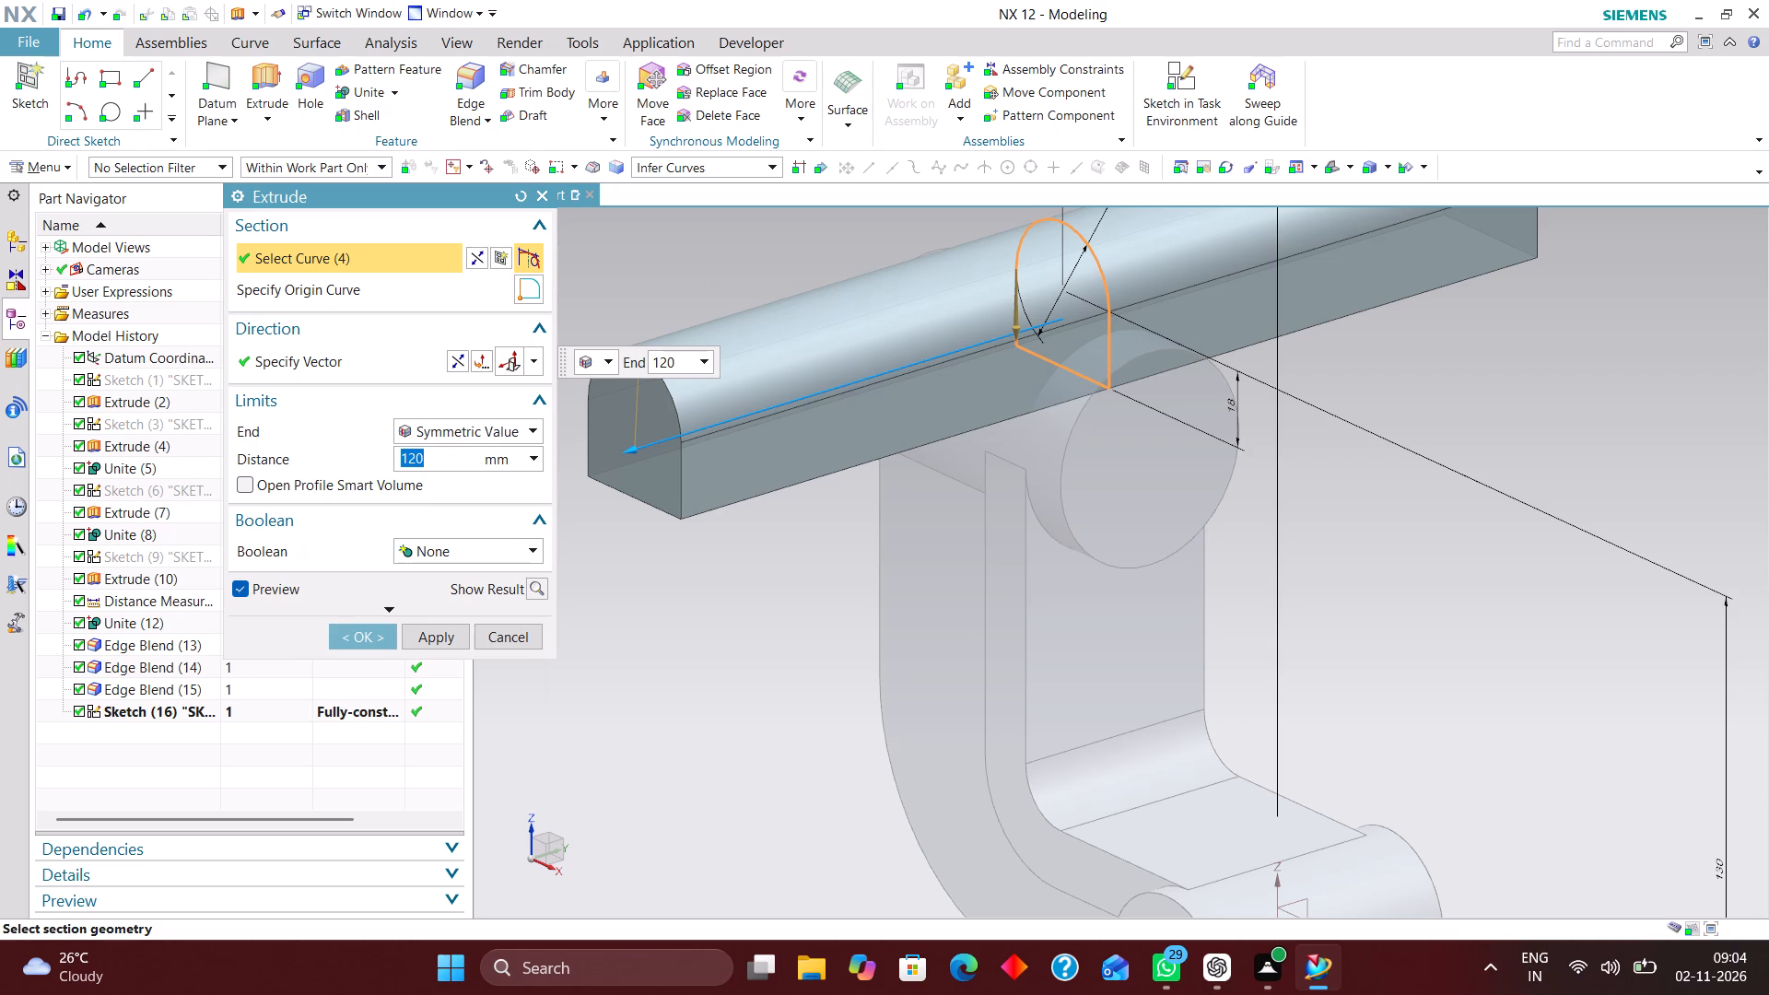
text(20)
key(Return)
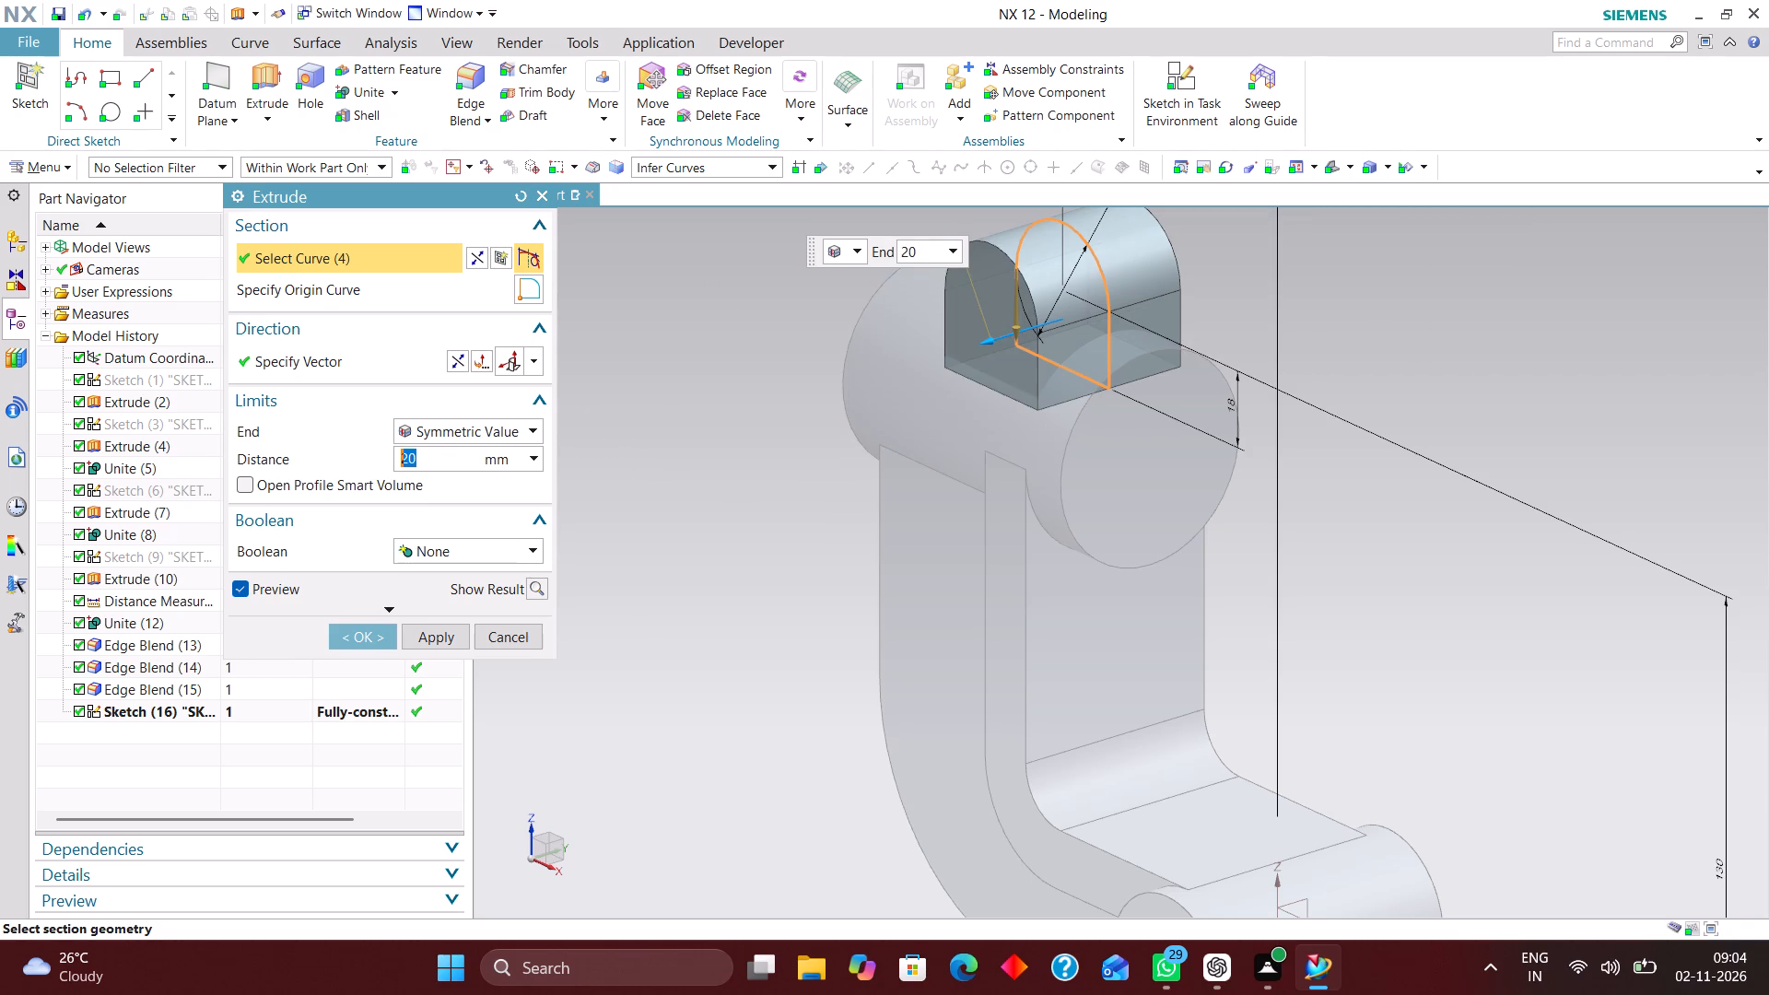
text(11)
key(Return)
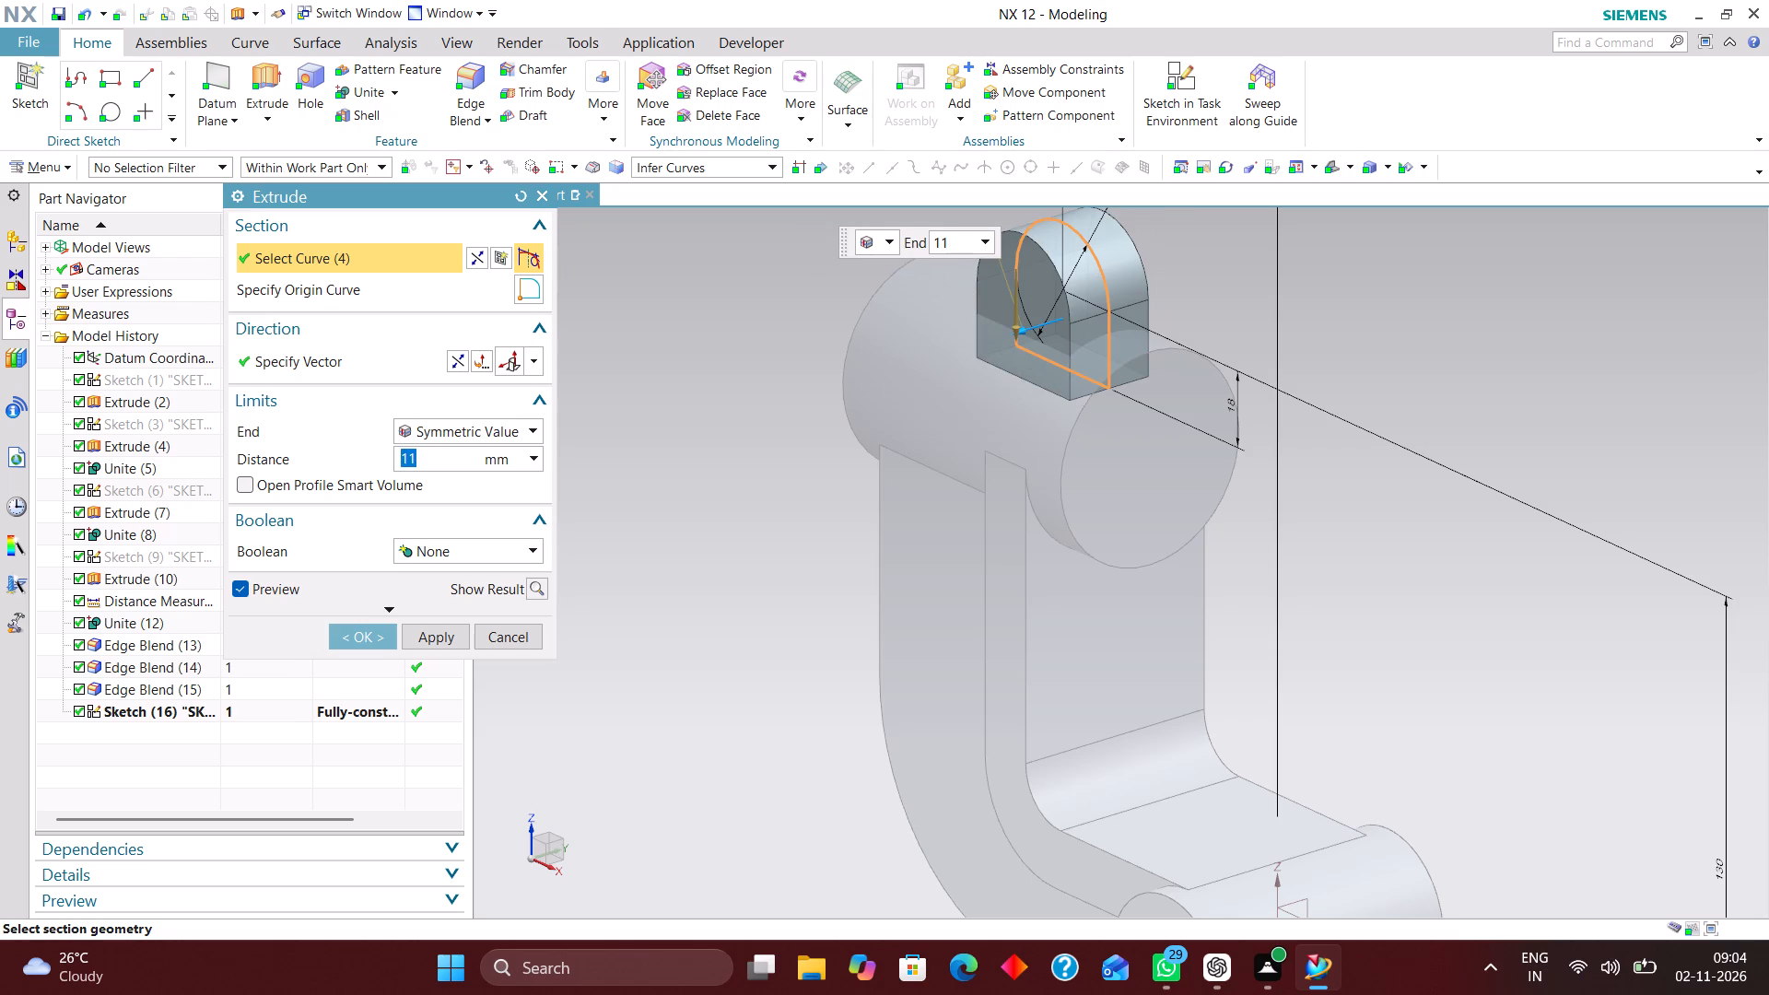
click(345, 634)
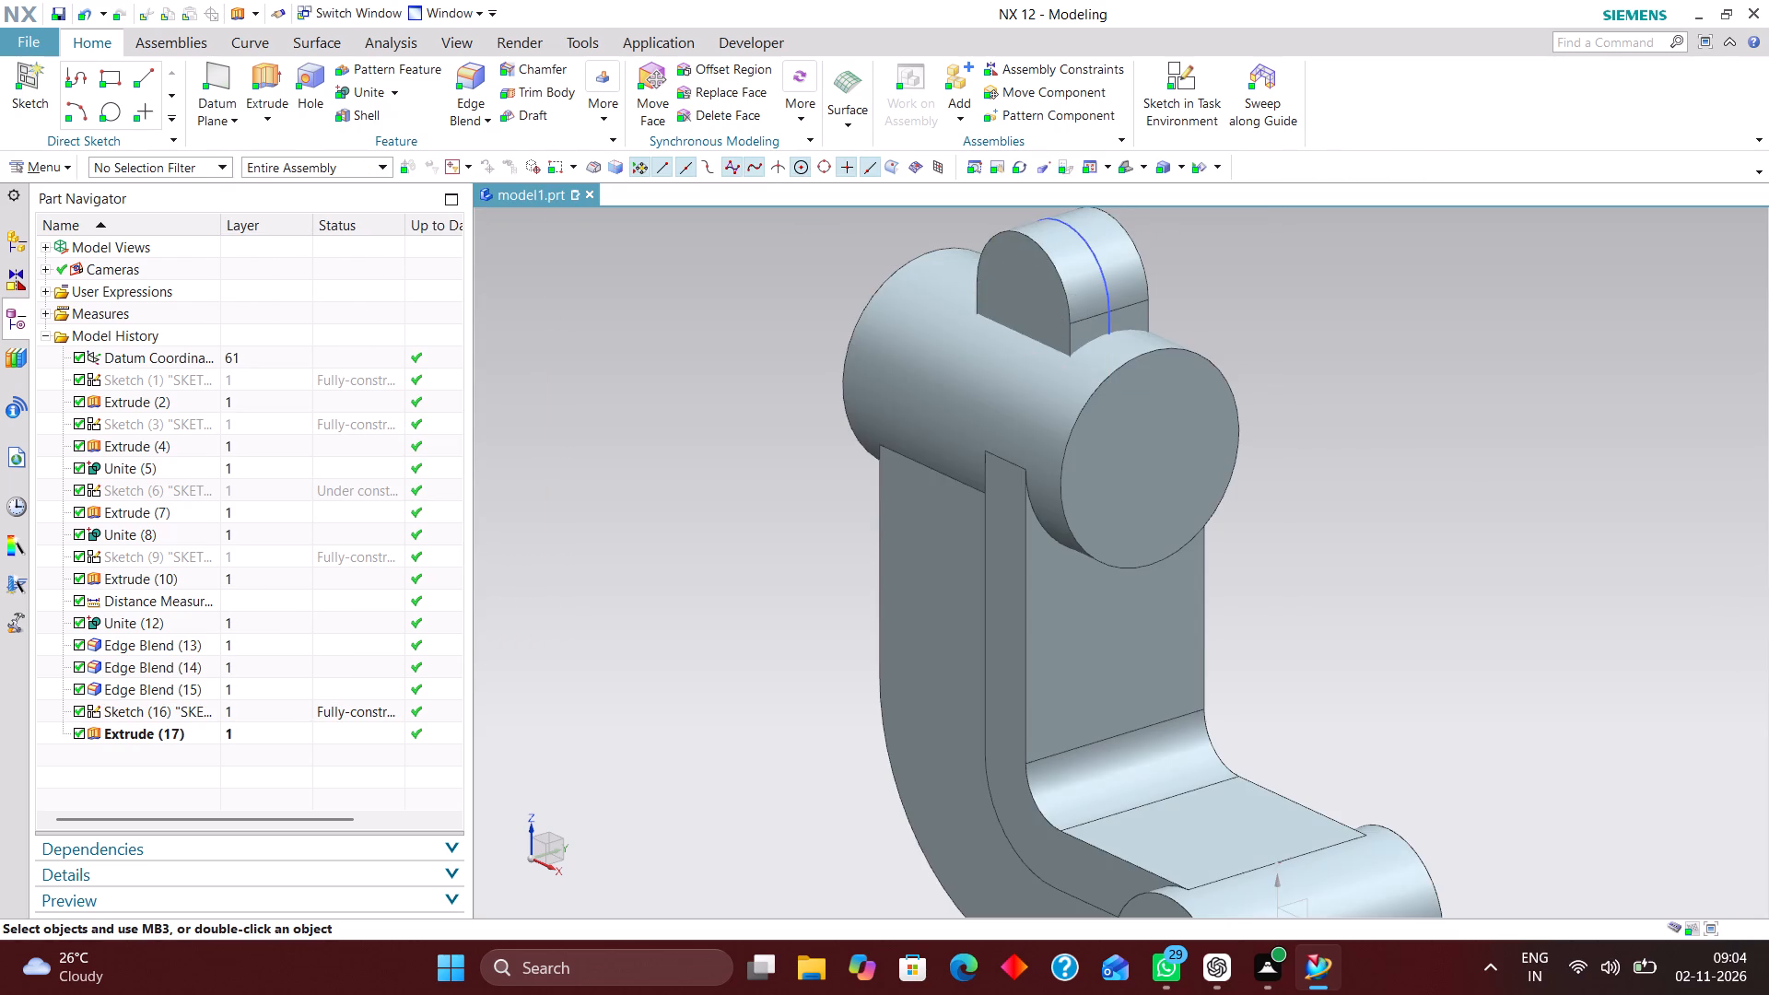
Hide the arch-profile sketch and unite the extruded lug with the bracket body.
scroll(1103, 338, up, 3)
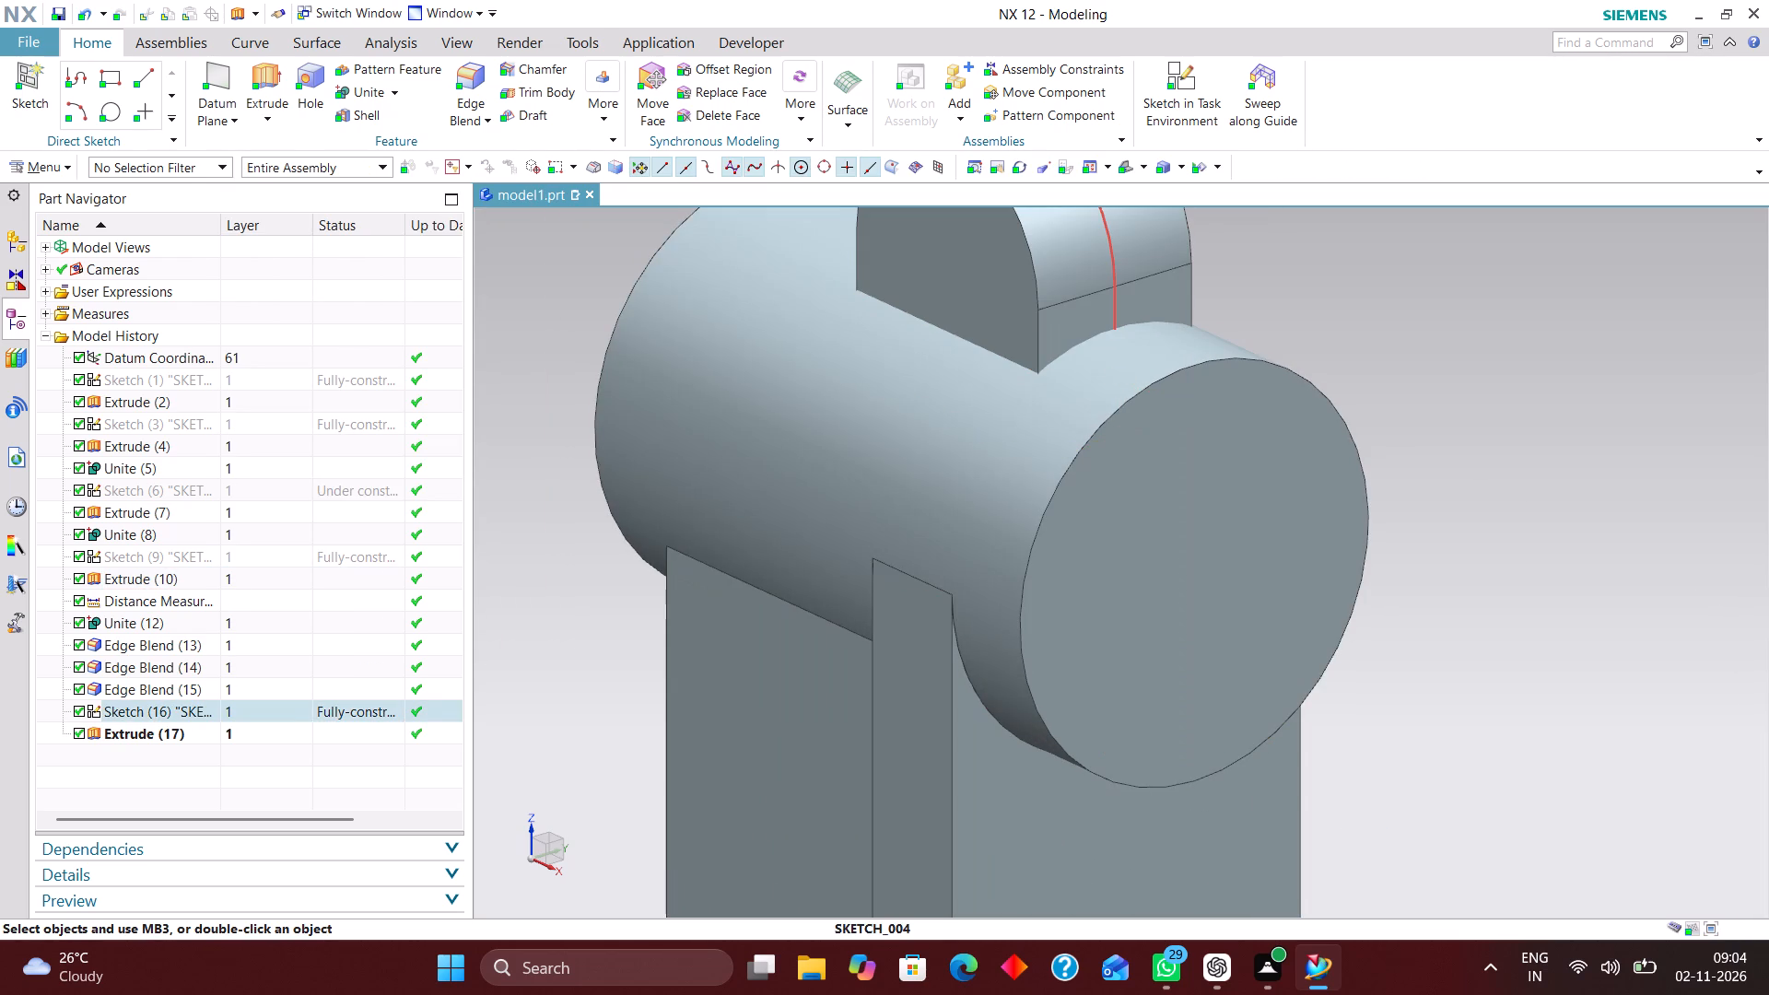
right_drag(1111, 252, 1113, 337)
click(364, 93)
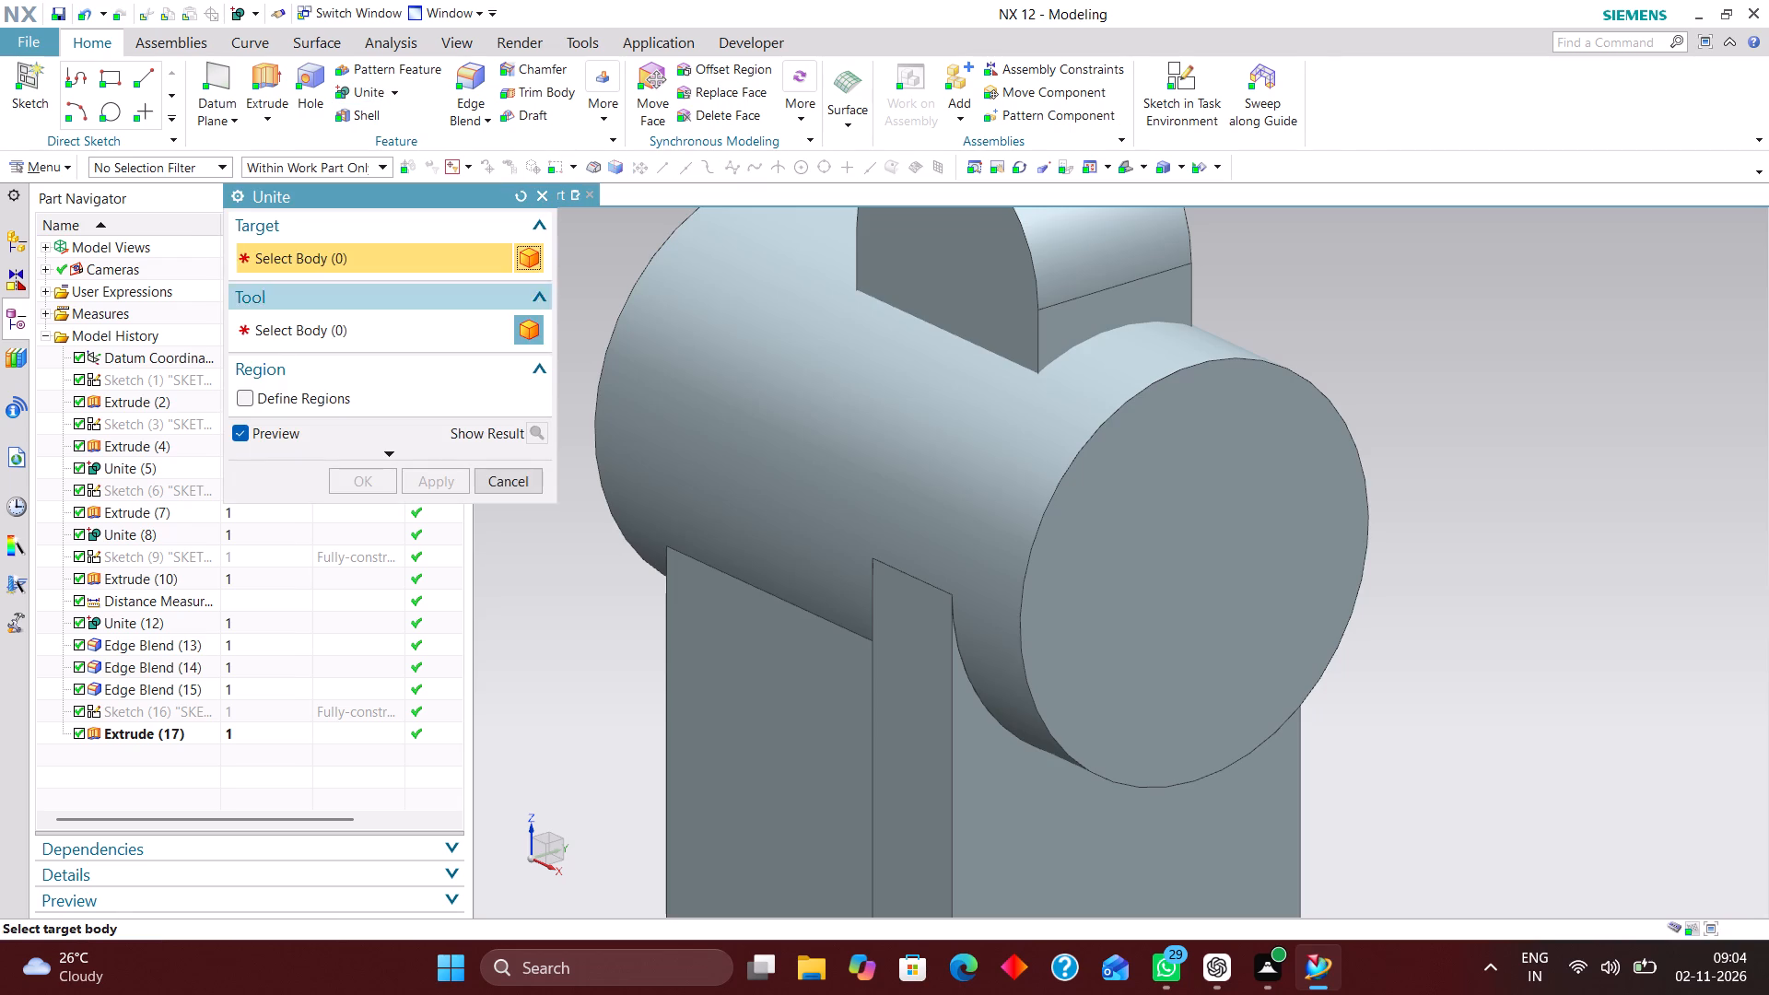
click(882, 482)
click(1049, 256)
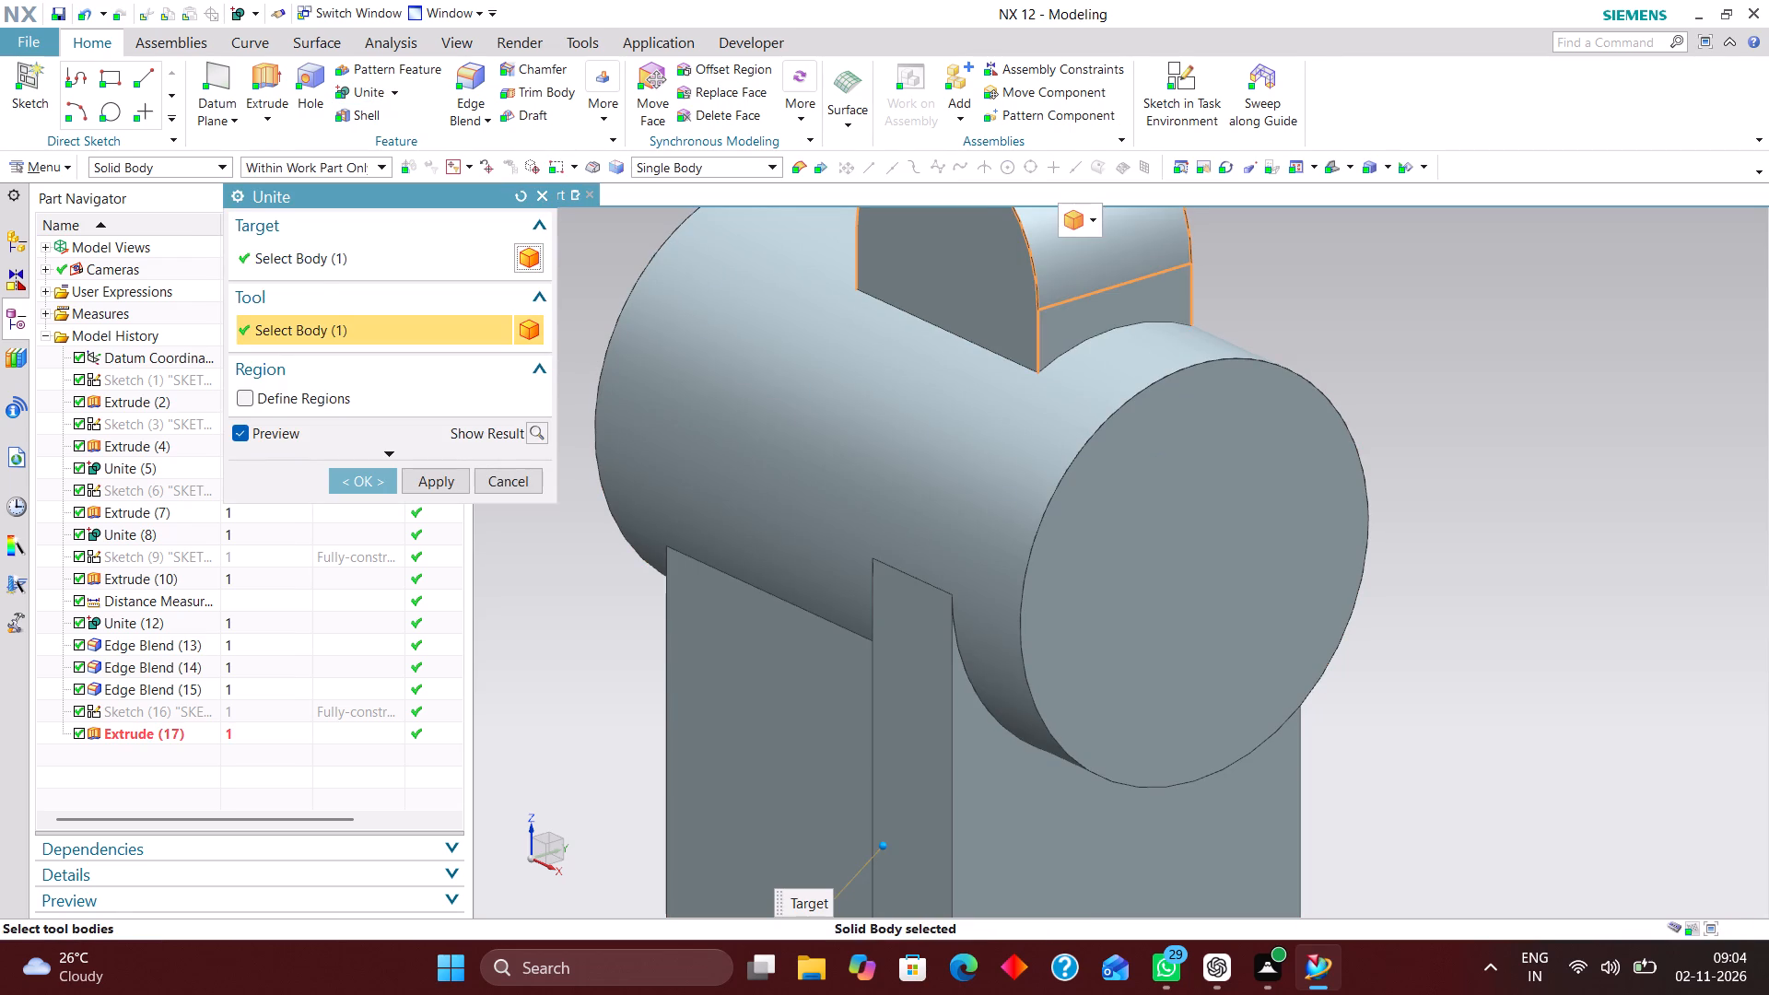
click(348, 474)
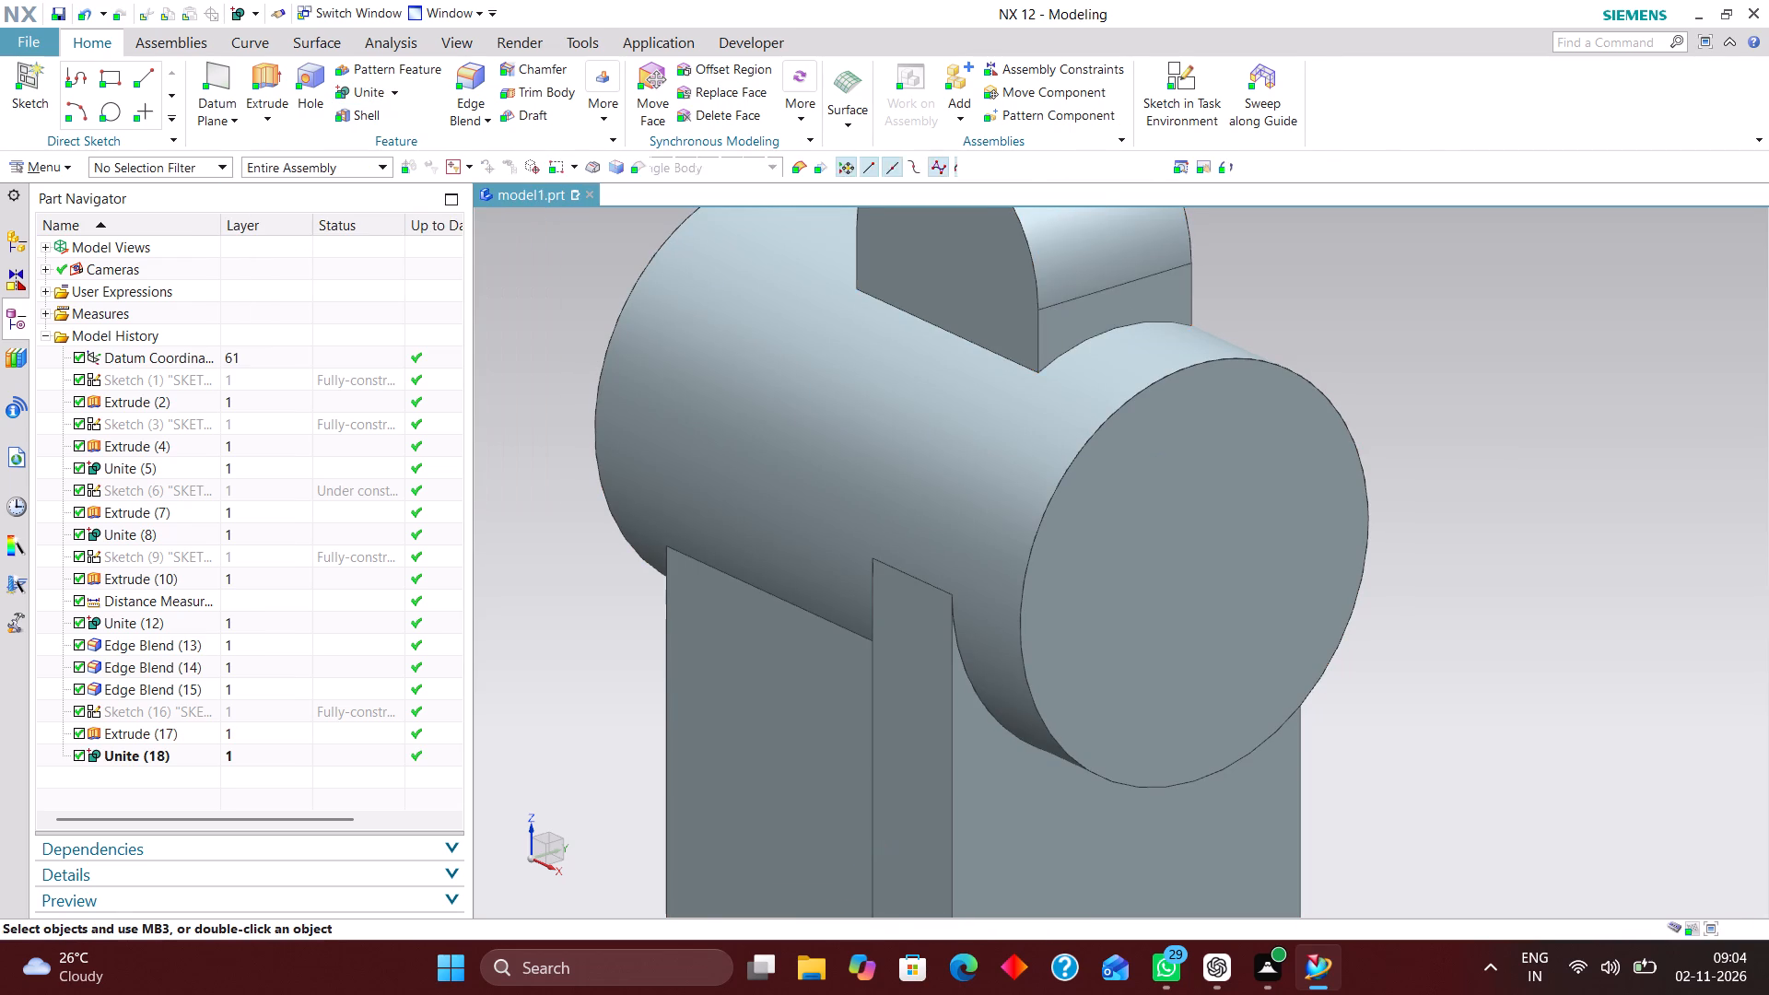
Start a new sketch on the YZ plane of the datum coordinate system.
scroll(871, 528, down, 5)
scroll(1107, 472, up, 2)
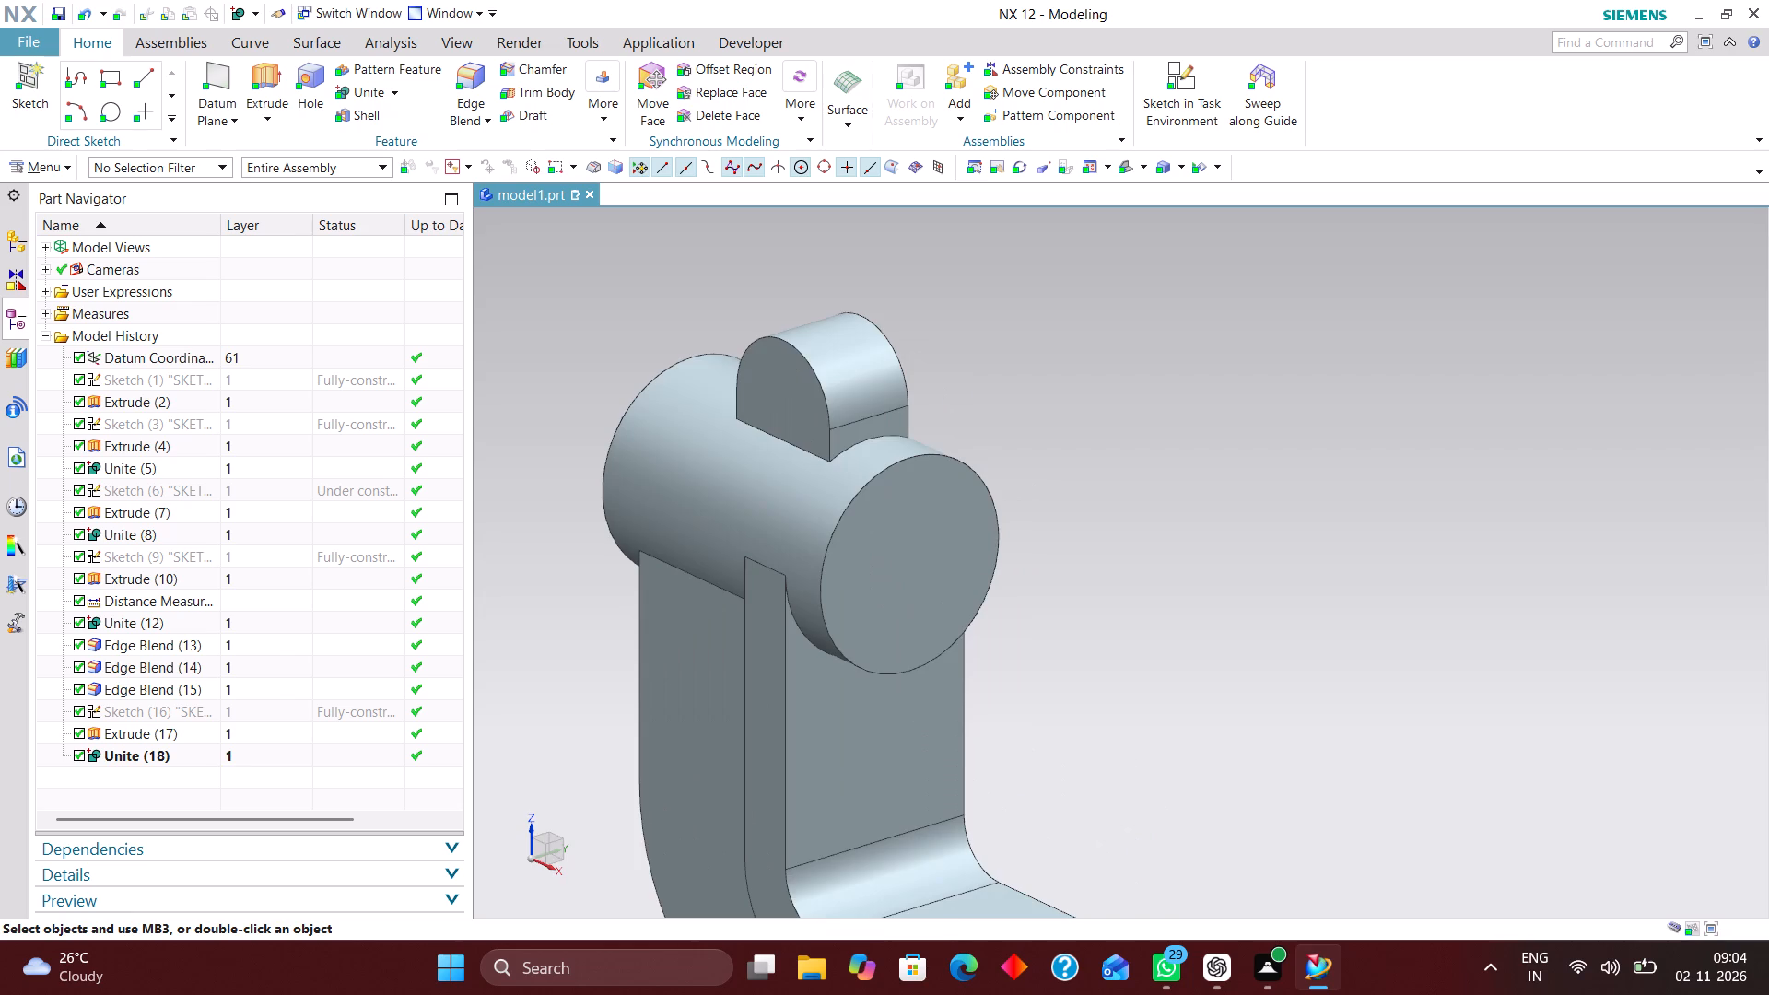
middle_drag(1073, 570, 1004, 545)
right_drag(1305, 553, 998, 517)
scroll(1015, 454, down, 1)
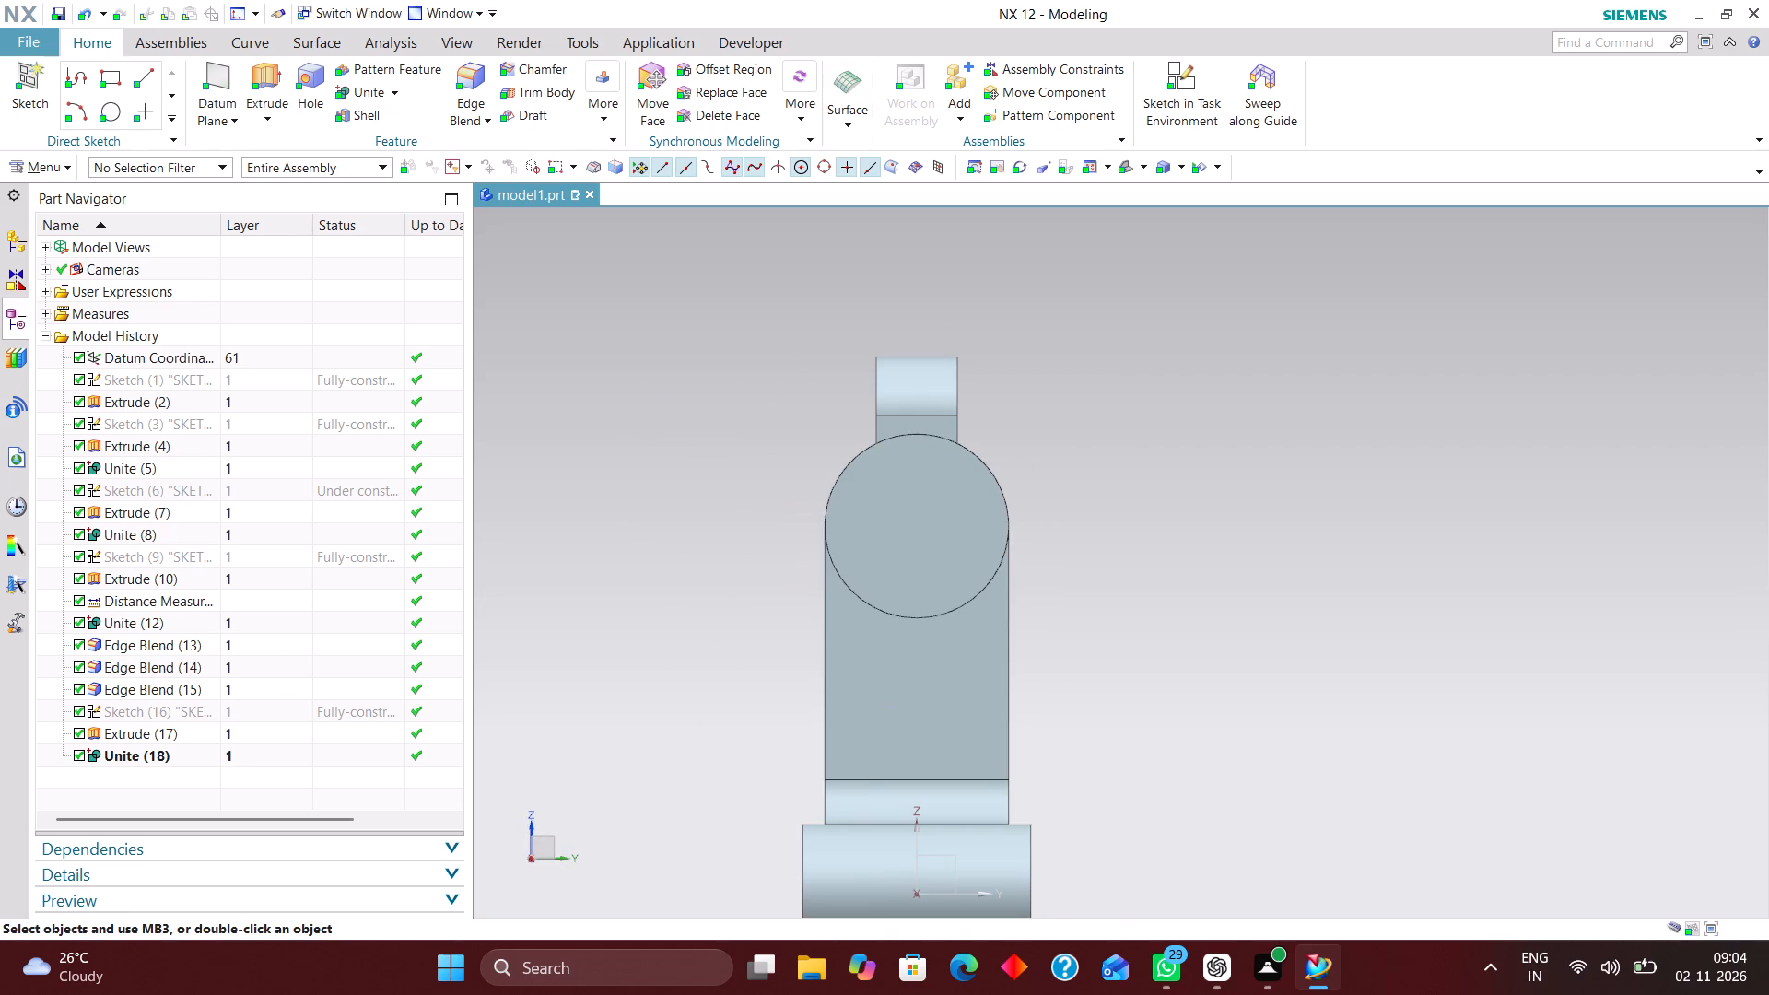
scroll(1039, 620, up, 1)
middle_drag(1126, 628, 1174, 626)
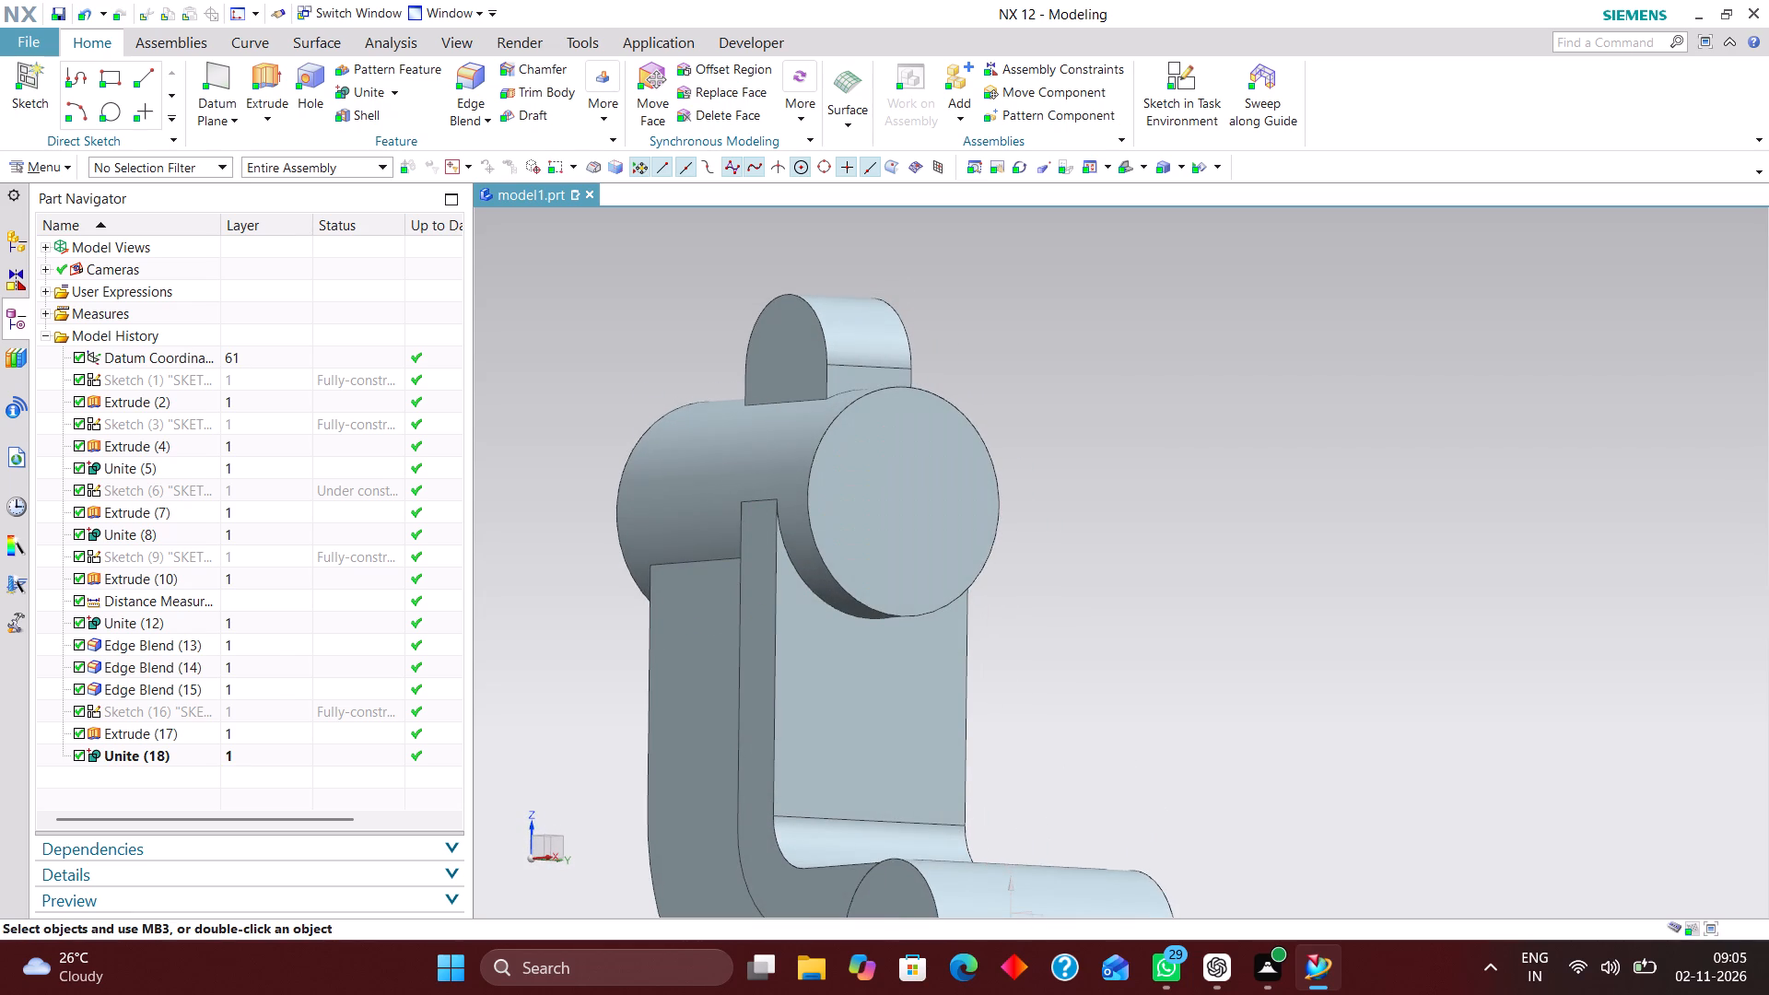
middle_drag(1190, 619, 1186, 648)
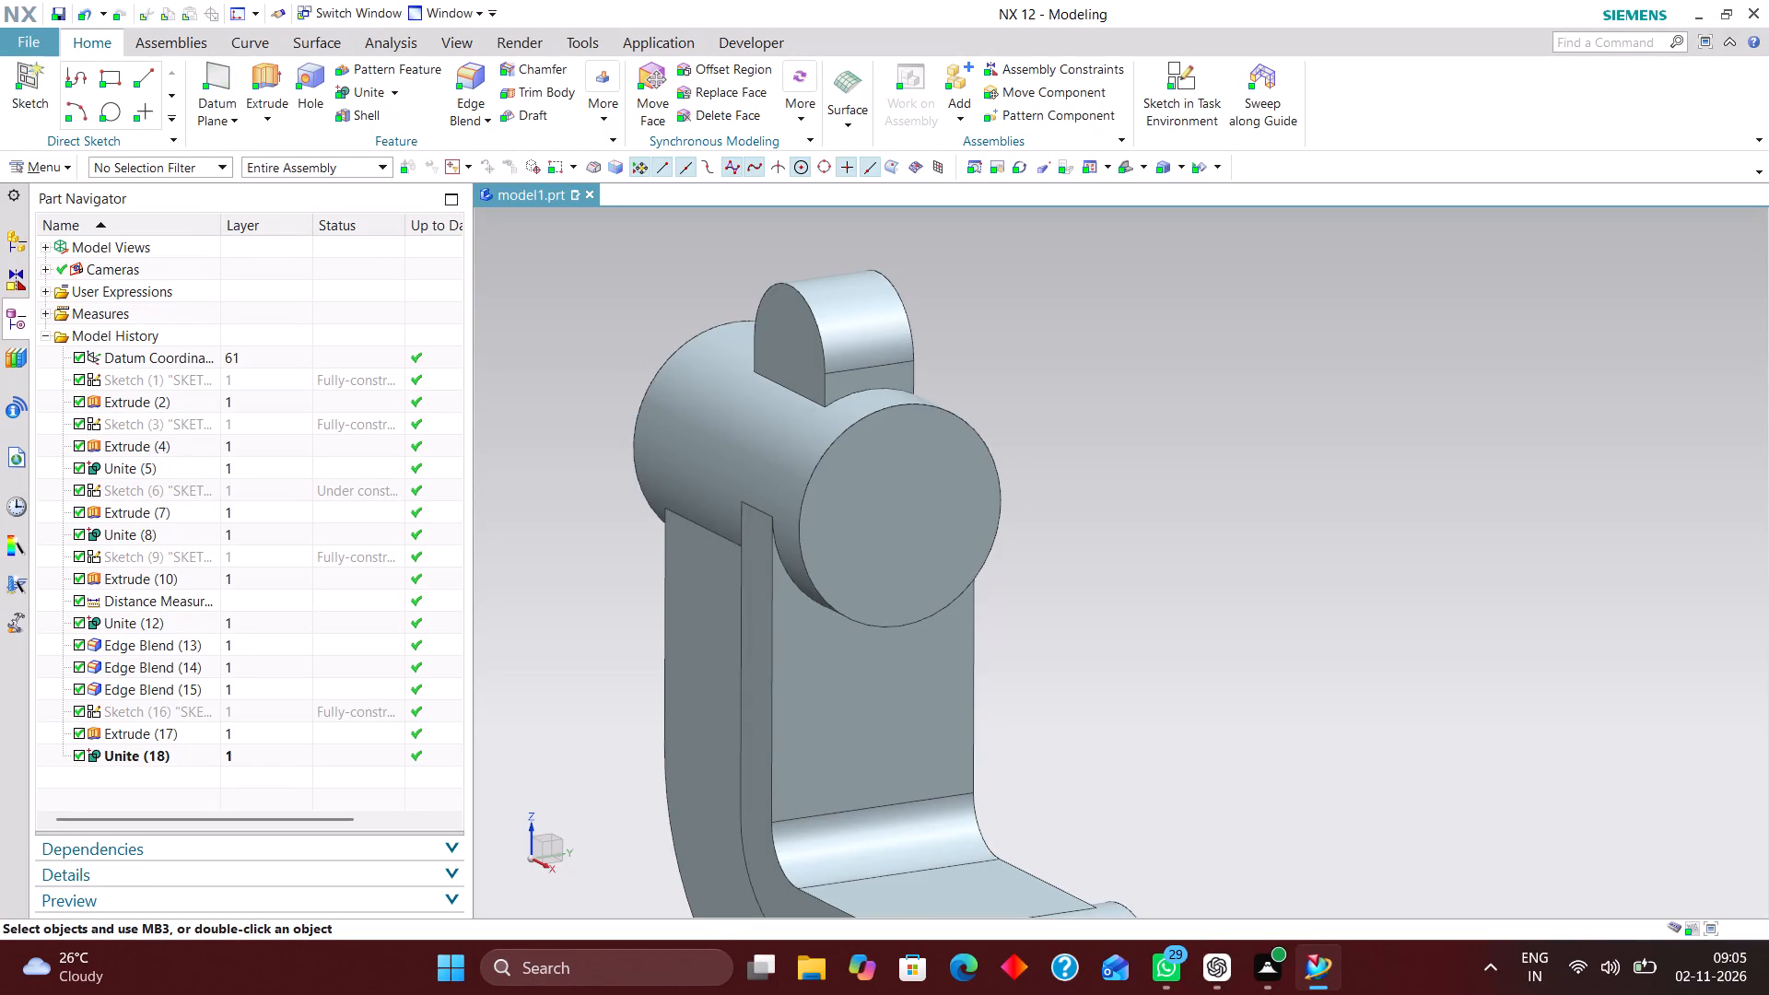
click(1184, 77)
scroll(1167, 492, down, 3)
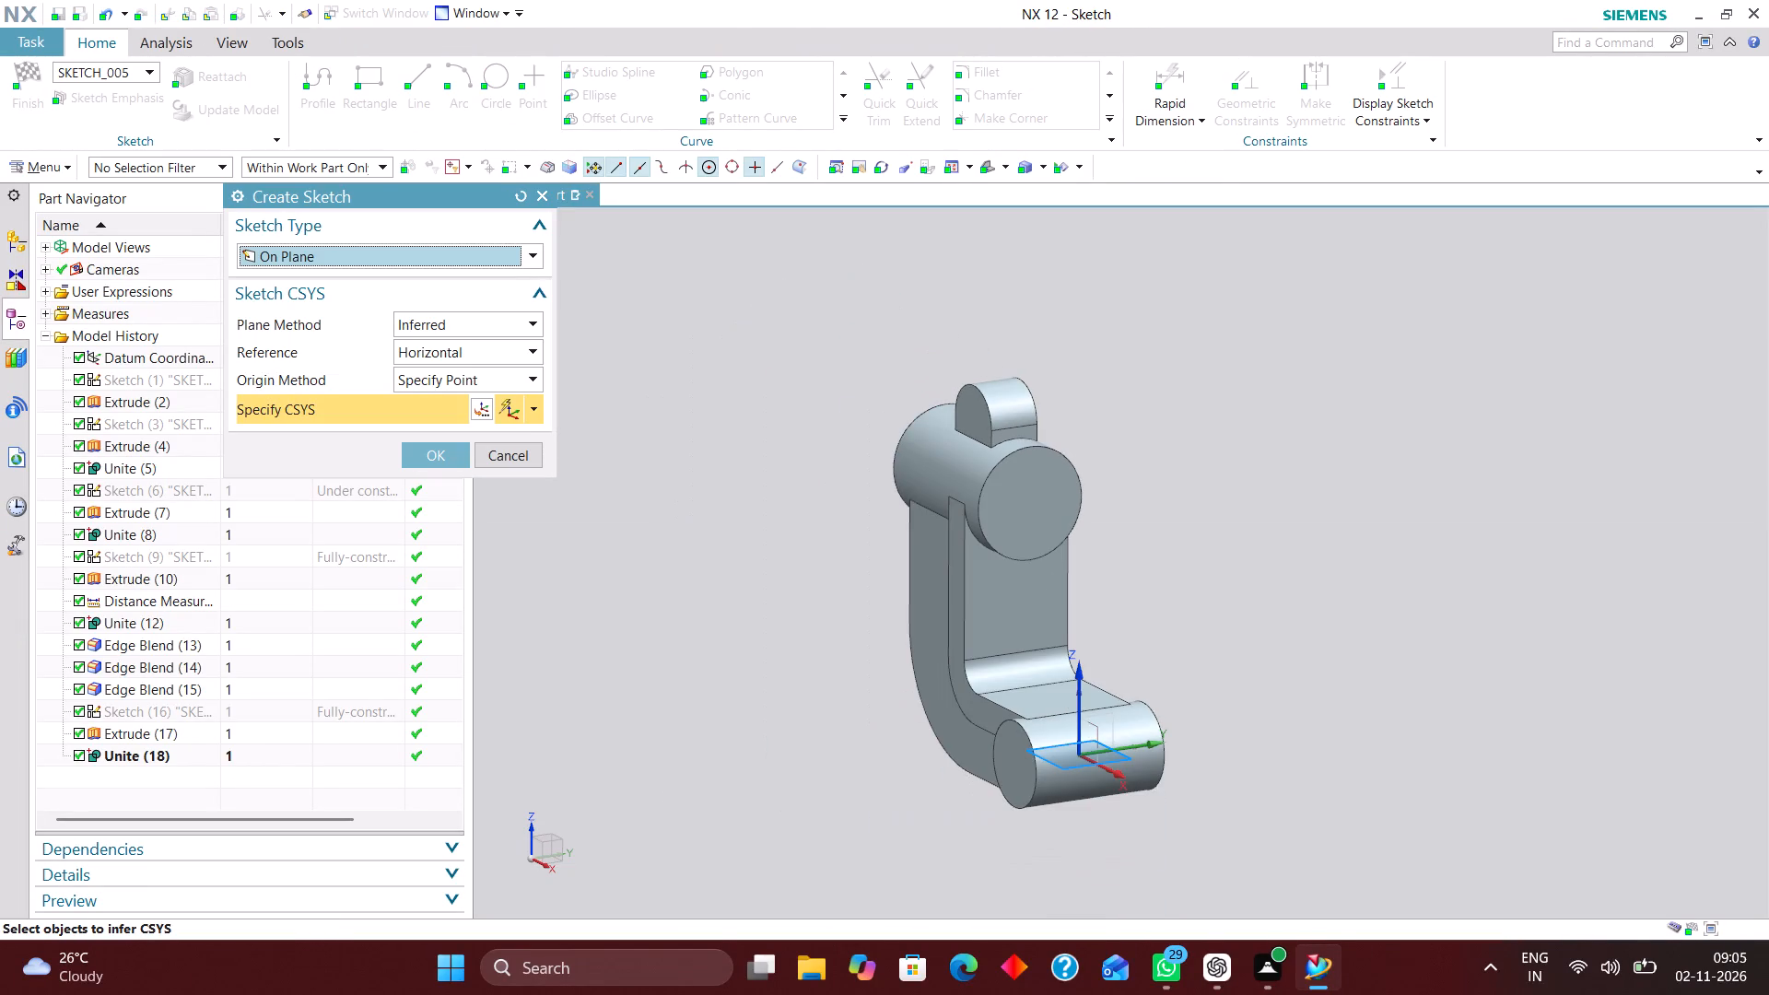
scroll(1223, 789, up, 2)
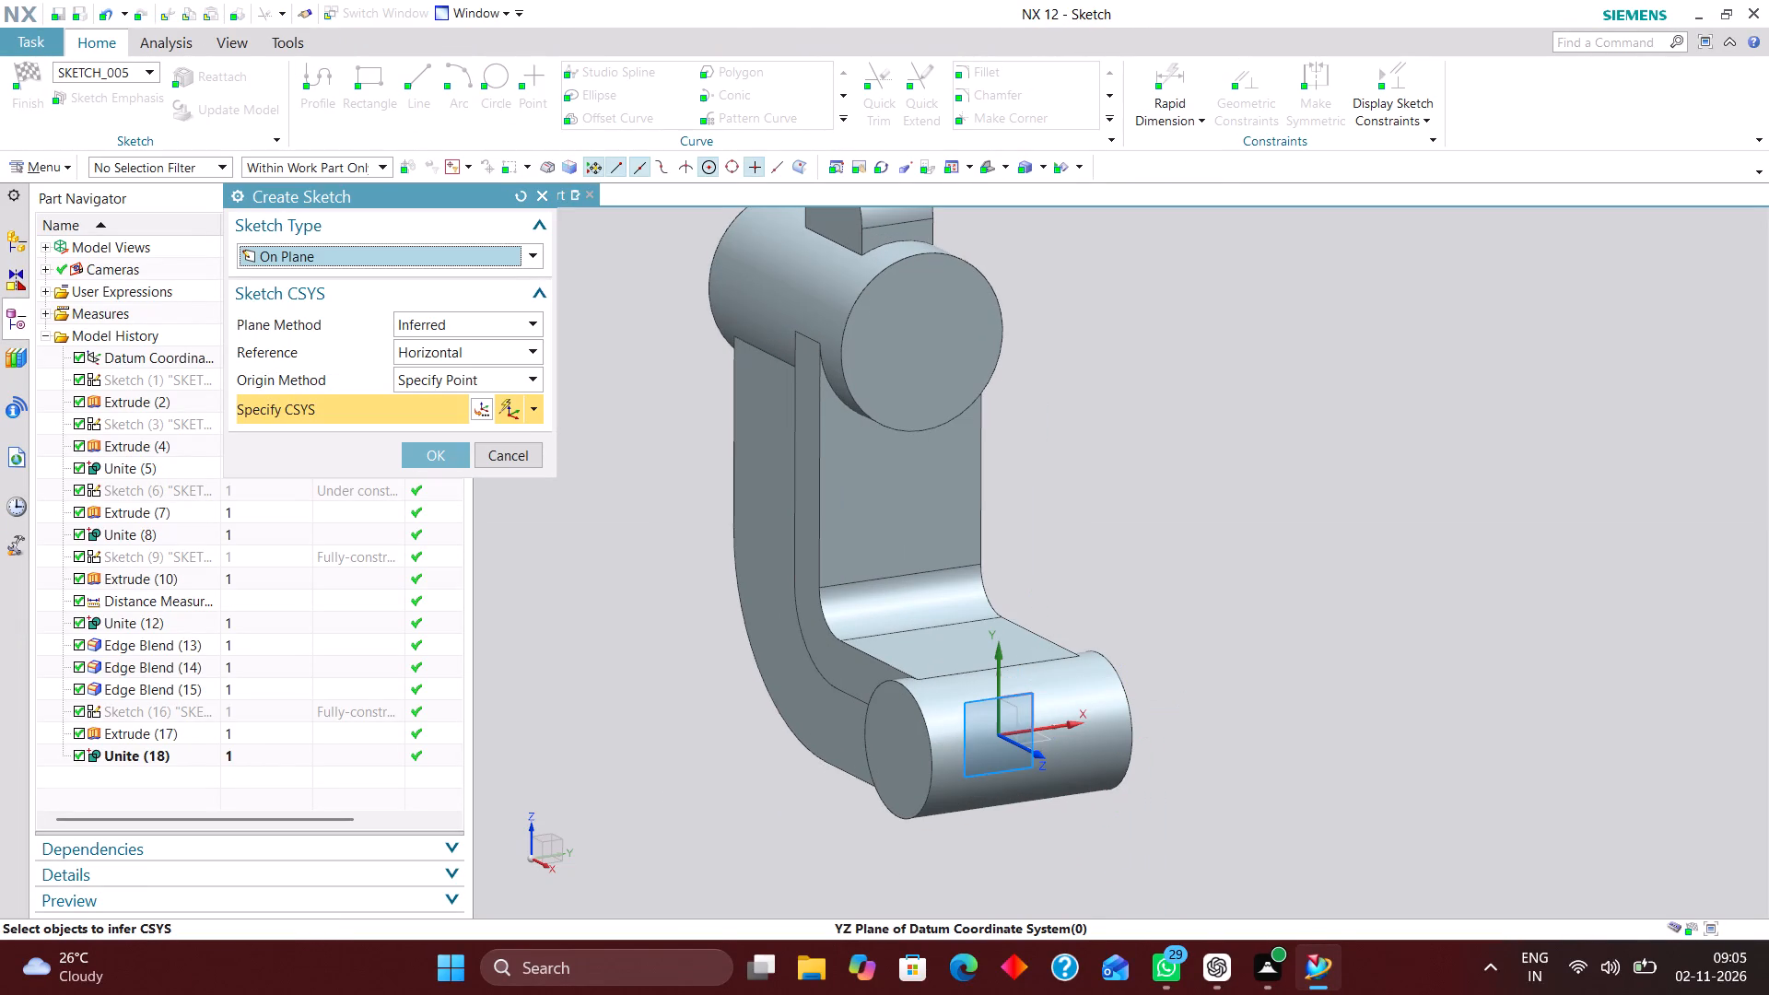
click(1020, 696)
click(450, 452)
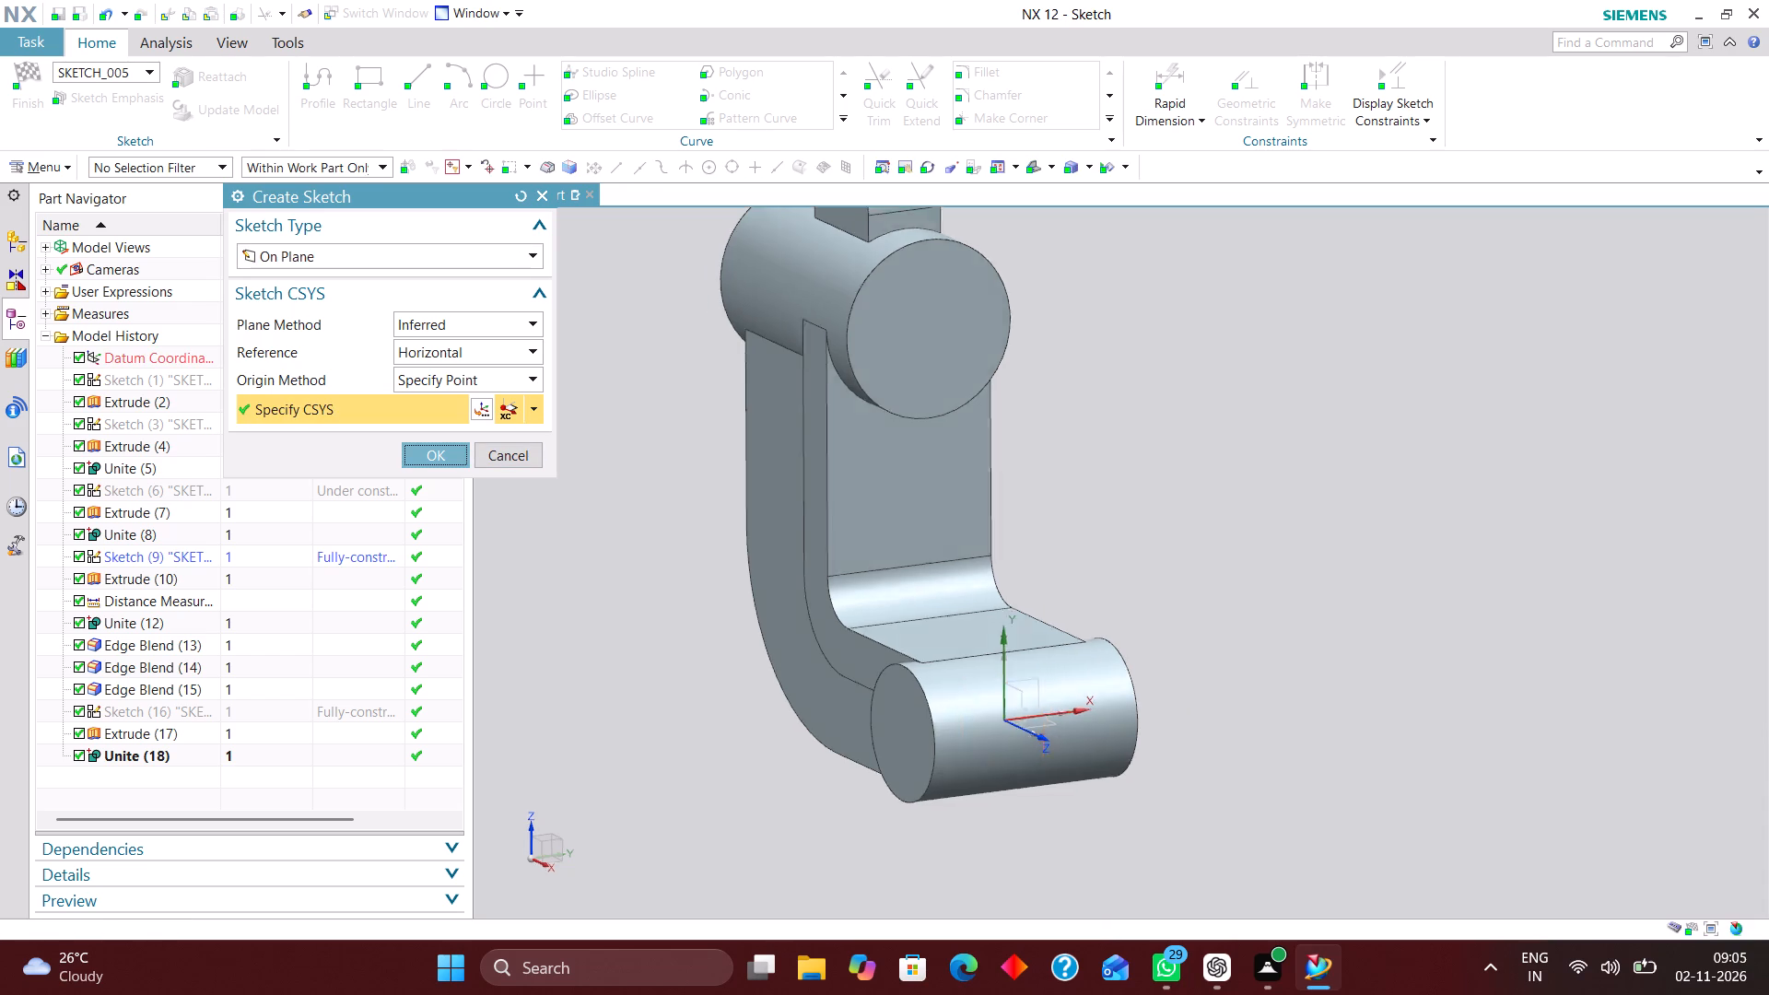
Sketch a tall, narrow rectangle over the middle of the lug, running from above its top down into the upper cylinder's circle.
scroll(884, 761, down, 4)
scroll(978, 498, up, 6)
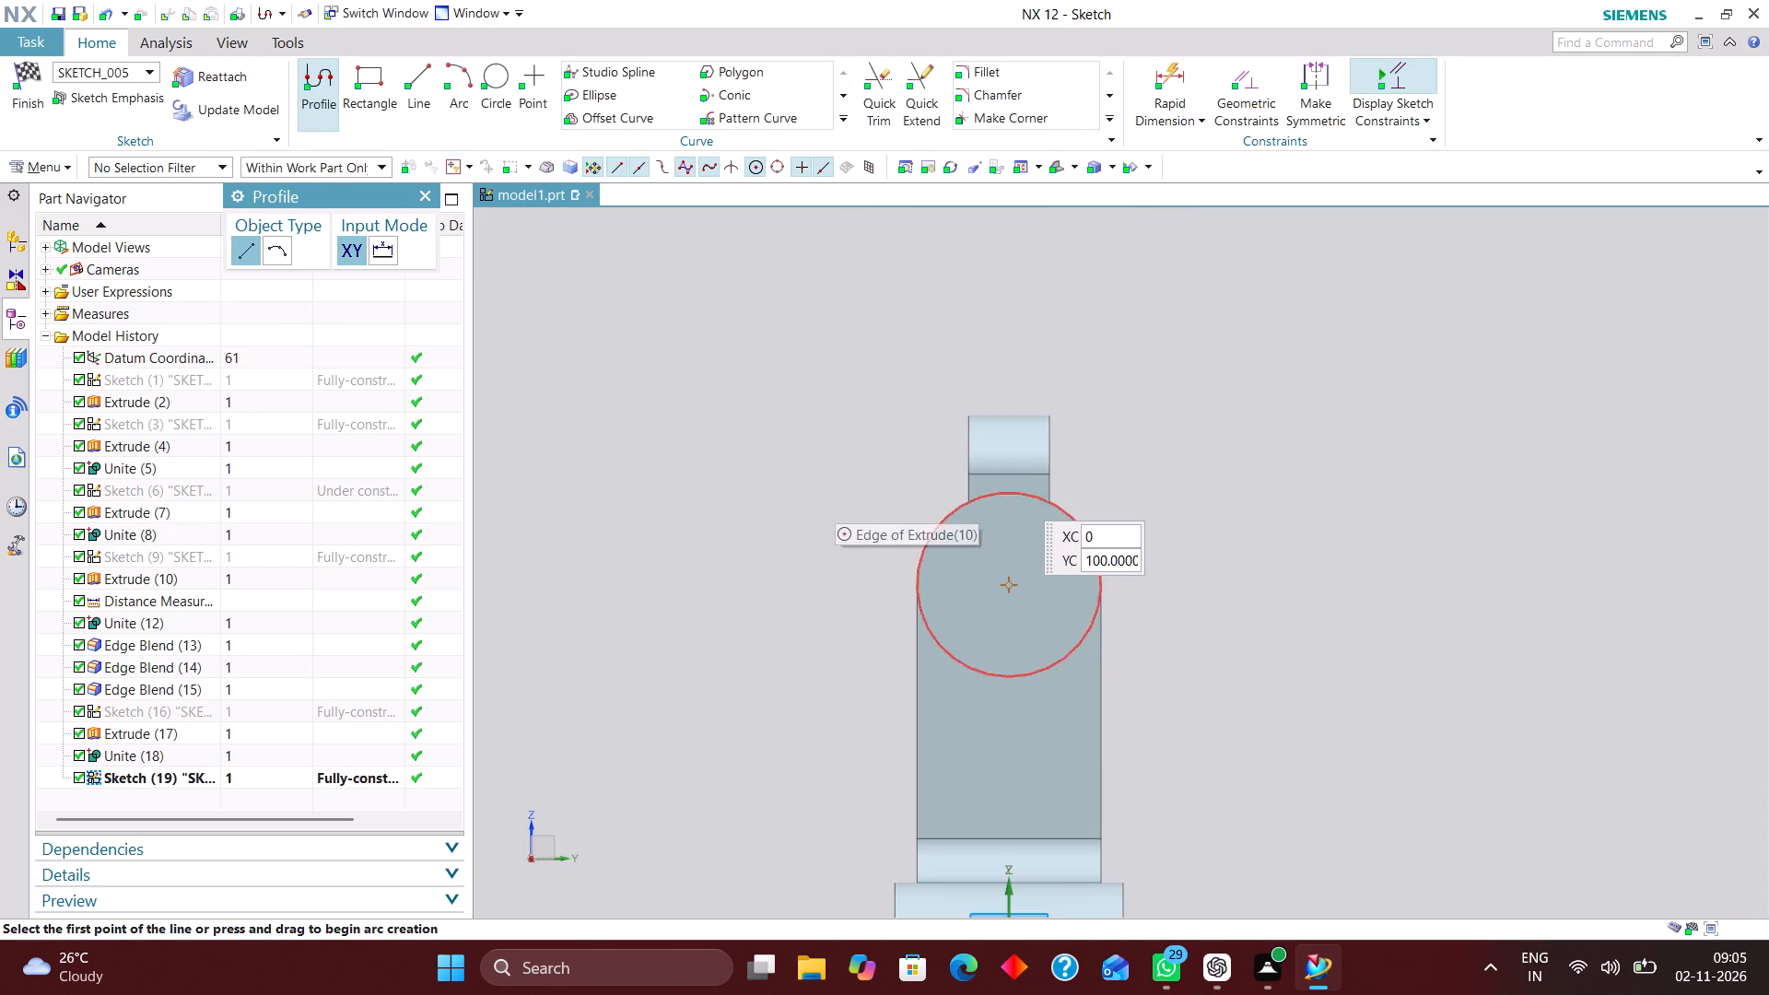
scroll(1043, 454, up, 5)
scroll(825, 382, down, 3)
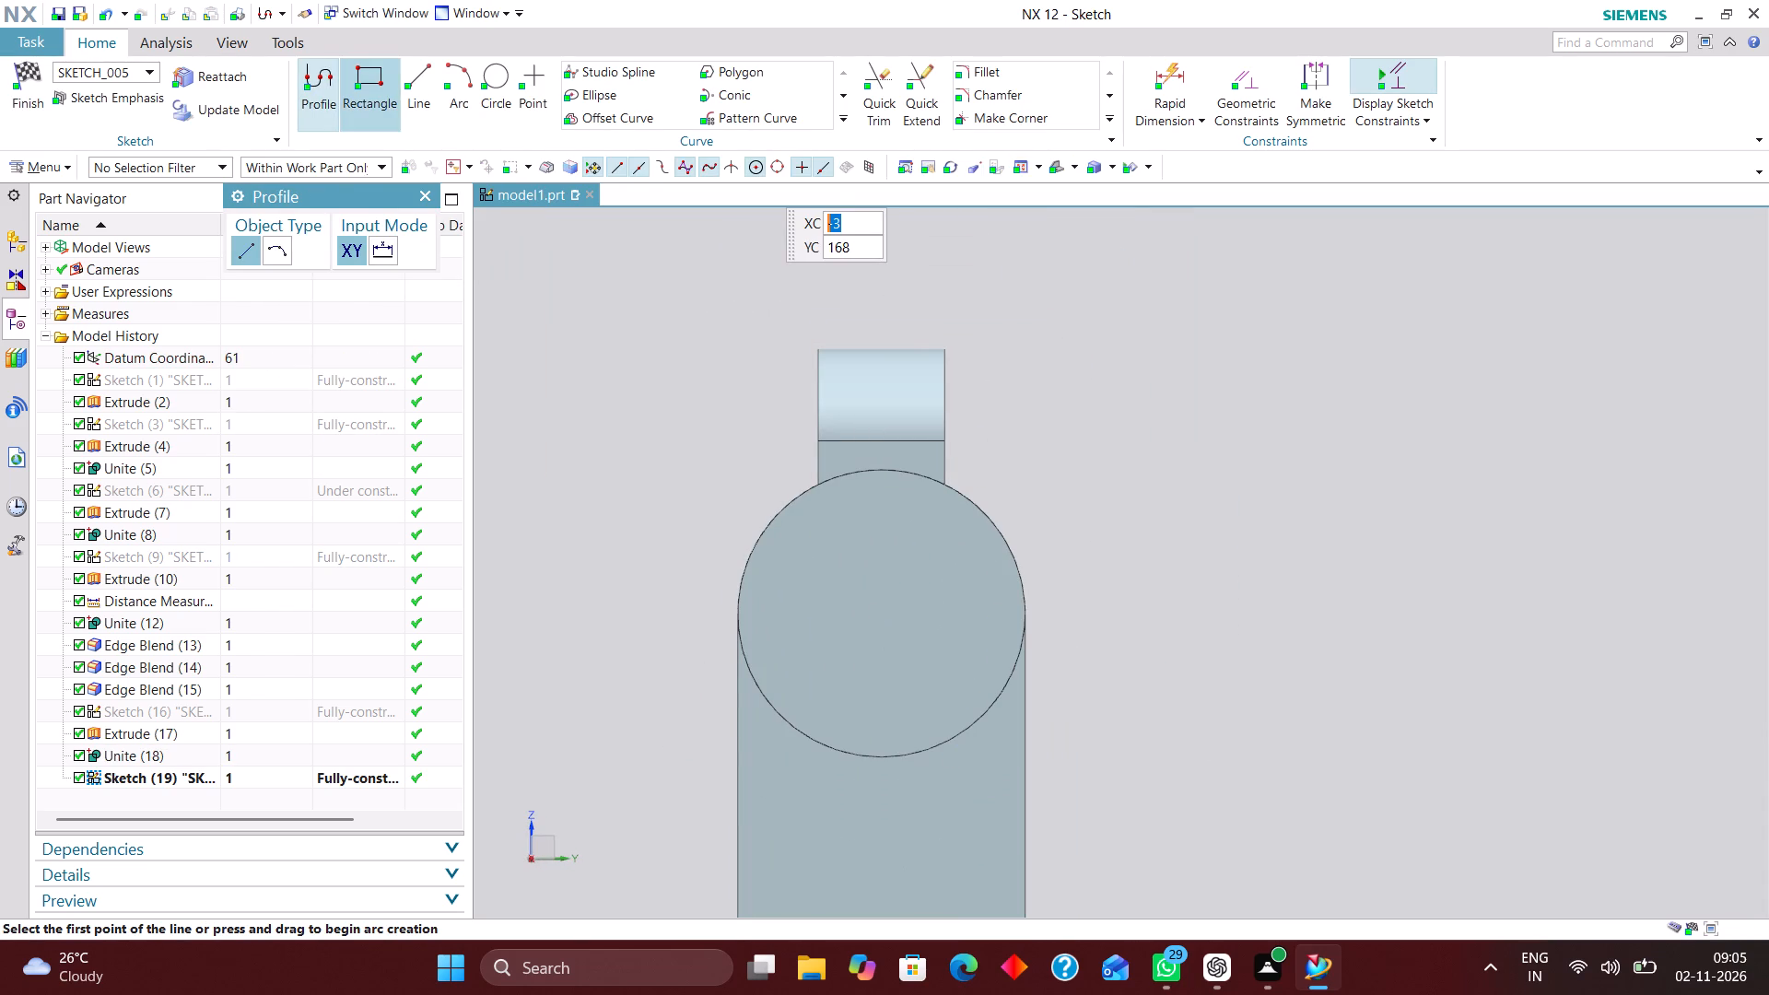
click(370, 70)
click(860, 258)
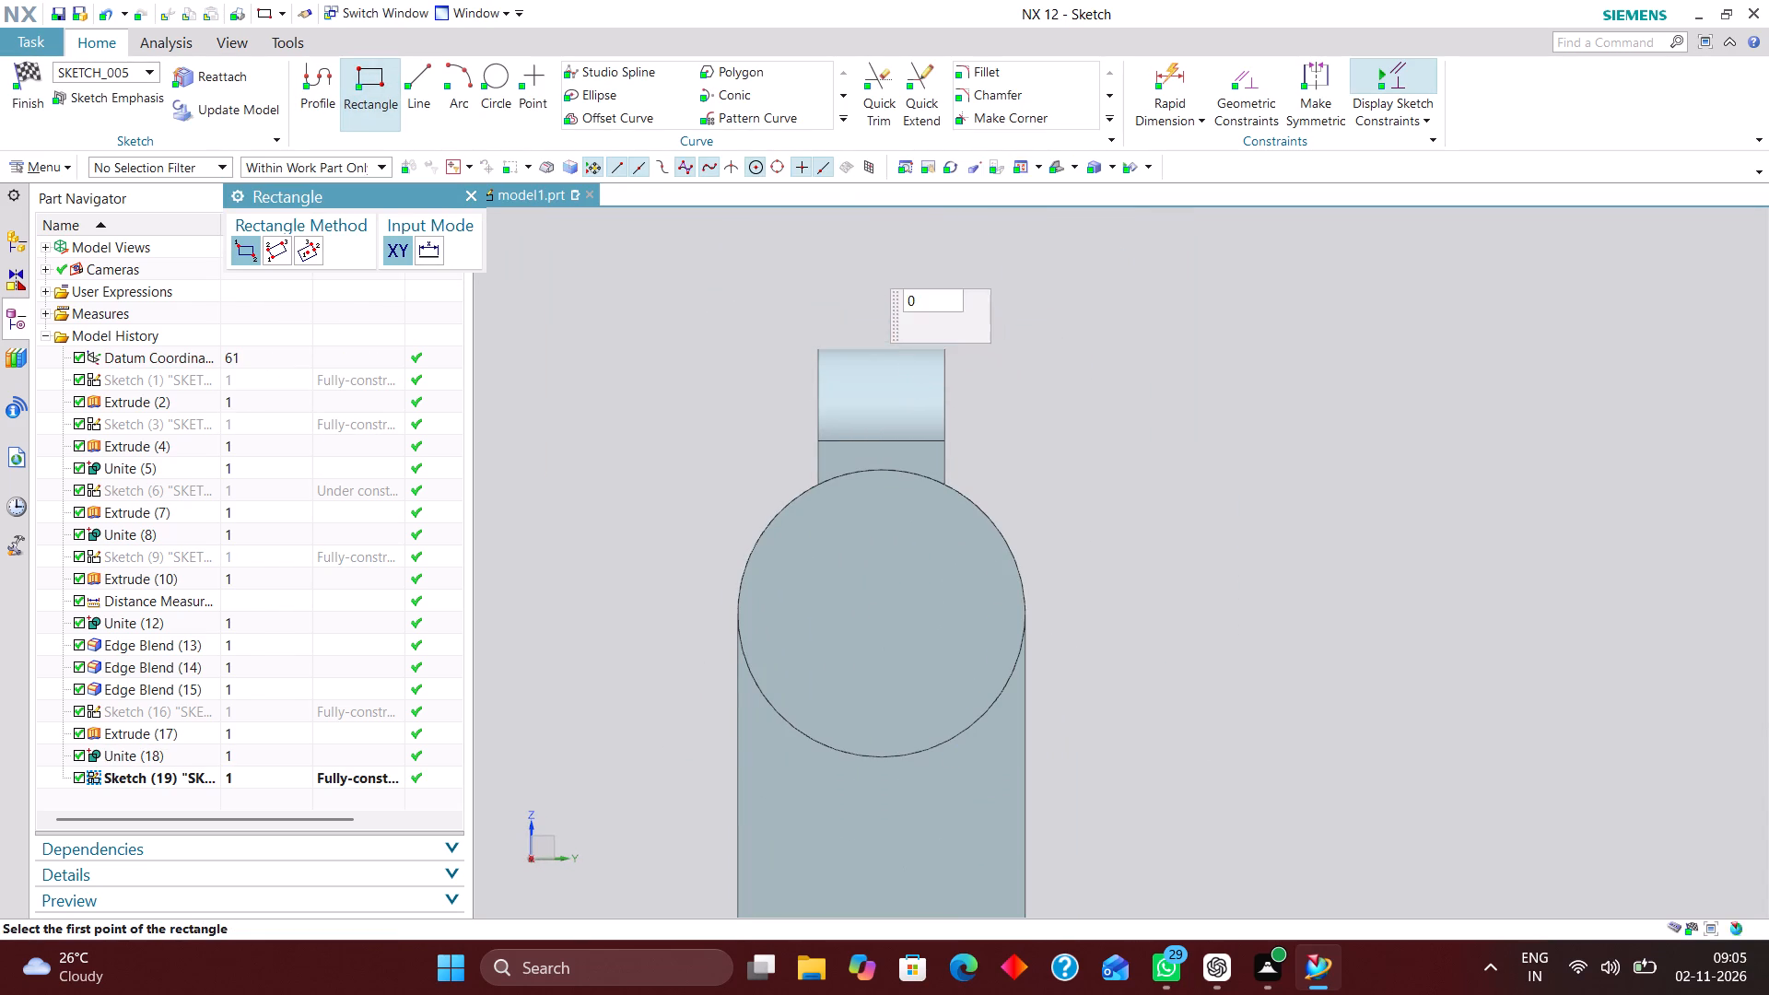
click(897, 529)
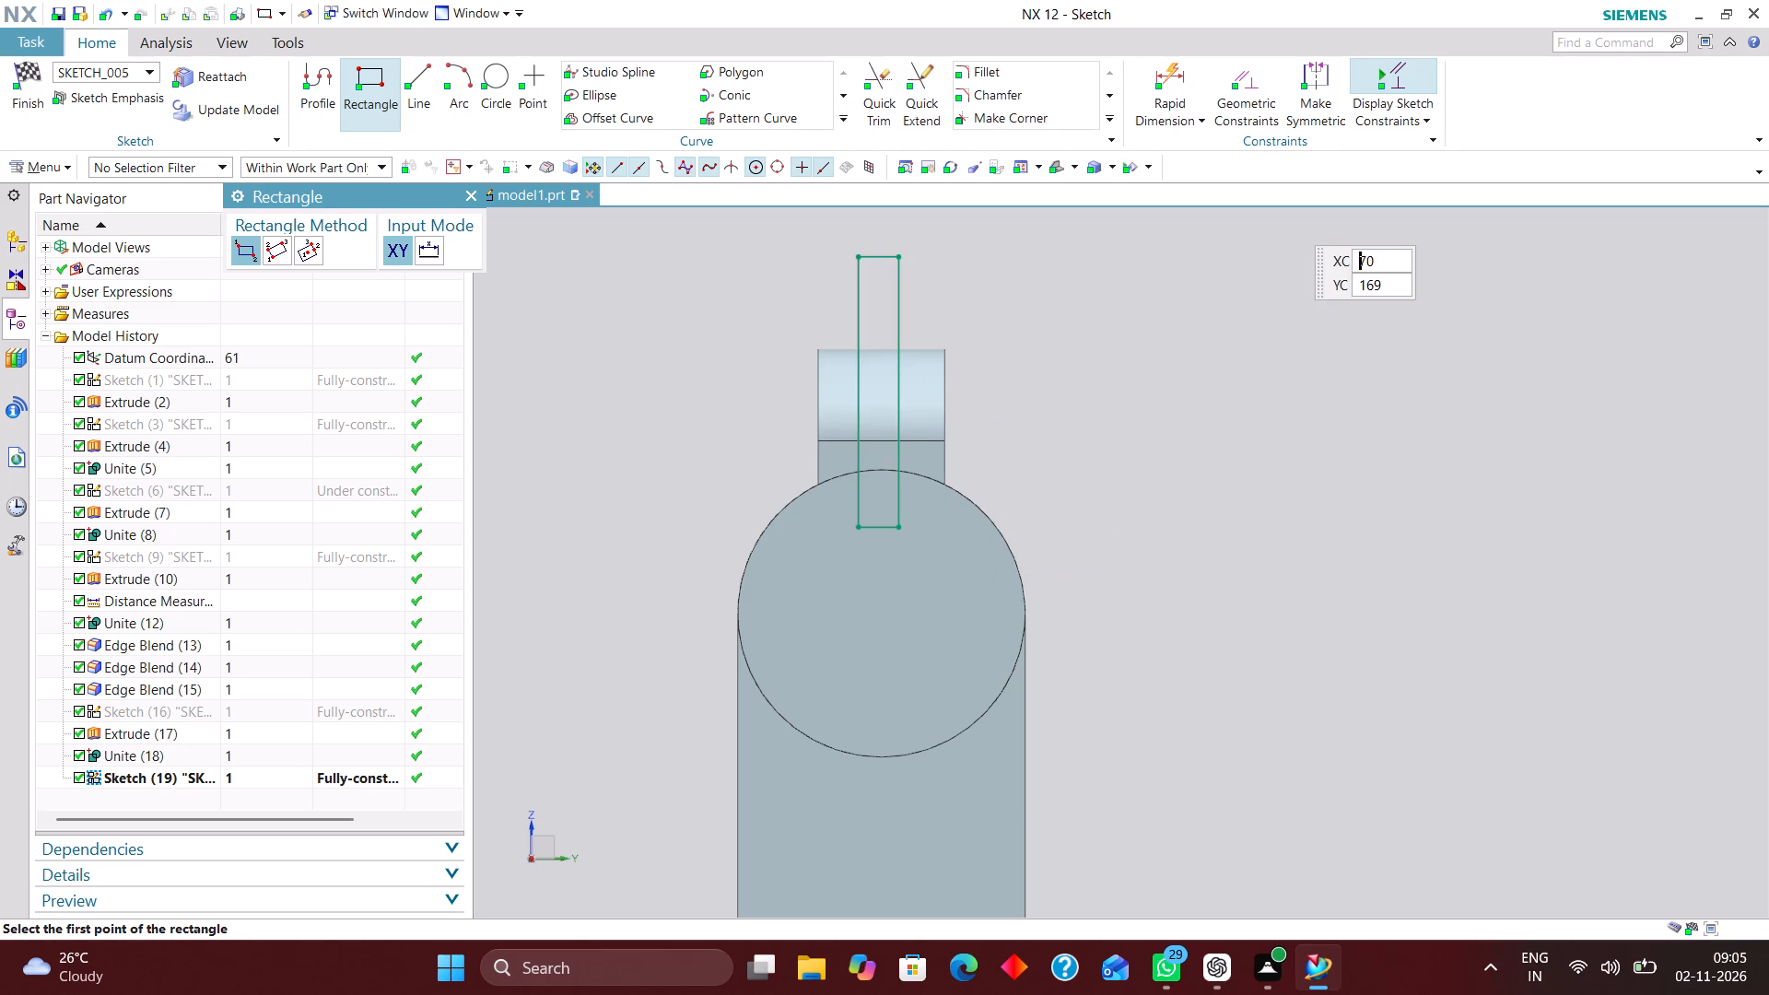
Constrain the midpoint of the rectangle's bottom edge onto the vertical datum axis with Point on Curve.
click(1248, 89)
scroll(738, 273, down, 2)
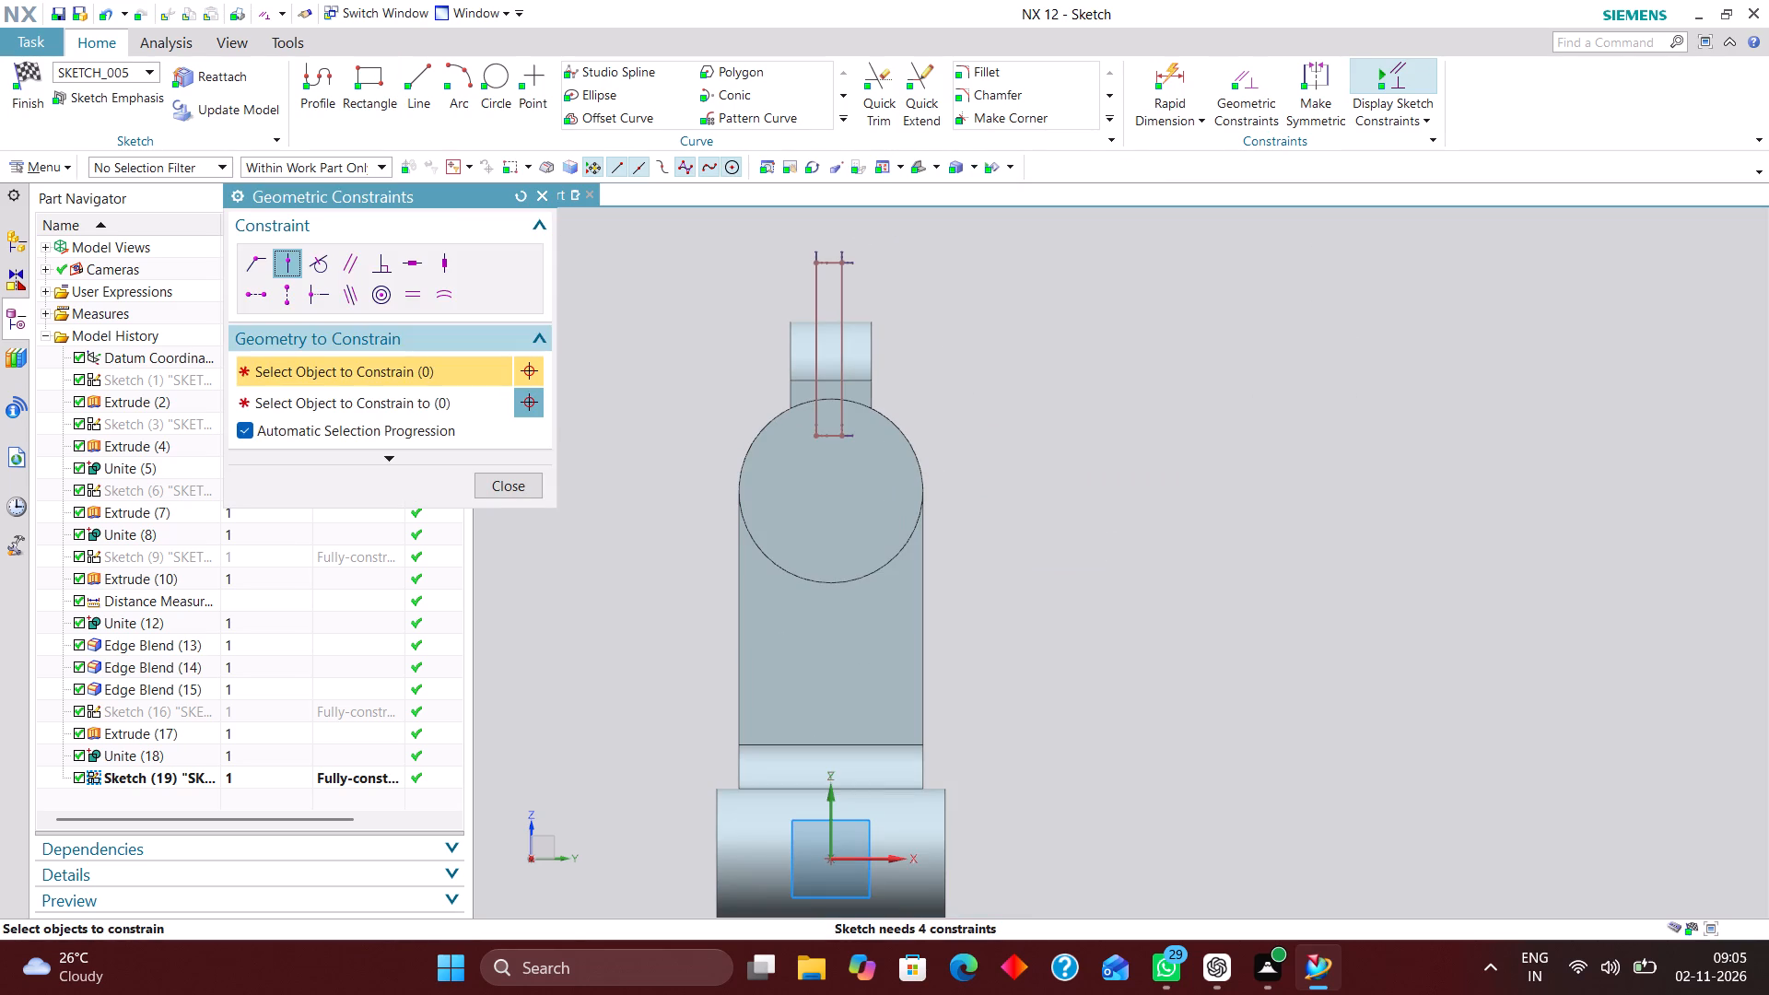
click(830, 437)
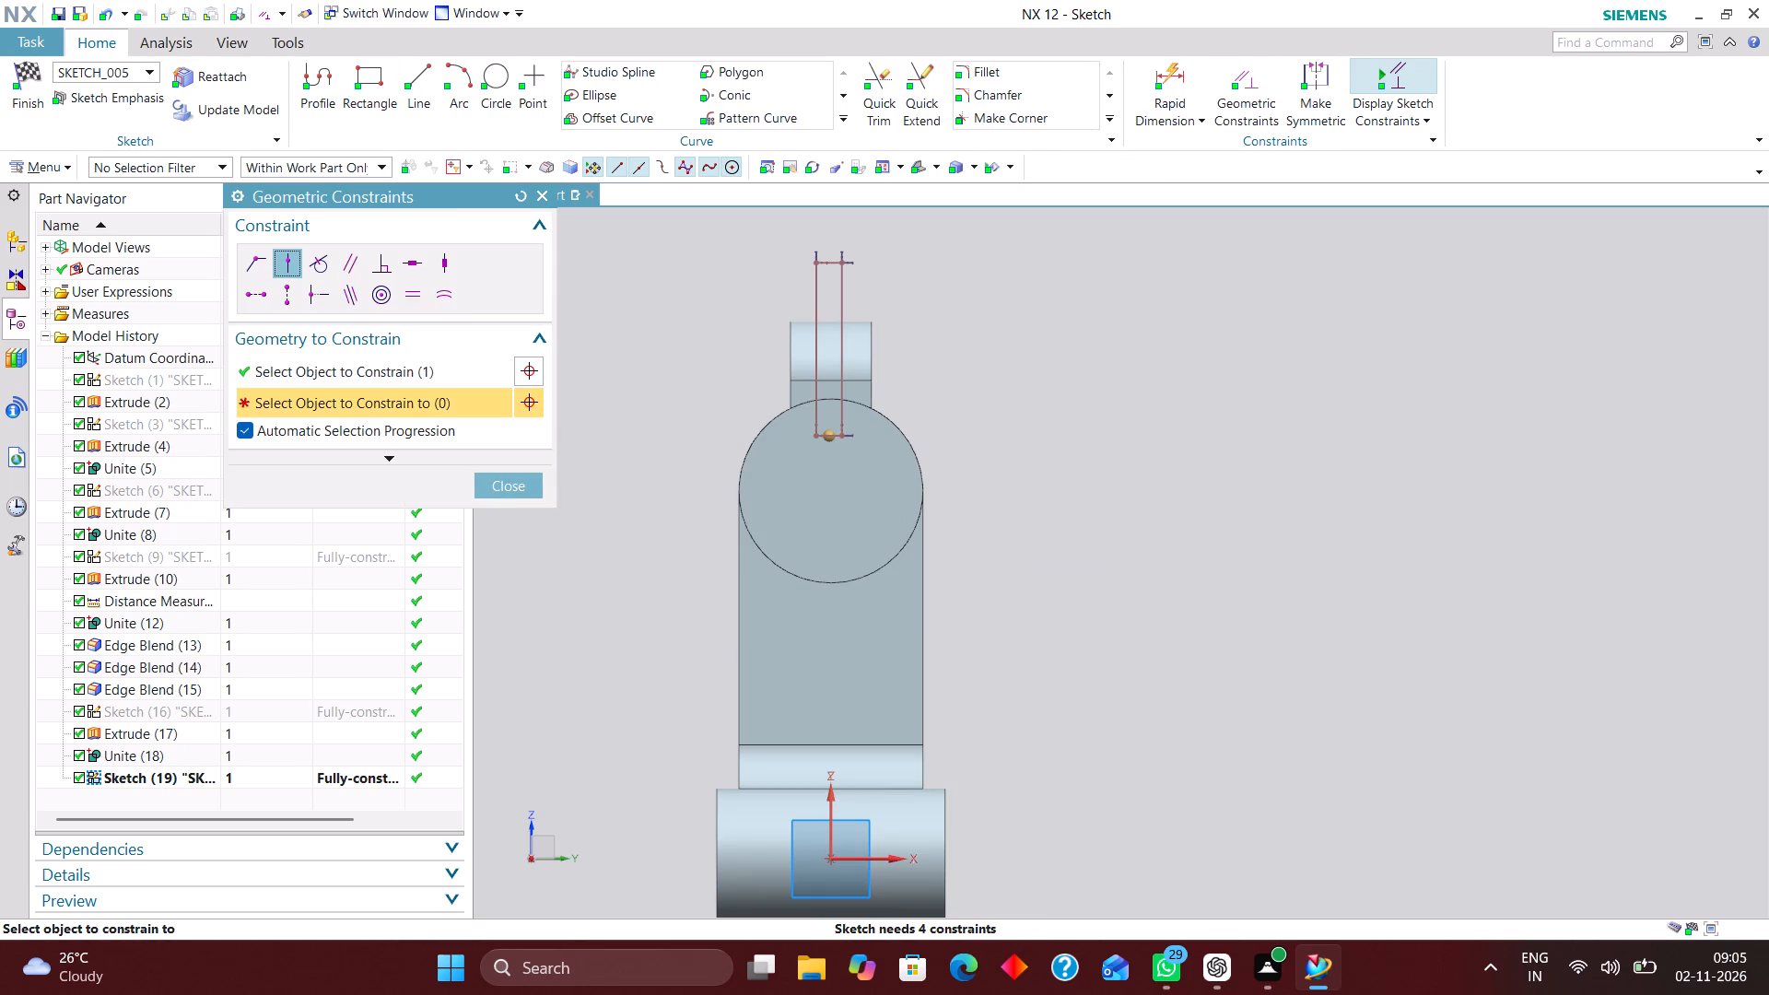
click(831, 809)
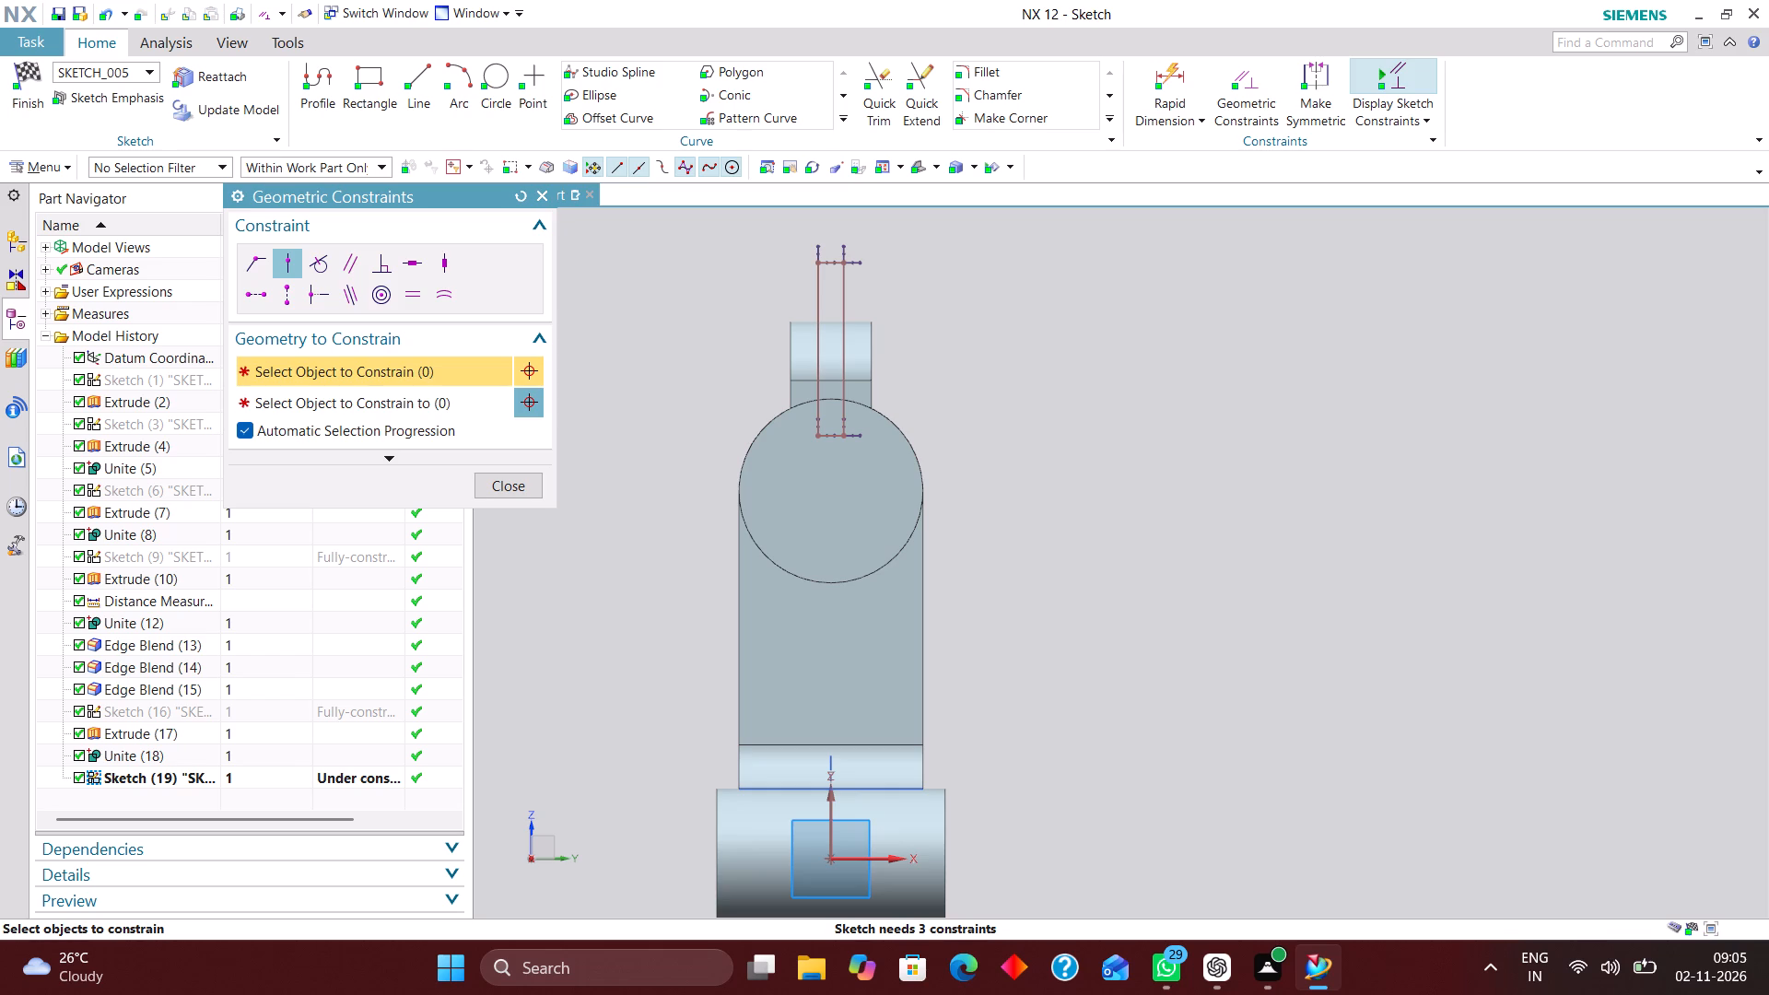
Dimension the rectangle's width between its two bottom corners as 3 mm.
click(1175, 64)
scroll(836, 447, up, 3)
click(844, 420)
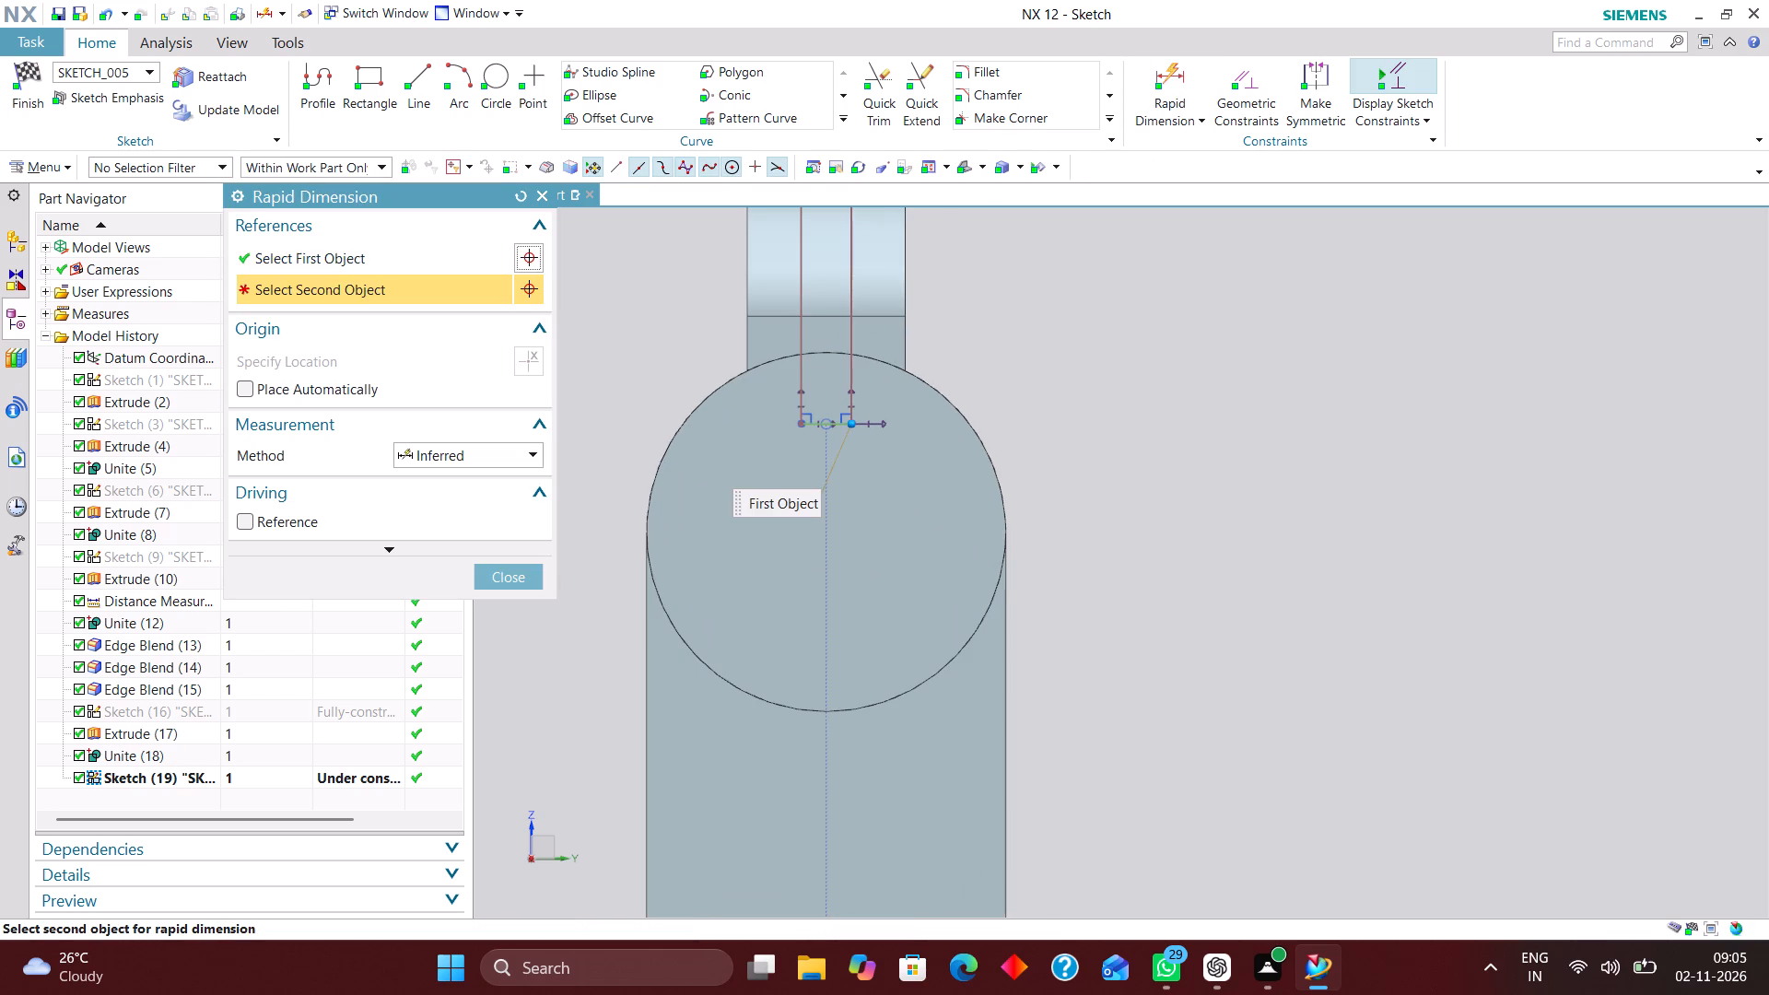
click(805, 425)
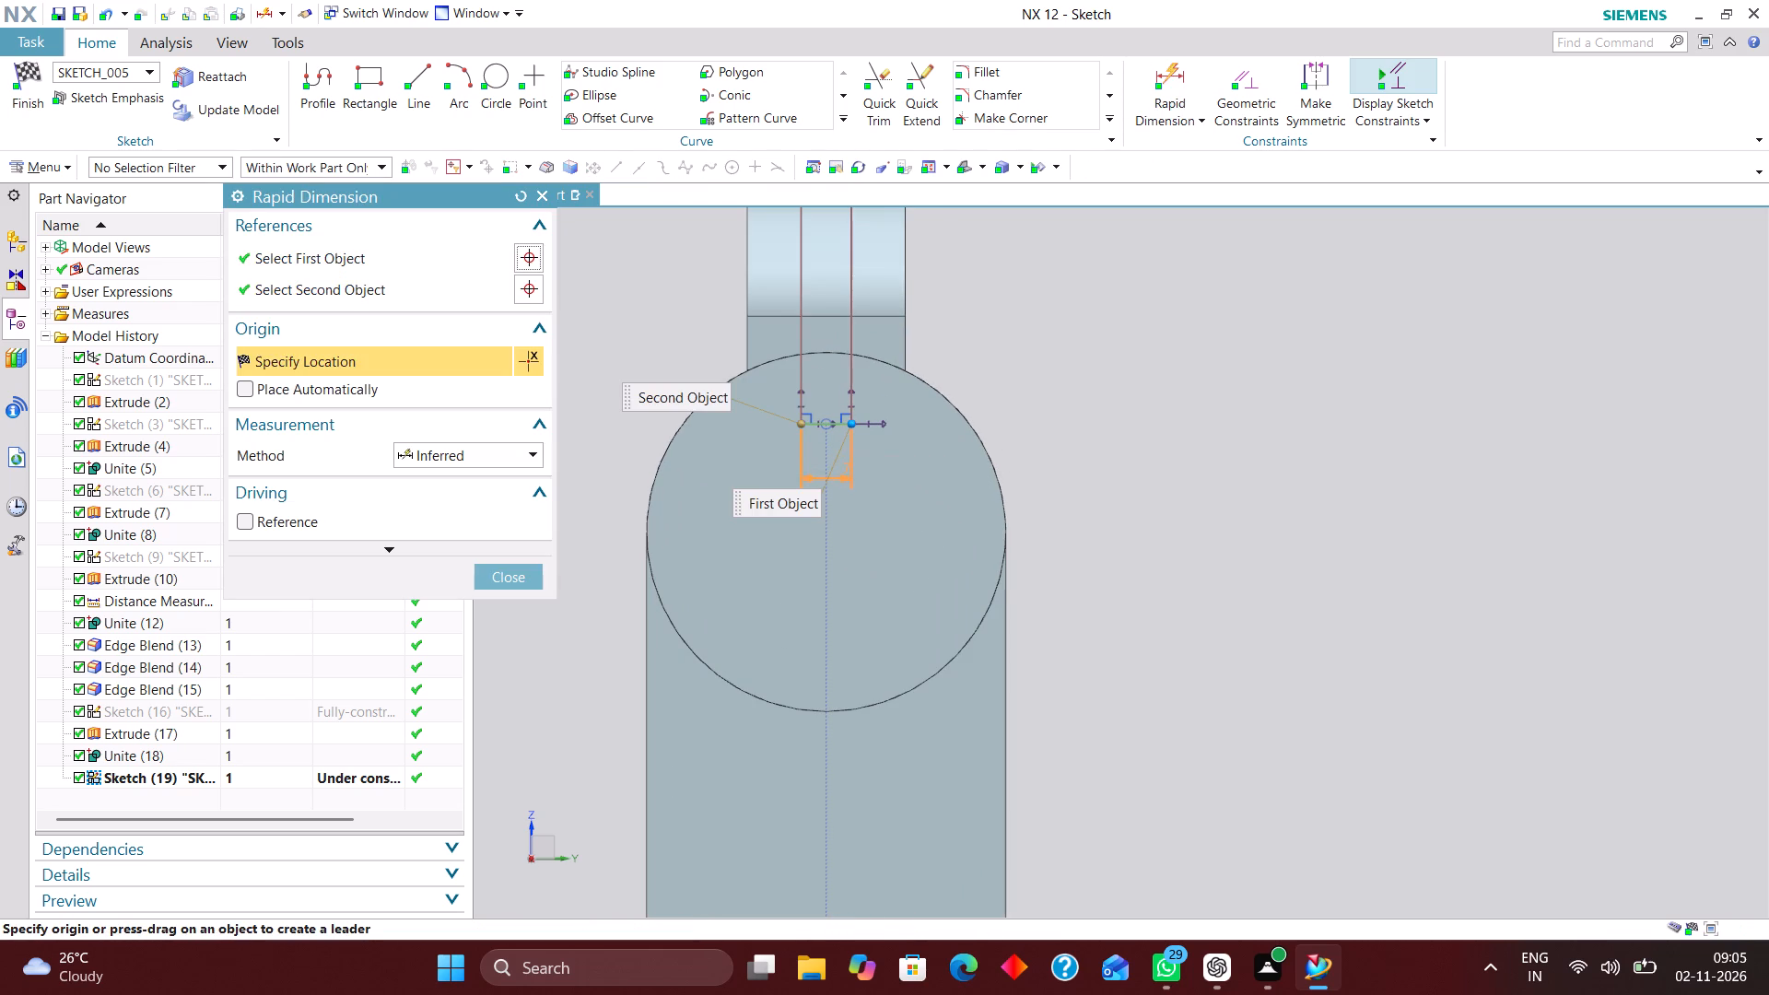
click(904, 472)
key(3)
key(Return)
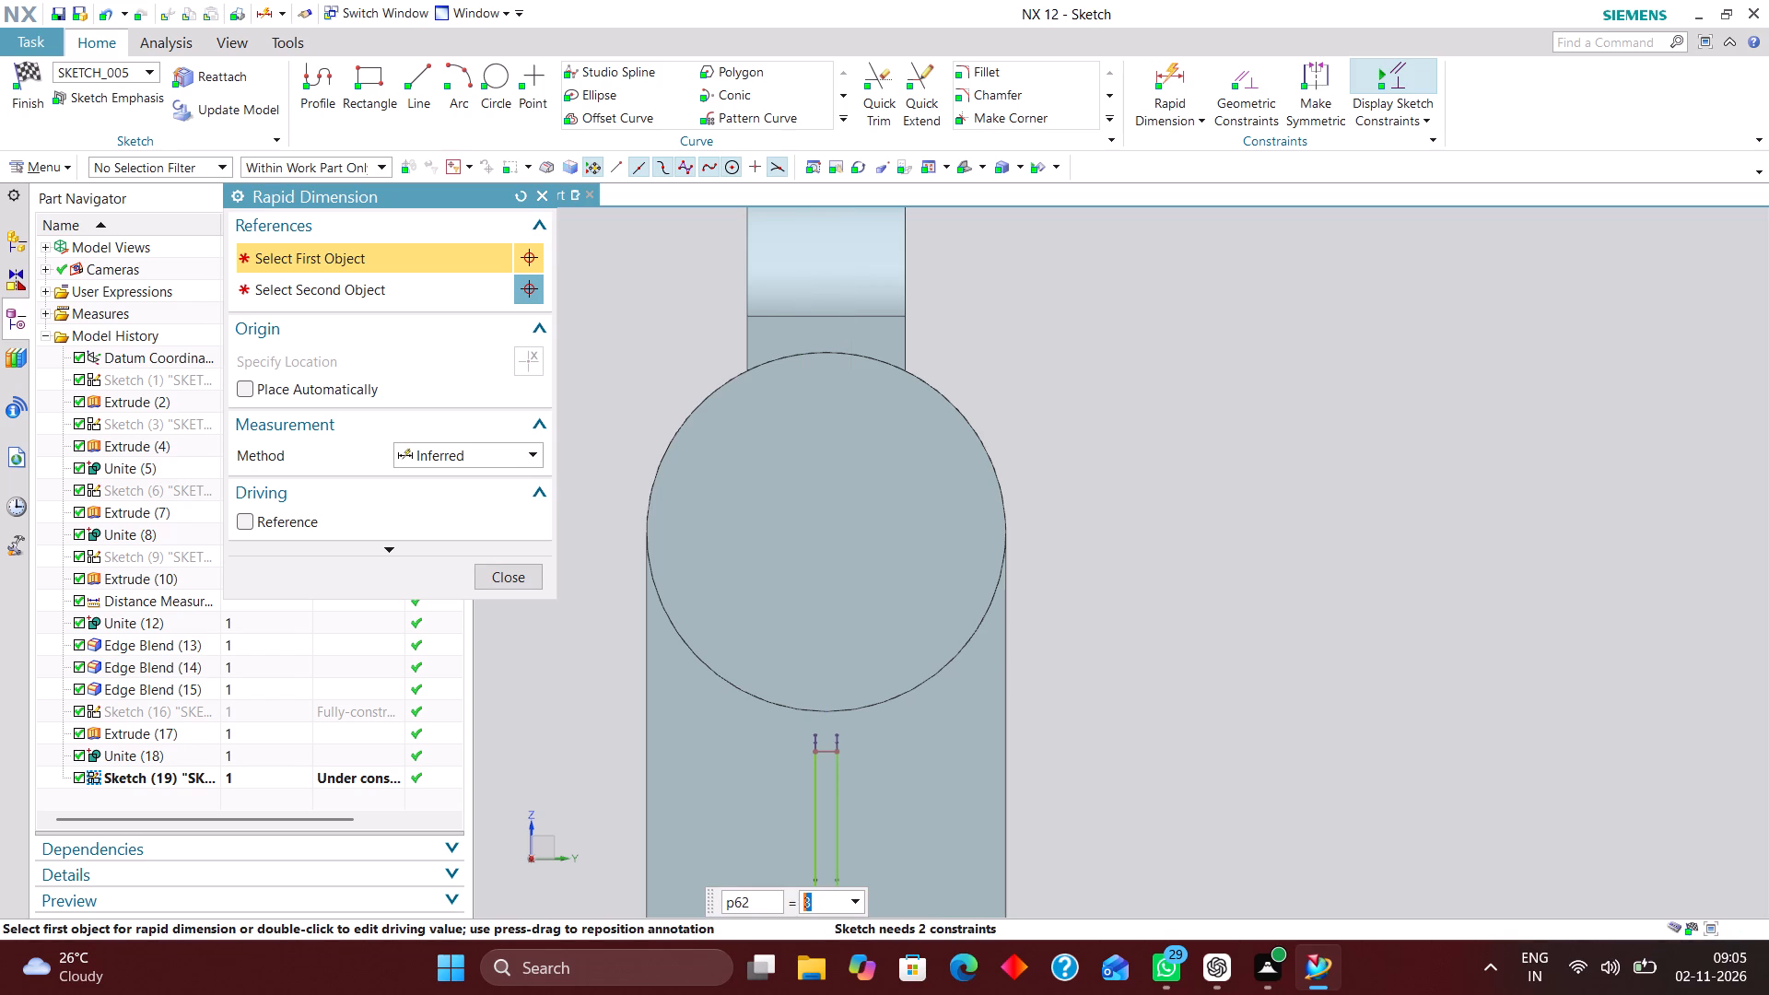
Dimension the rectangle's lower edge at 100 mm above the horizontal datum axis.
scroll(776, 400, down, 2)
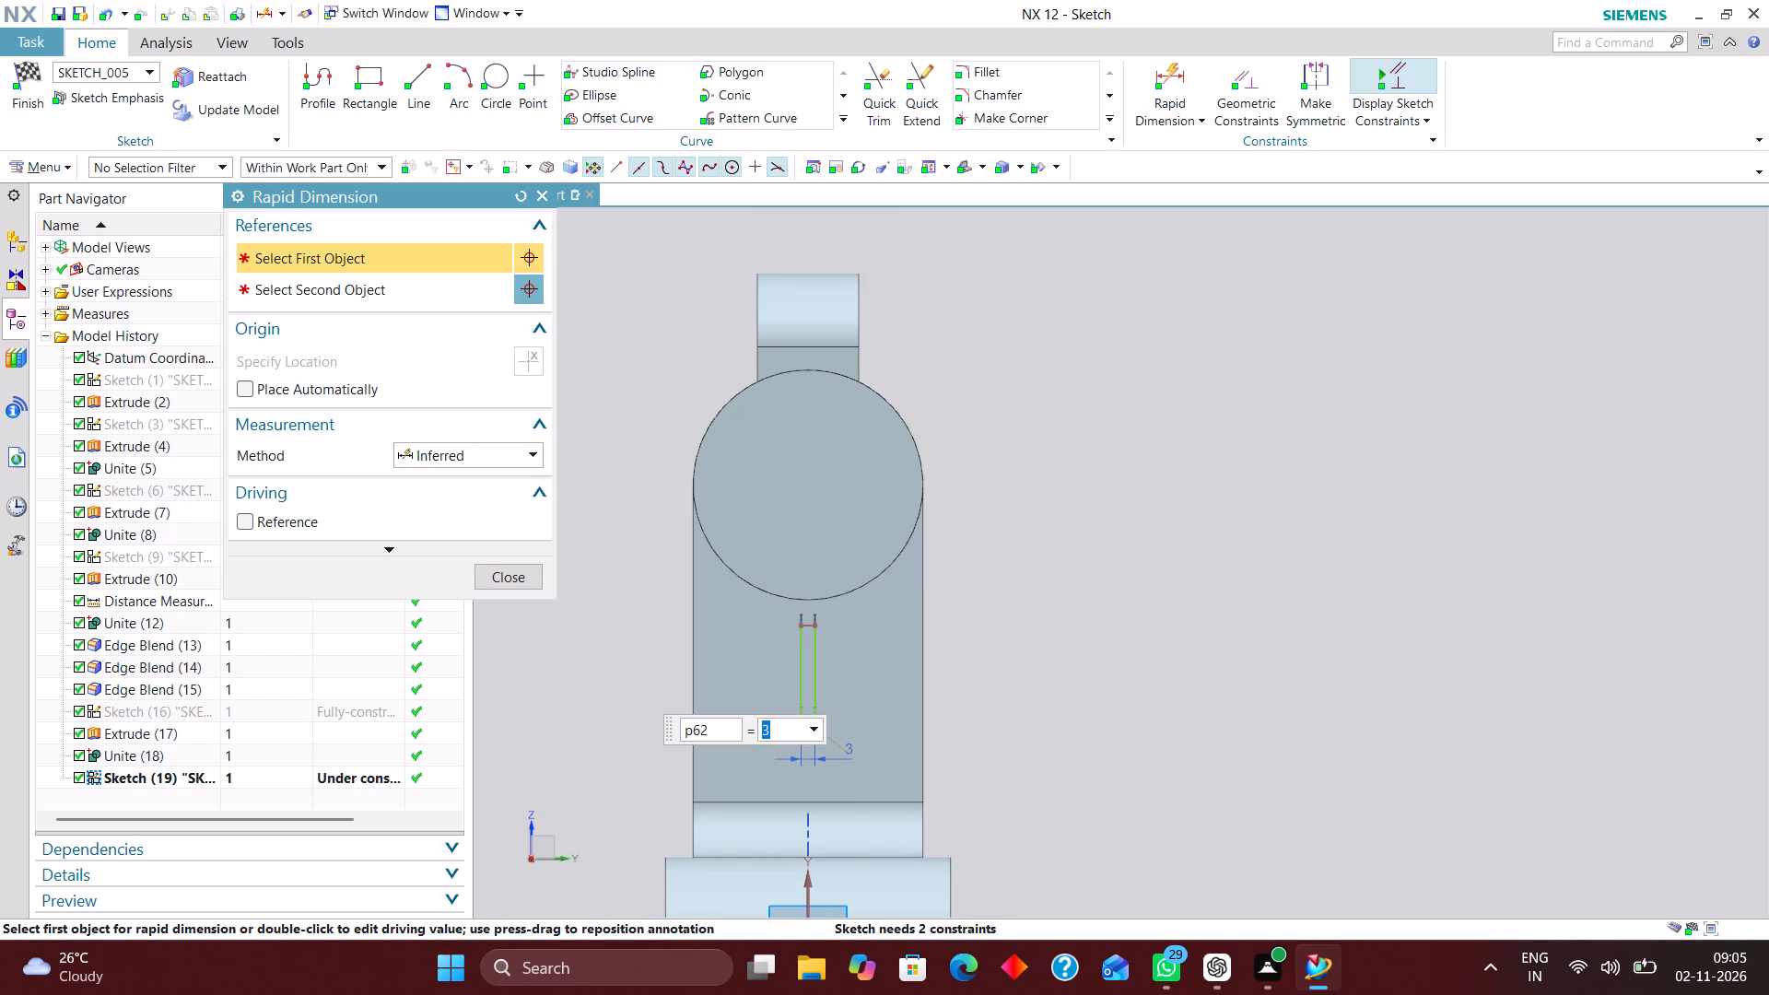
scroll(828, 534, down, 1)
scroll(822, 454, down, 3)
scroll(831, 580, up, 6)
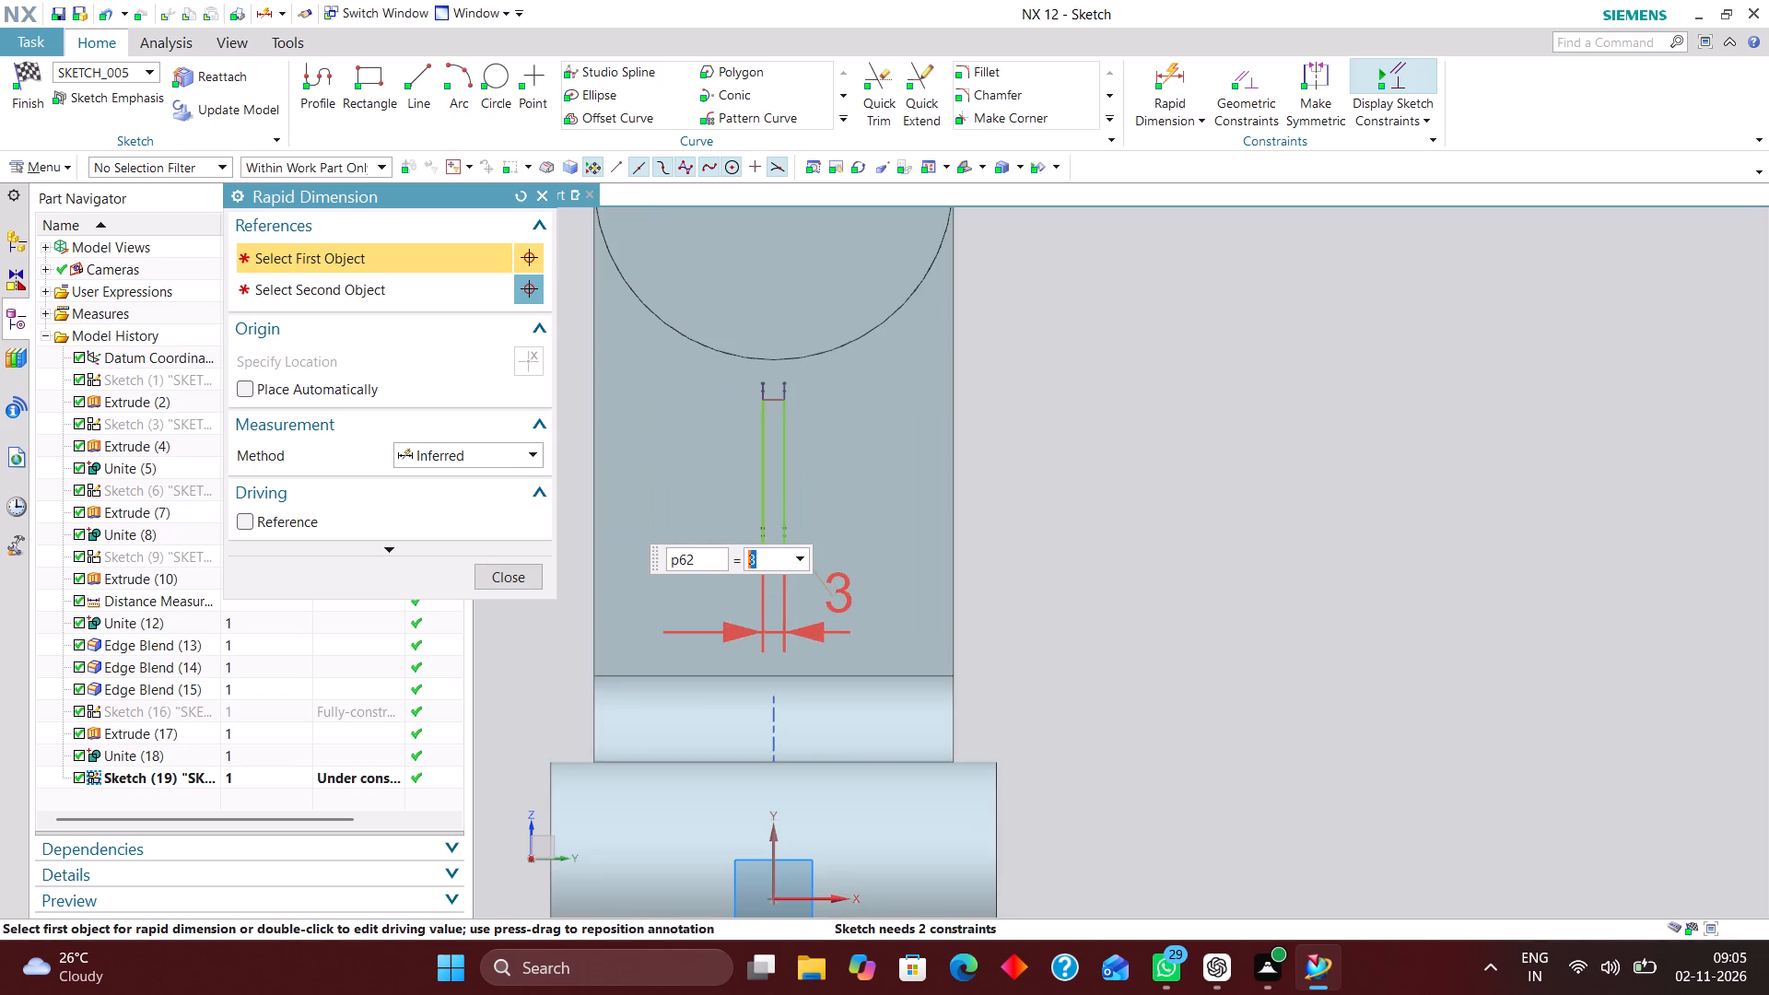
scroll(847, 497, down, 2)
scroll(853, 714, up, 1)
click(840, 766)
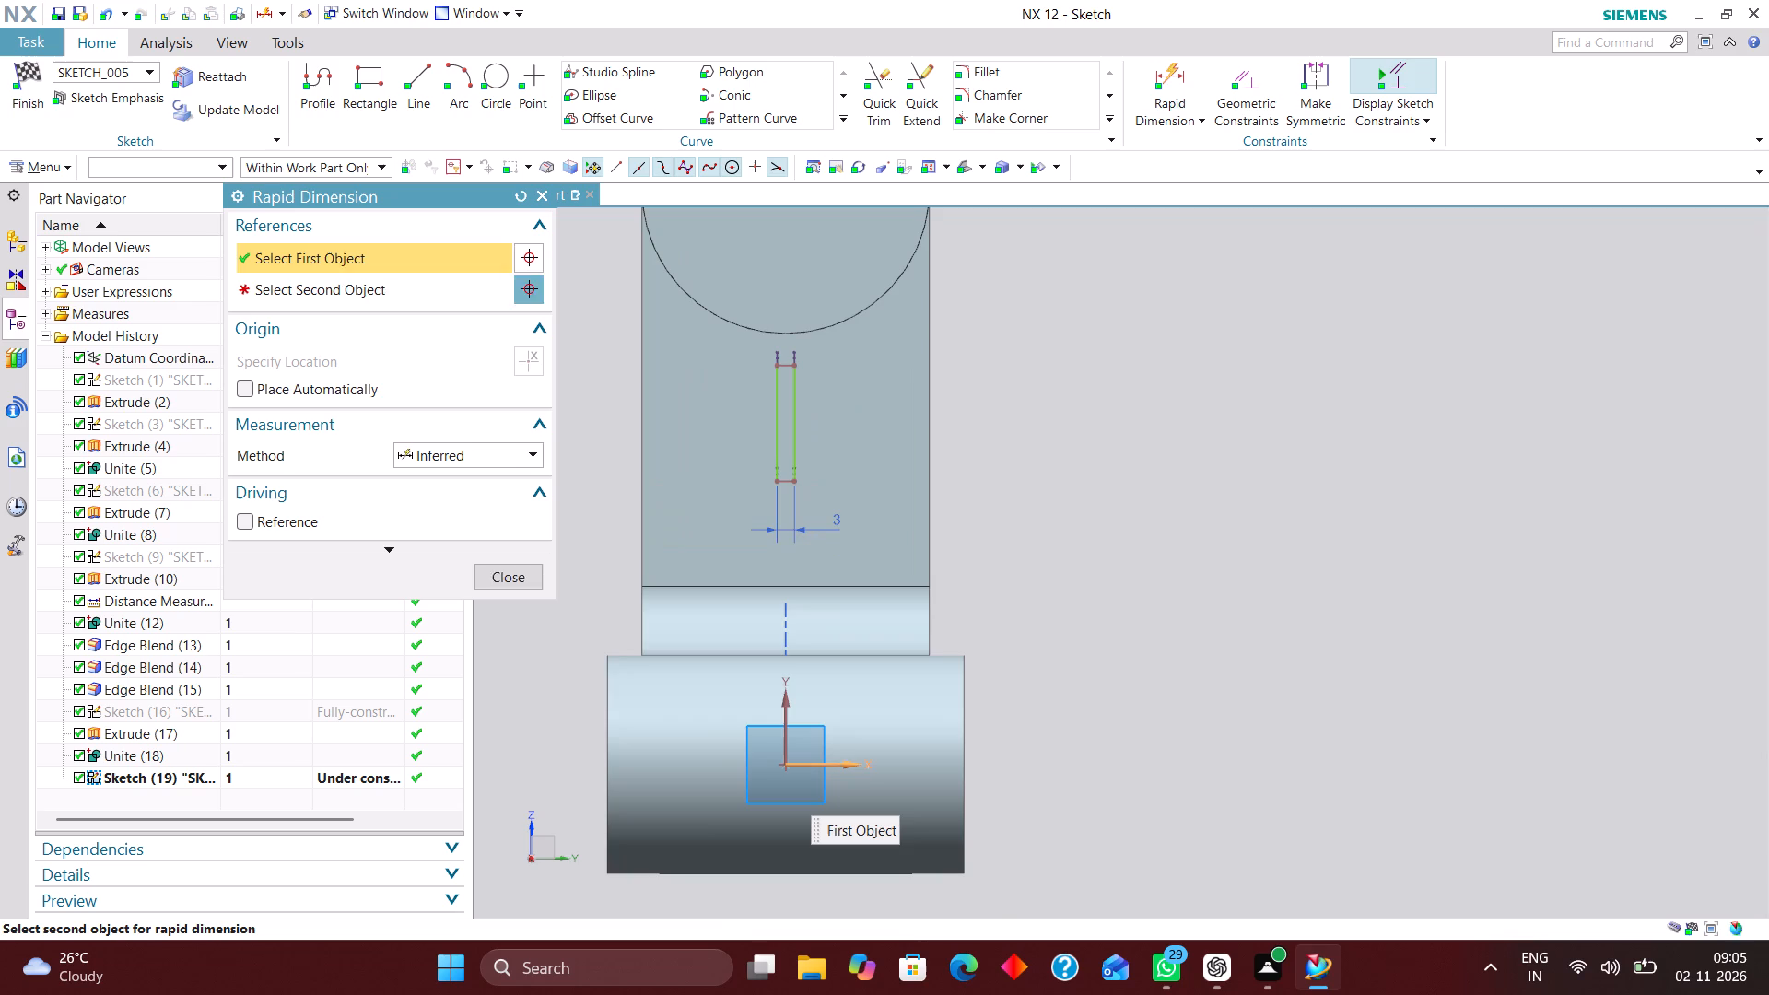
scroll(776, 489, up, 2)
click(791, 475)
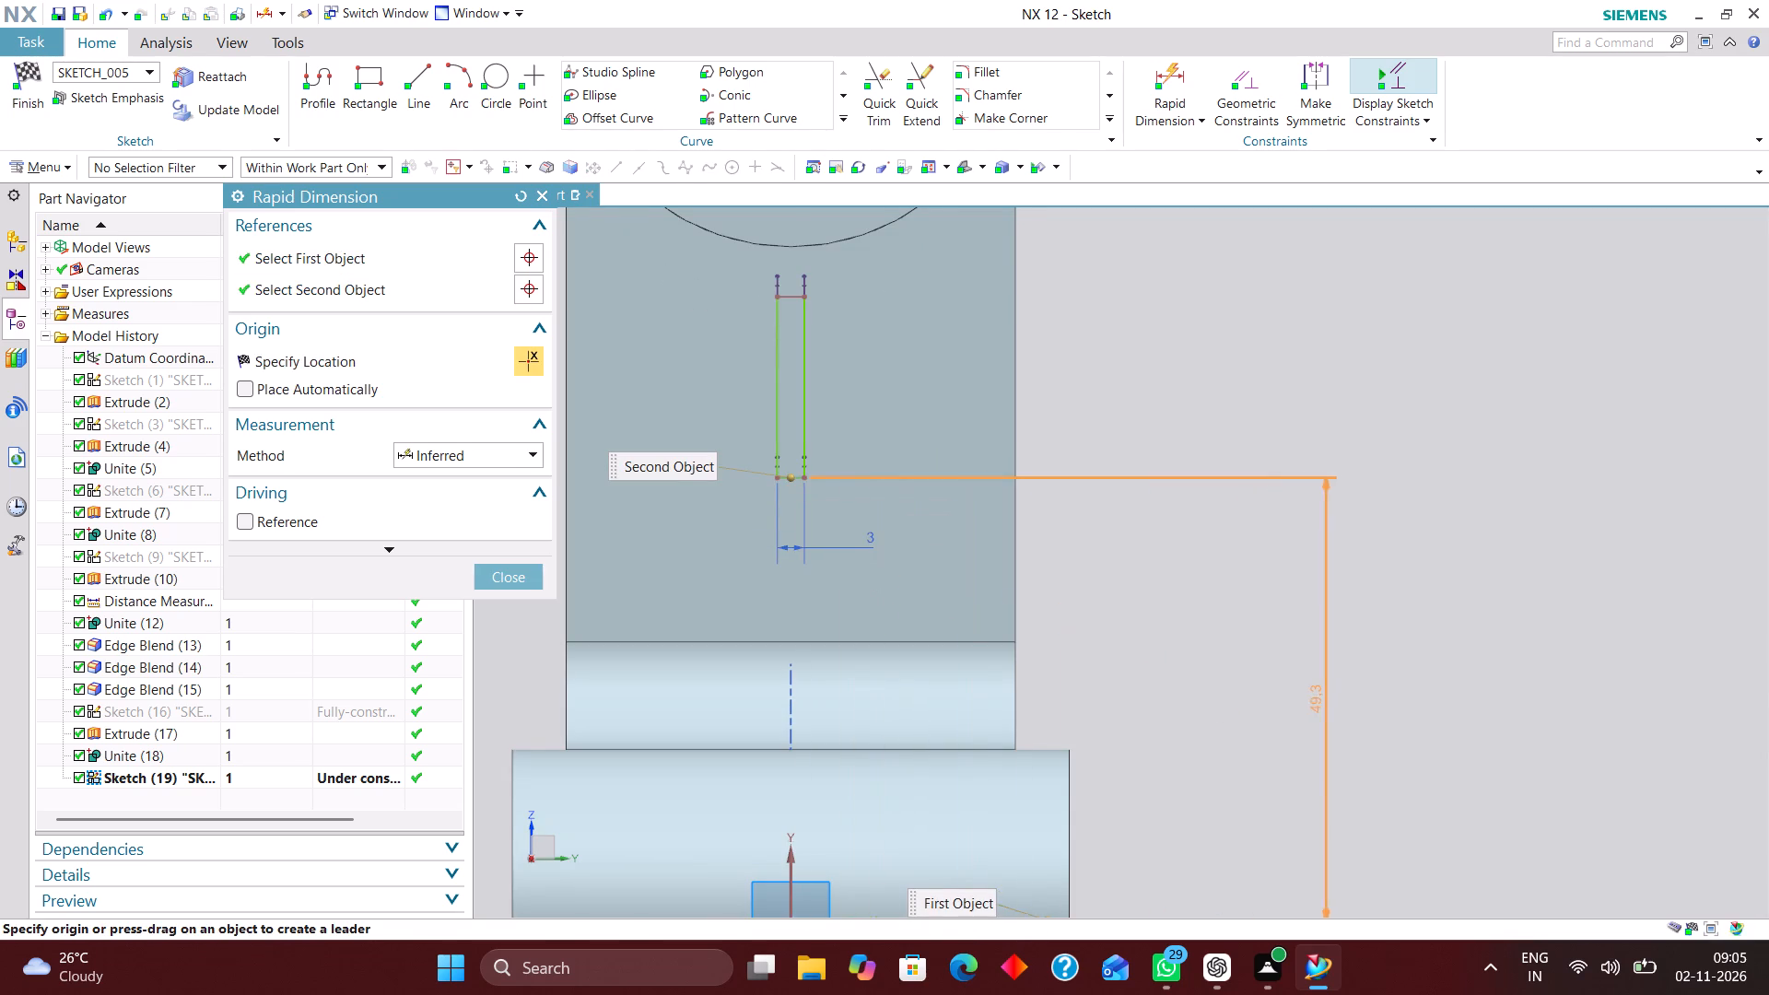
click(1322, 677)
scroll(1013, 503, down, 3)
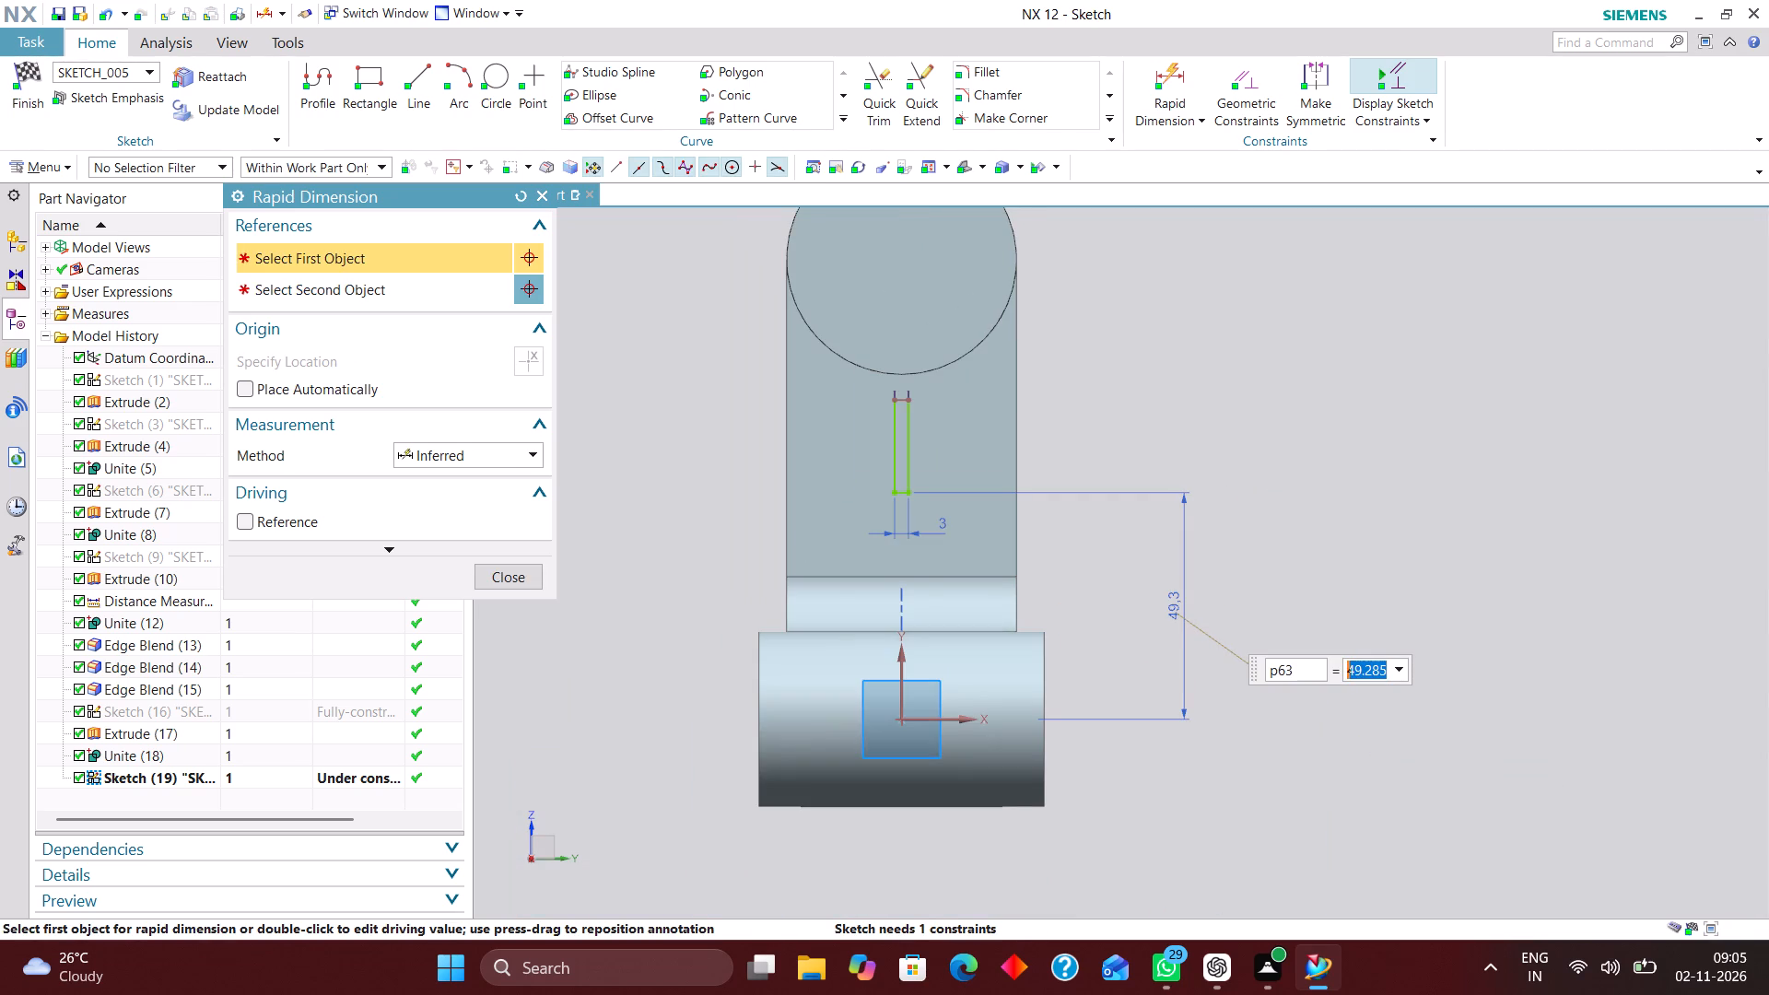
text(100)
key(Return)
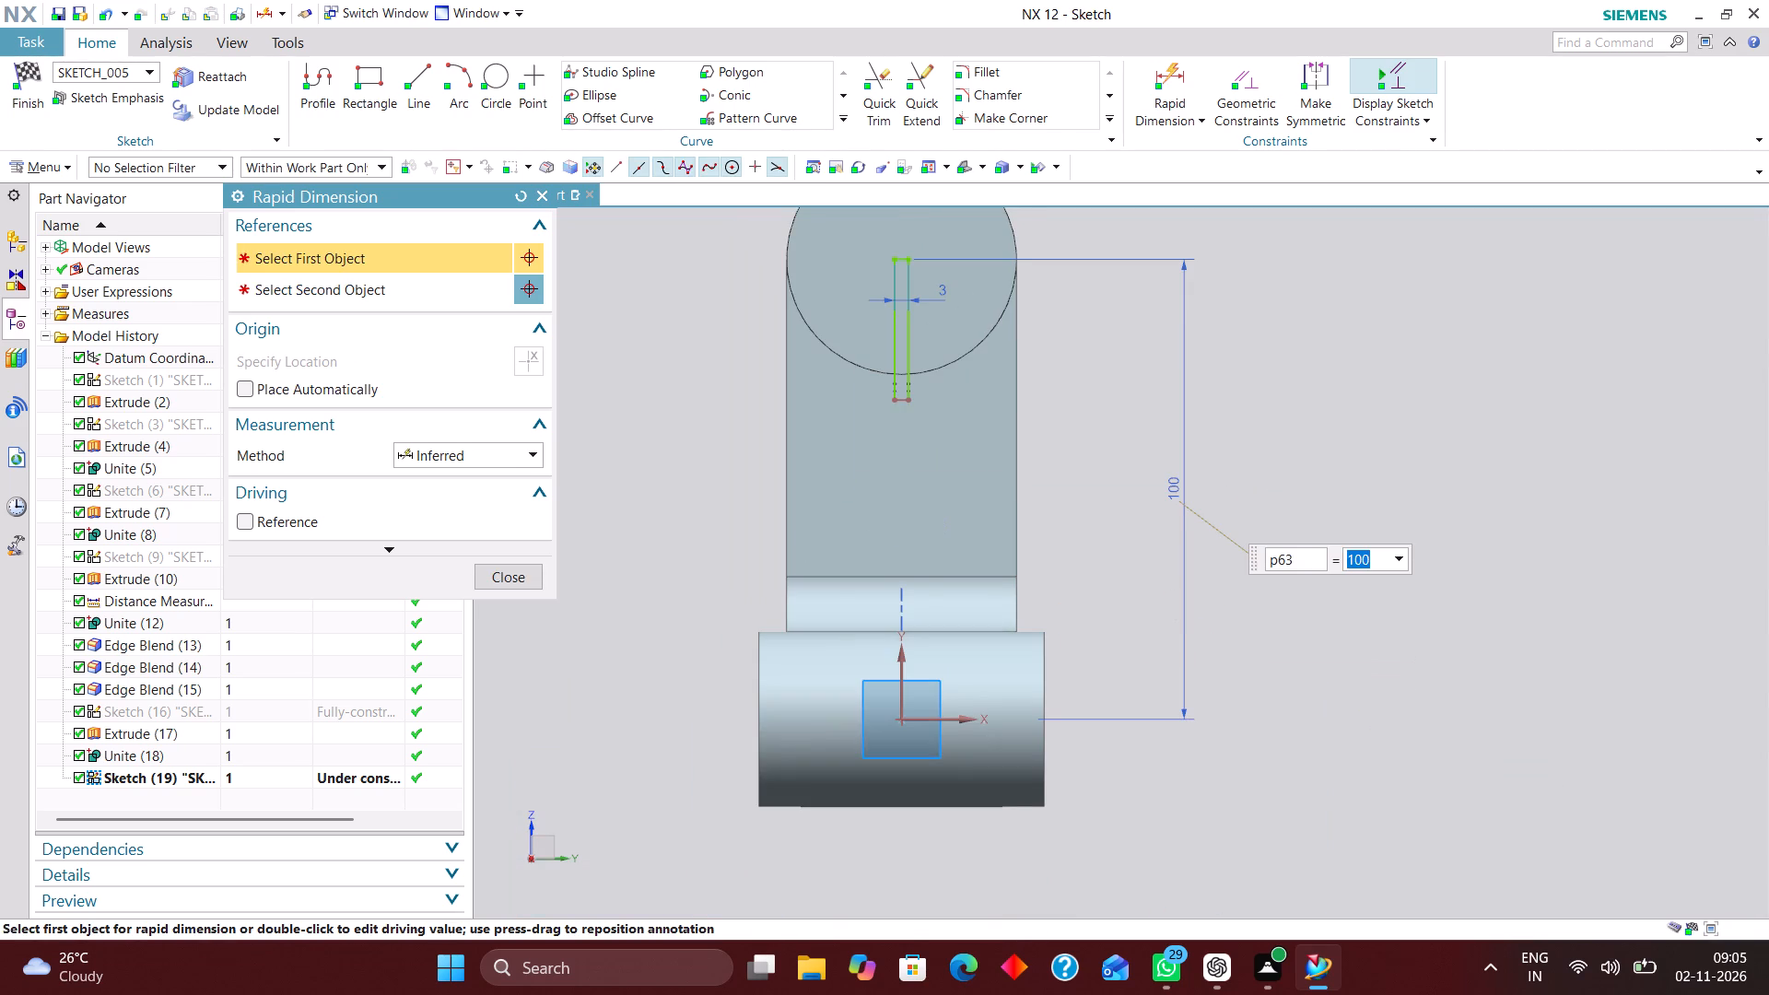
click(523, 577)
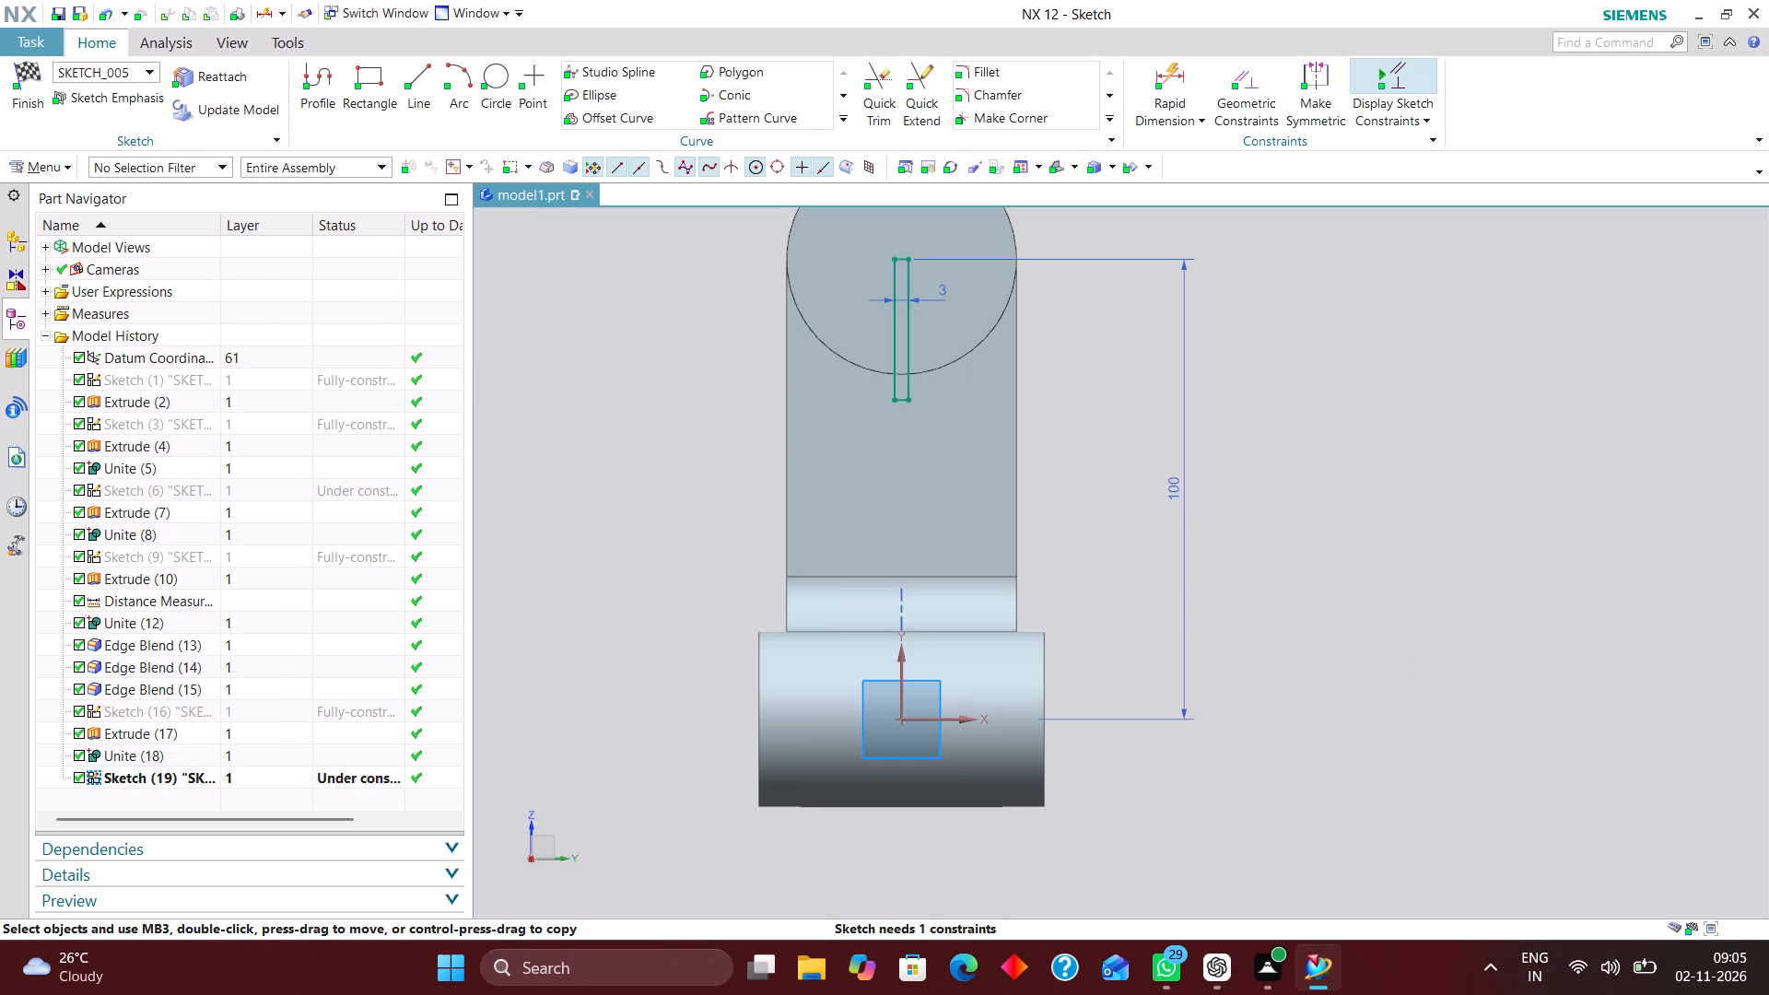
Stretch the rectangle's free short edge upward past the lug's top, to about 55 mm tall, and finish the sketch.
scroll(896, 549, down, 2)
scroll(916, 347, up, 5)
drag(880, 617, 881, 566)
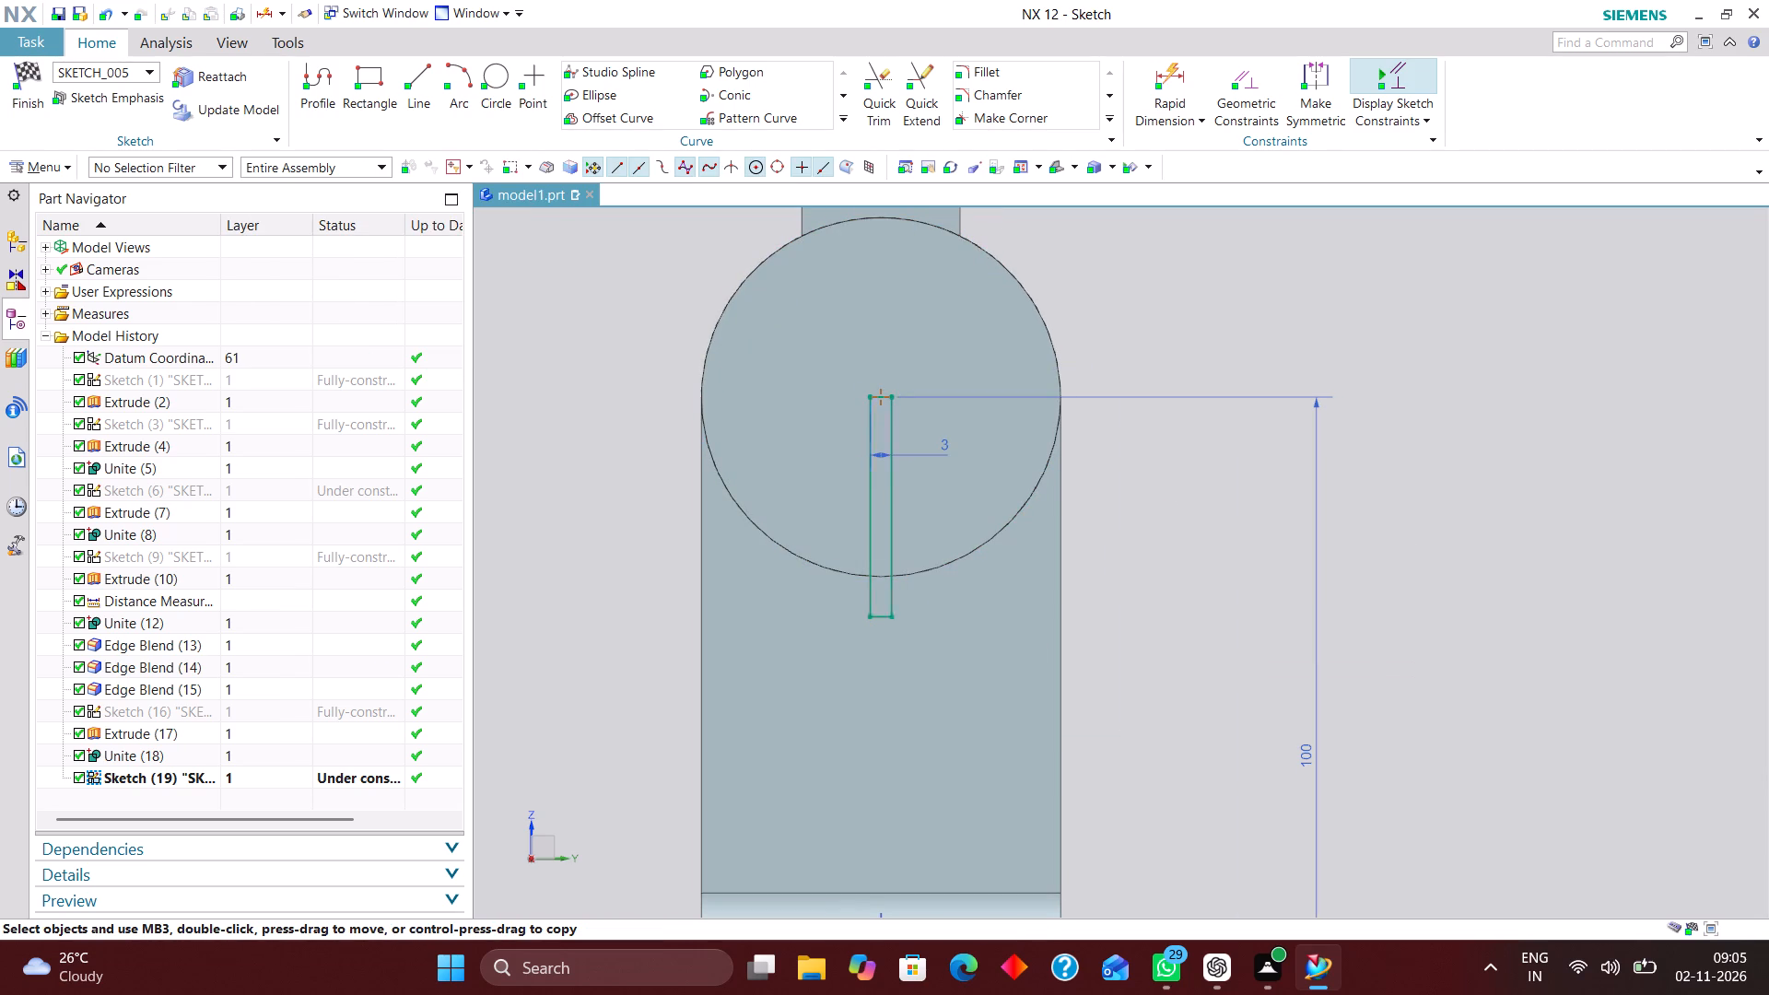
drag(881, 566, 898, 252)
scroll(896, 594, down, 1)
scroll(873, 516, down, 2)
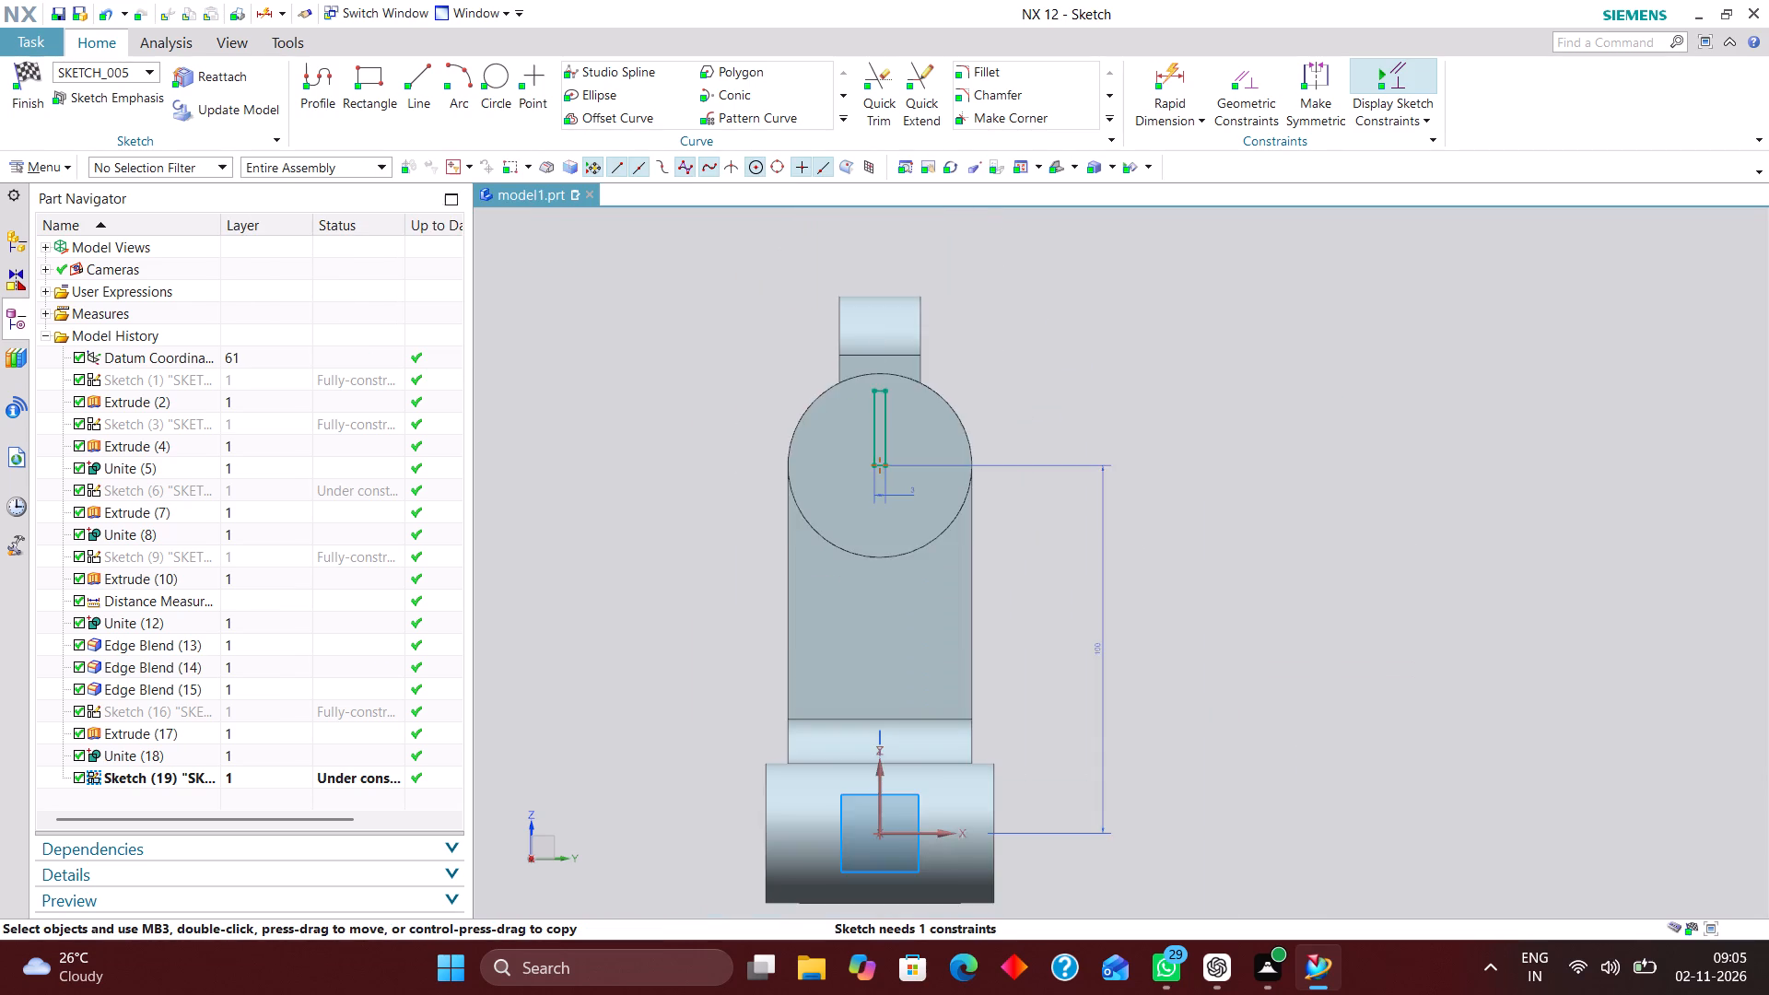
scroll(873, 329, up, 6)
scroll(877, 687, down, 3)
scroll(864, 443, up, 3)
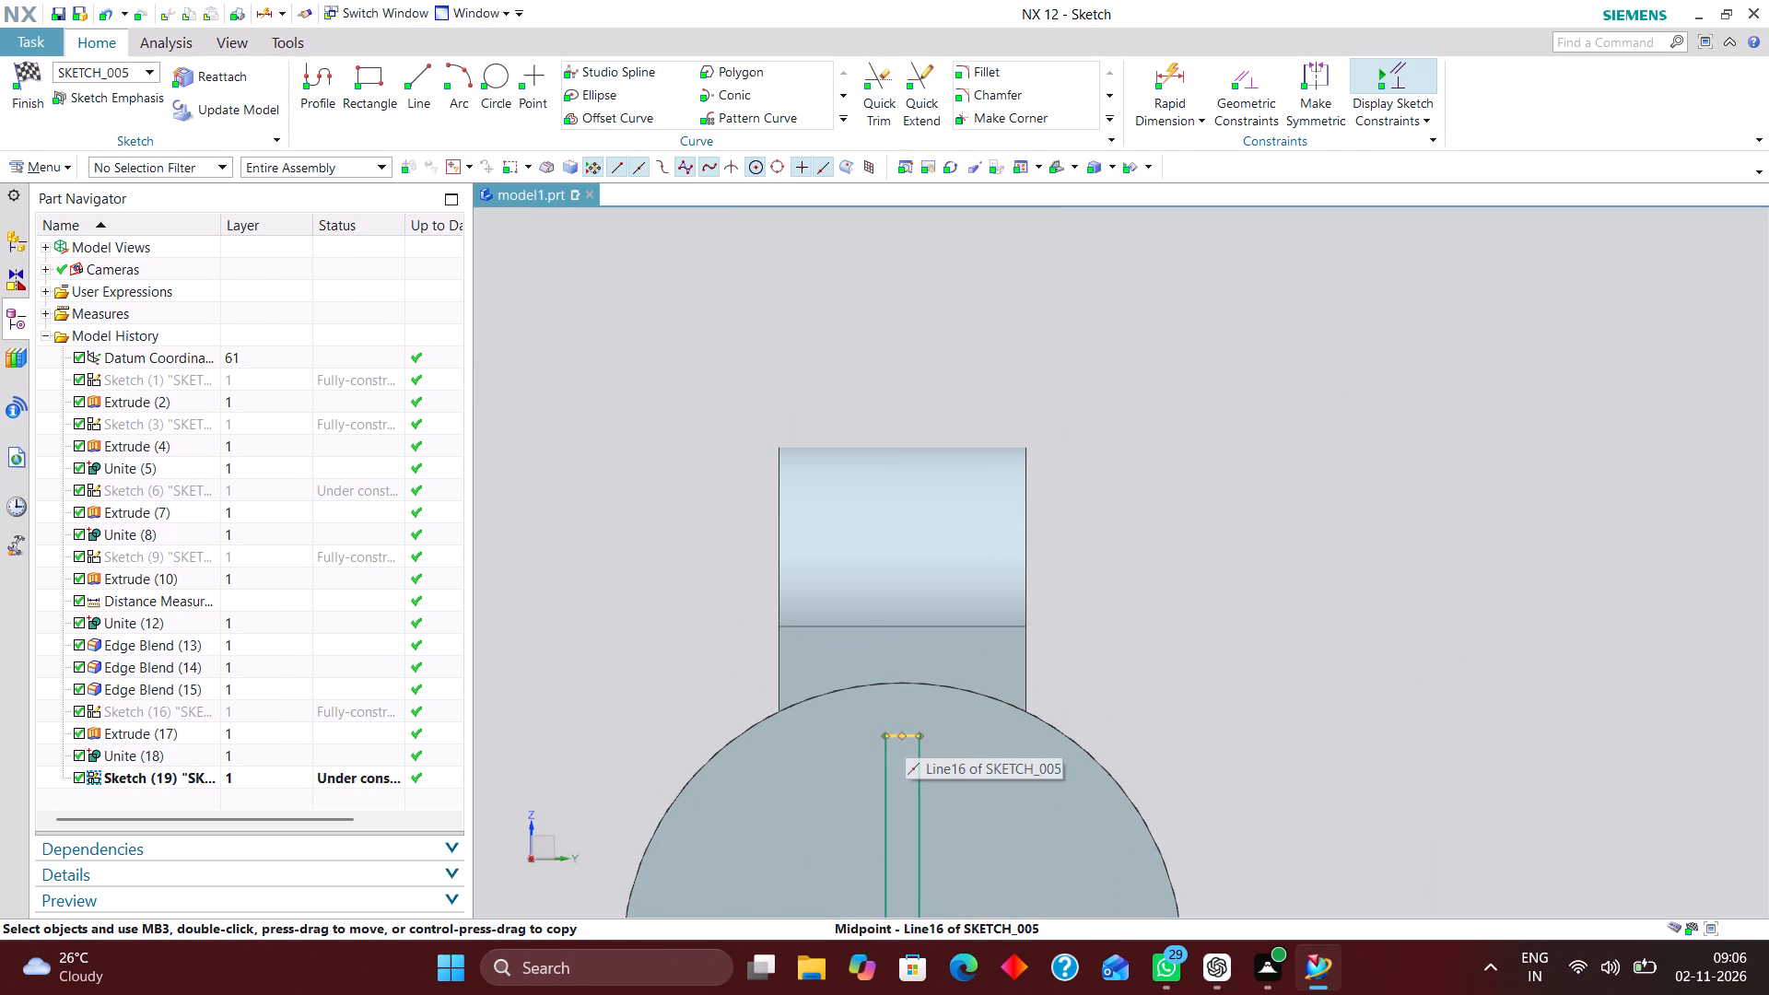
drag(899, 735, 899, 348)
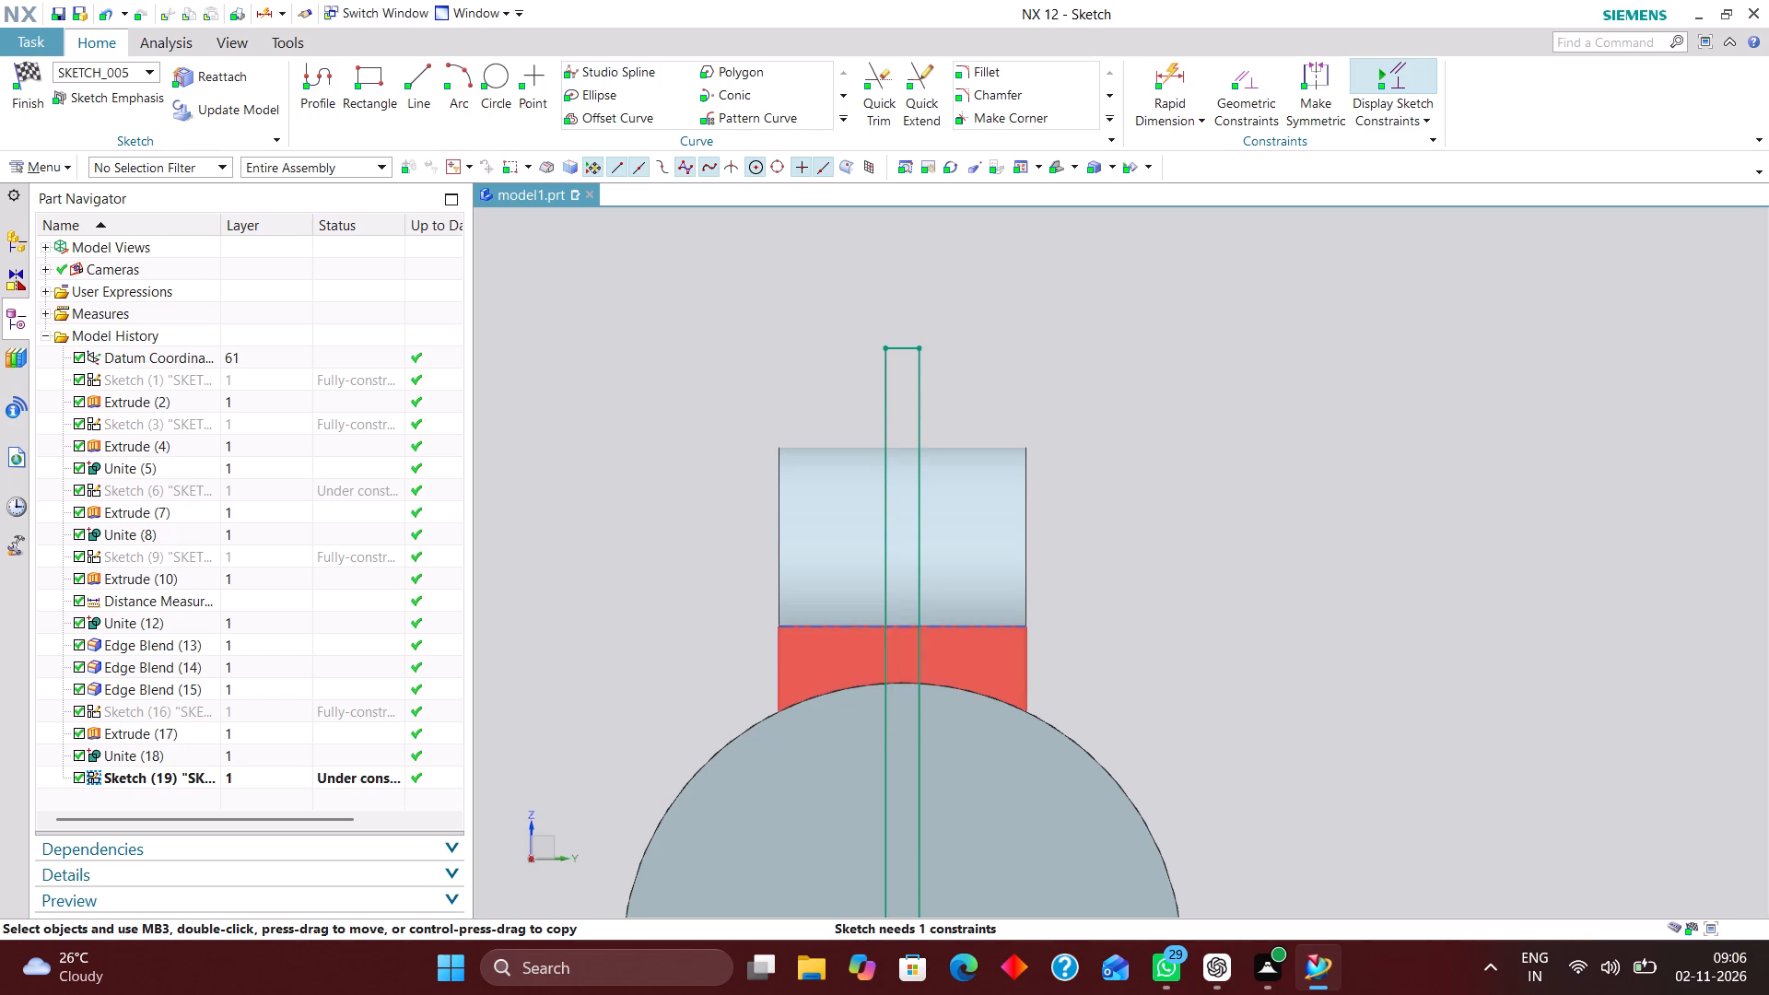
scroll(873, 465, down, 2)
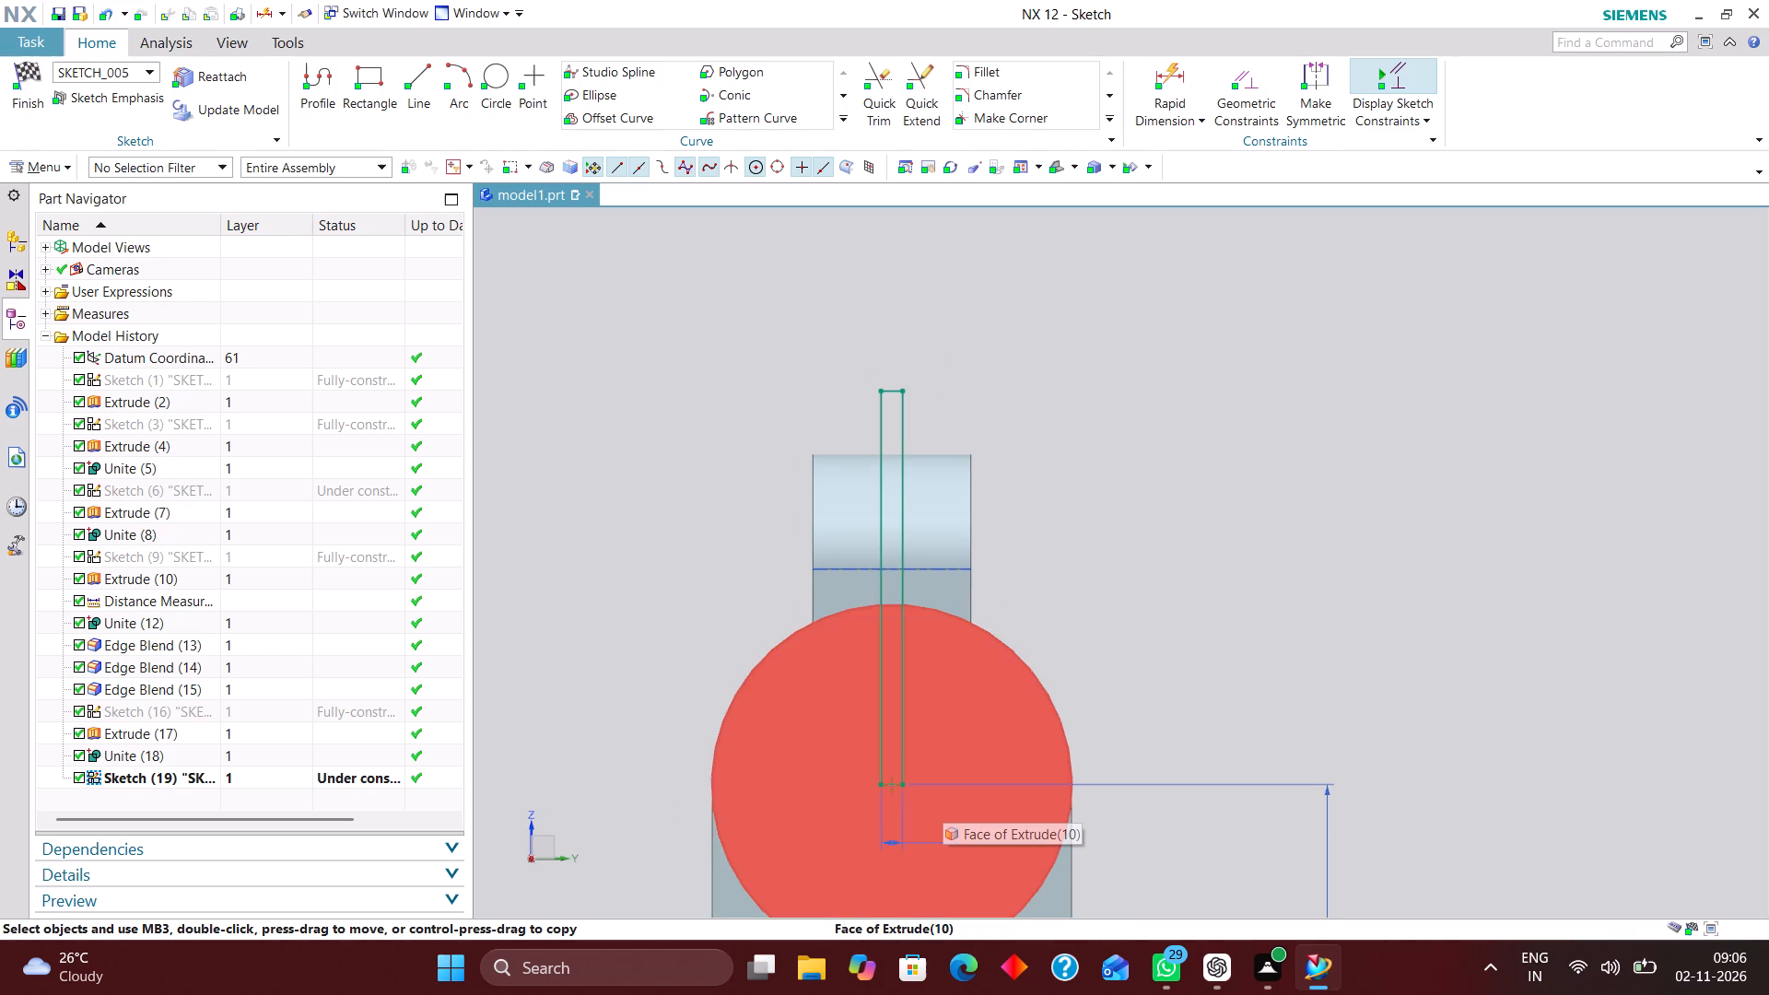
click(22, 64)
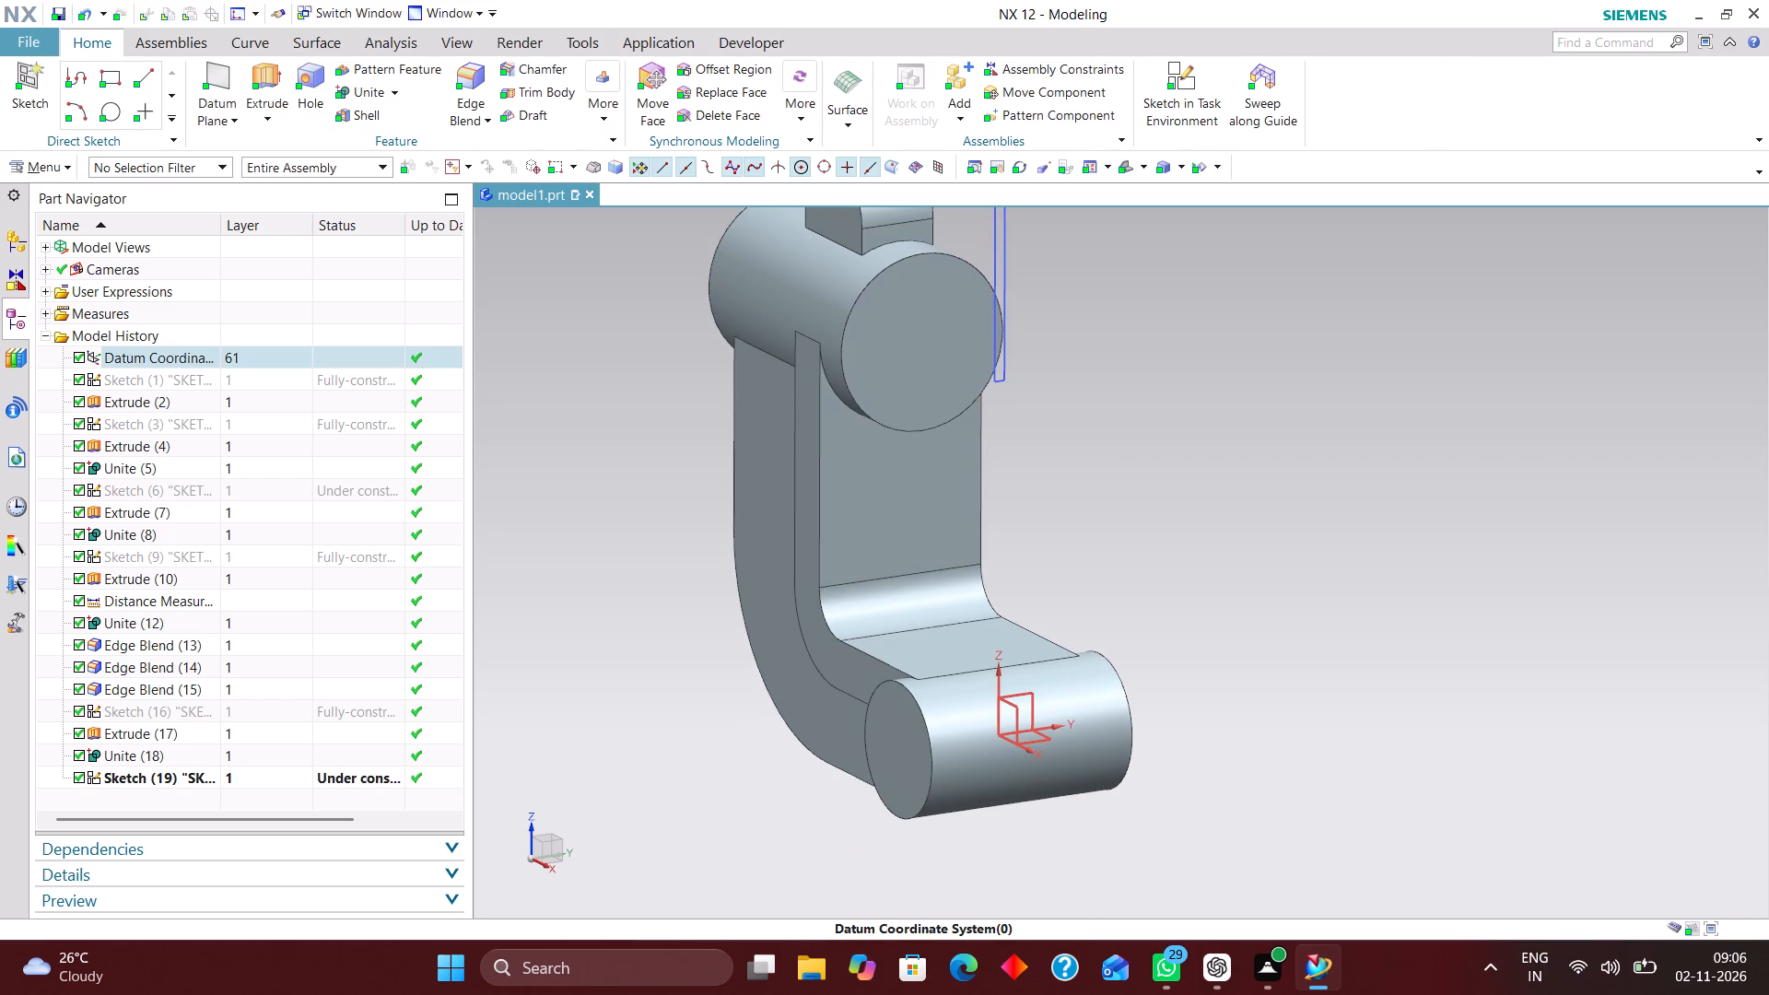
Reopen the rectangle's sketch with rollback, dimension the rectangle's height as drawn, and finish the sketch.
click(298, 778)
right_click(298, 777)
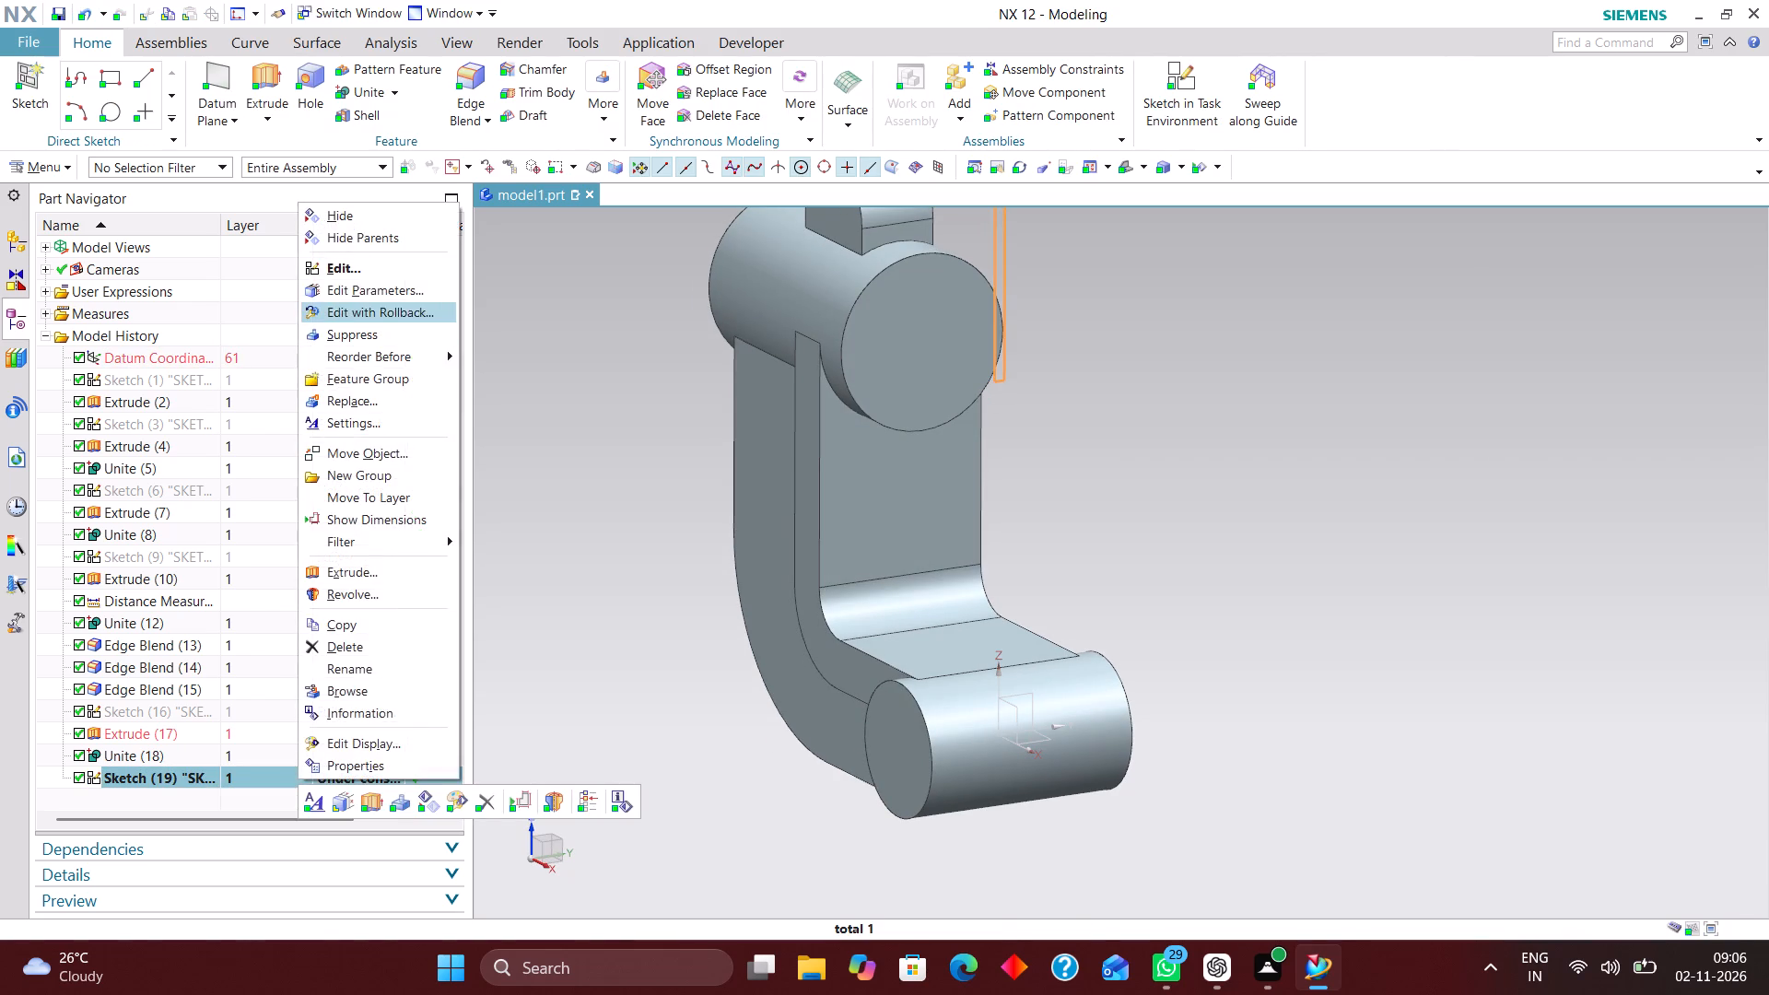
click(389, 309)
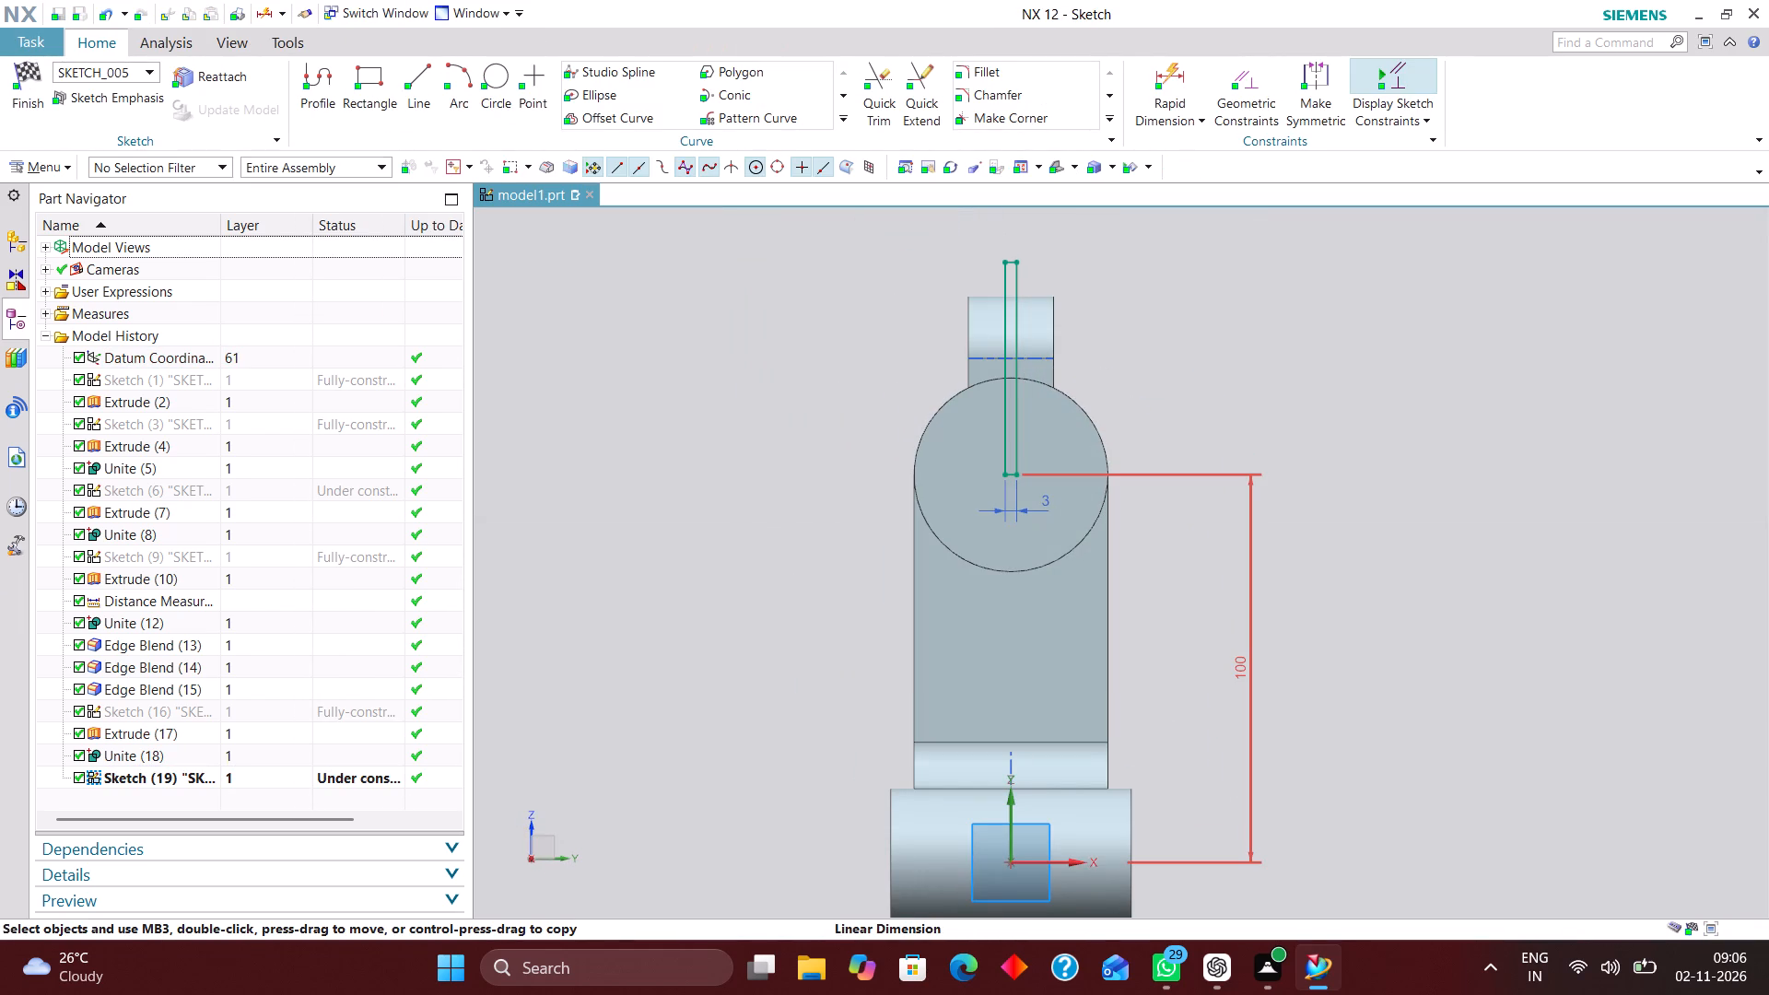
click(1246, 77)
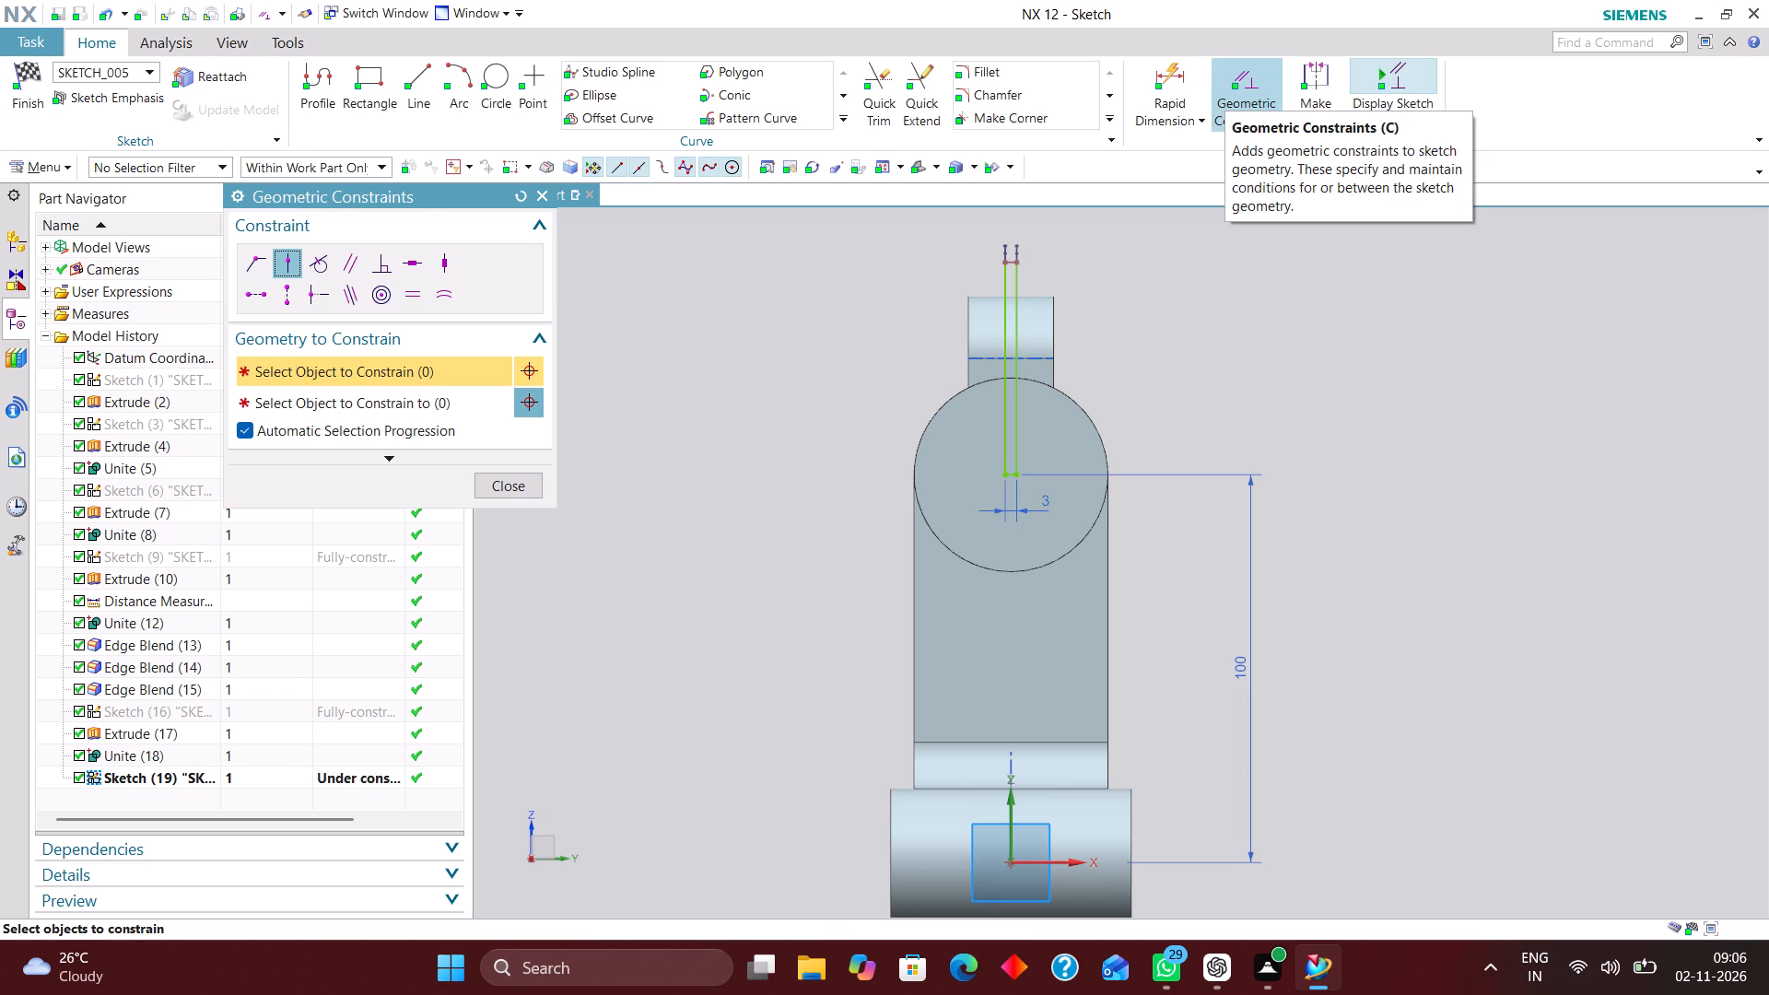
click(1171, 64)
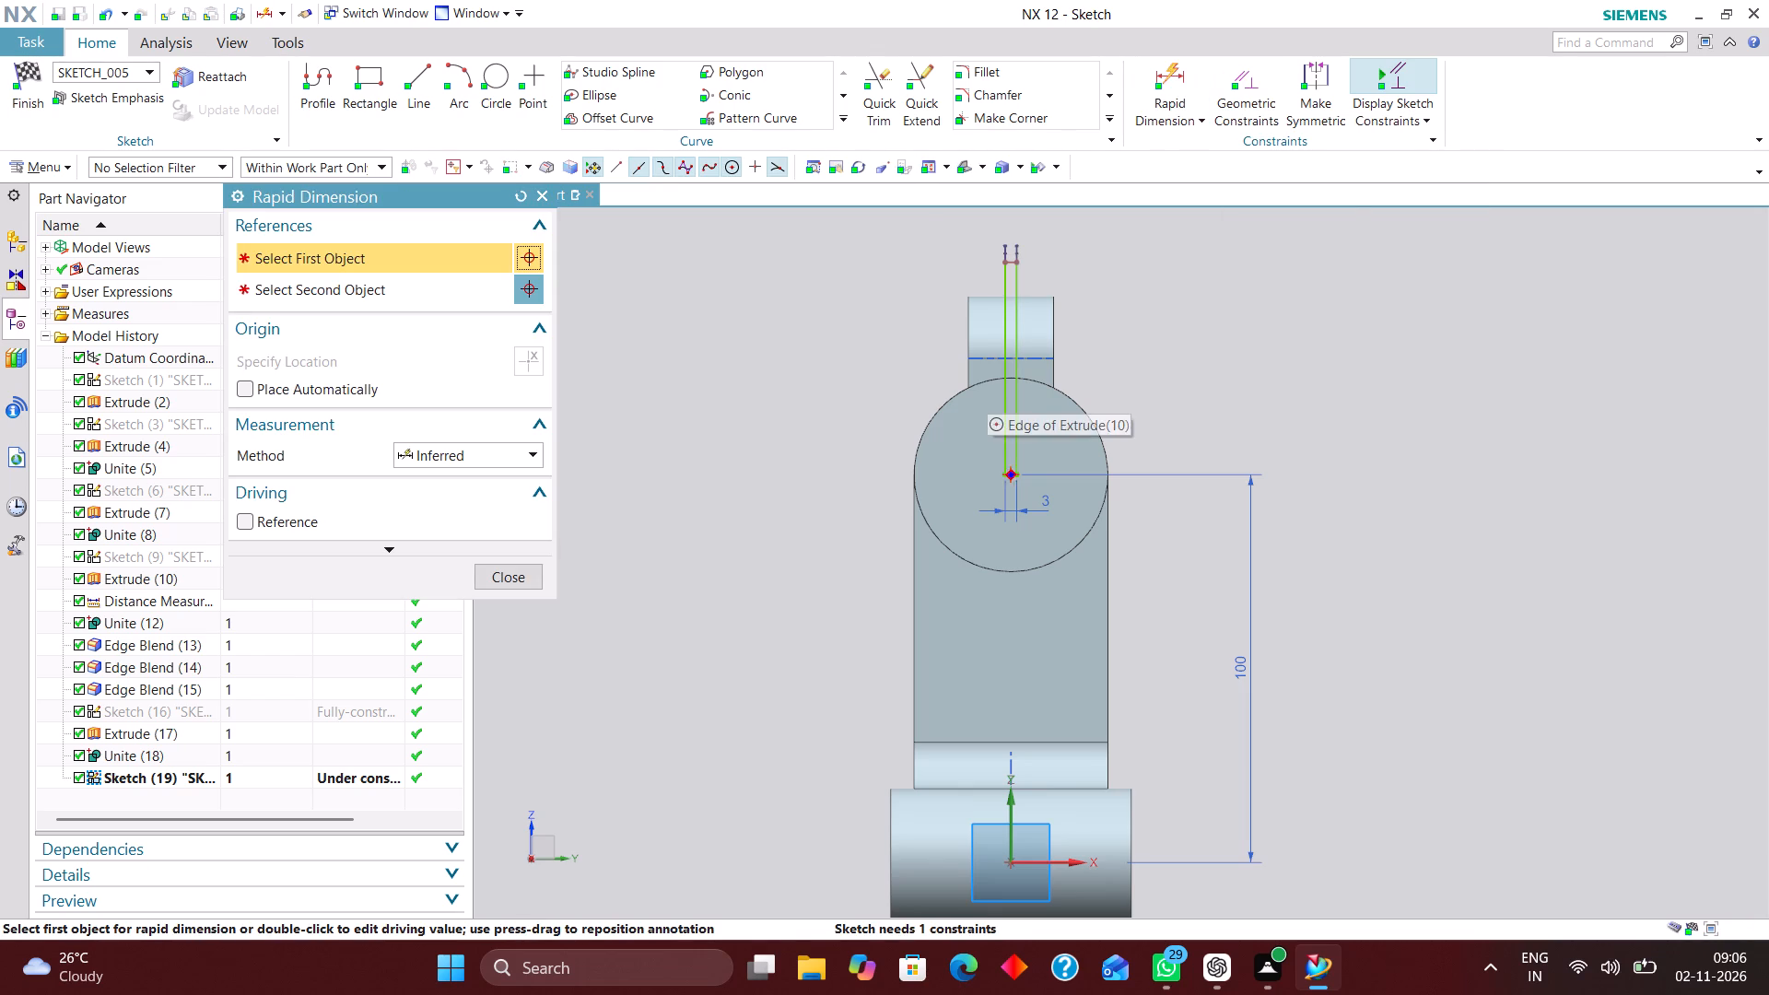
click(1020, 399)
click(1183, 375)
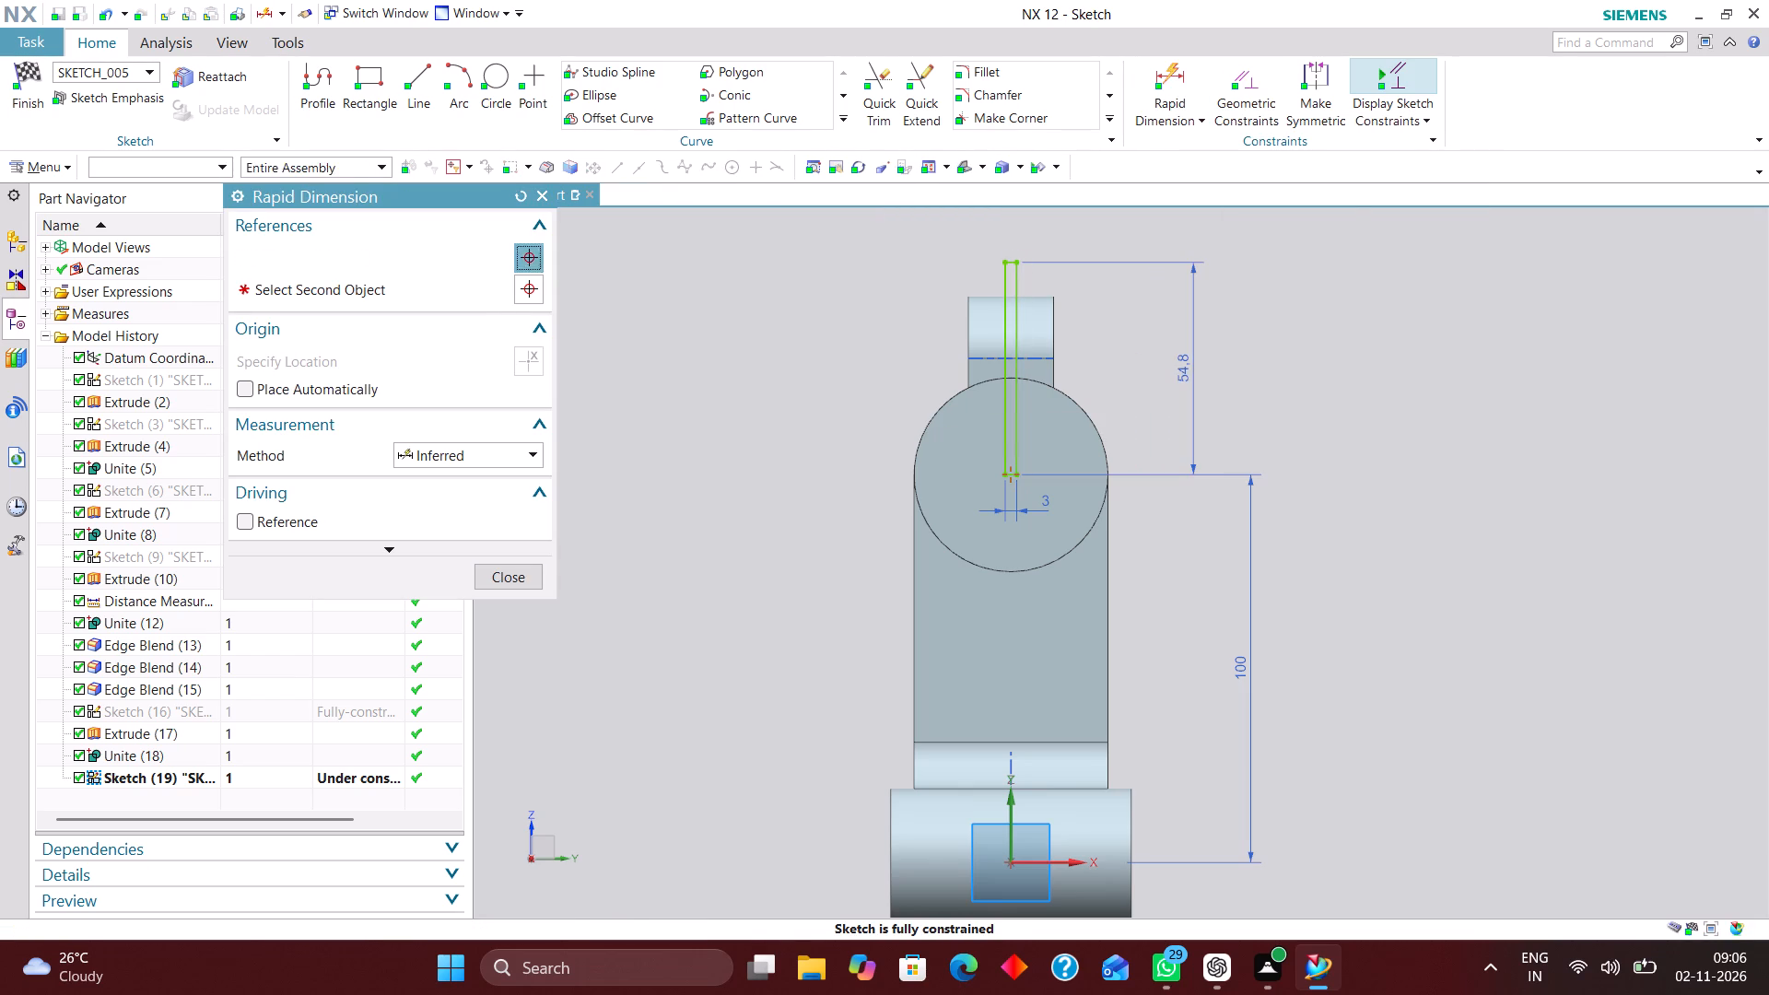
click(519, 568)
drag(389, 457, 394, 437)
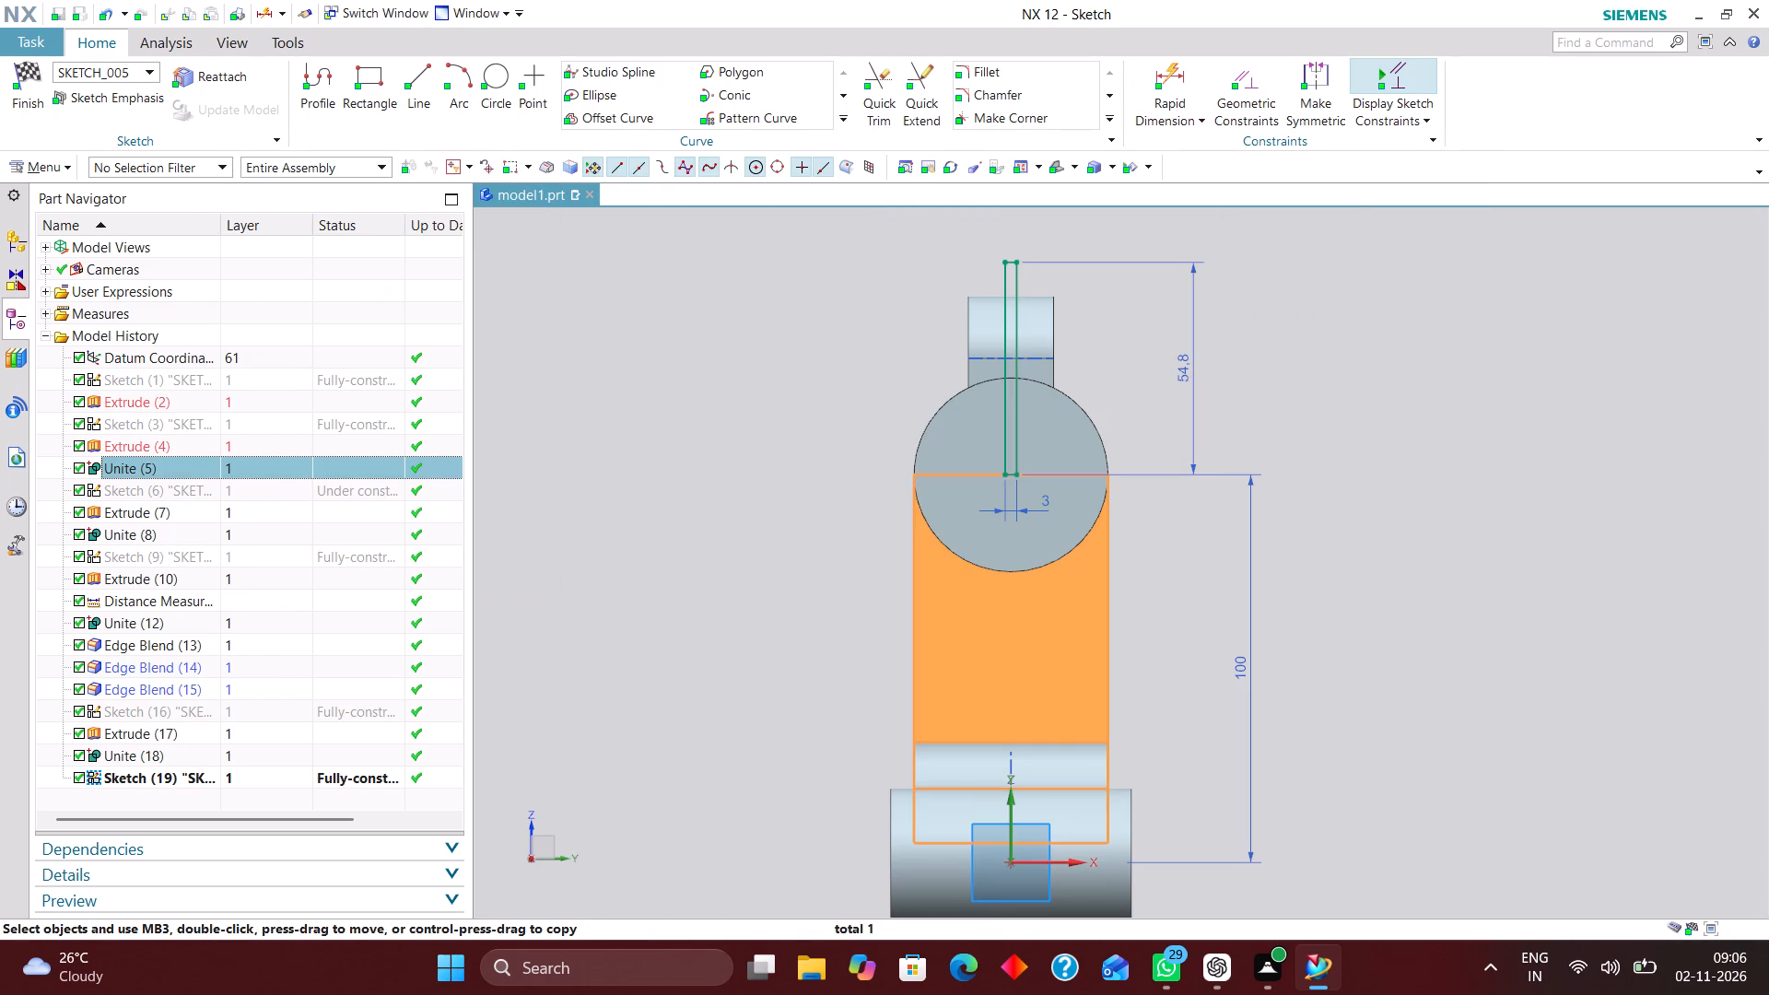
click(33, 77)
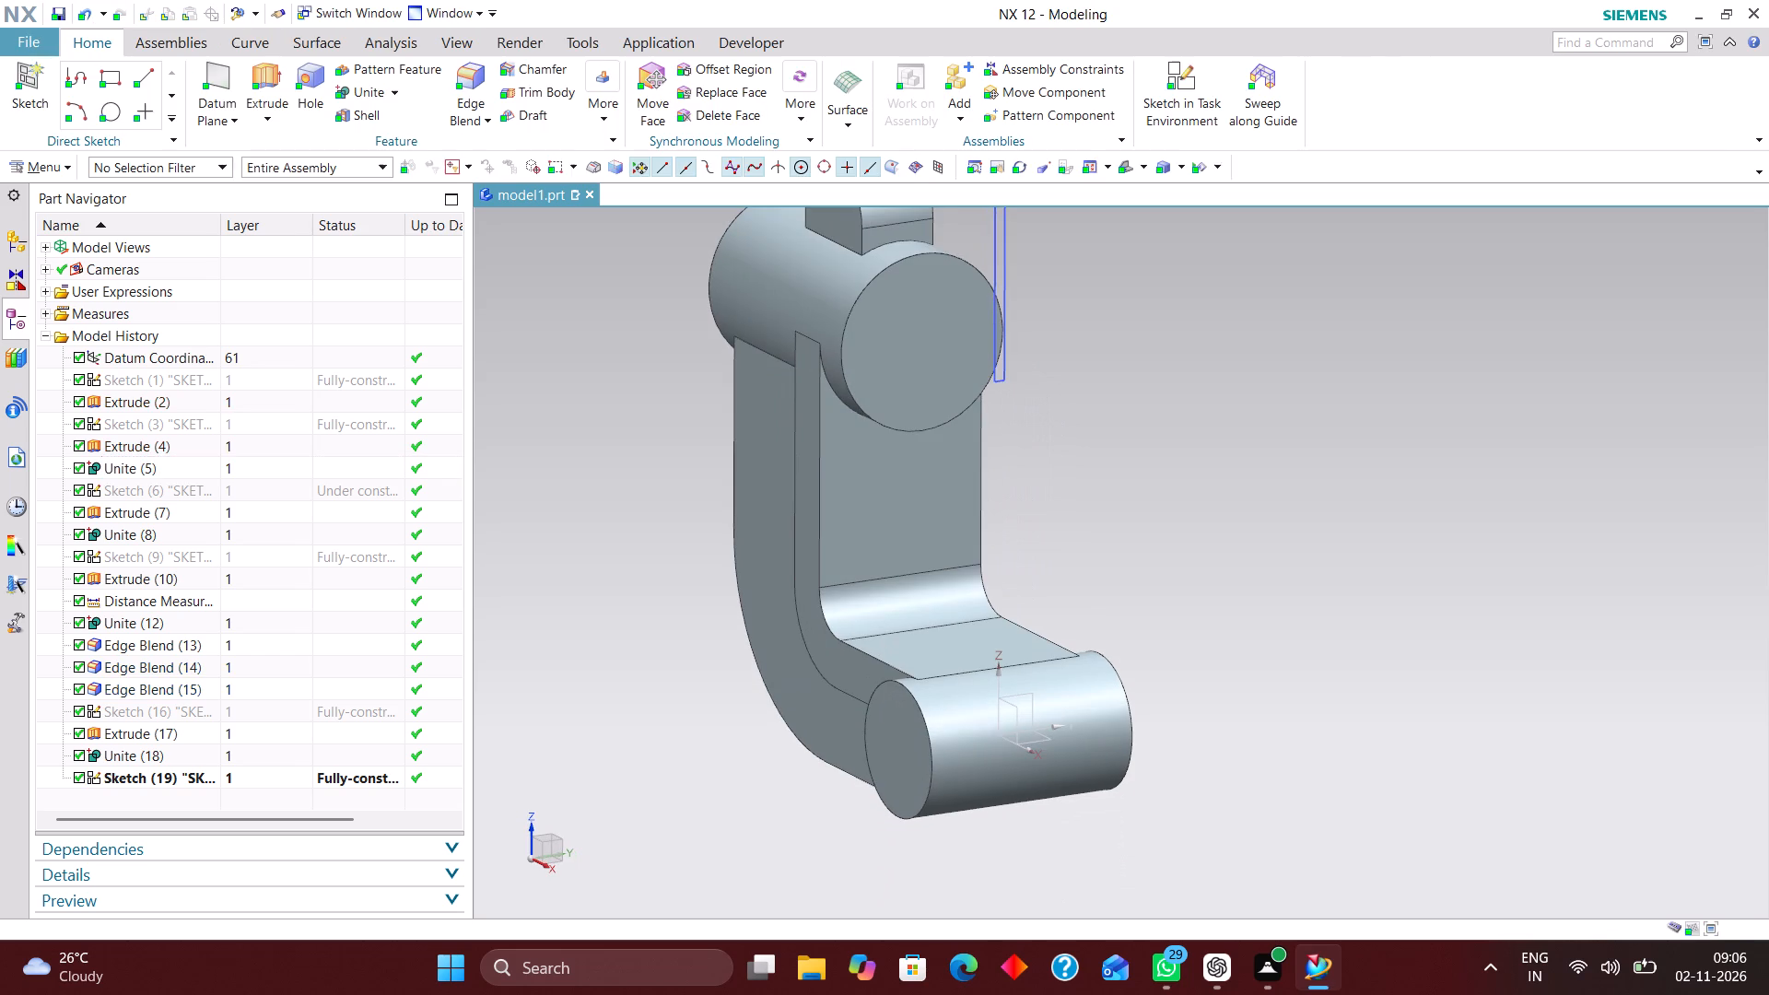
Extrude the rectangle in the reversed direction from 34 mm to 130 mm through the lug and upper cylinder, with Boolean None.
scroll(1203, 378, down, 2)
scroll(1203, 304, up, 3)
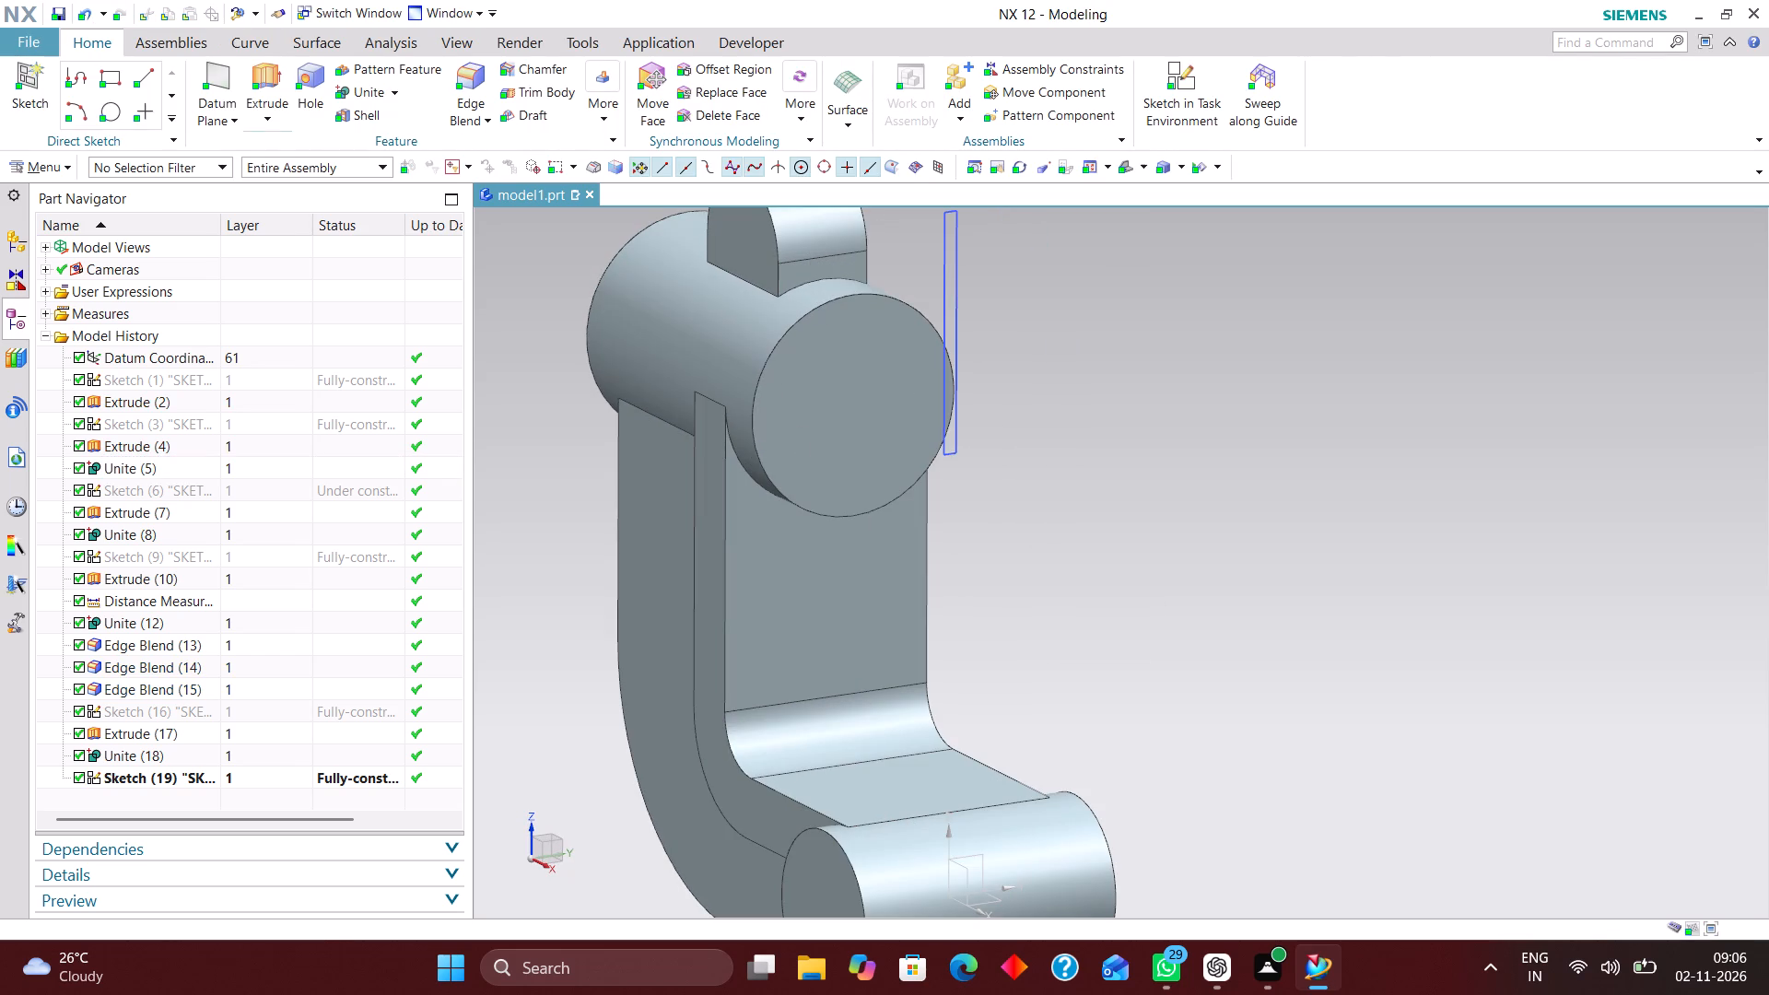
click(255, 82)
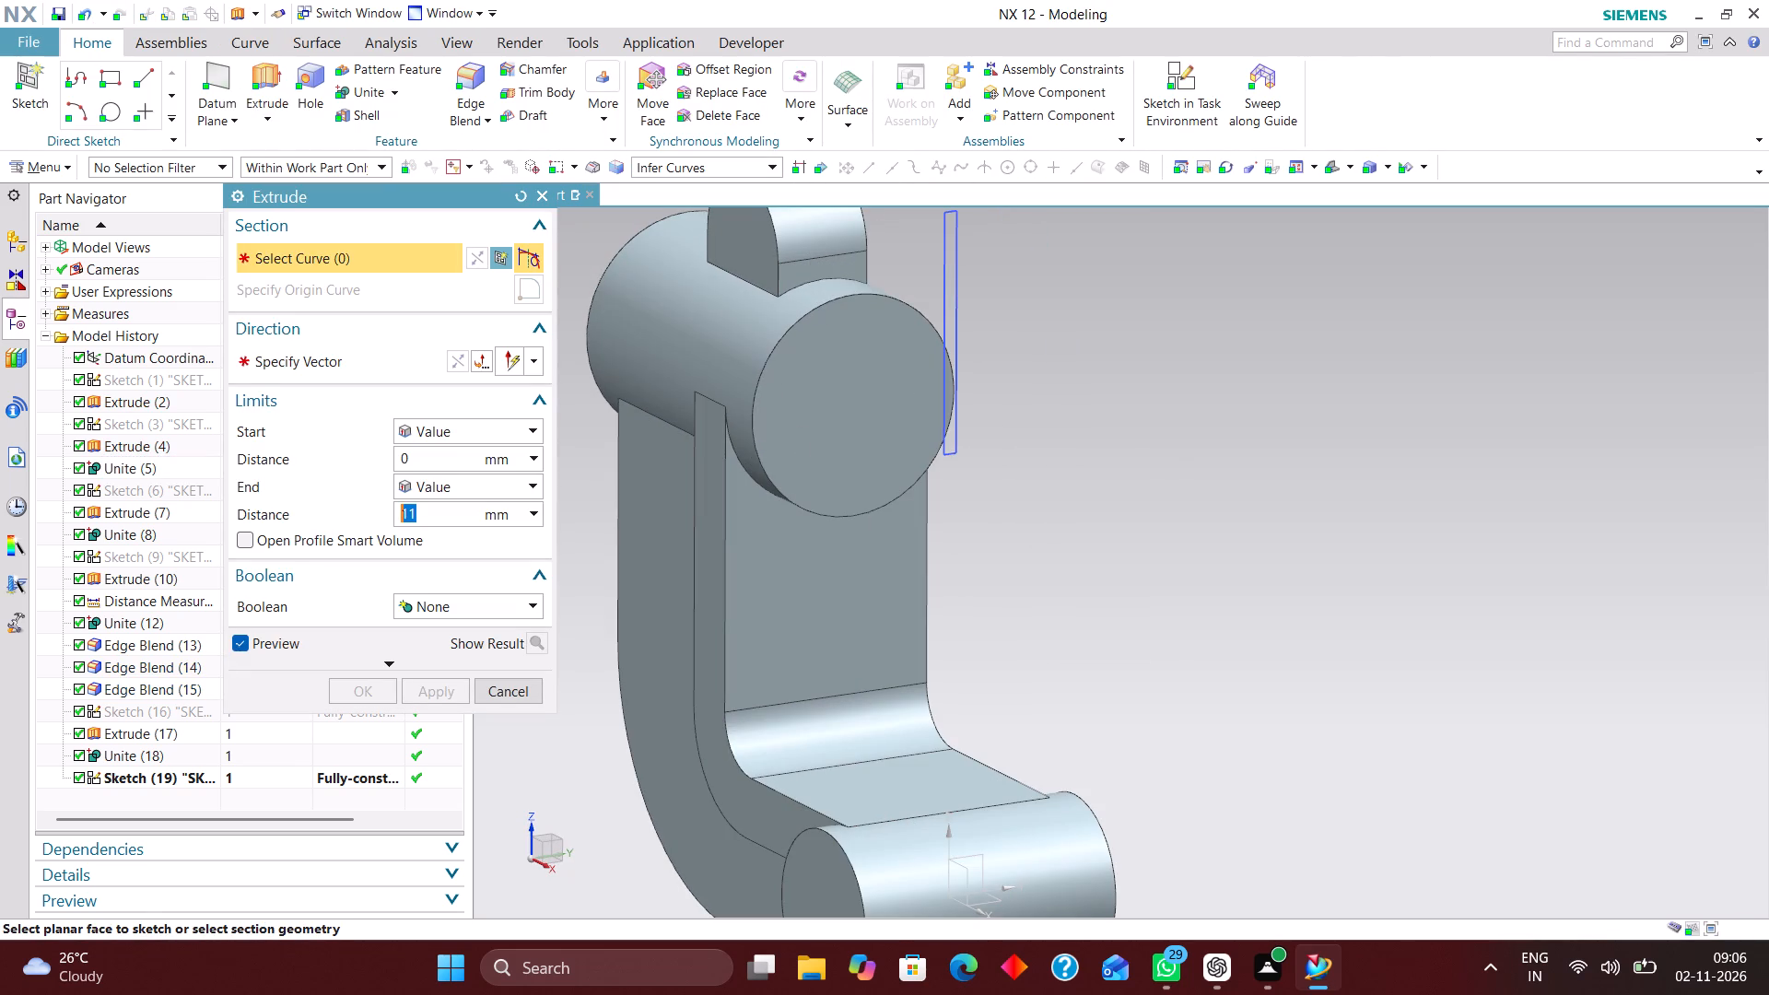
click(941, 298)
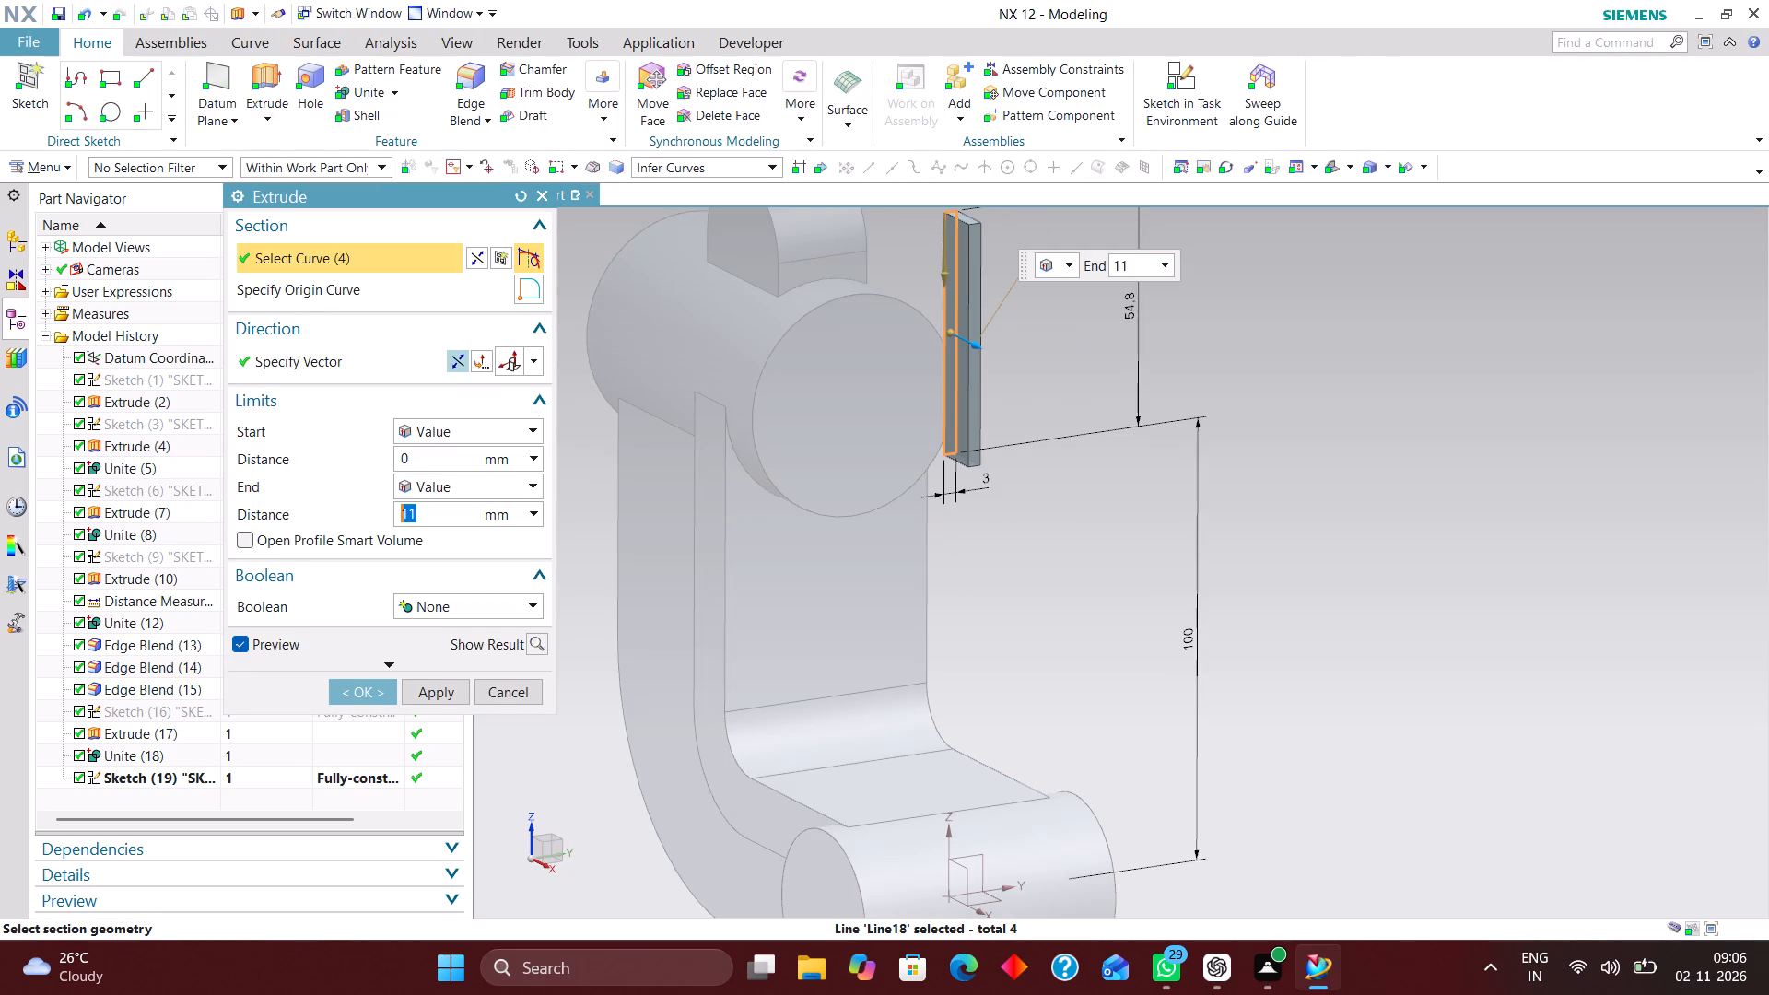
click(456, 357)
middle_drag(1092, 480, 1155, 461)
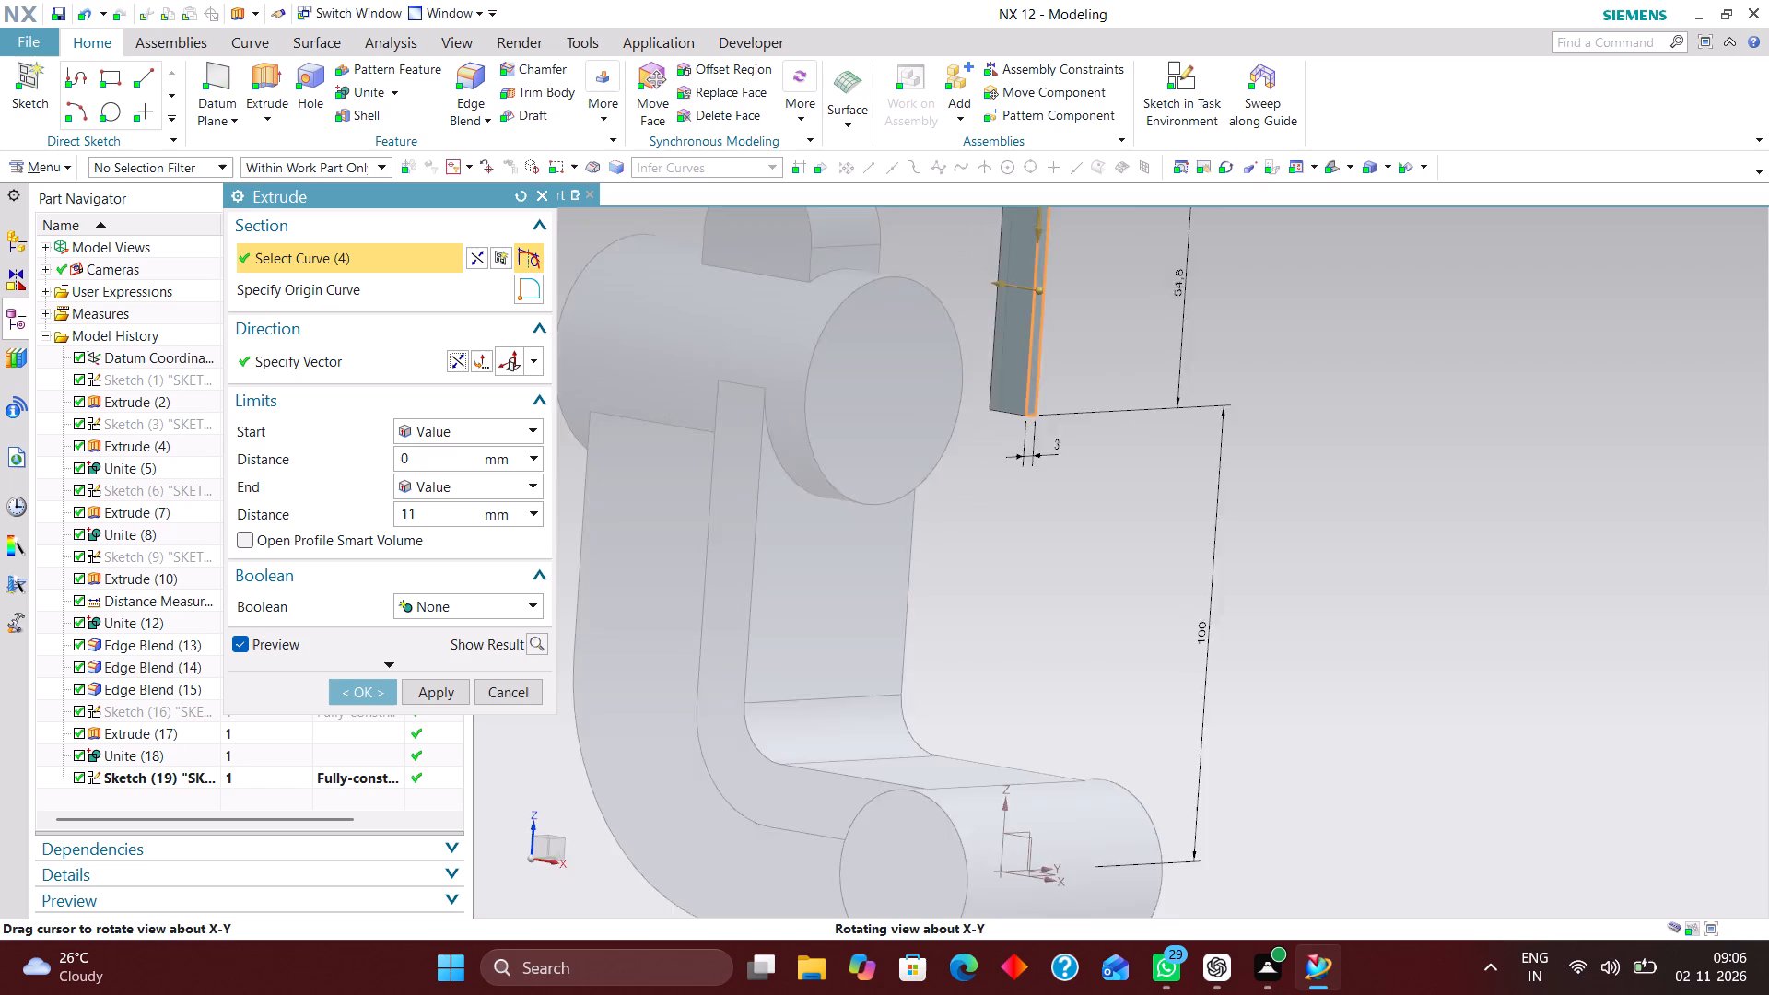
middle_drag(1155, 461, 1186, 473)
right_drag(1292, 544, 1070, 542)
scroll(1218, 537, down, 2)
scroll(1176, 456, up, 2)
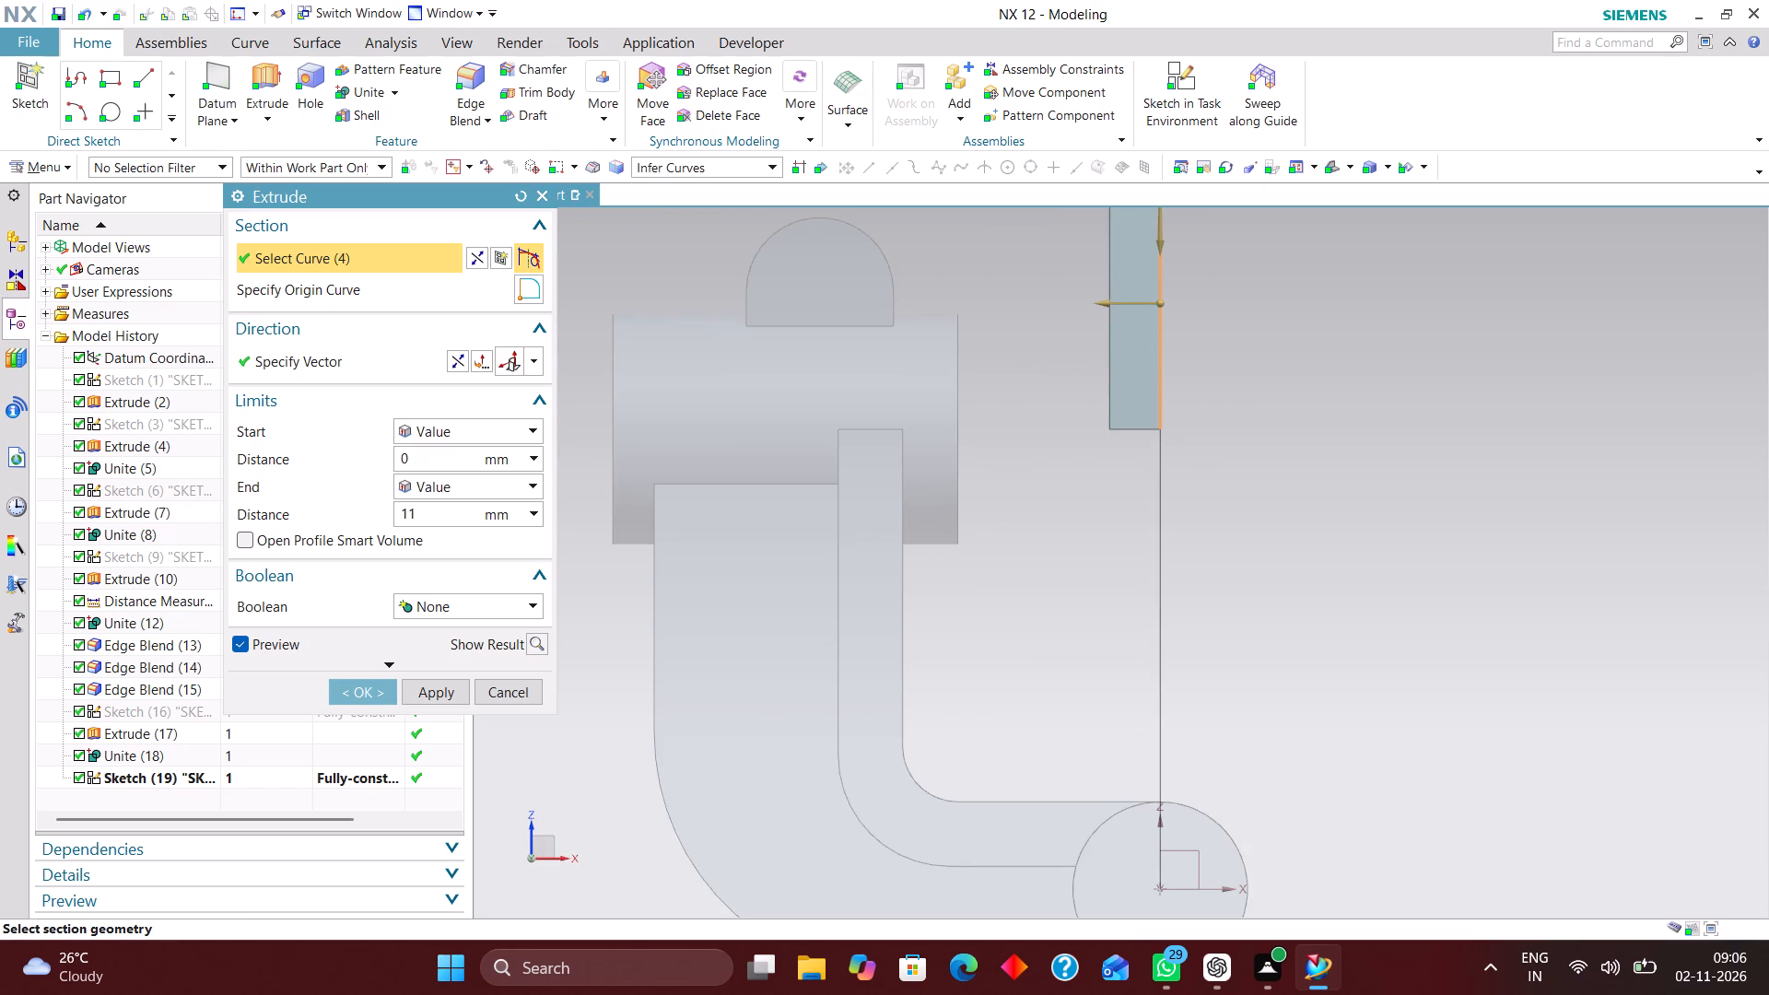
drag(1099, 301, 976, 307)
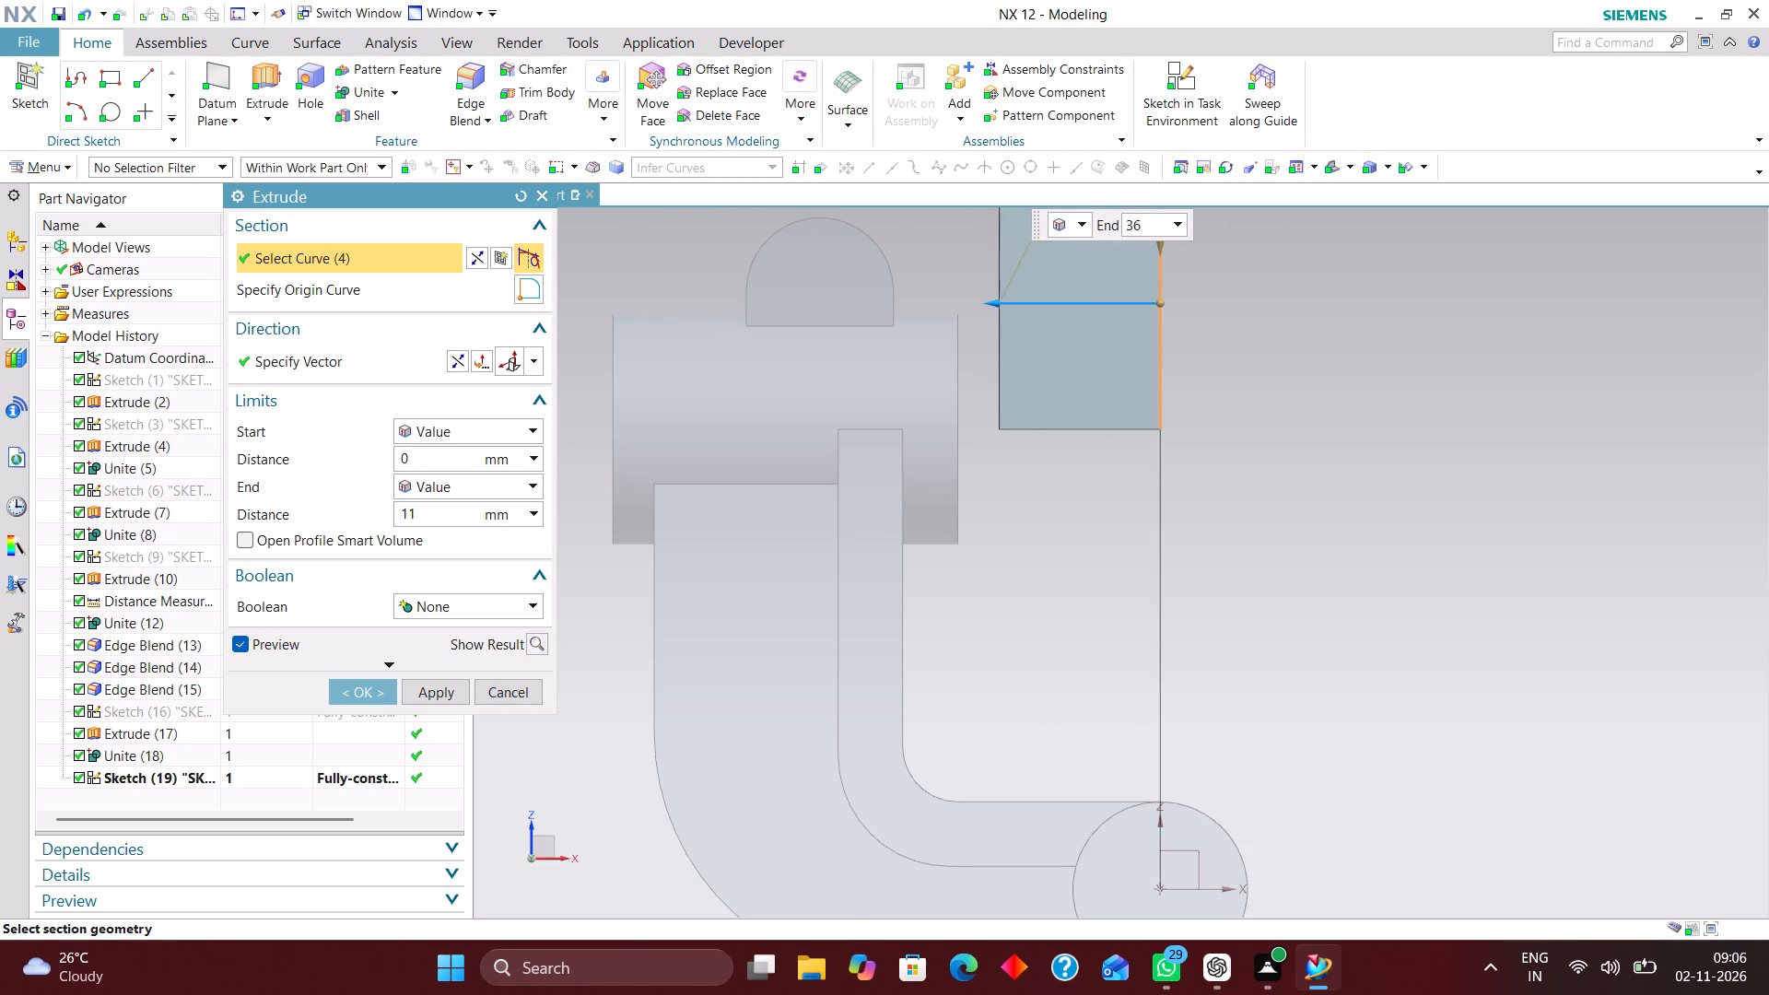
drag(976, 307, 553, 309)
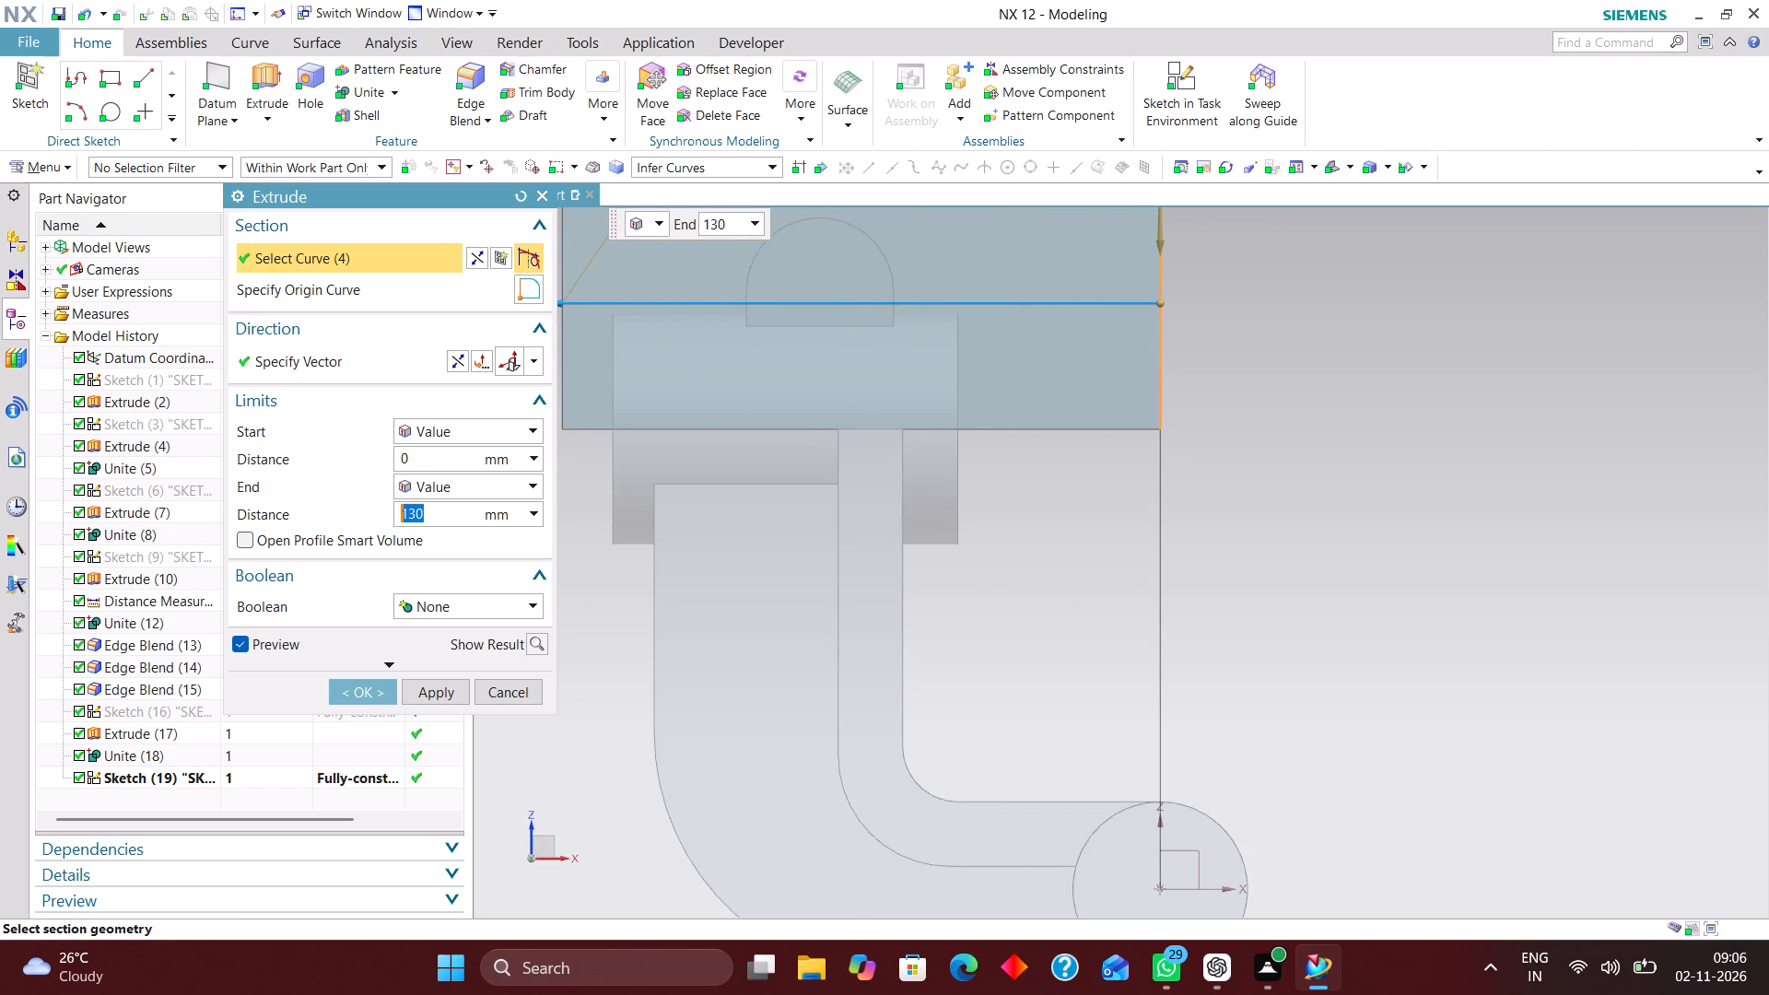
drag(1162, 304, 1004, 305)
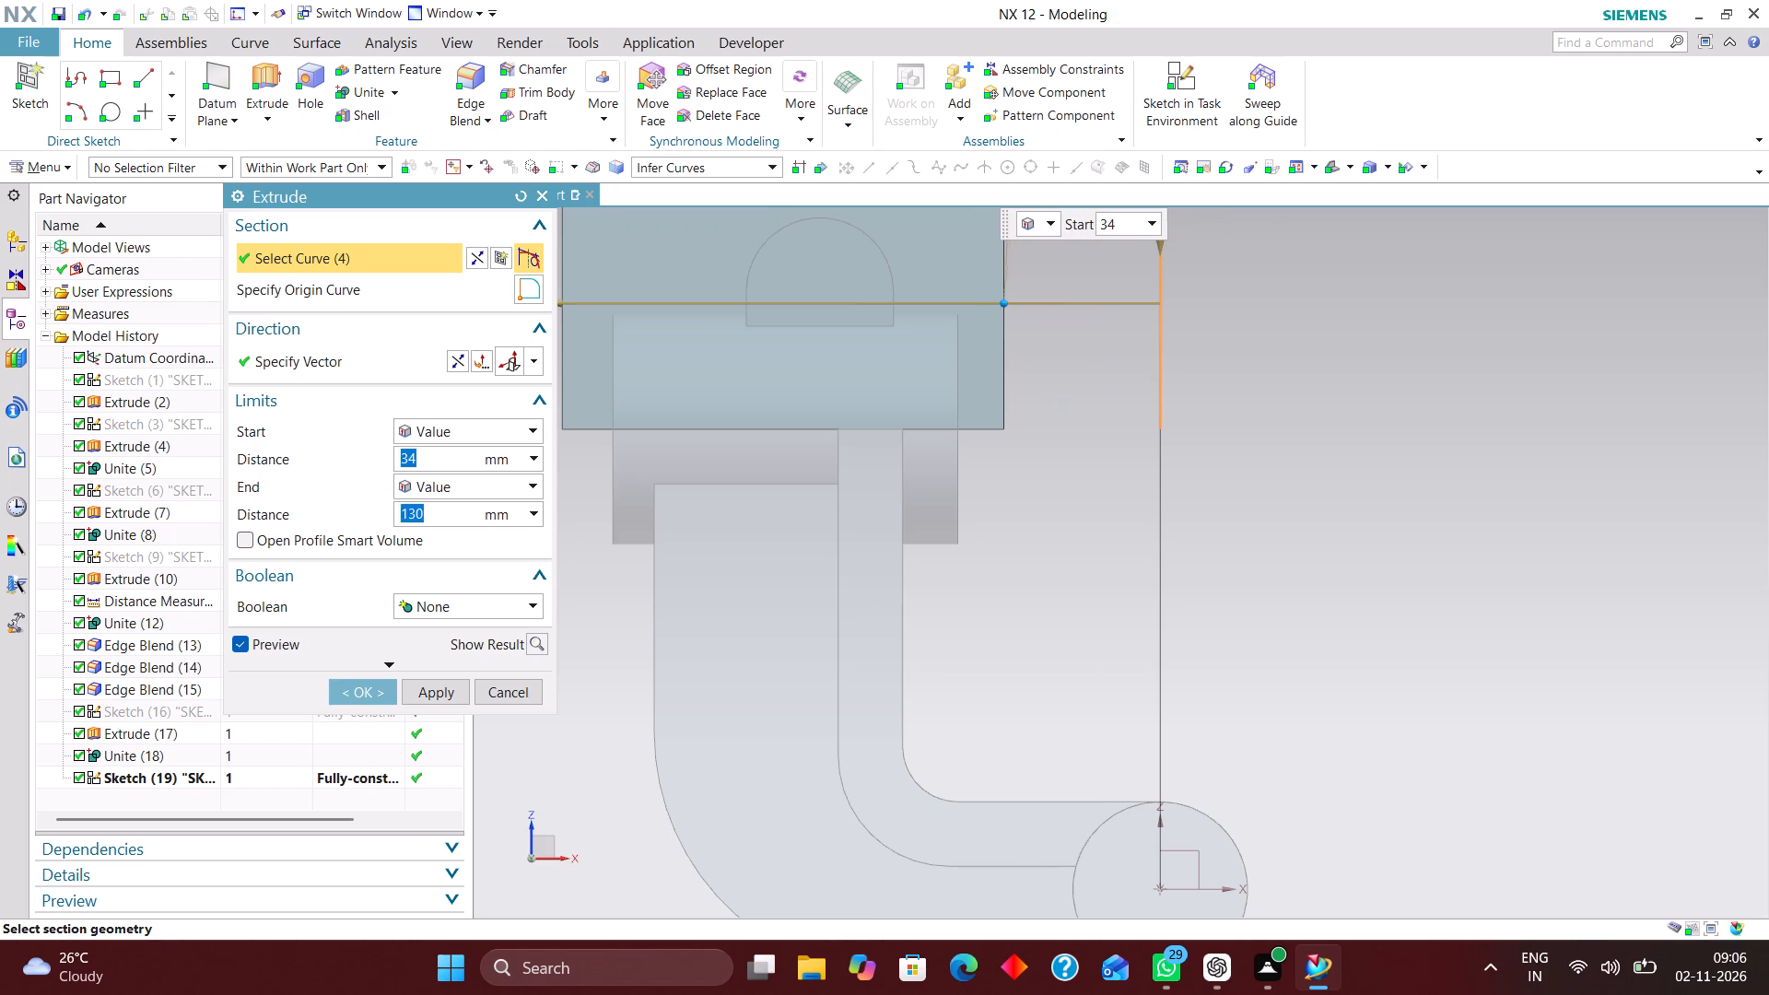
scroll(1241, 372, down, 3)
scroll(932, 375, up, 2)
click(369, 694)
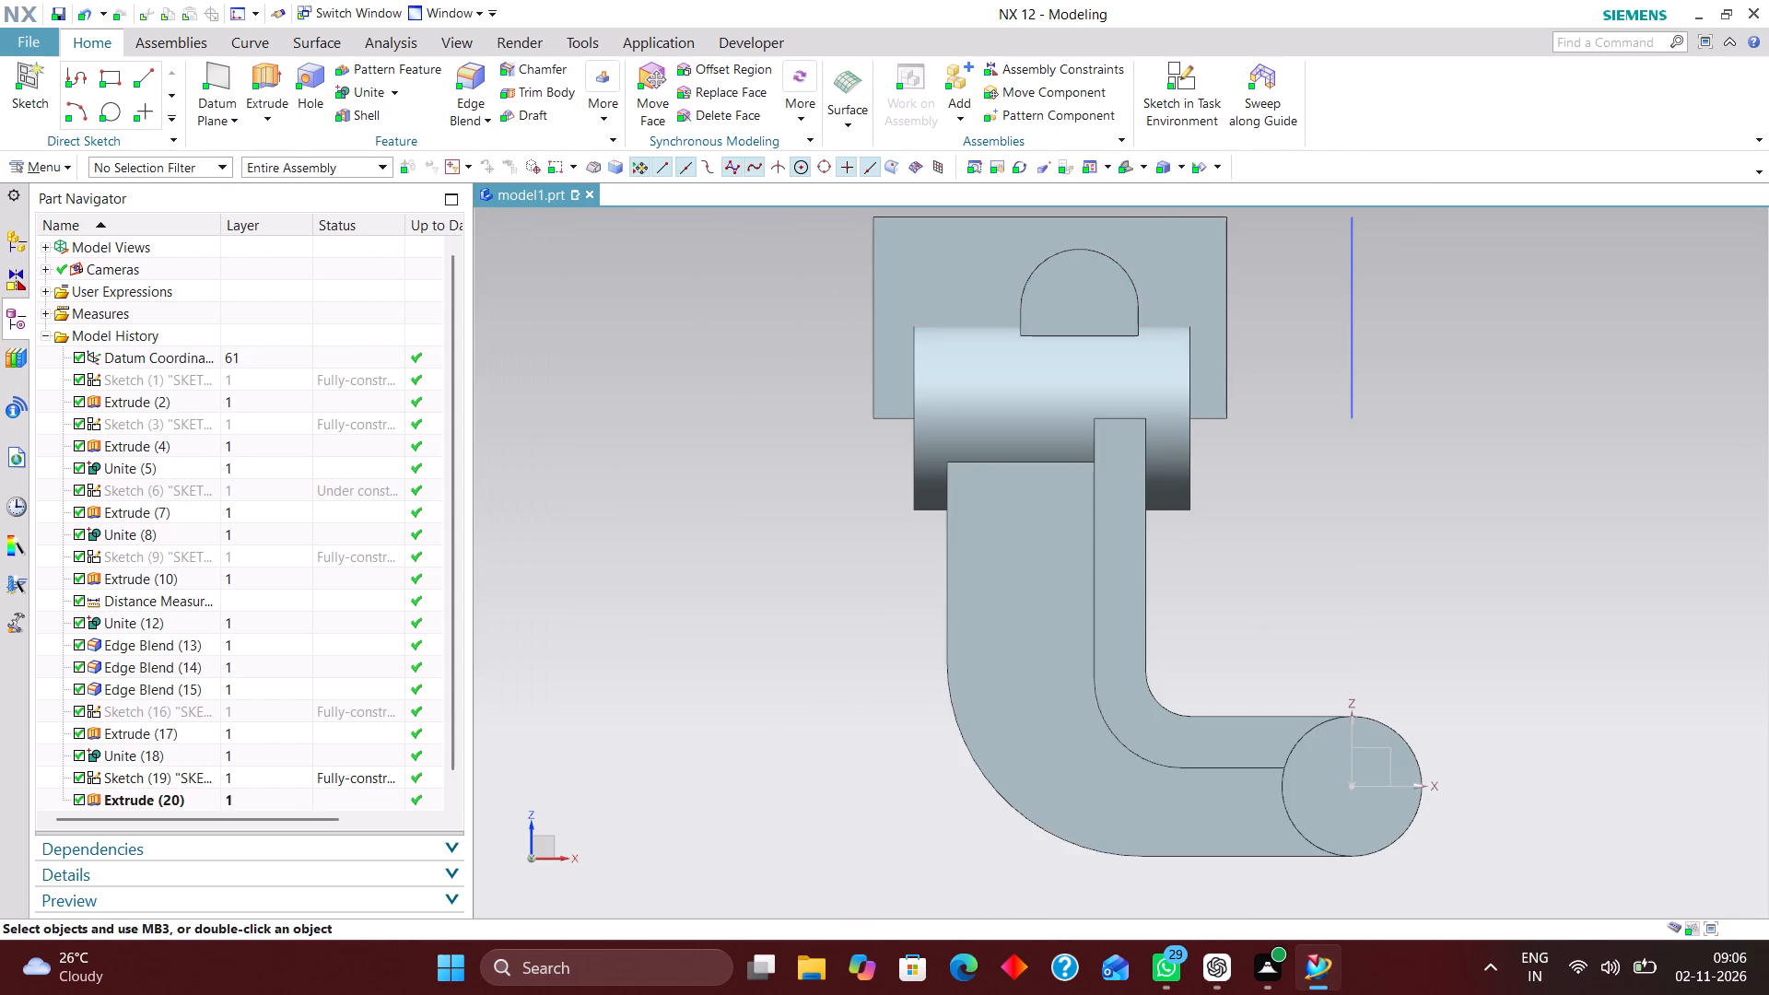
Hide the thin rectangle's sketch.
scroll(1295, 518, up, 1)
middle_drag(1284, 517, 1195, 537)
scroll(1211, 520, down, 2)
scroll(1209, 459, up, 3)
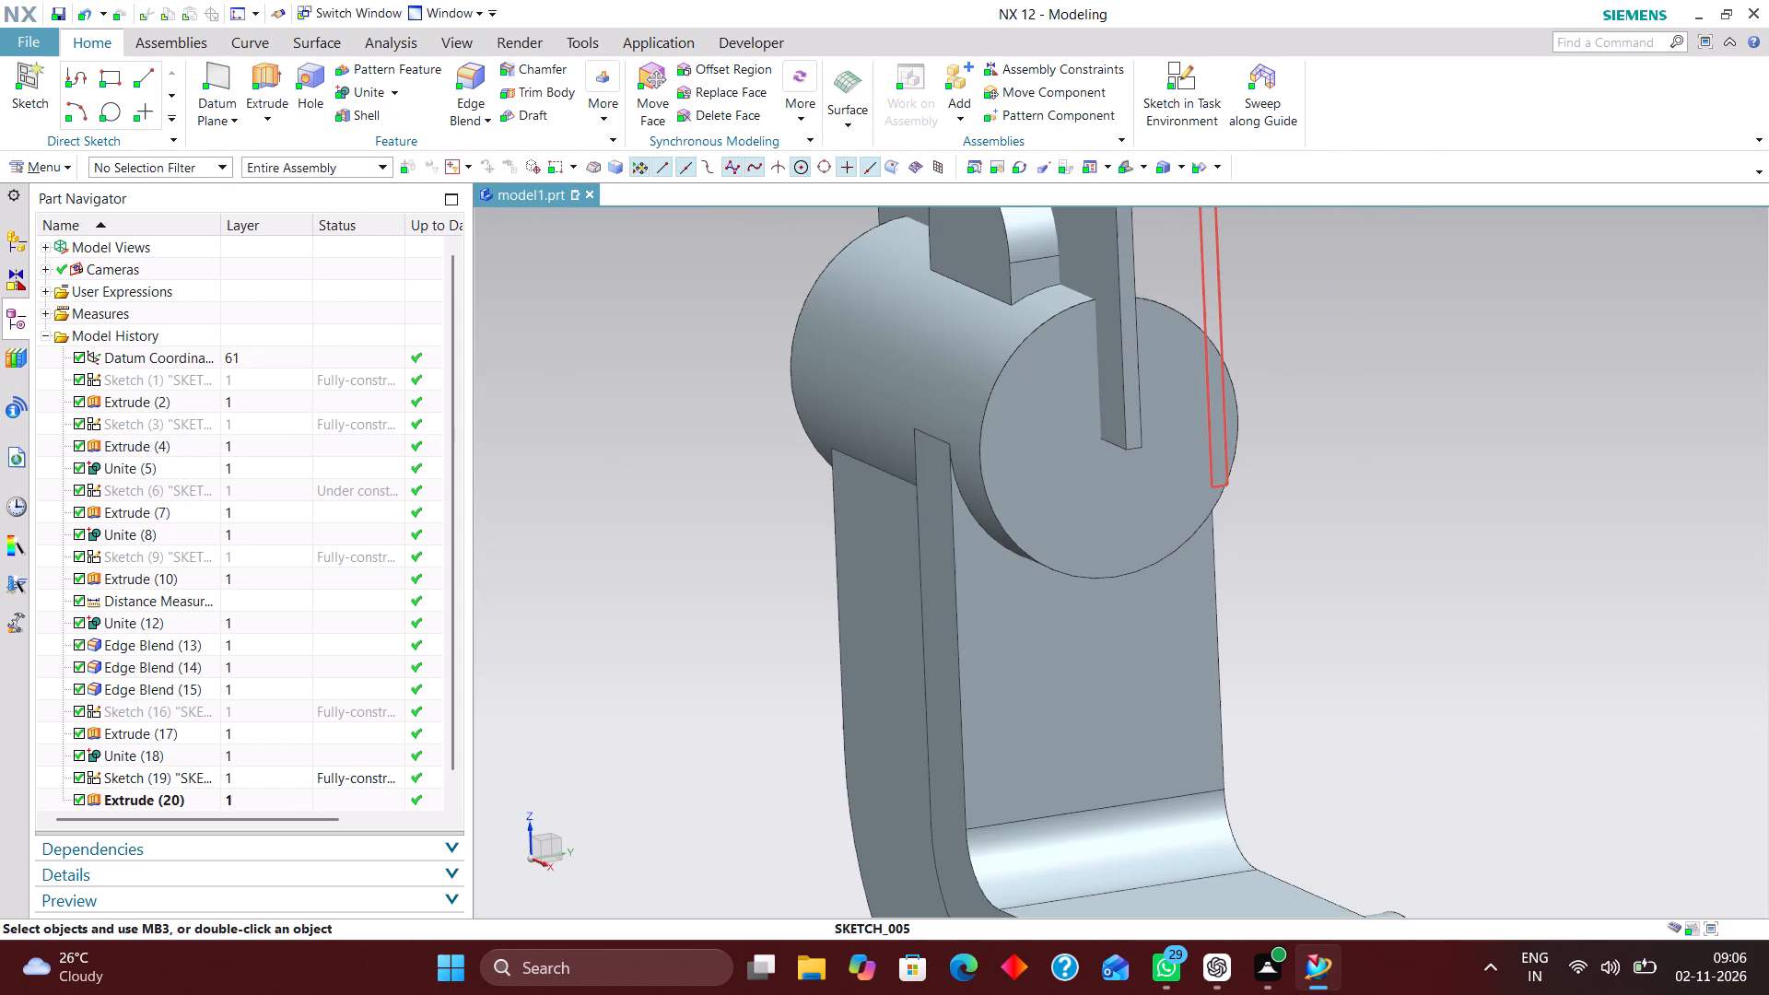
right_drag(1223, 469, 1227, 495)
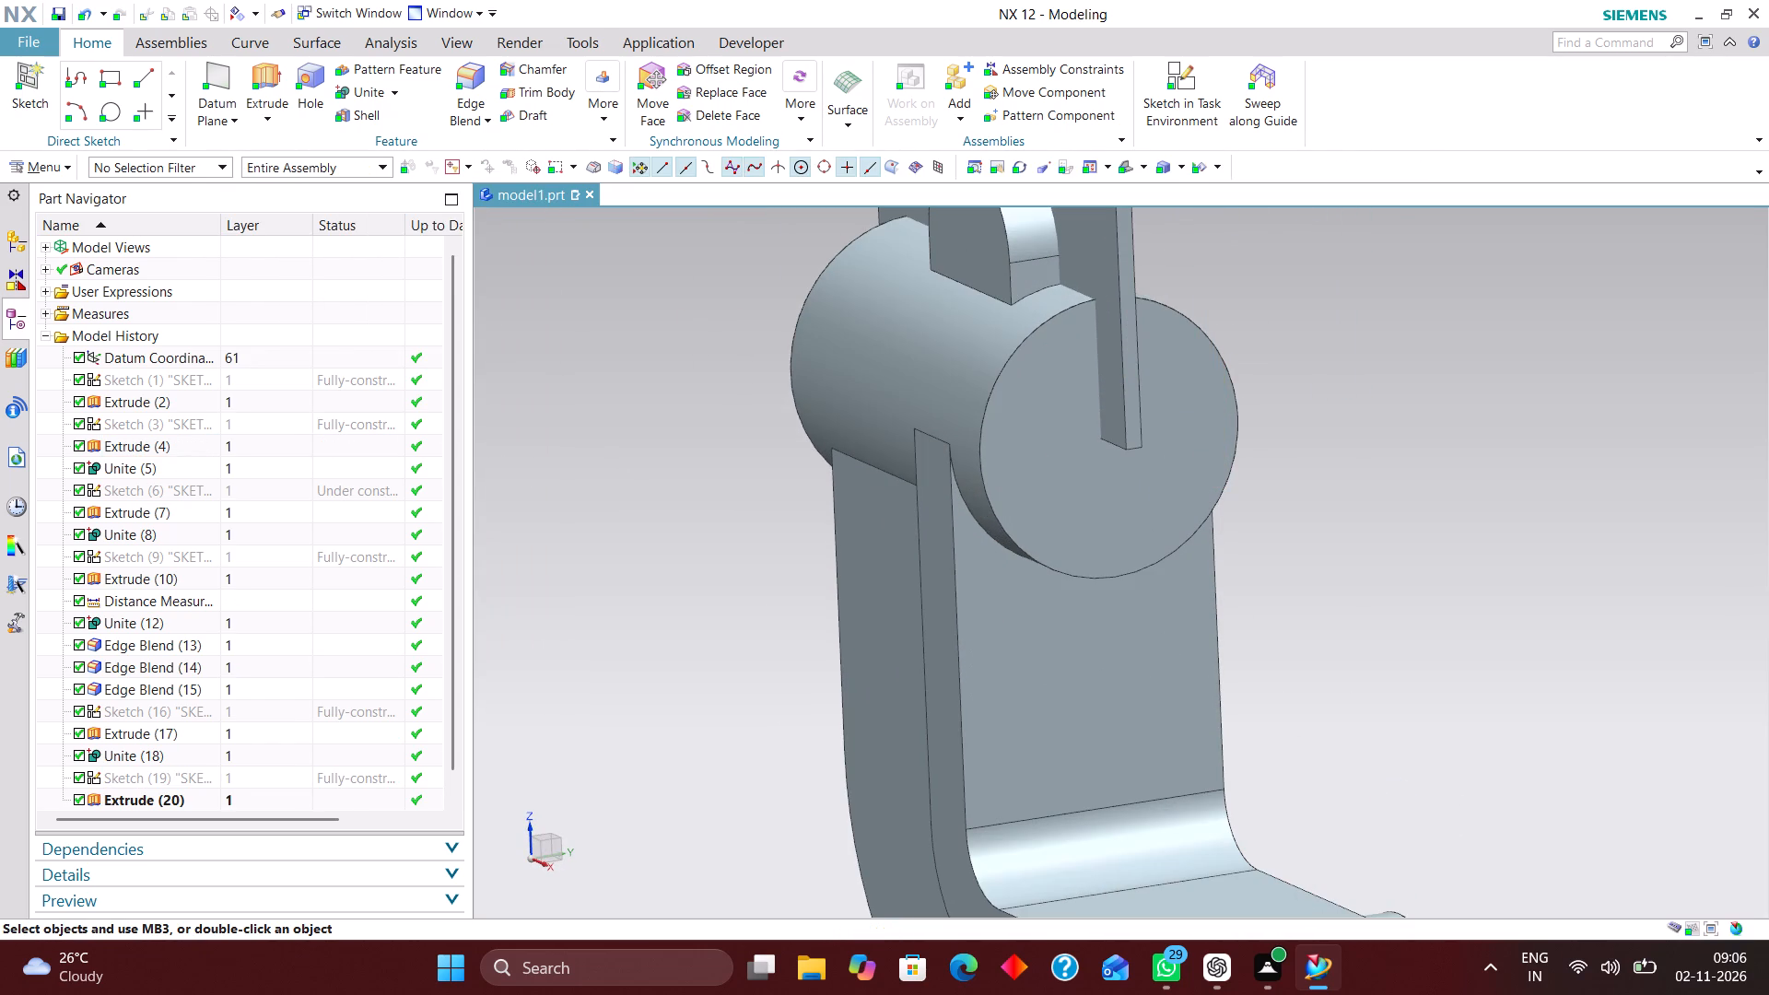
Subtract the thin extruded slab from the bracket body to cut the slot through the lug and upper cylinder.
click(372, 95)
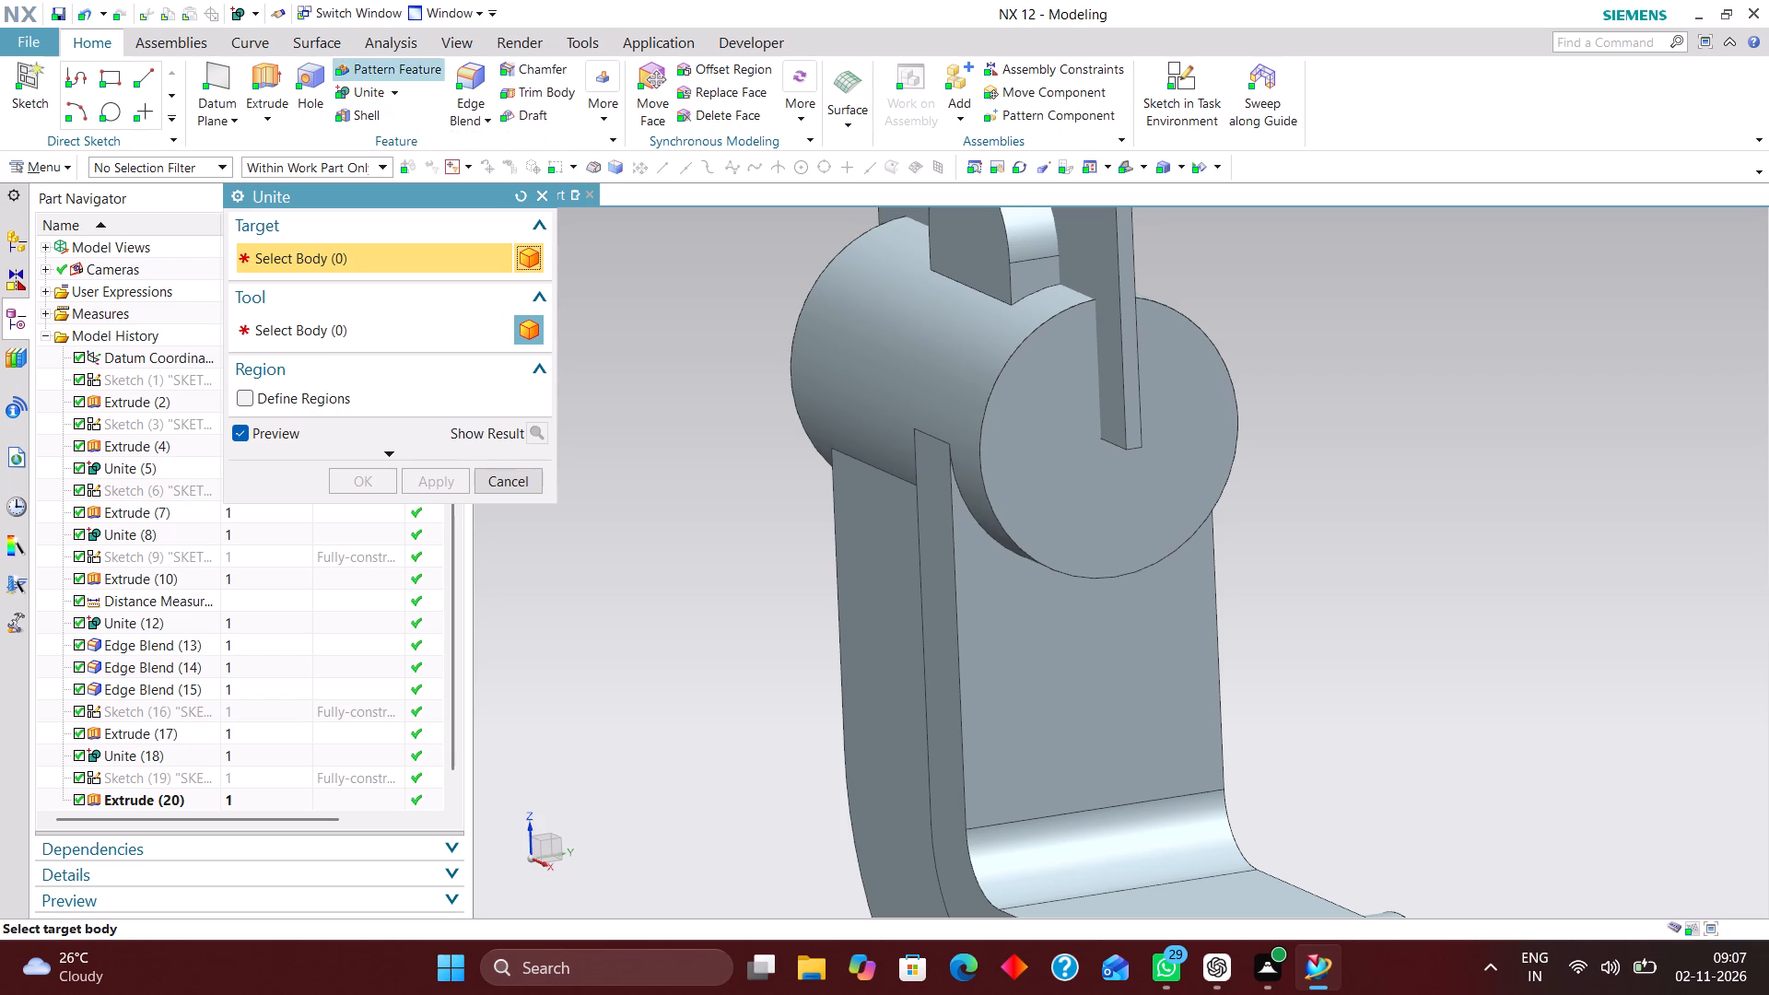
click(530, 486)
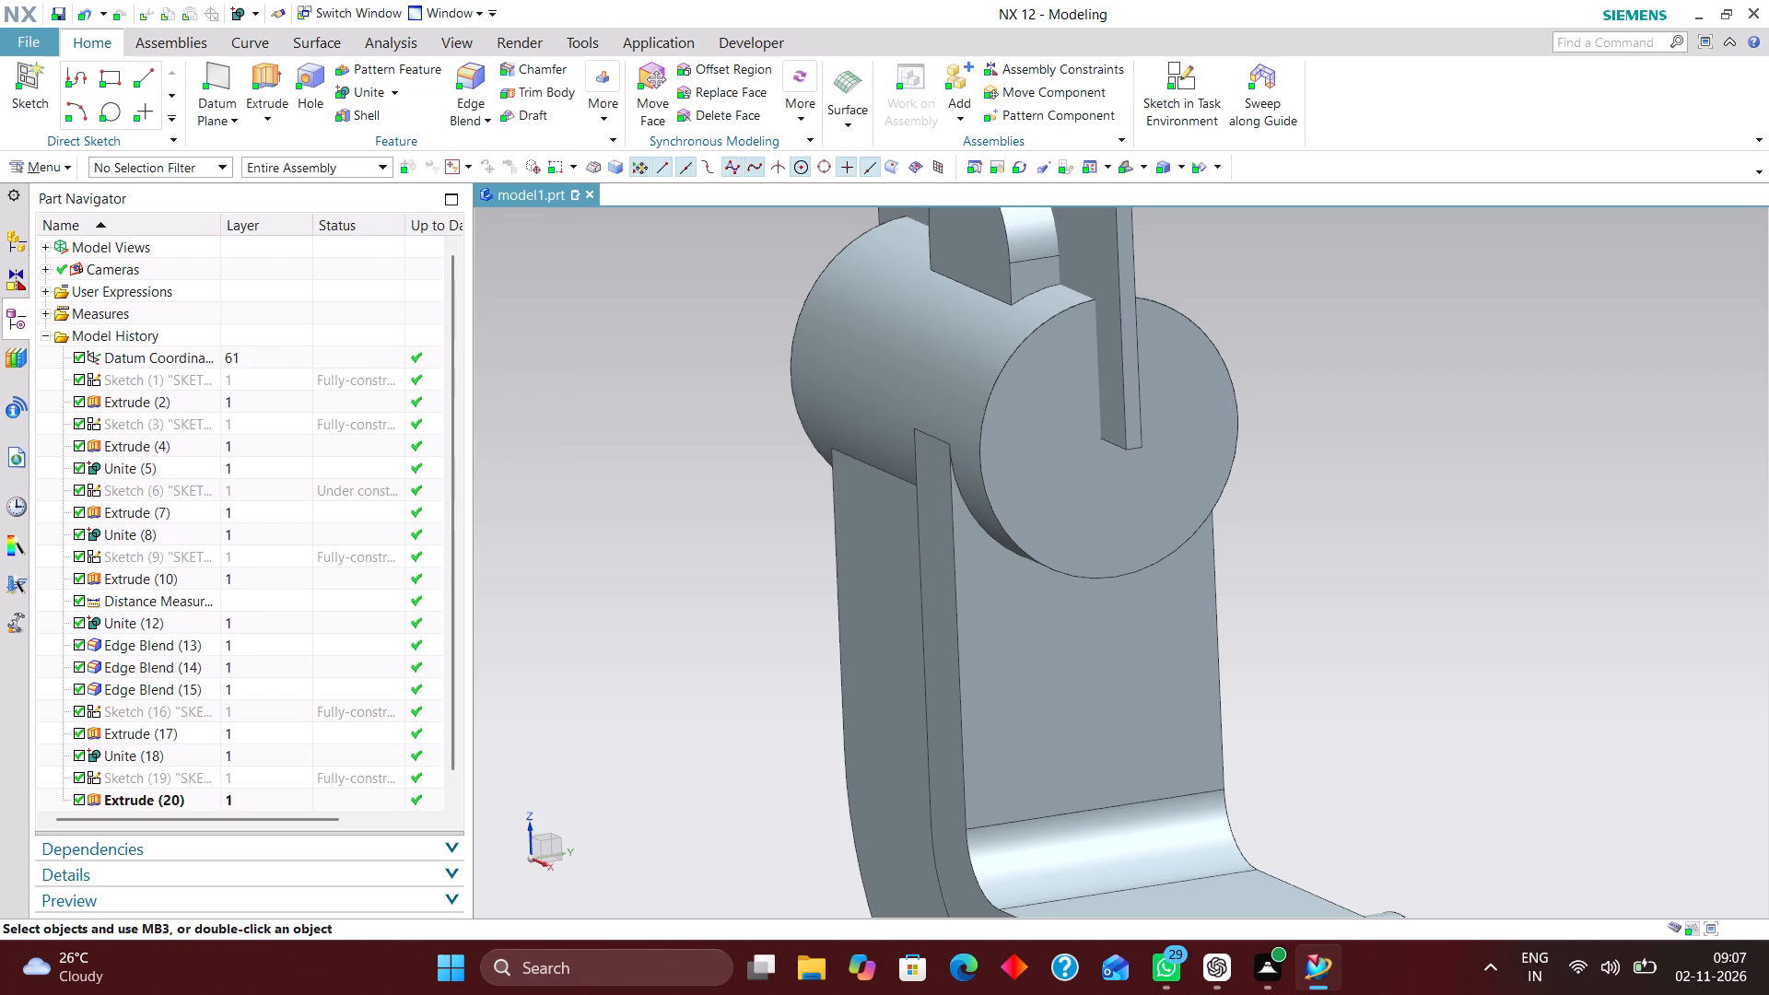
click(399, 92)
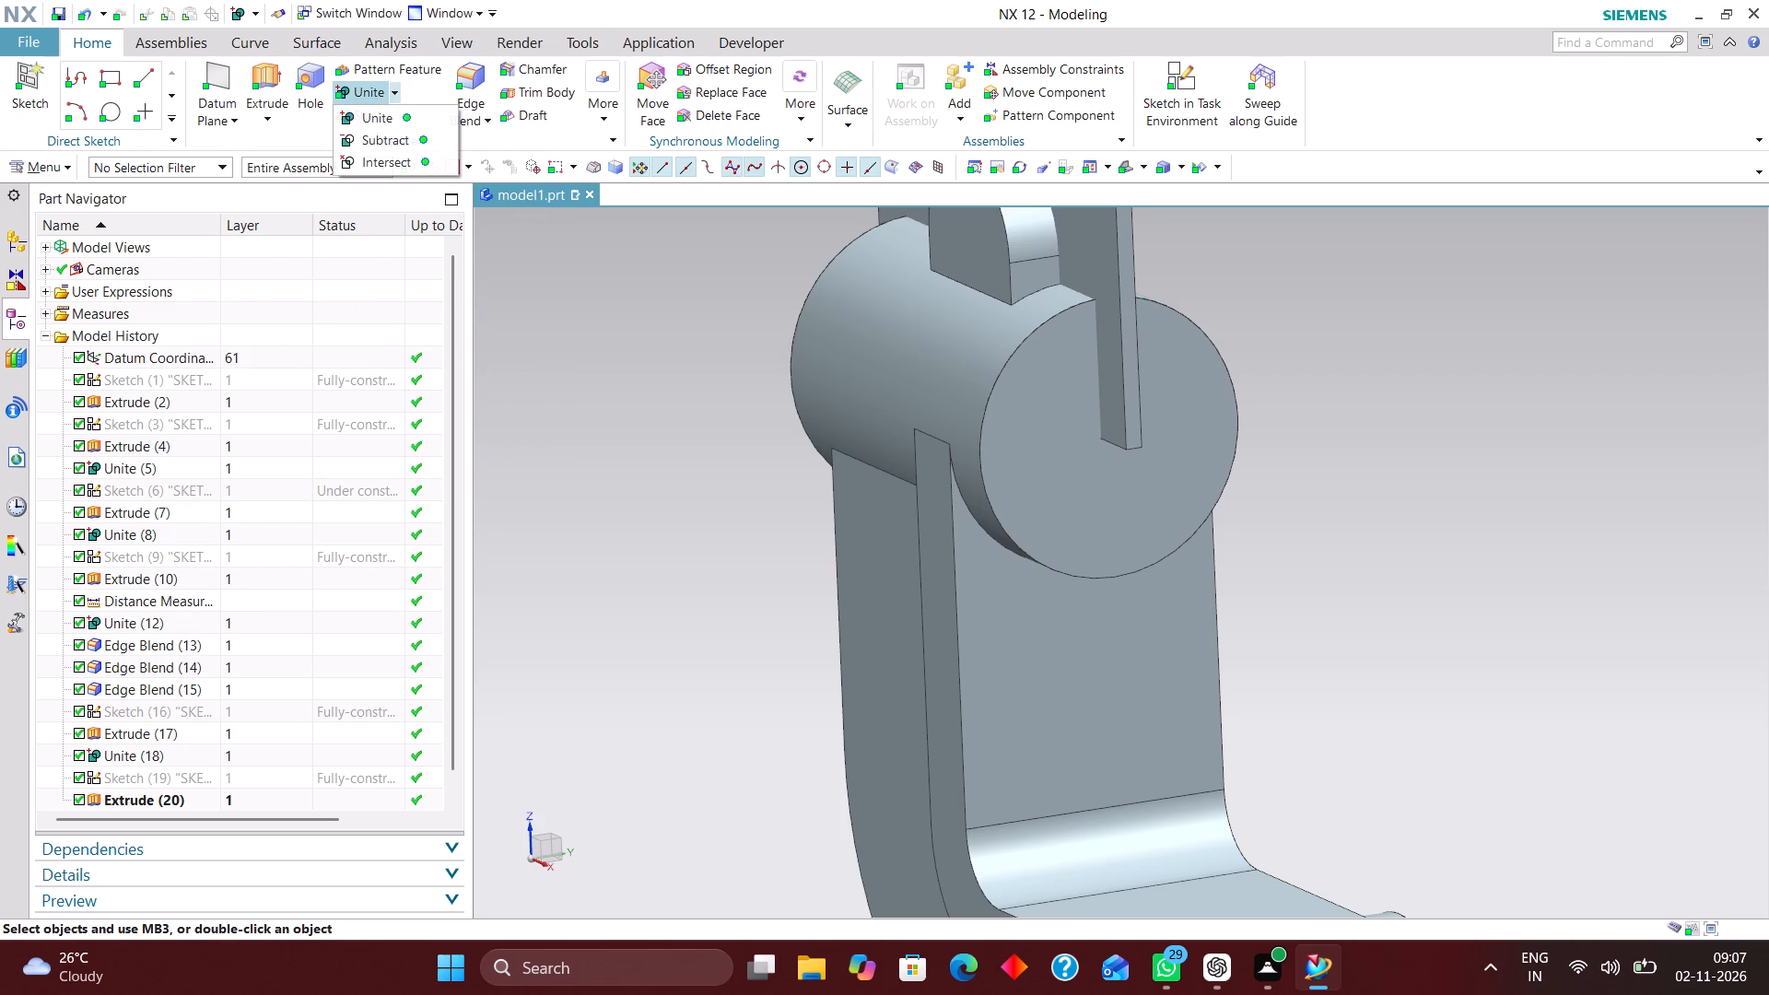
click(416, 143)
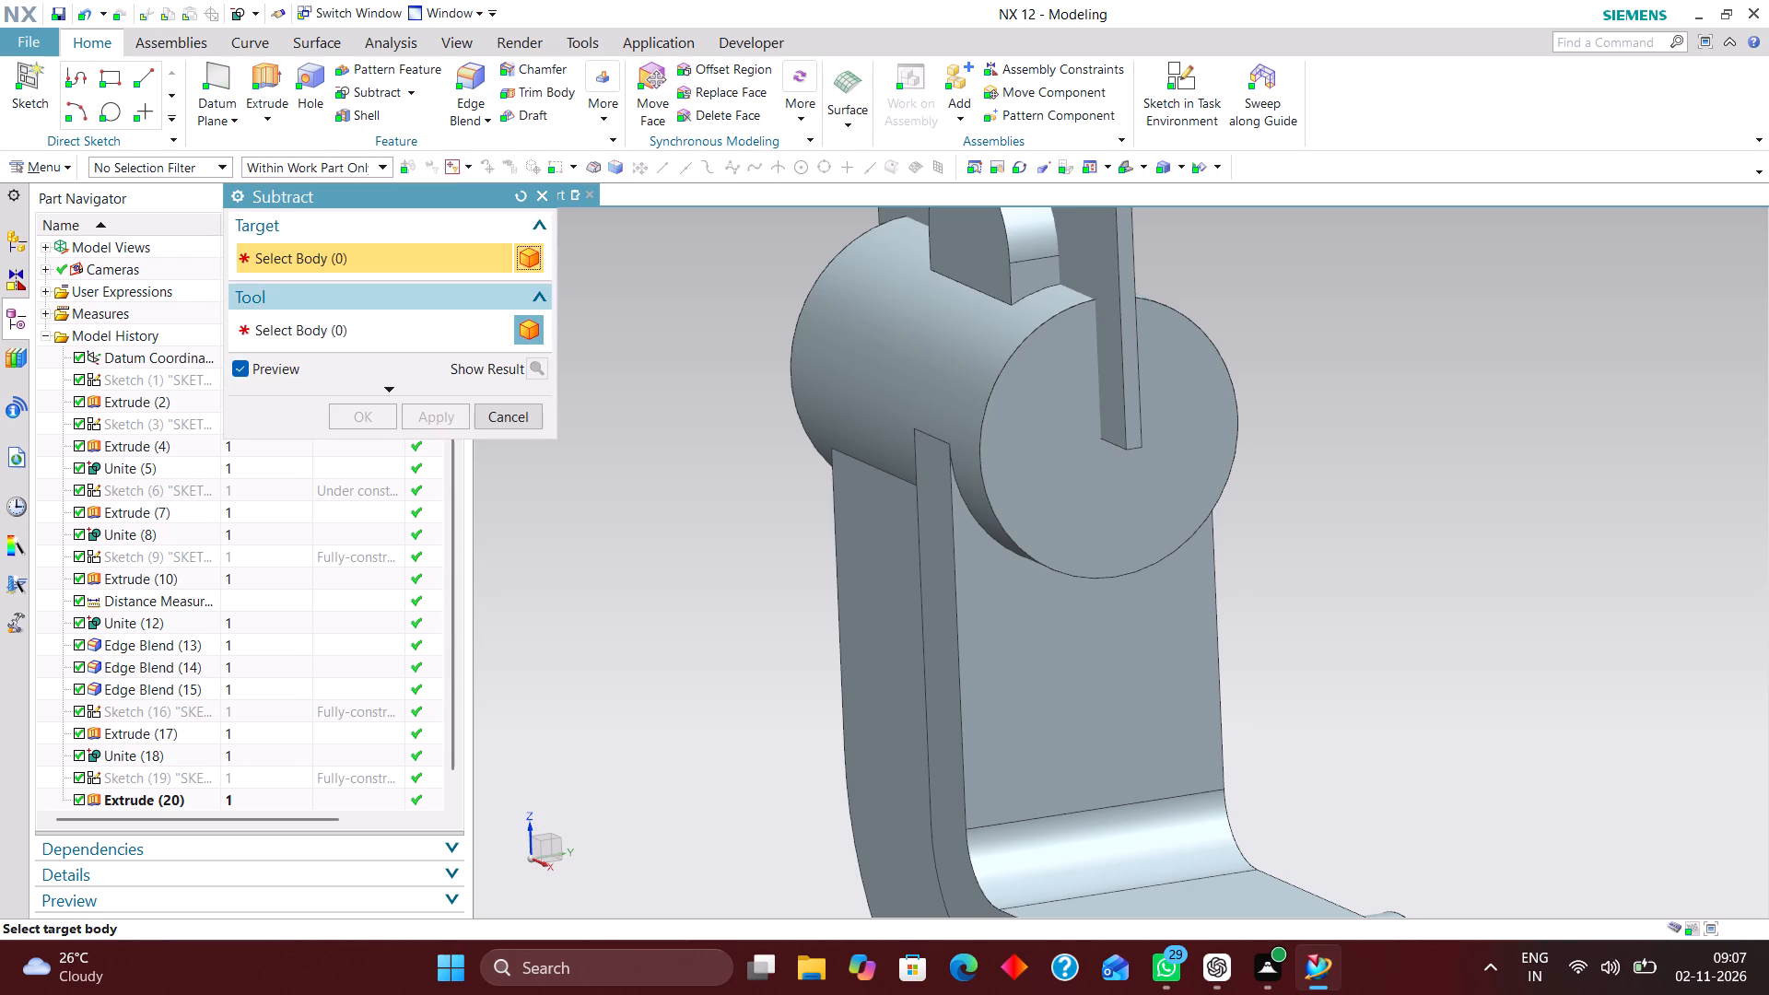
click(990, 467)
click(1132, 386)
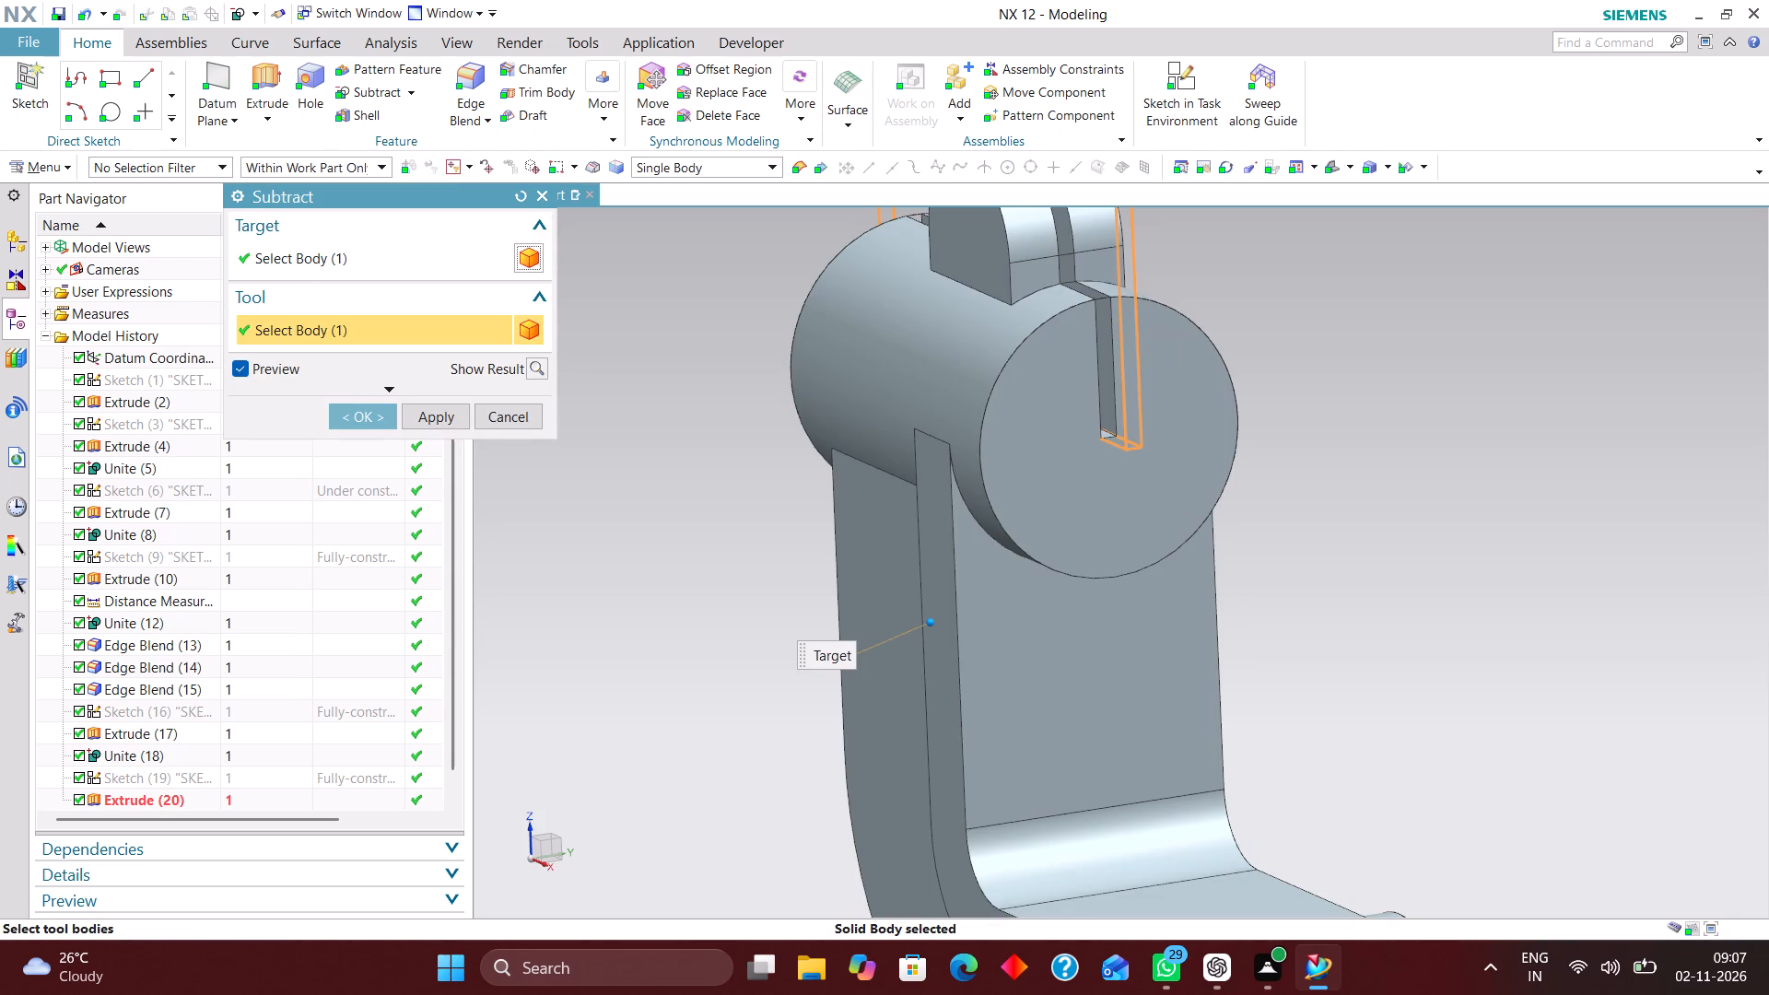
click(379, 420)
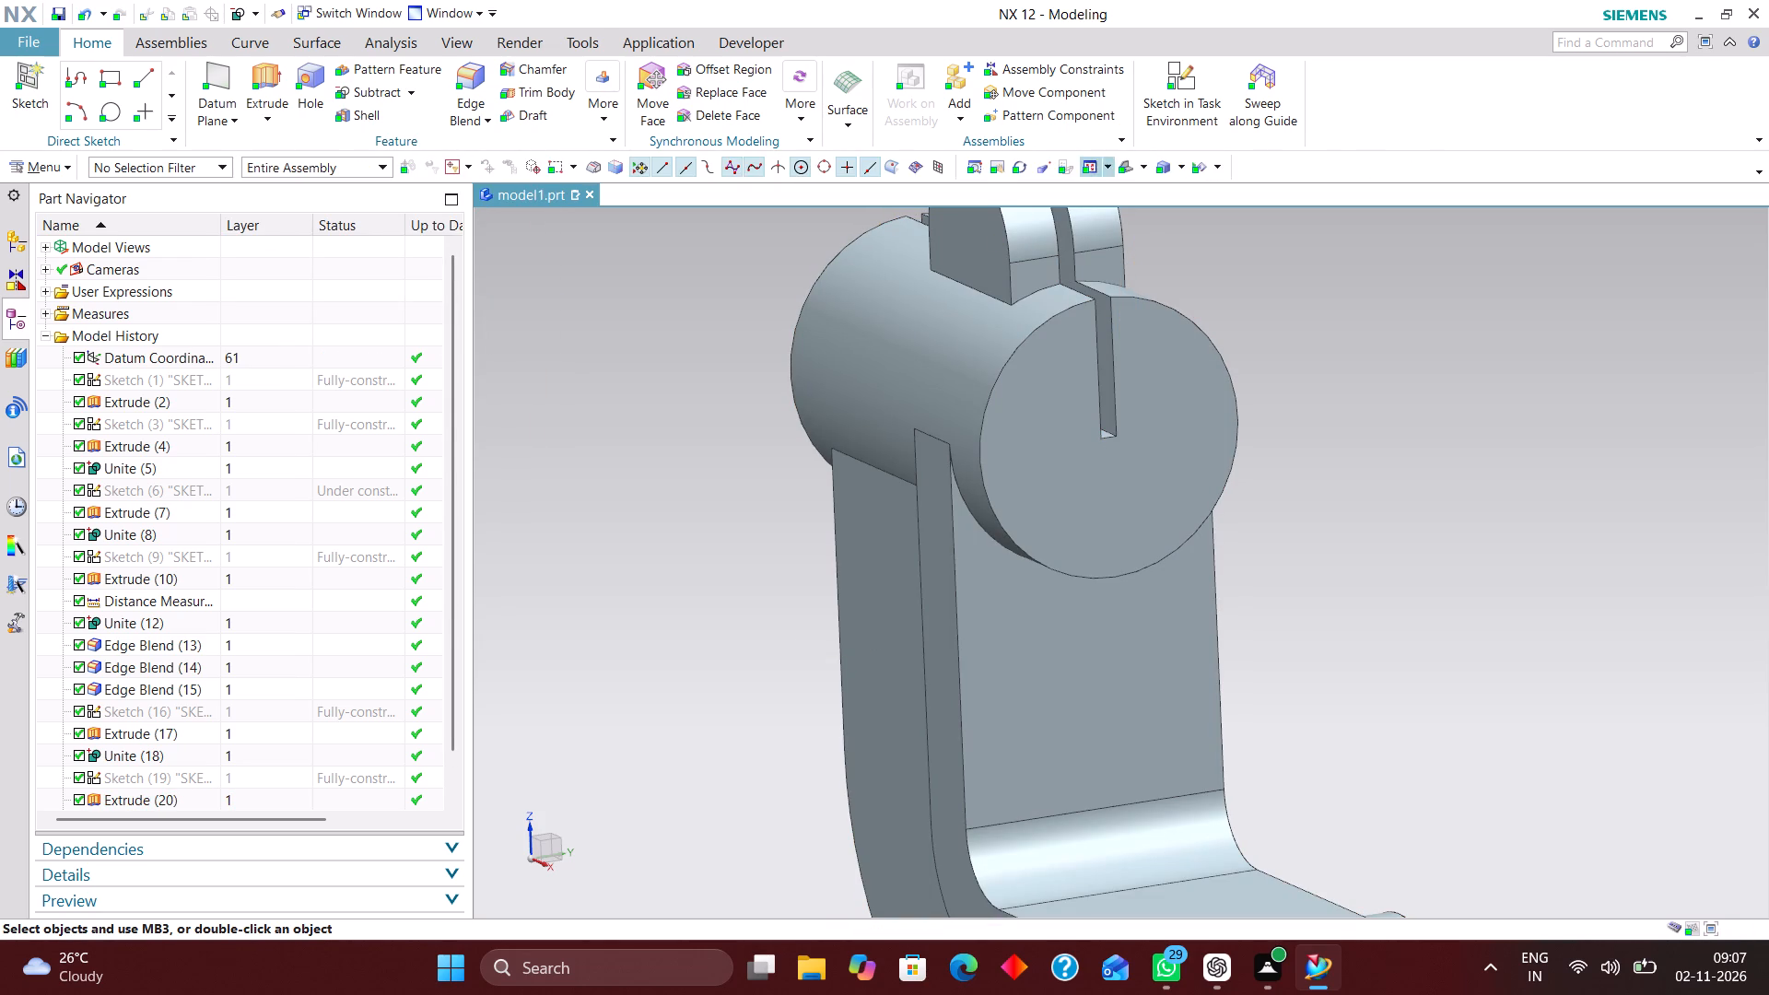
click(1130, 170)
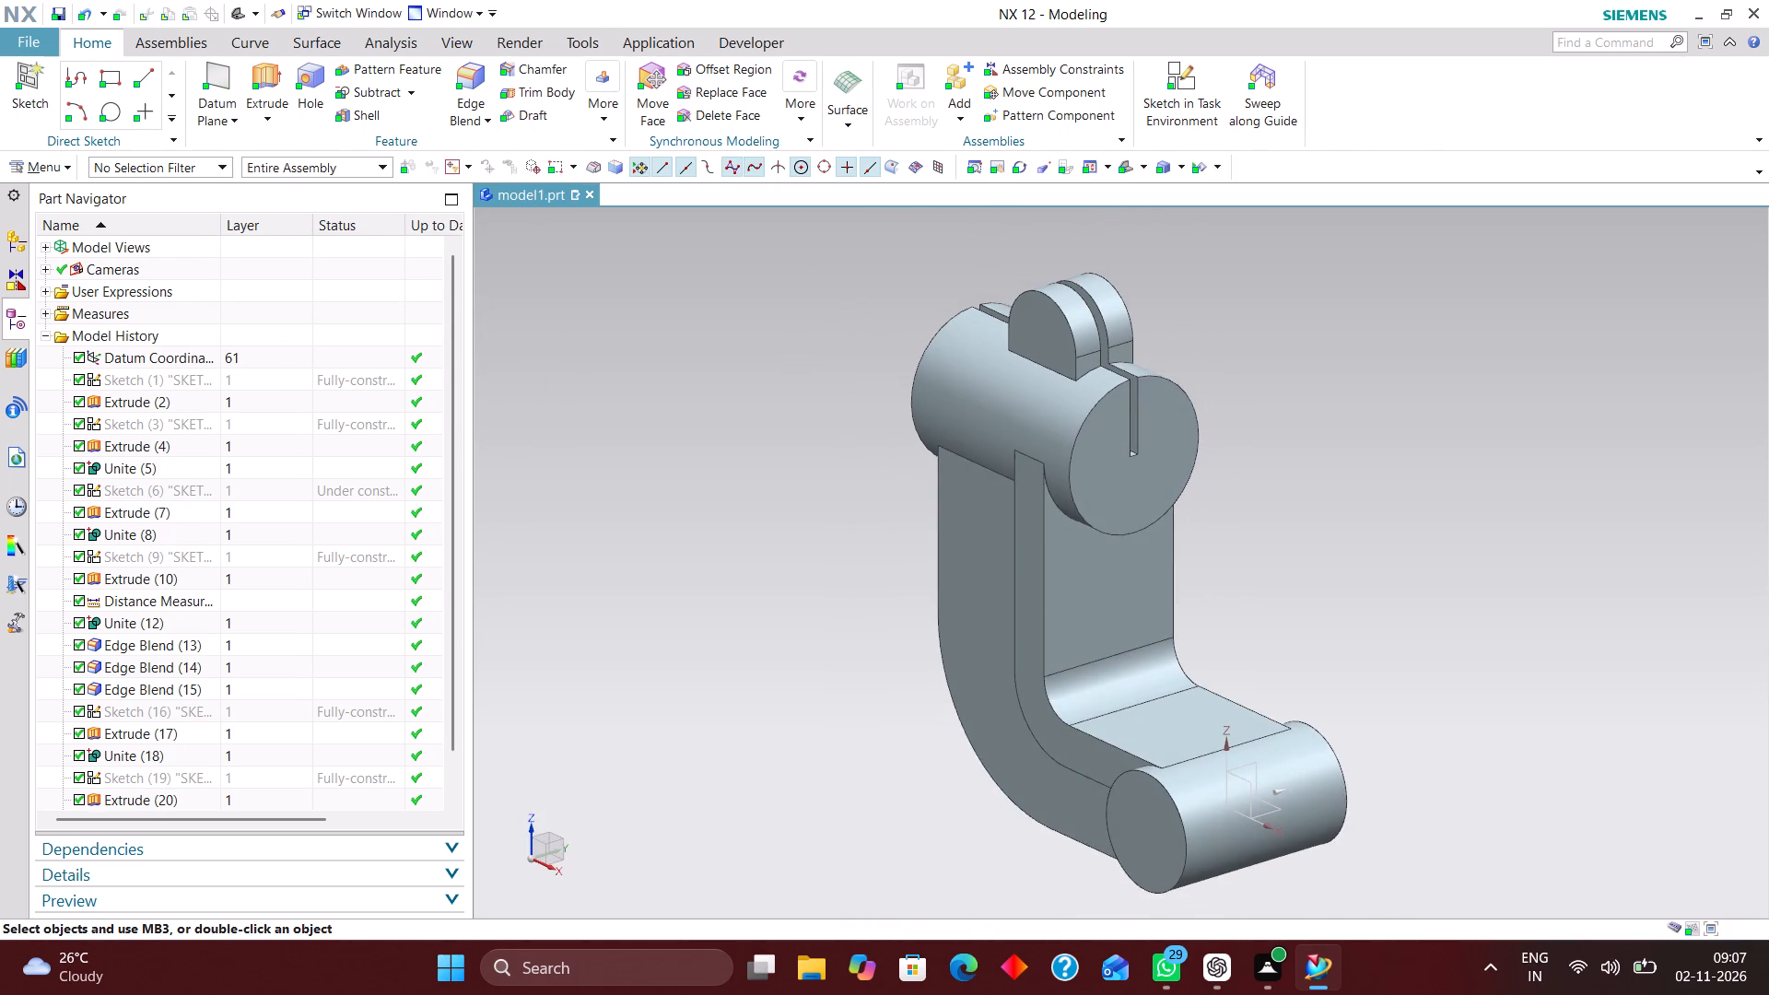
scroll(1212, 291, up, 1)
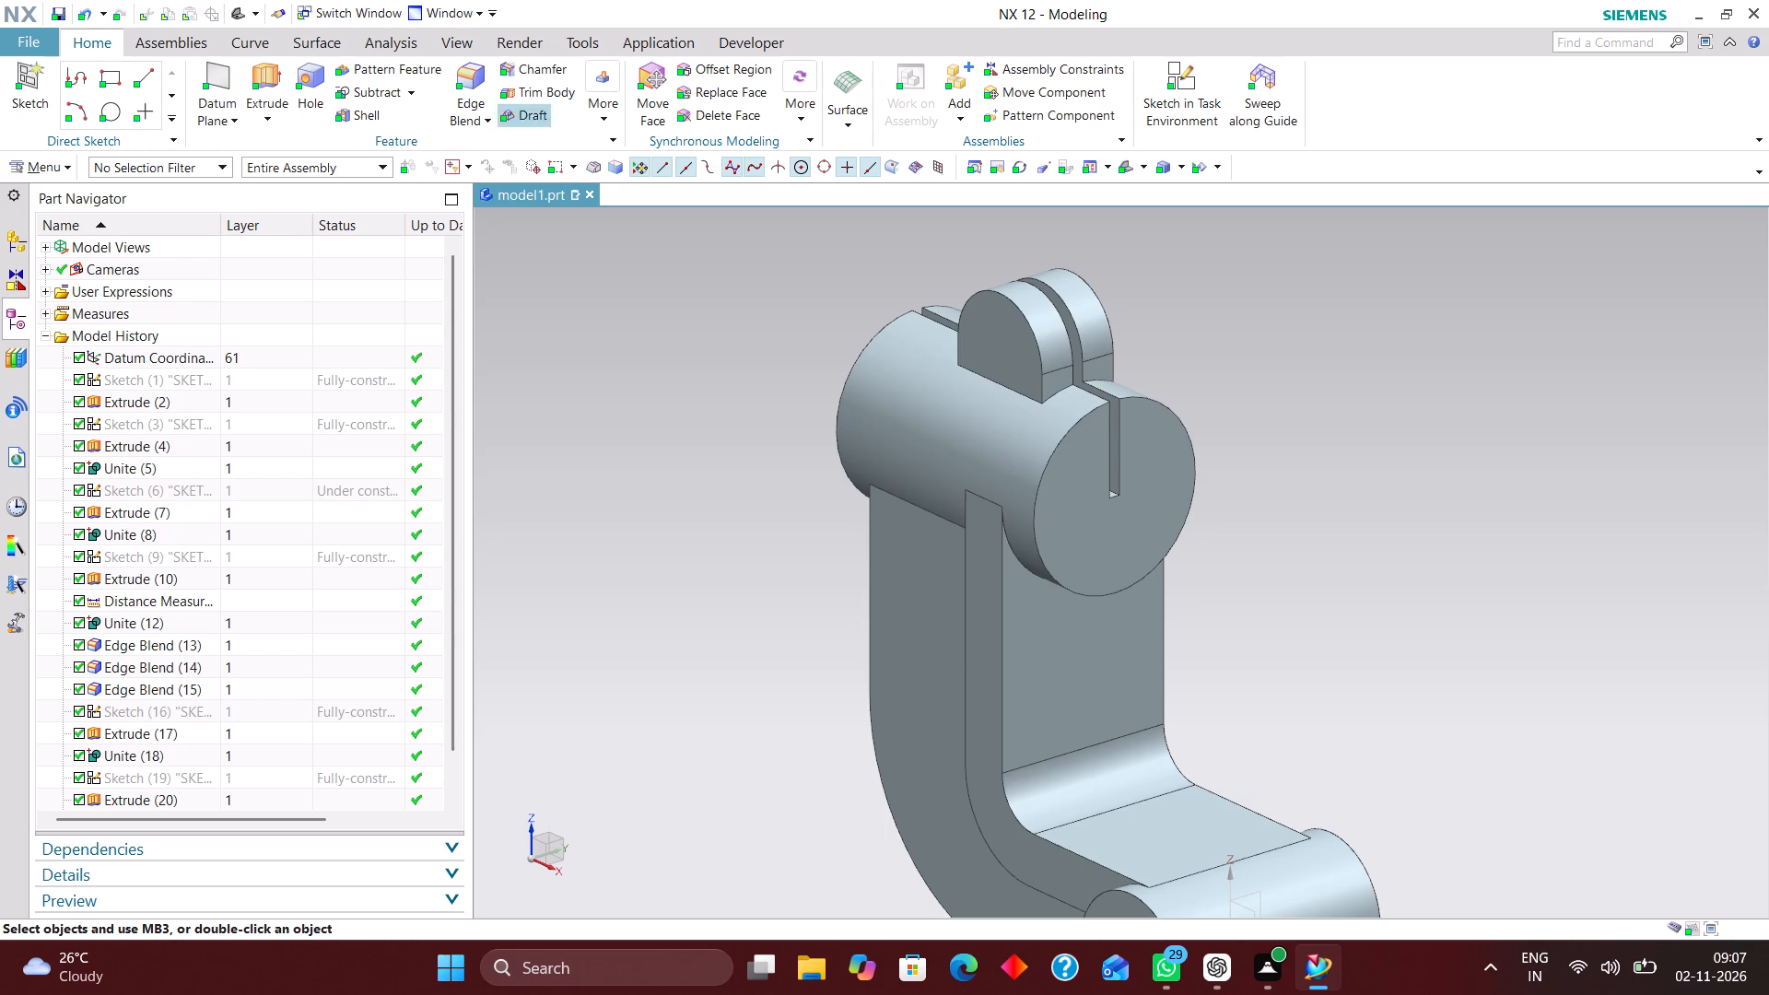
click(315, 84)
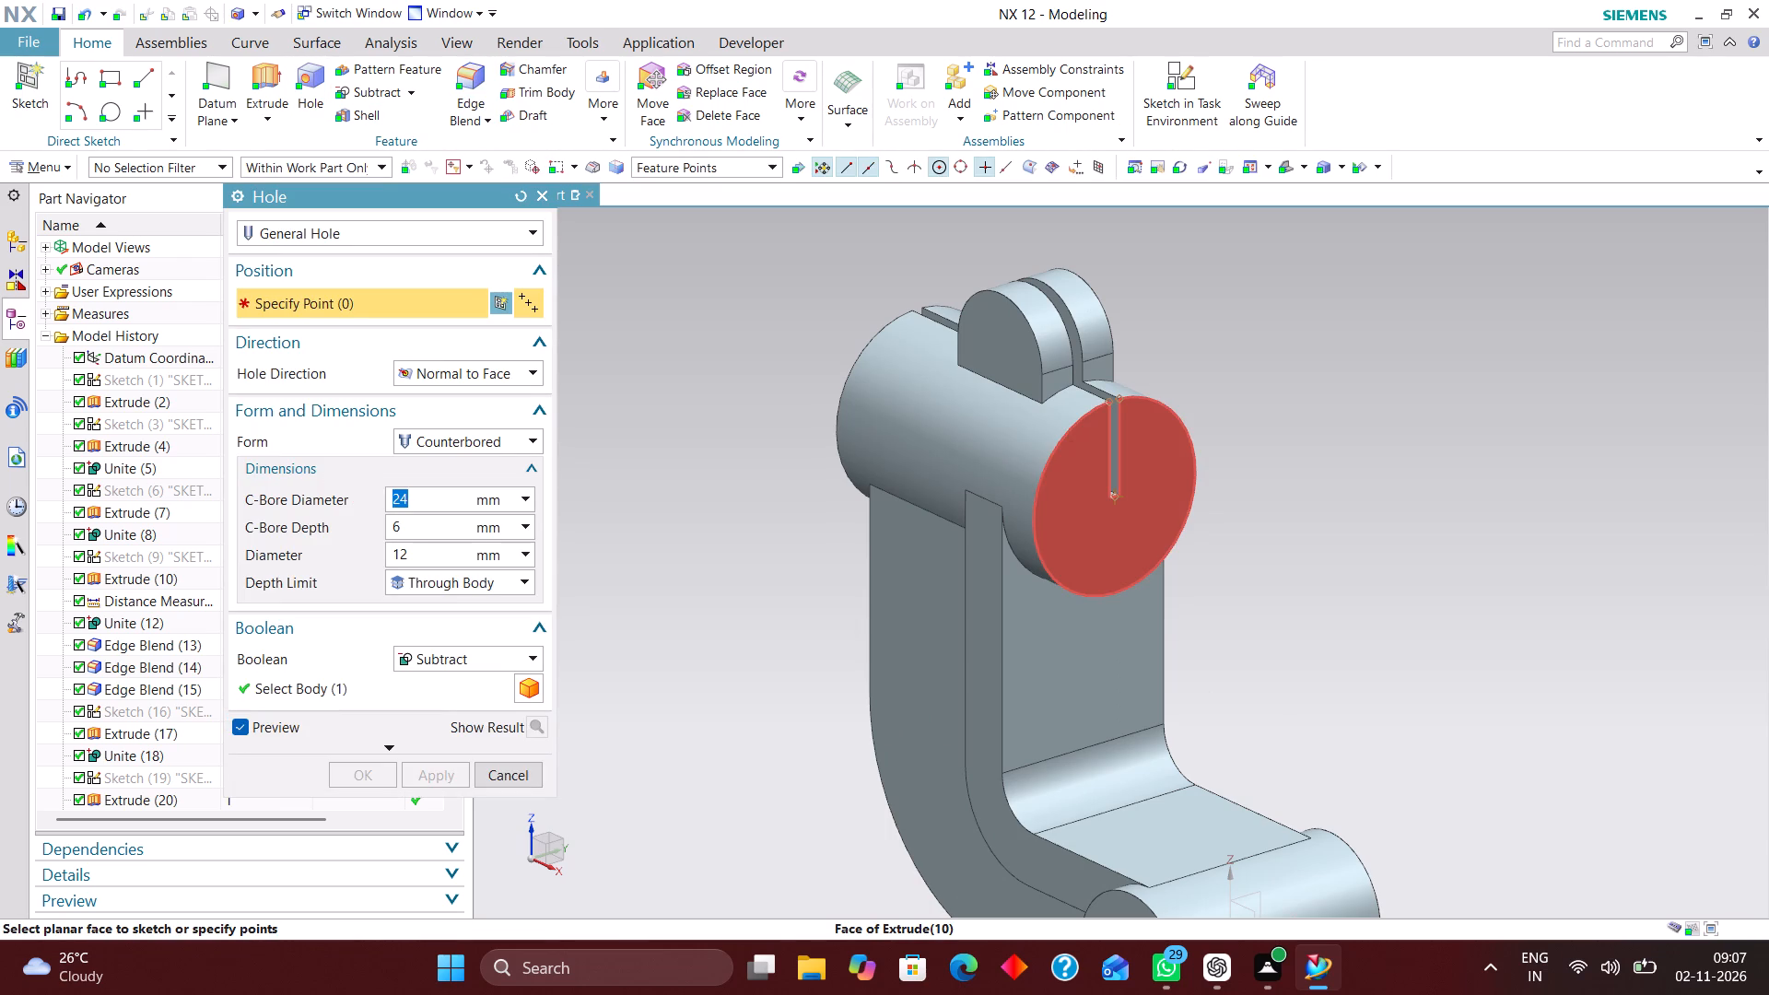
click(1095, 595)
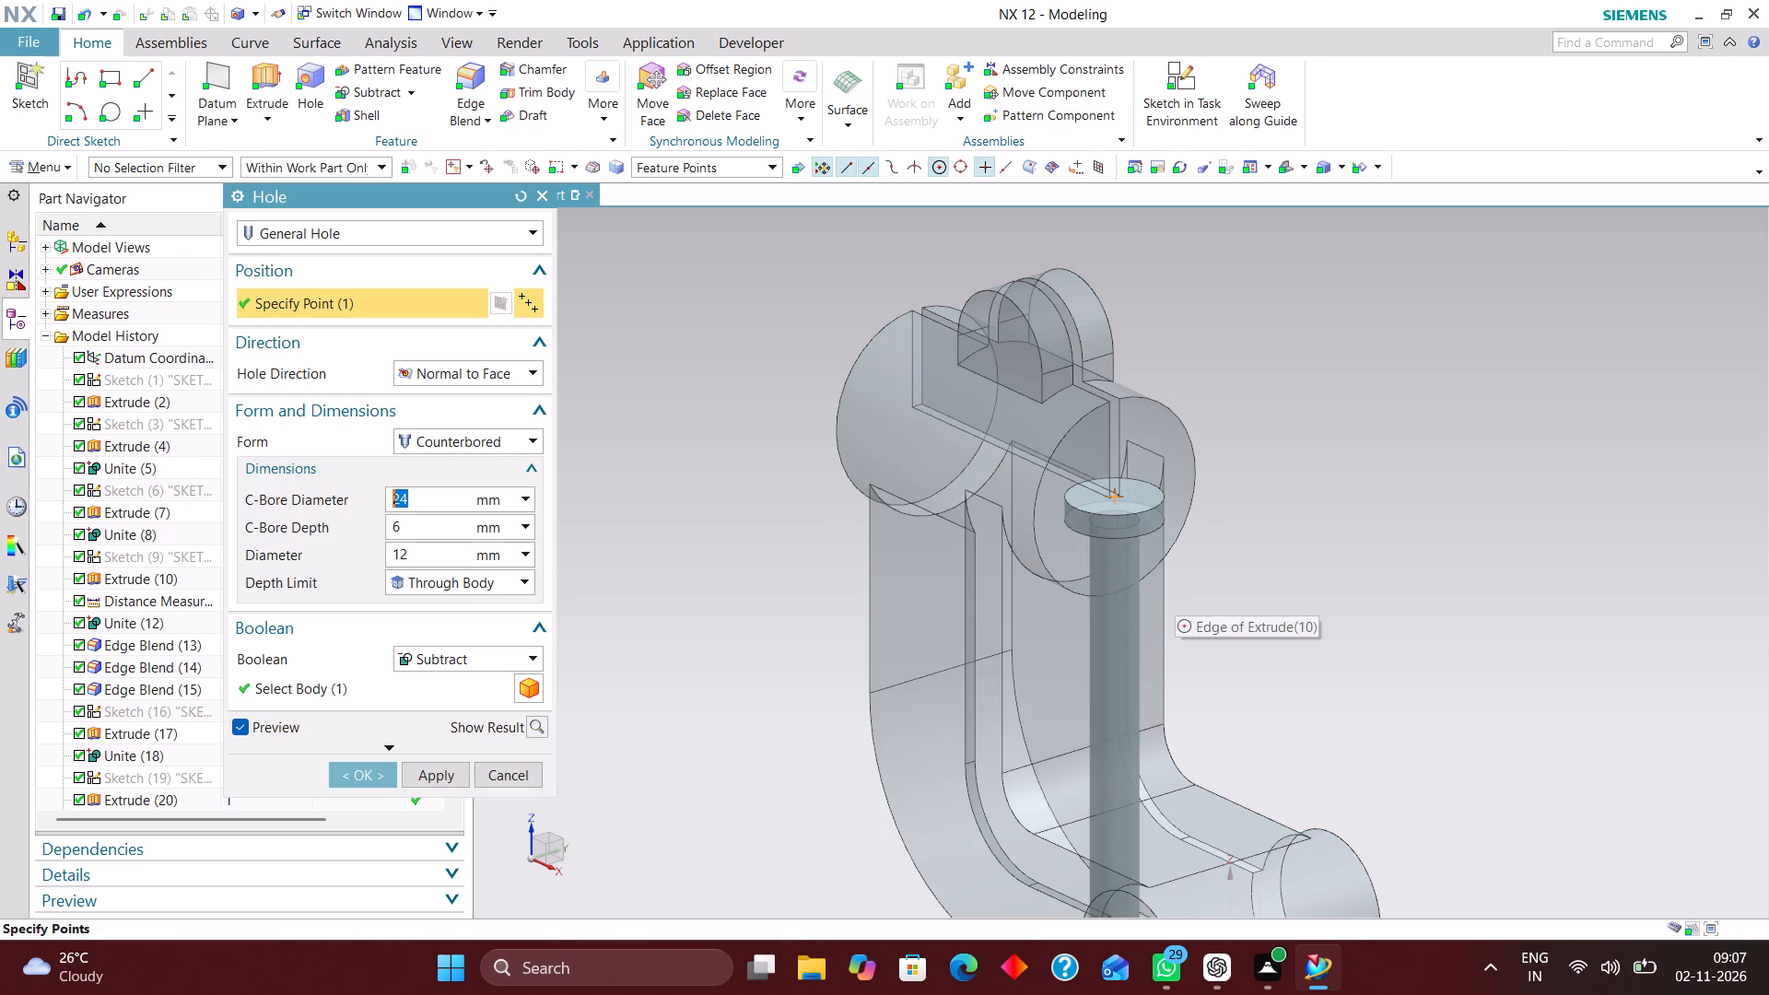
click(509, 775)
Roll the model history back by making the Unite just before the slot's sketch the current feature.
scroll(213, 717, down, 3)
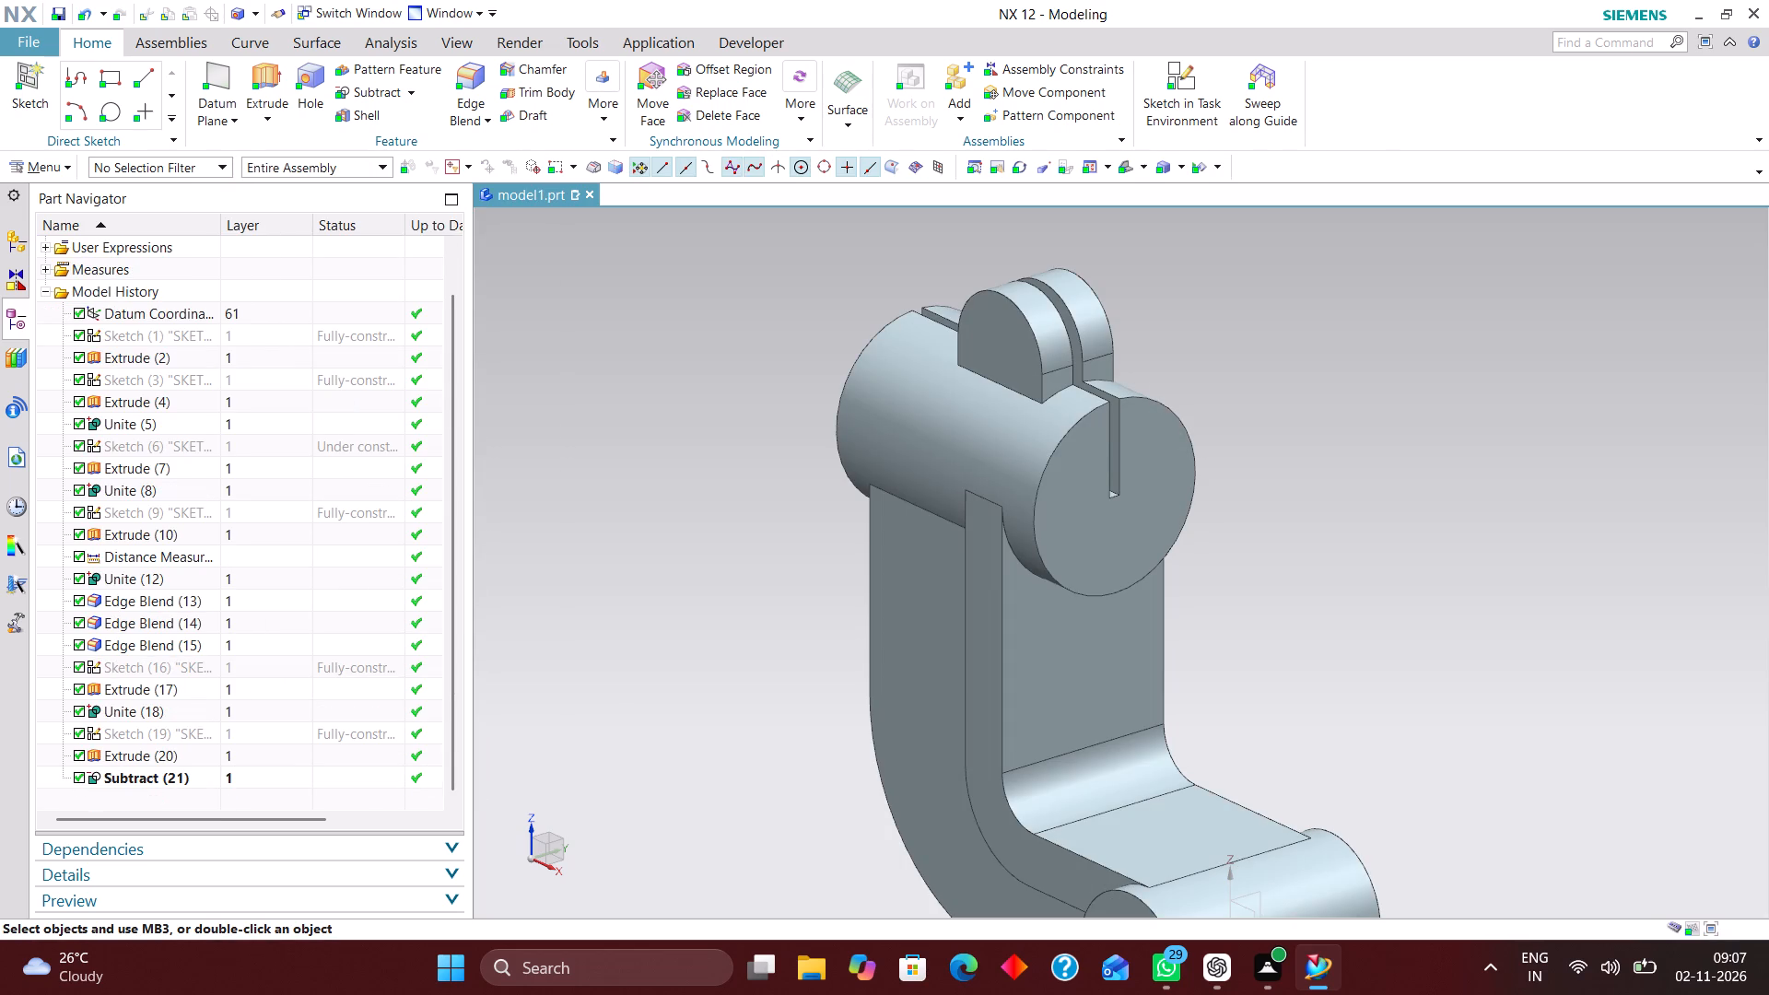
click(192, 708)
right_click(194, 704)
click(384, 723)
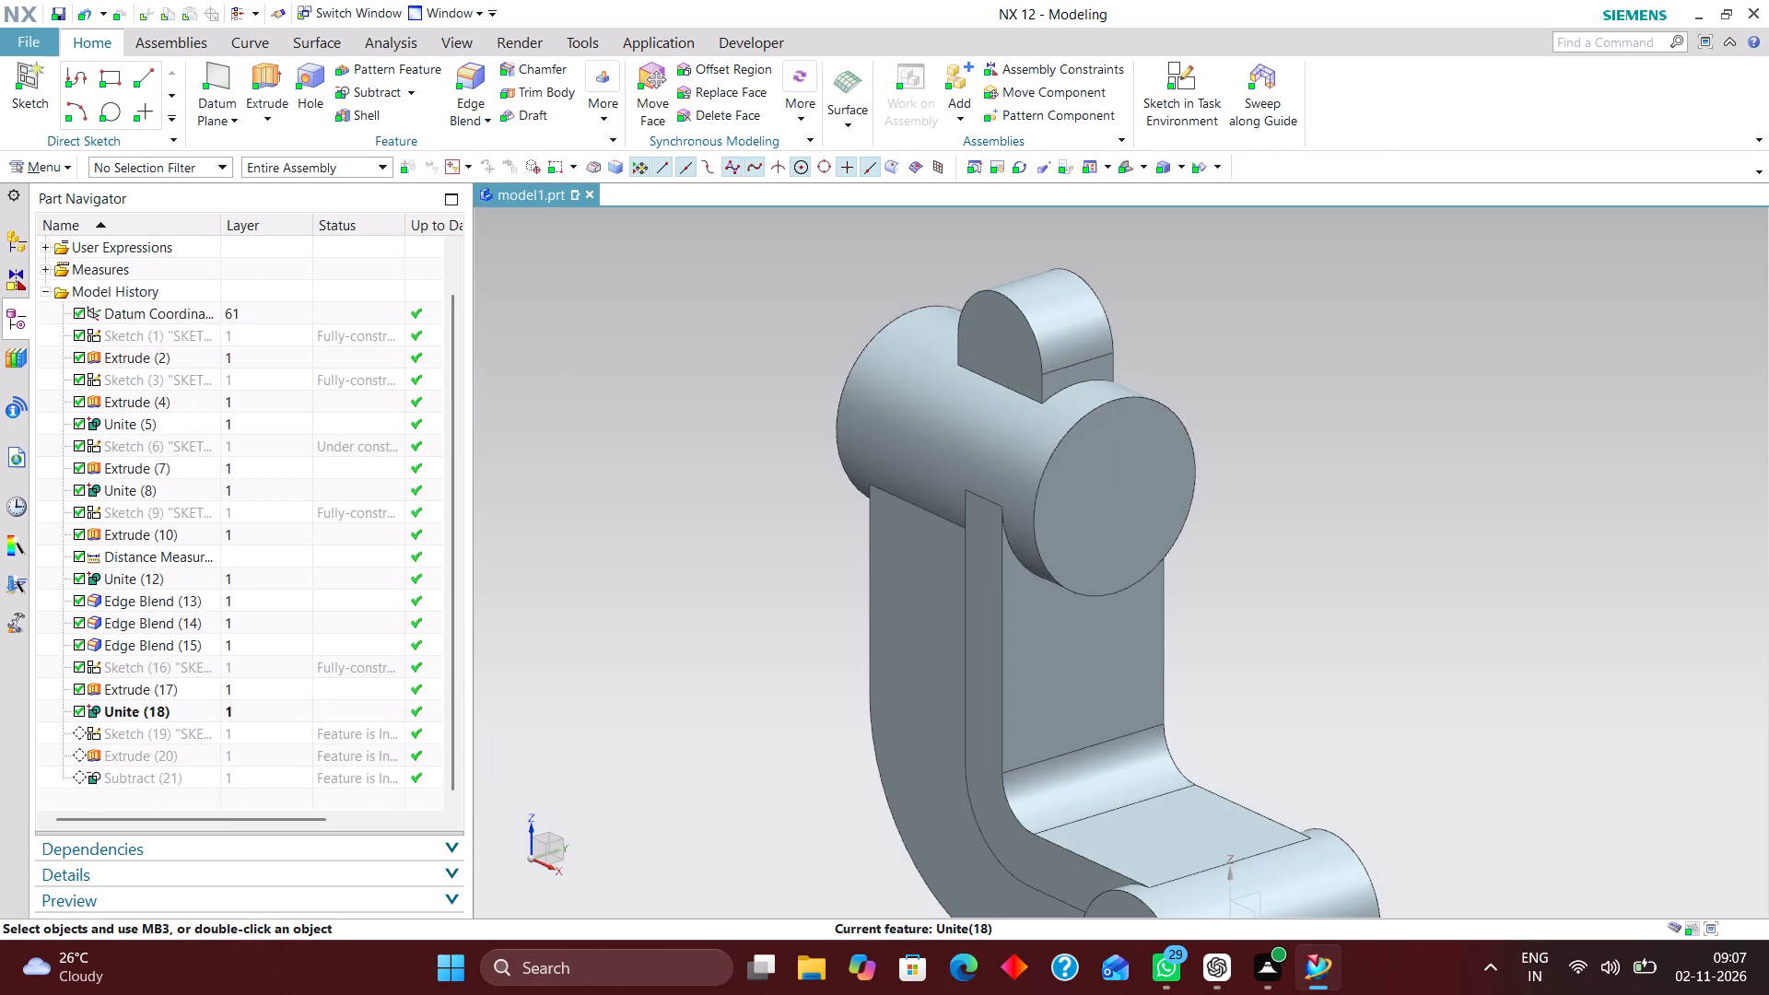
Cut a simple 34 mm diameter hole through the body, centred on the upper cylinder's end face, with Boolean Subtract.
click(312, 80)
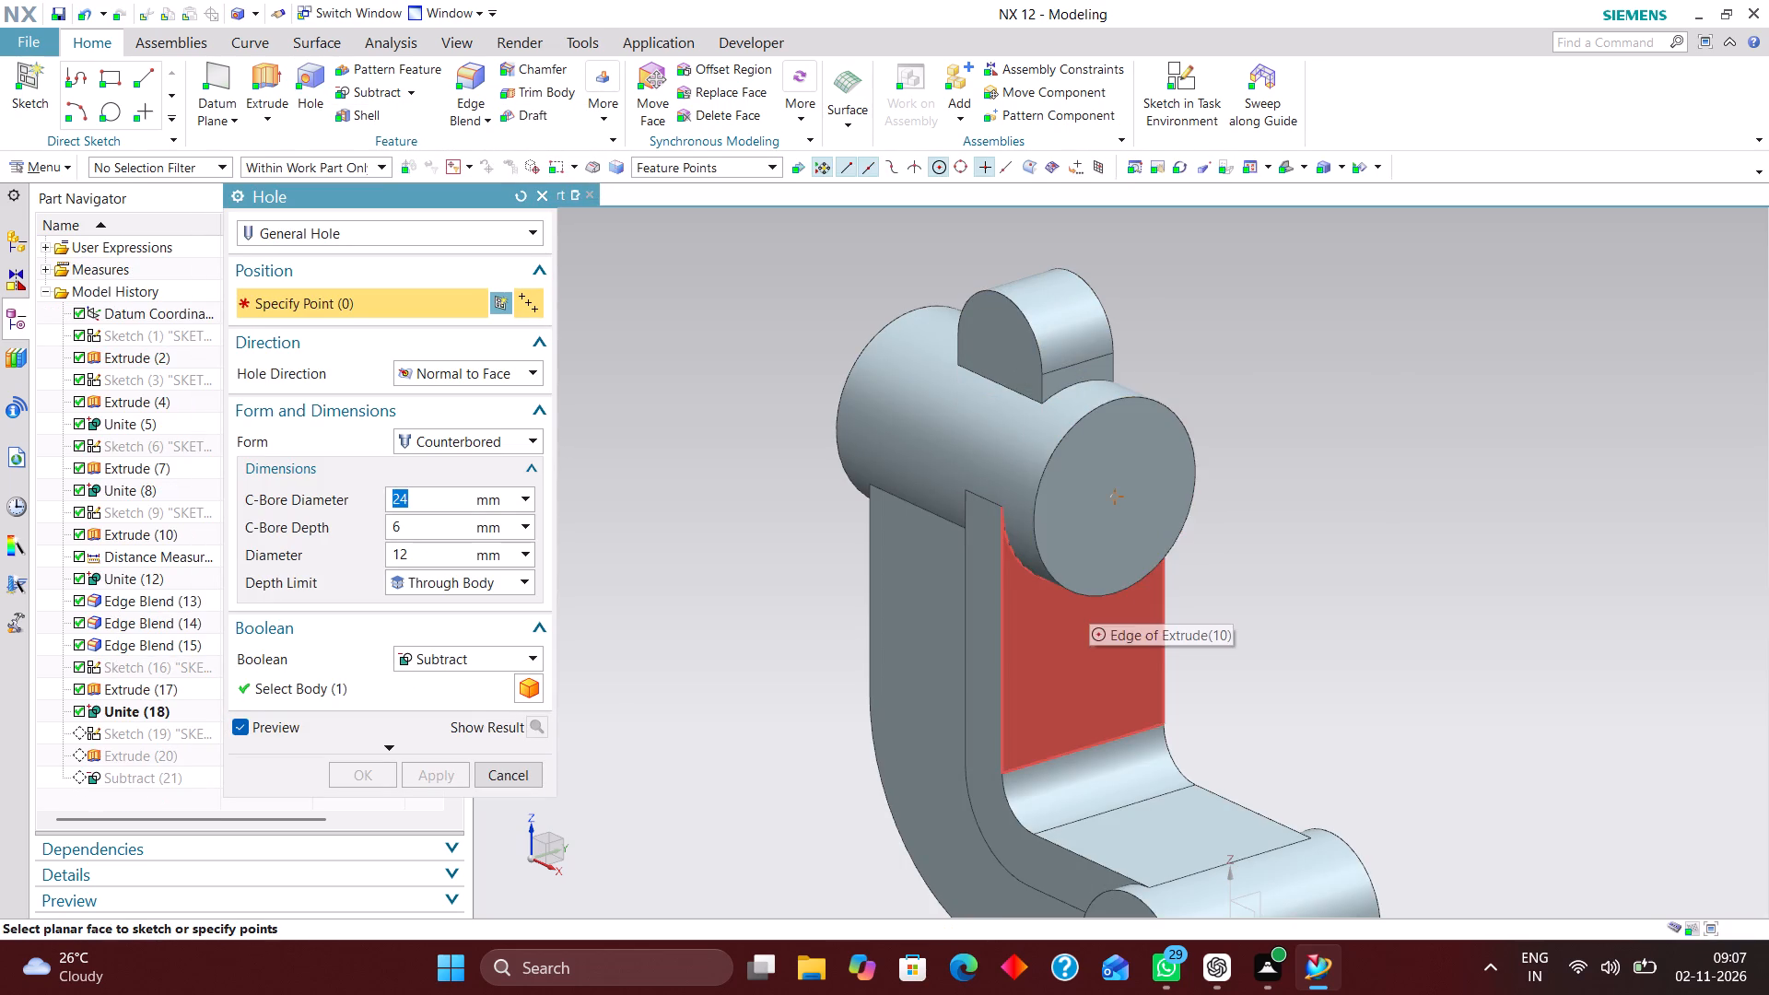
click(1136, 395)
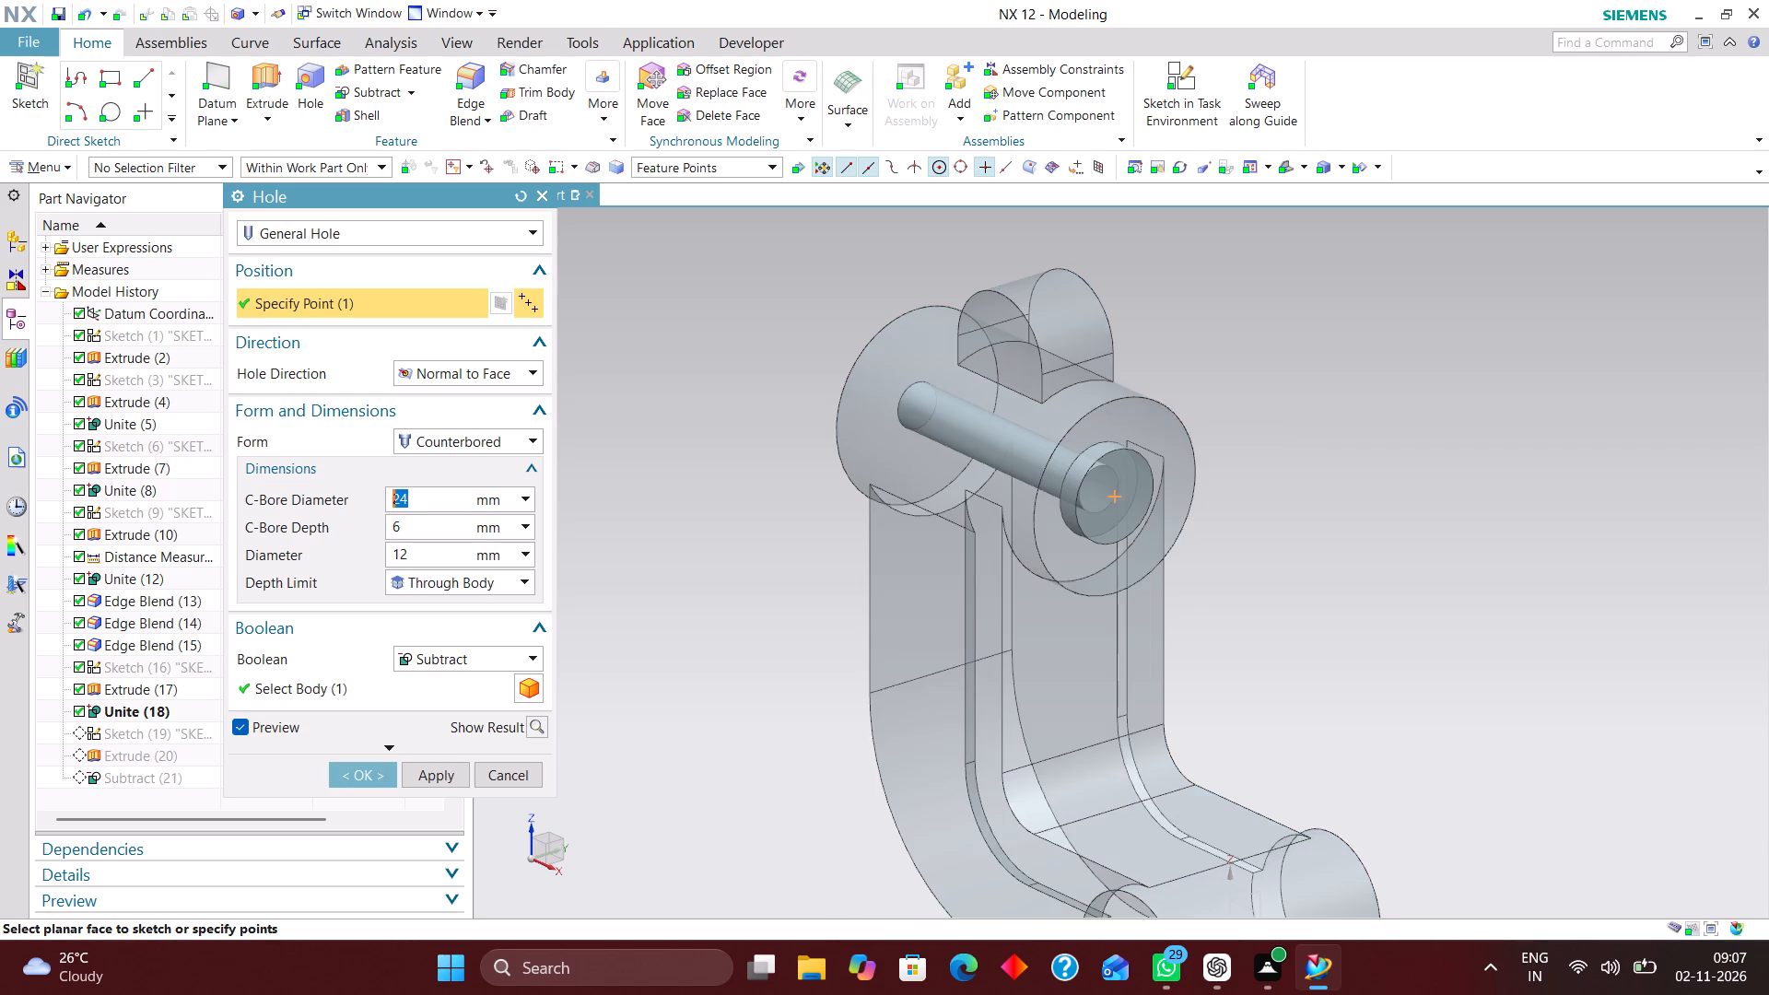
click(477, 439)
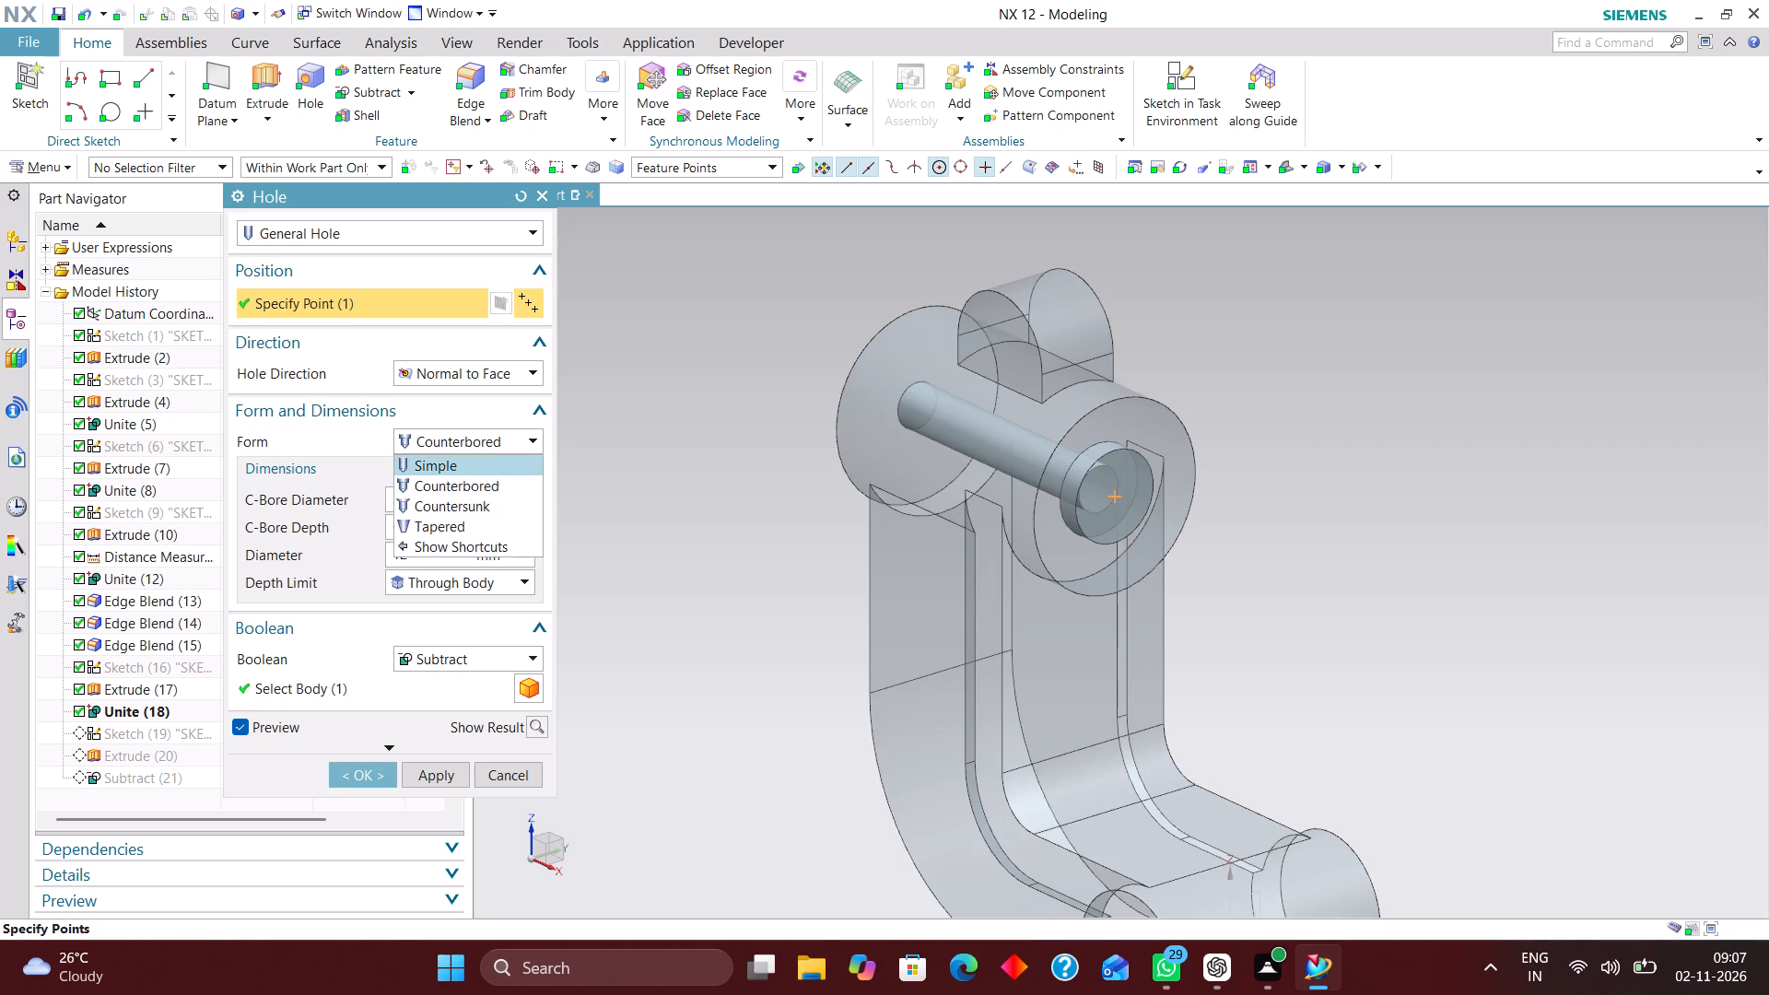
click(475, 456)
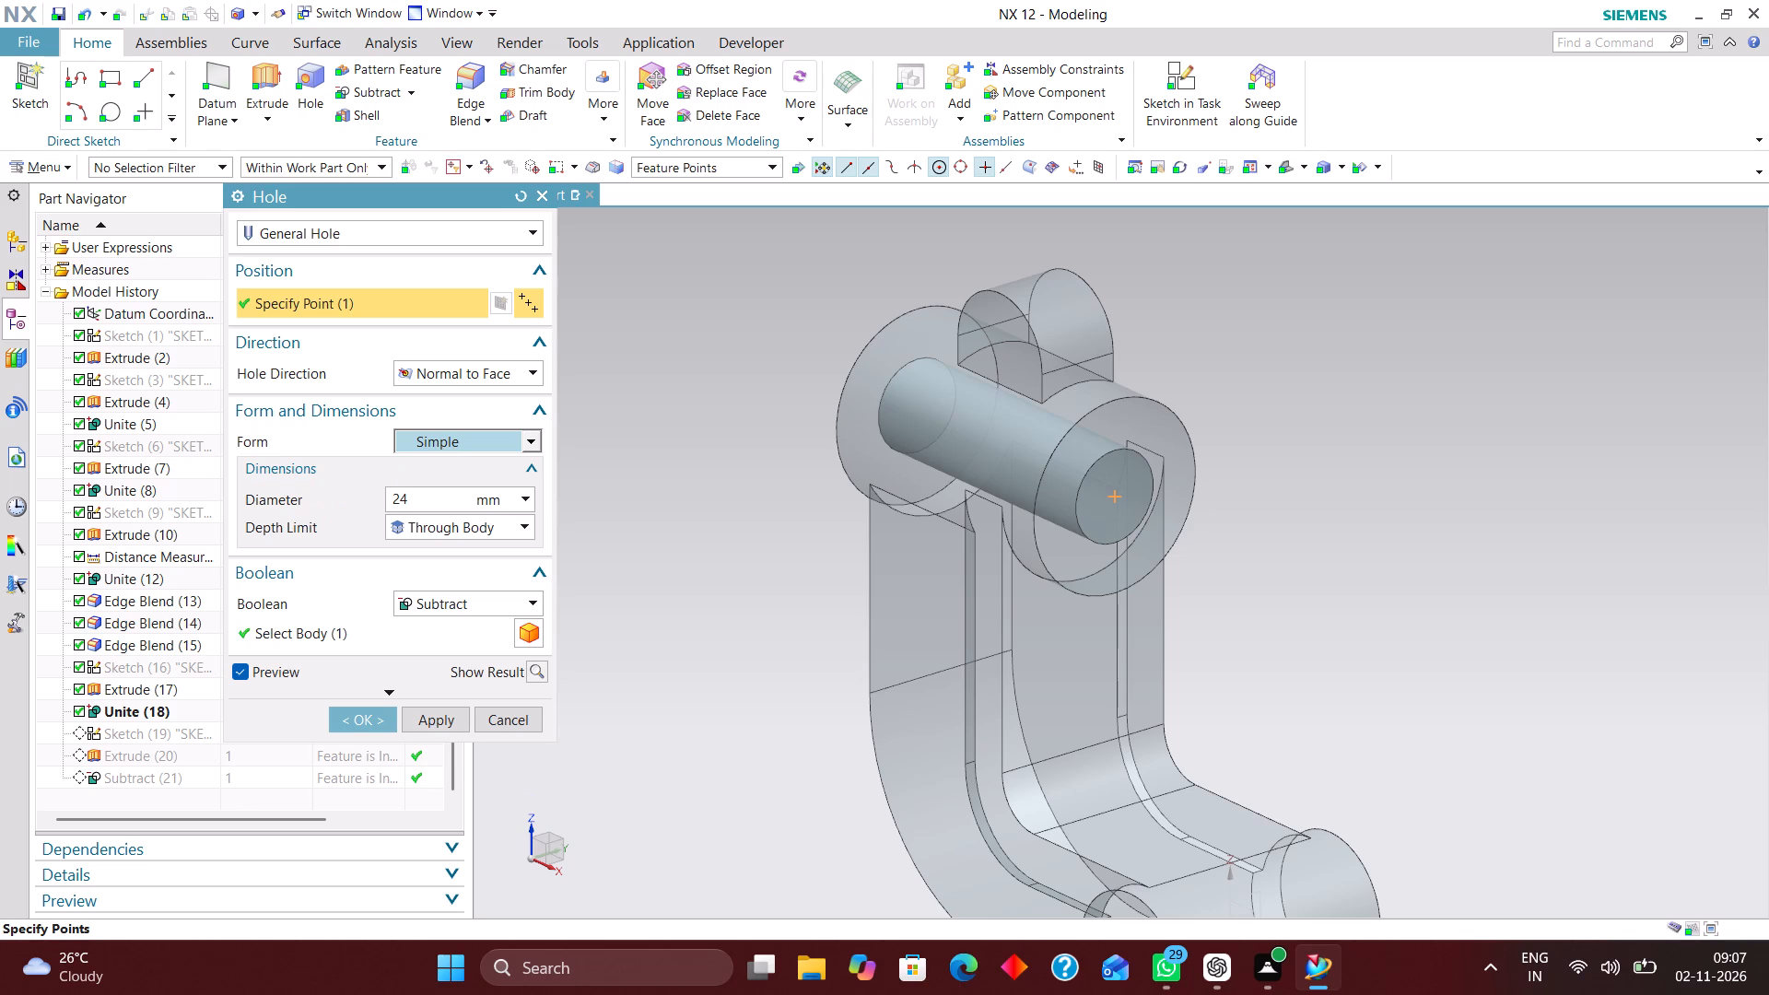
drag(415, 500, 233, 509)
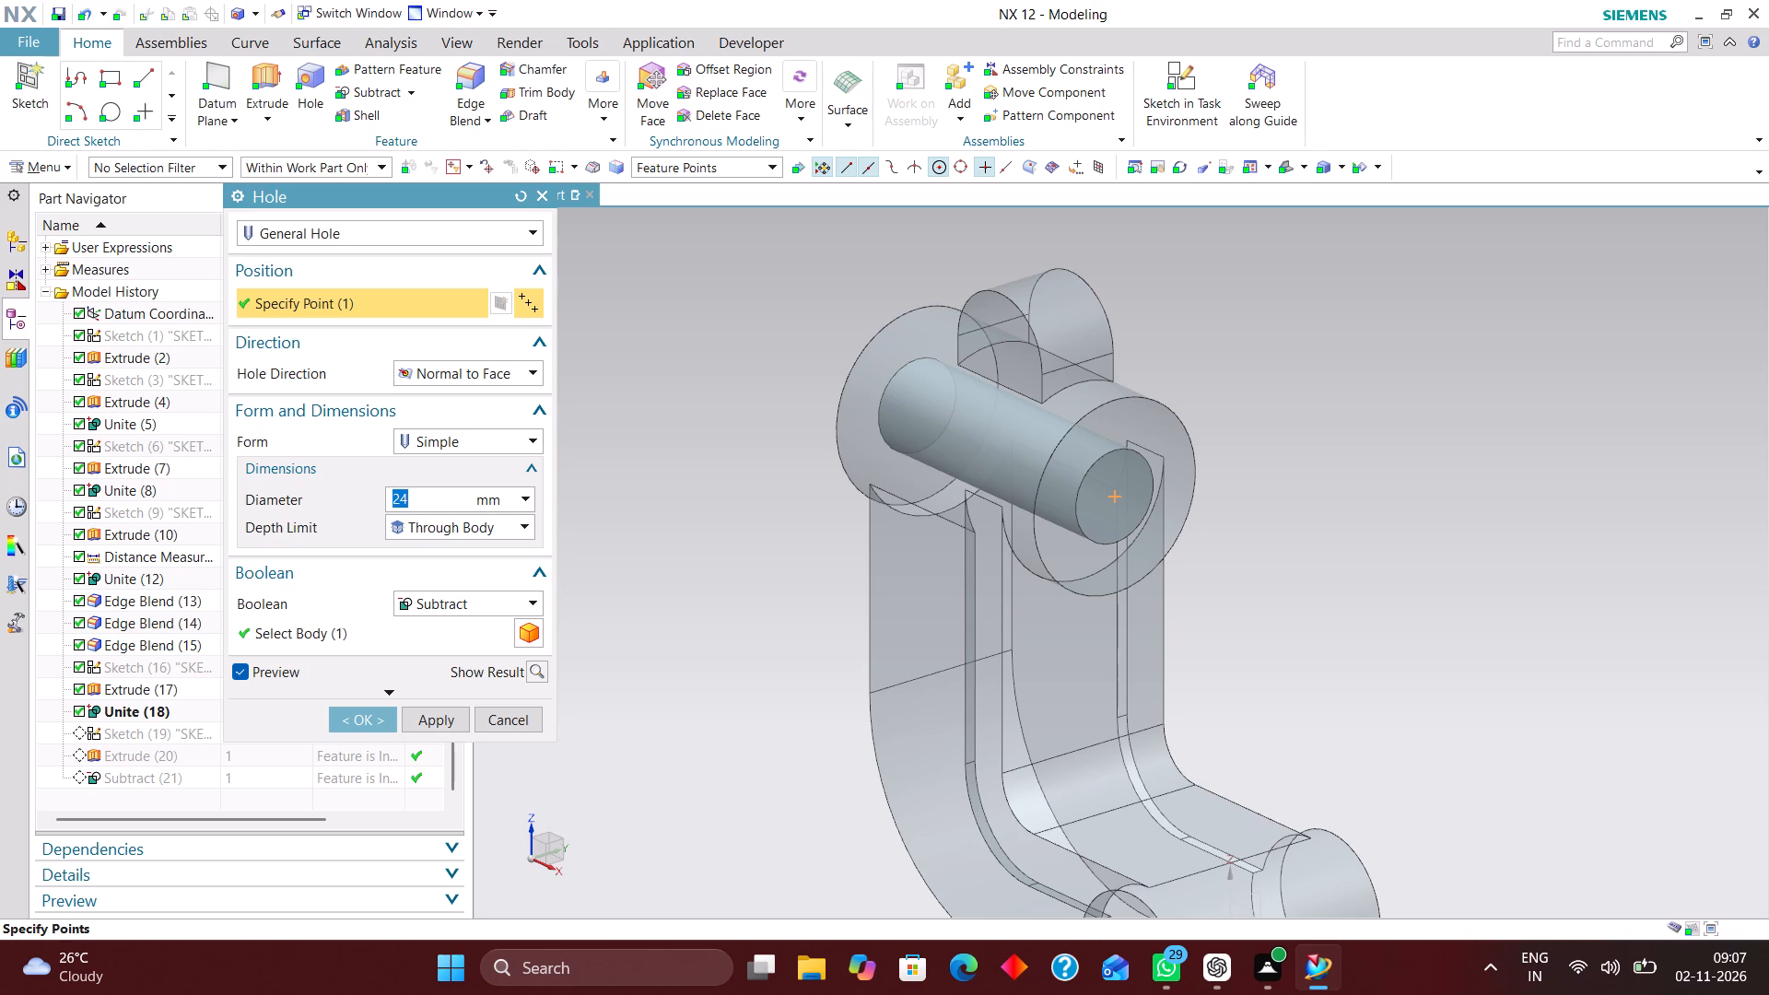
text(34)
key(Return)
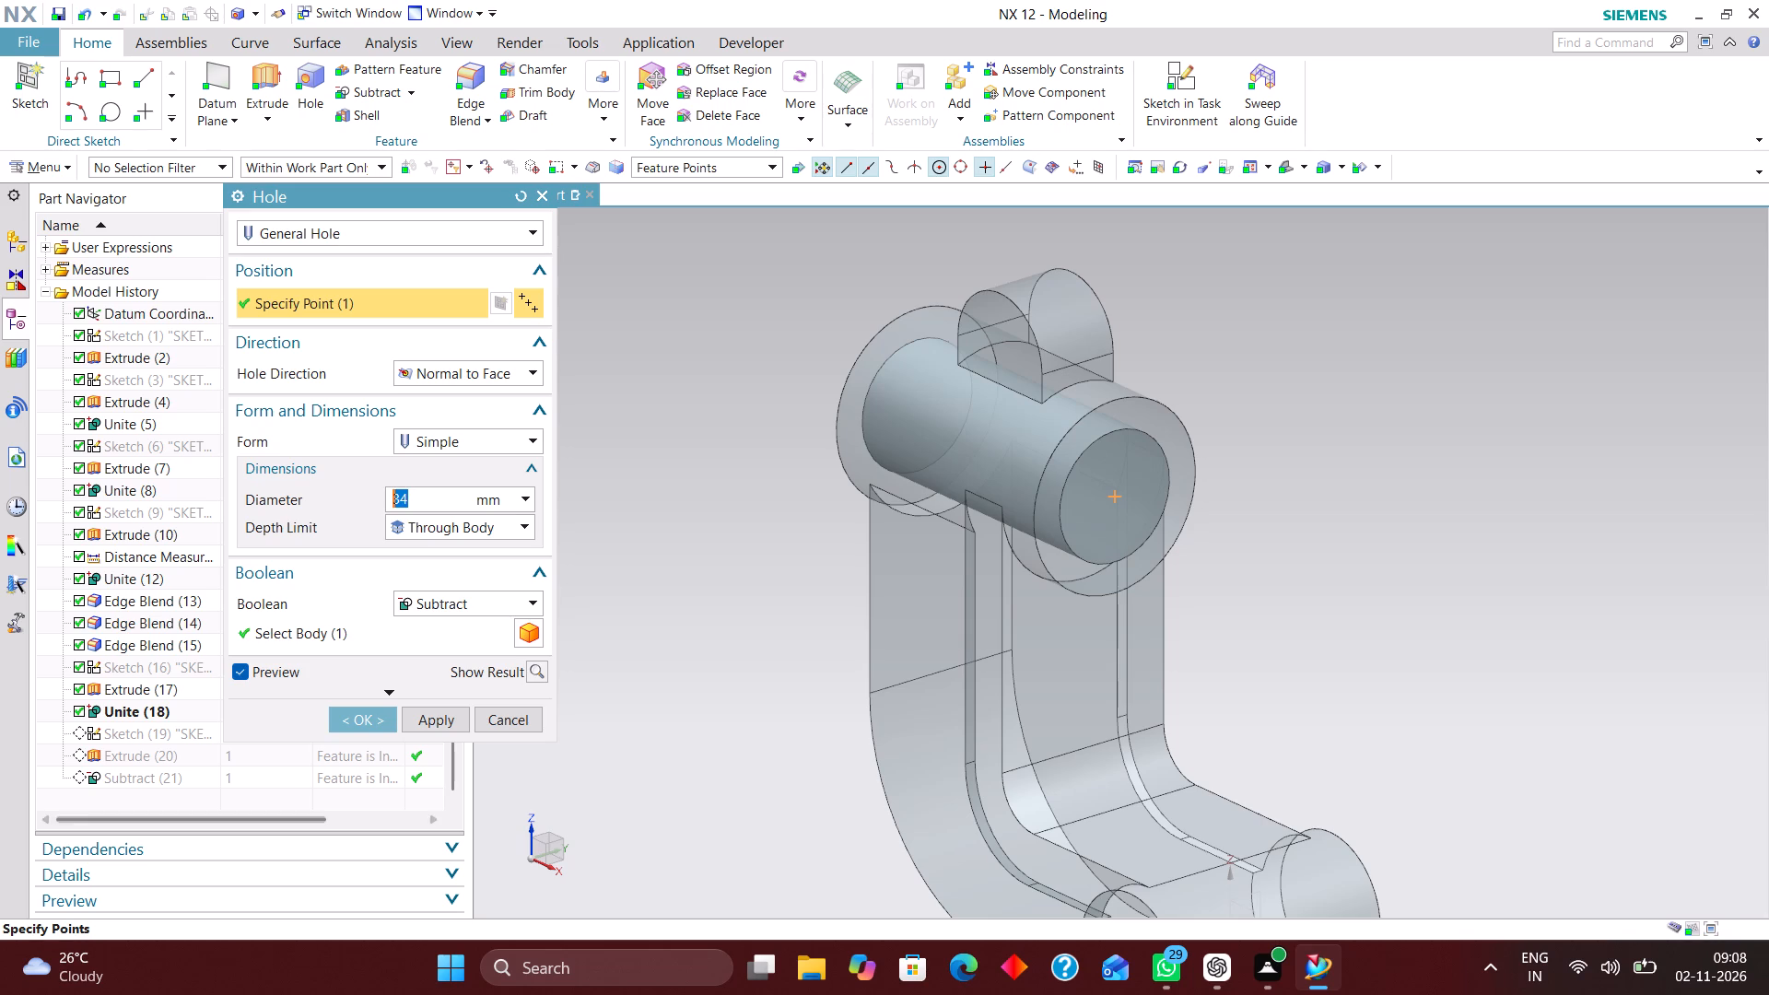
click(359, 722)
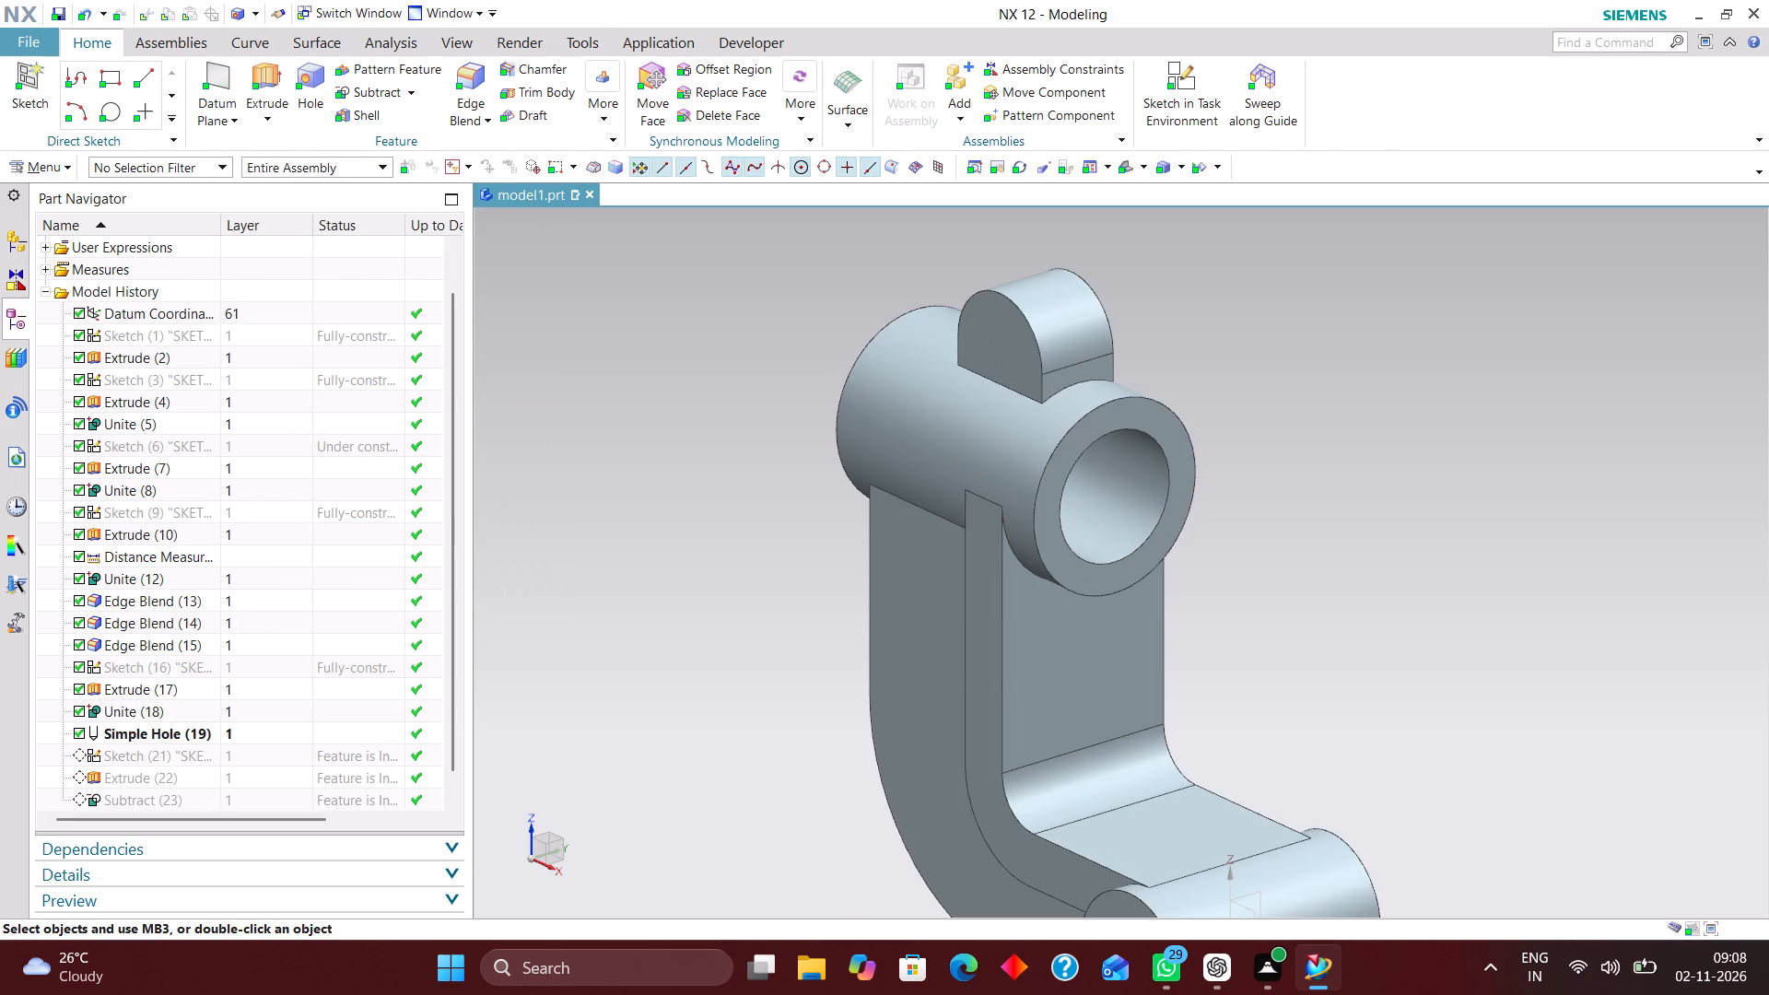
Roll the model history forward by making the slot's Subtract the current feature.
scroll(281, 605, down, 5)
click(268, 777)
right_click(282, 774)
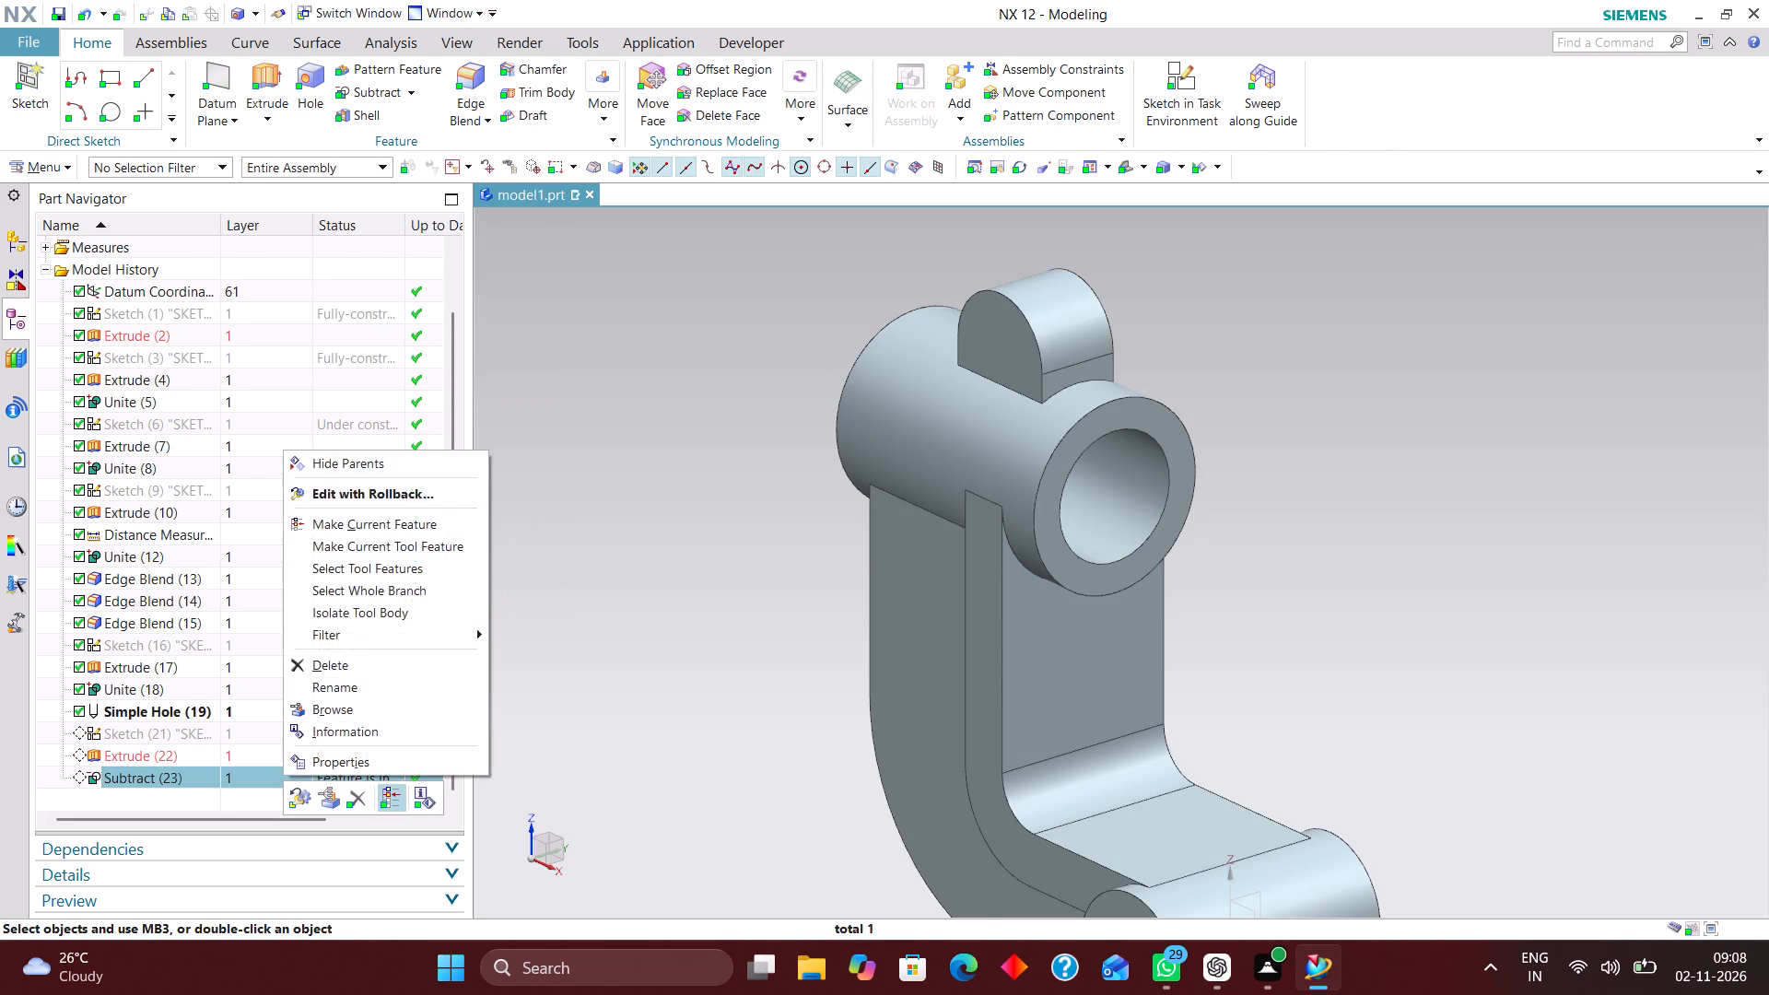
click(385, 794)
Cut a simple 14 mm diameter hole through the body, concentric with the slotted lug's arc, with Boolean Subtract.
middle_drag(1395, 484, 1313, 509)
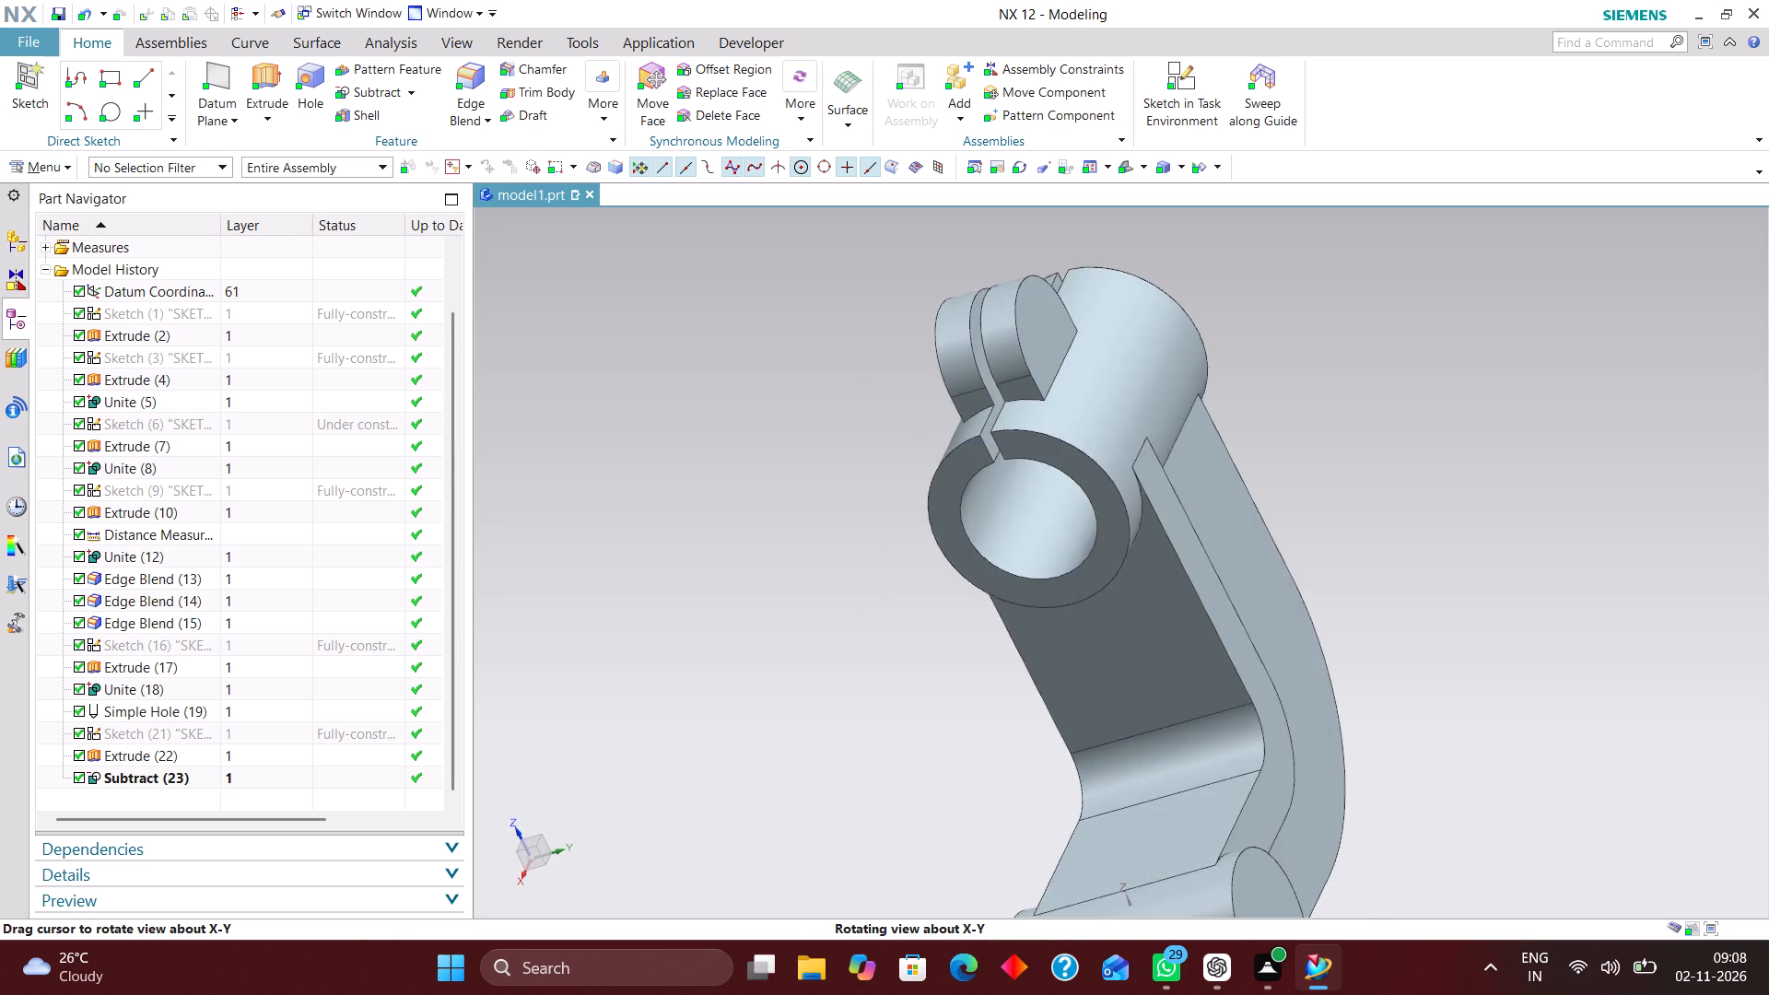
middle_drag(1313, 509, 1393, 492)
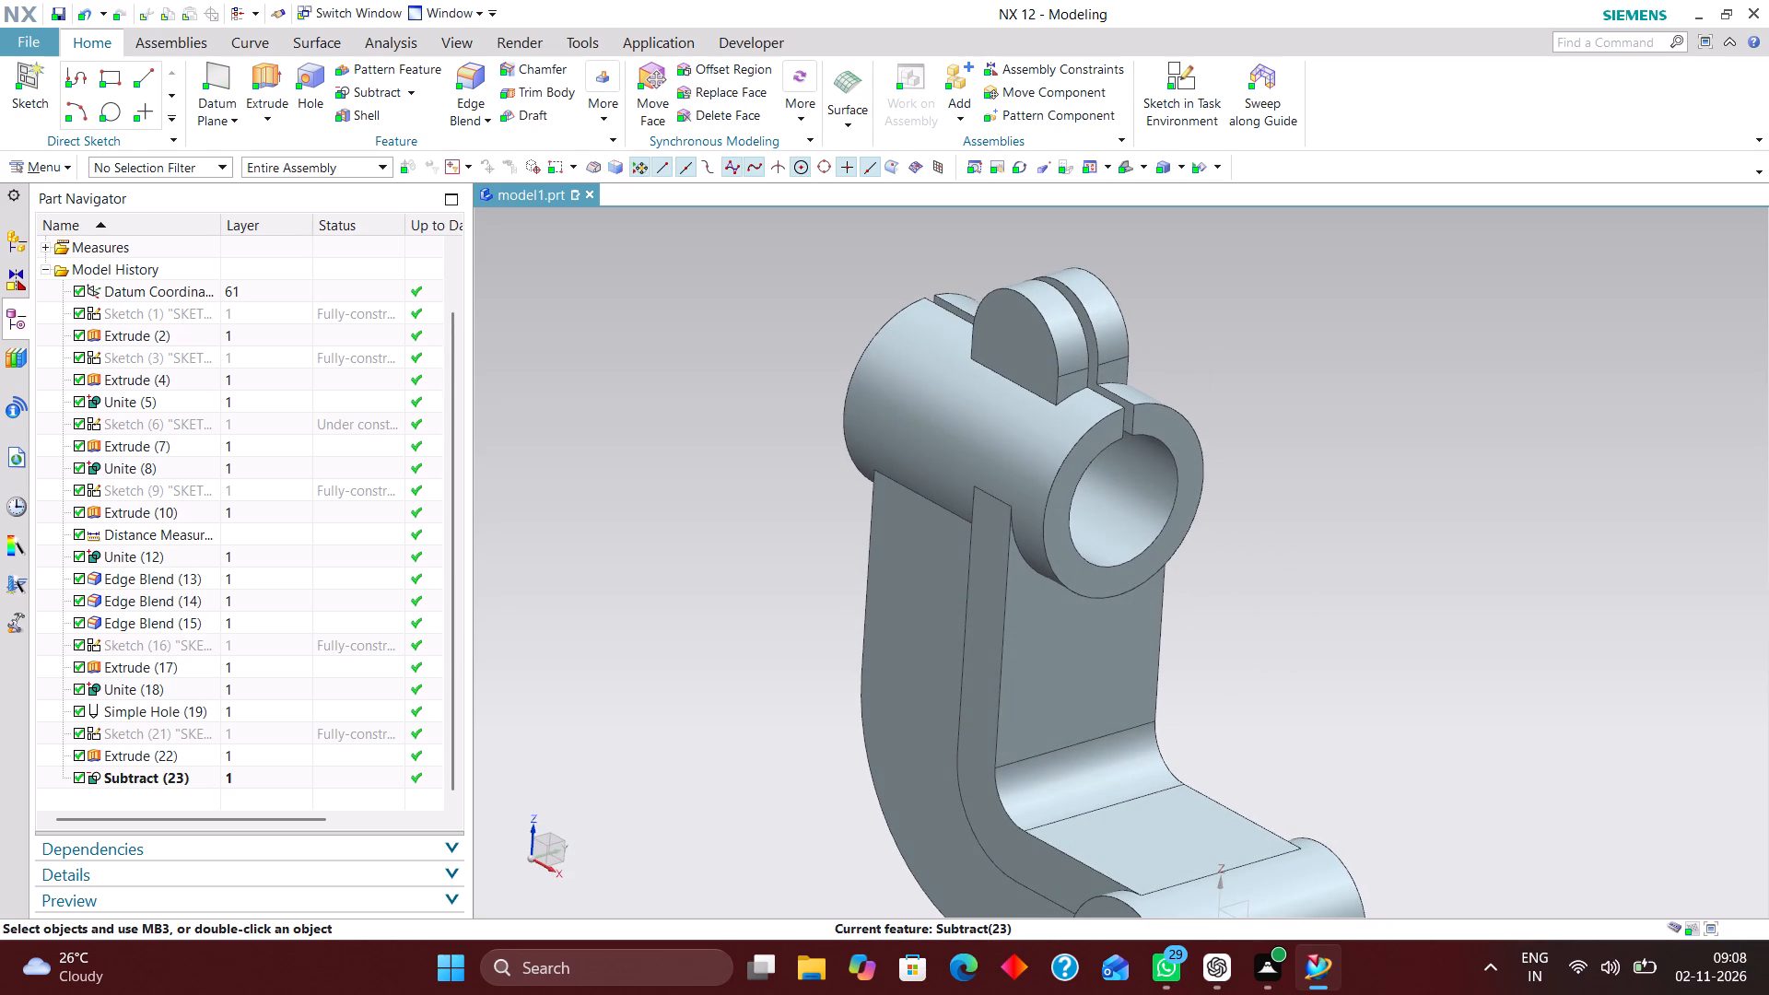
click(311, 64)
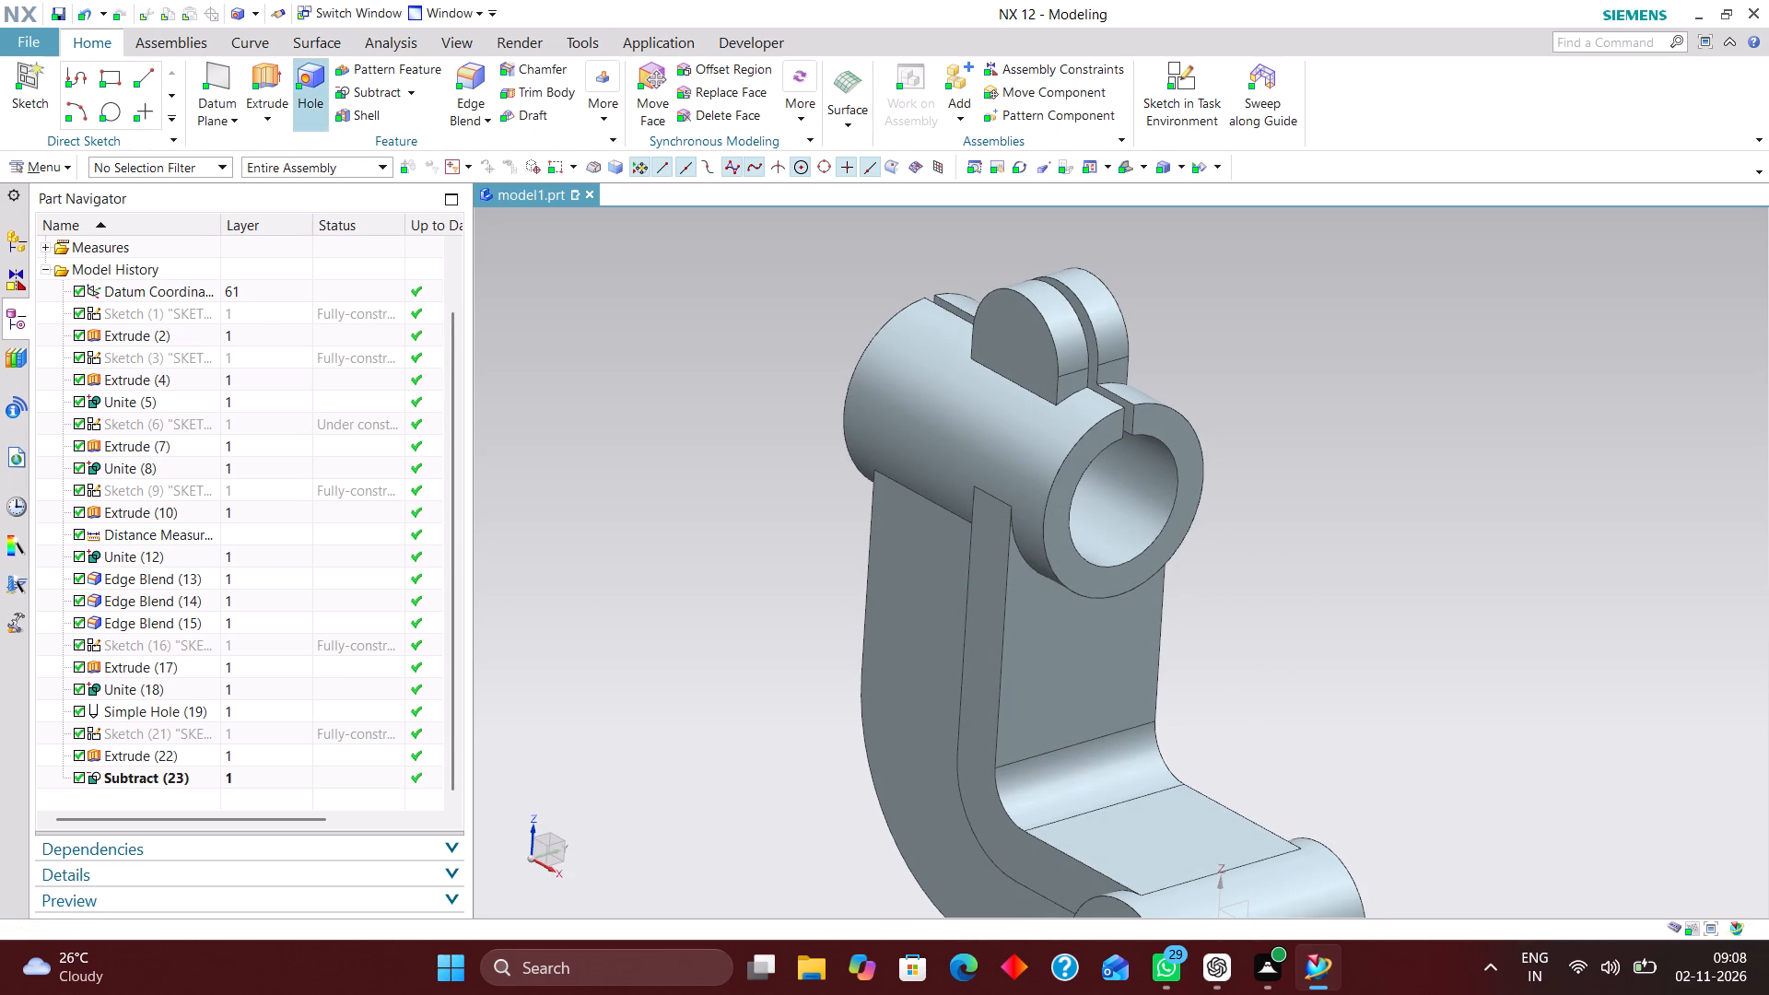
scroll(1046, 324, up, 4)
click(1054, 325)
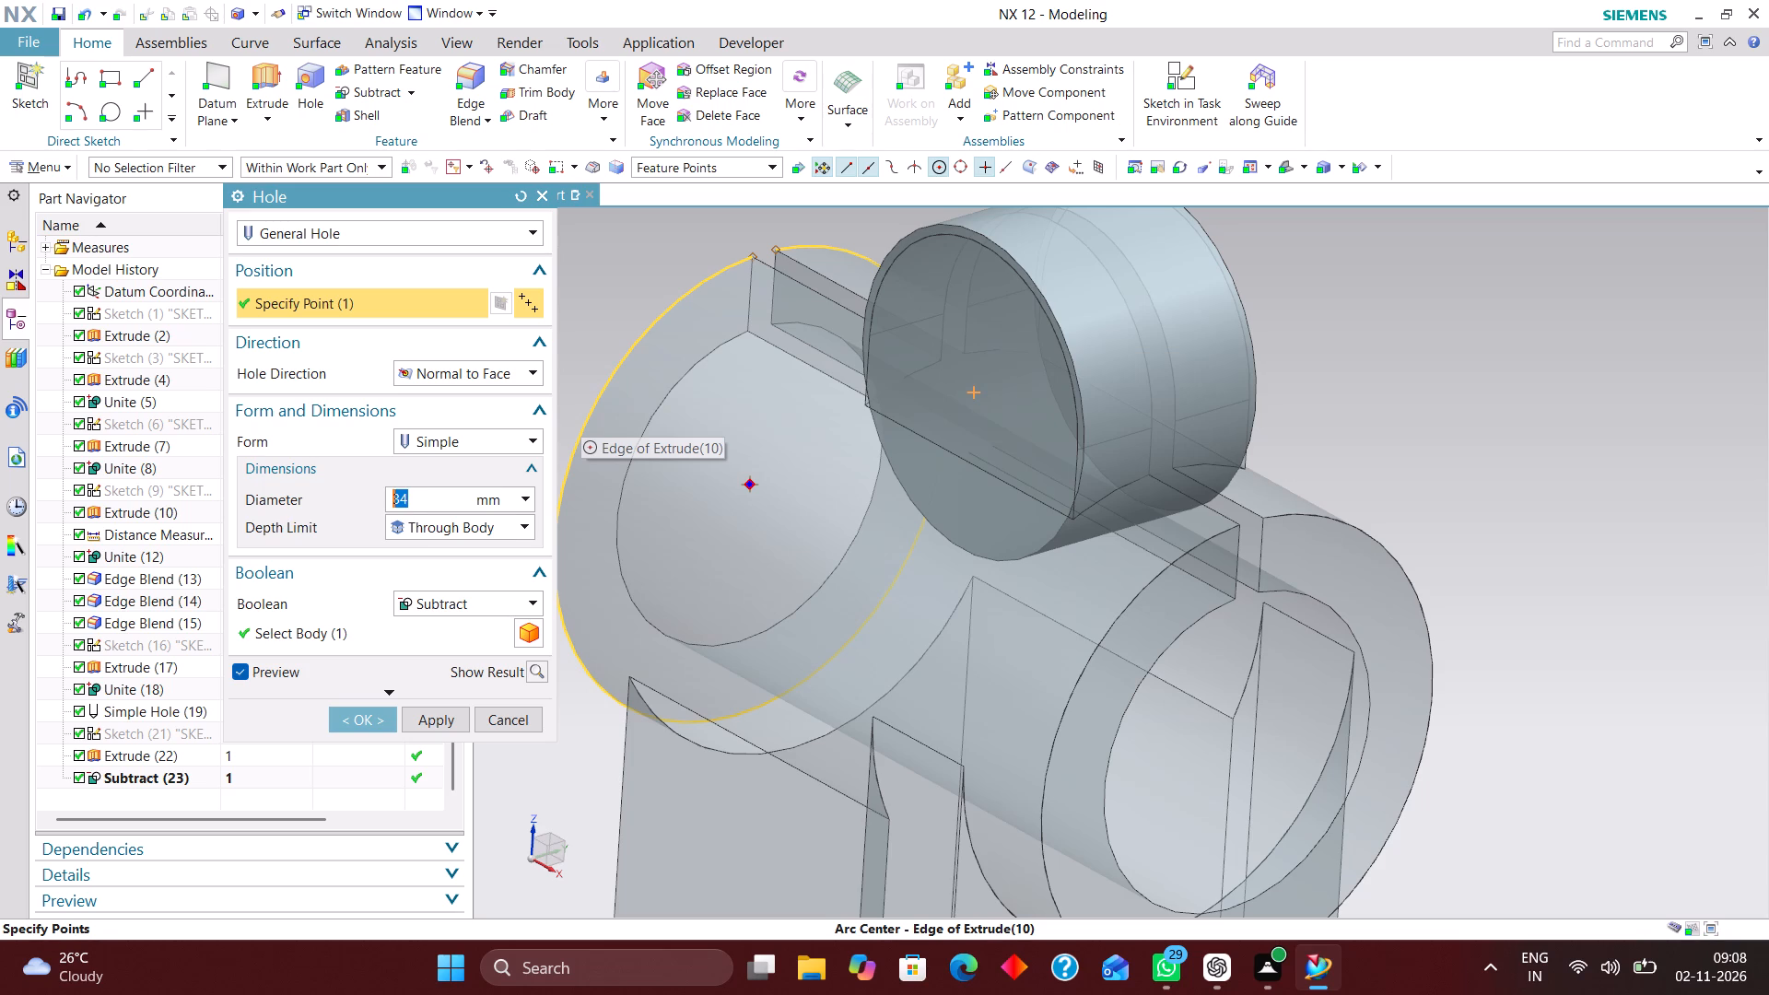
text(16)
key(Return)
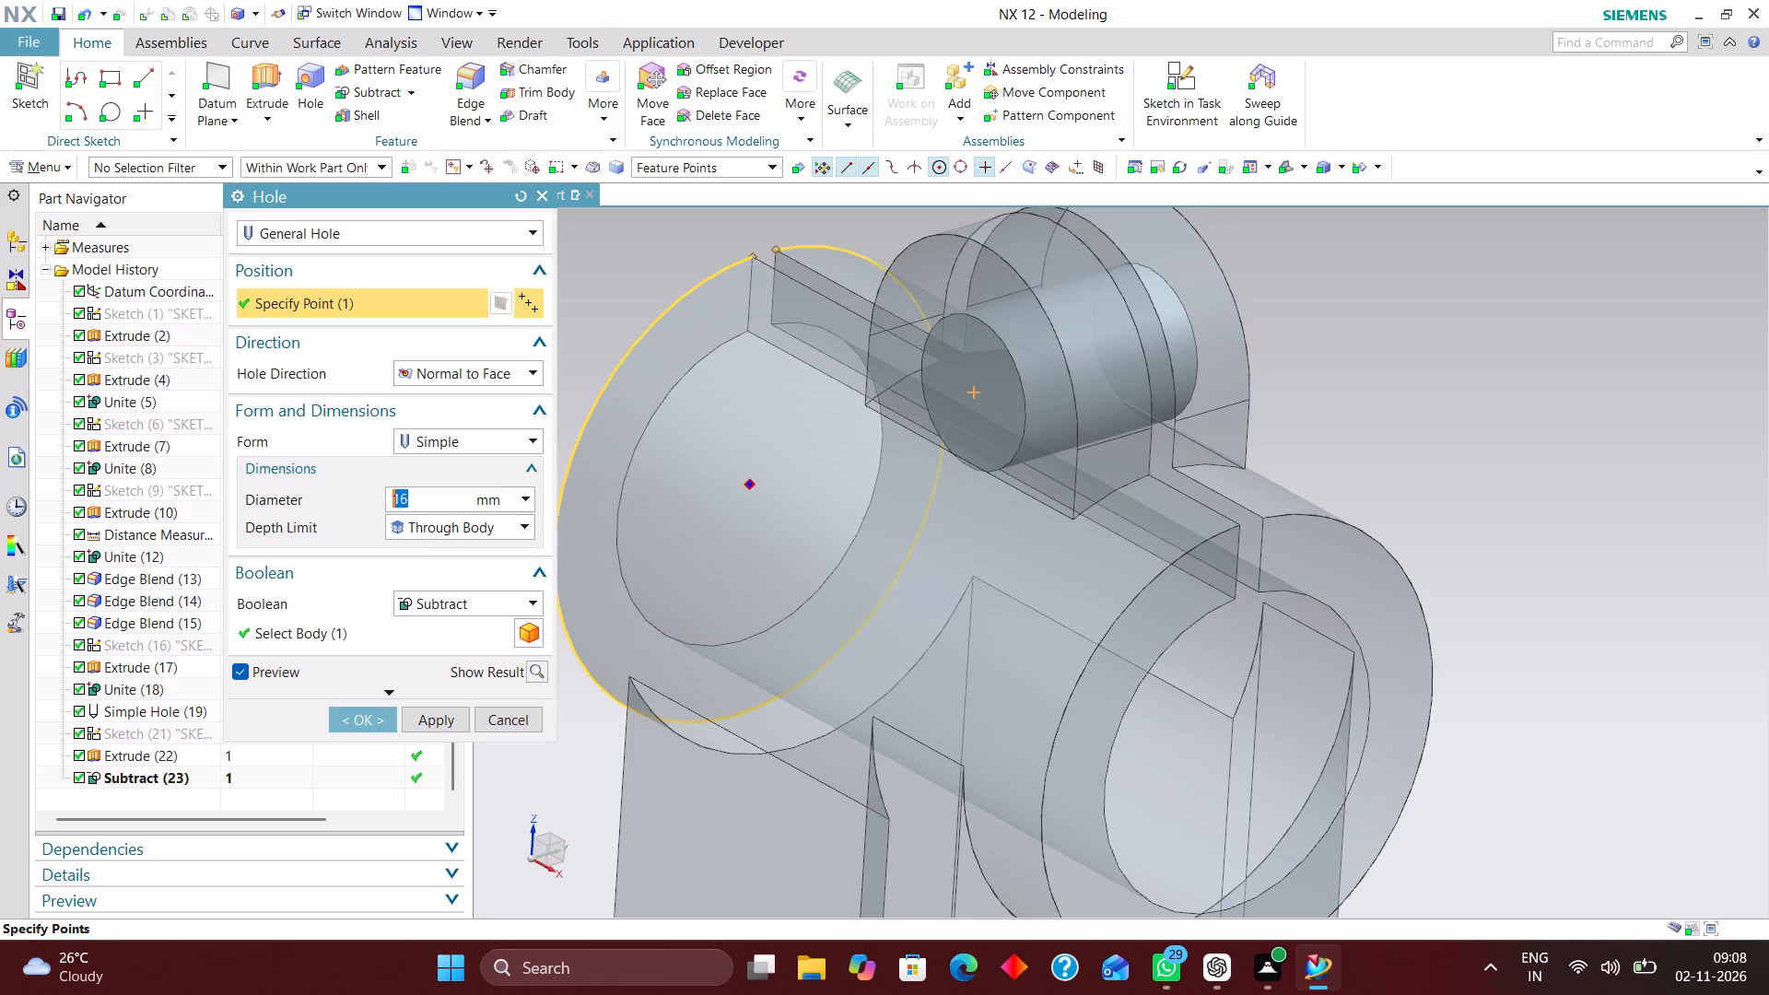
scroll(1088, 320, down, 3)
middle_drag(1279, 373, 1119, 435)
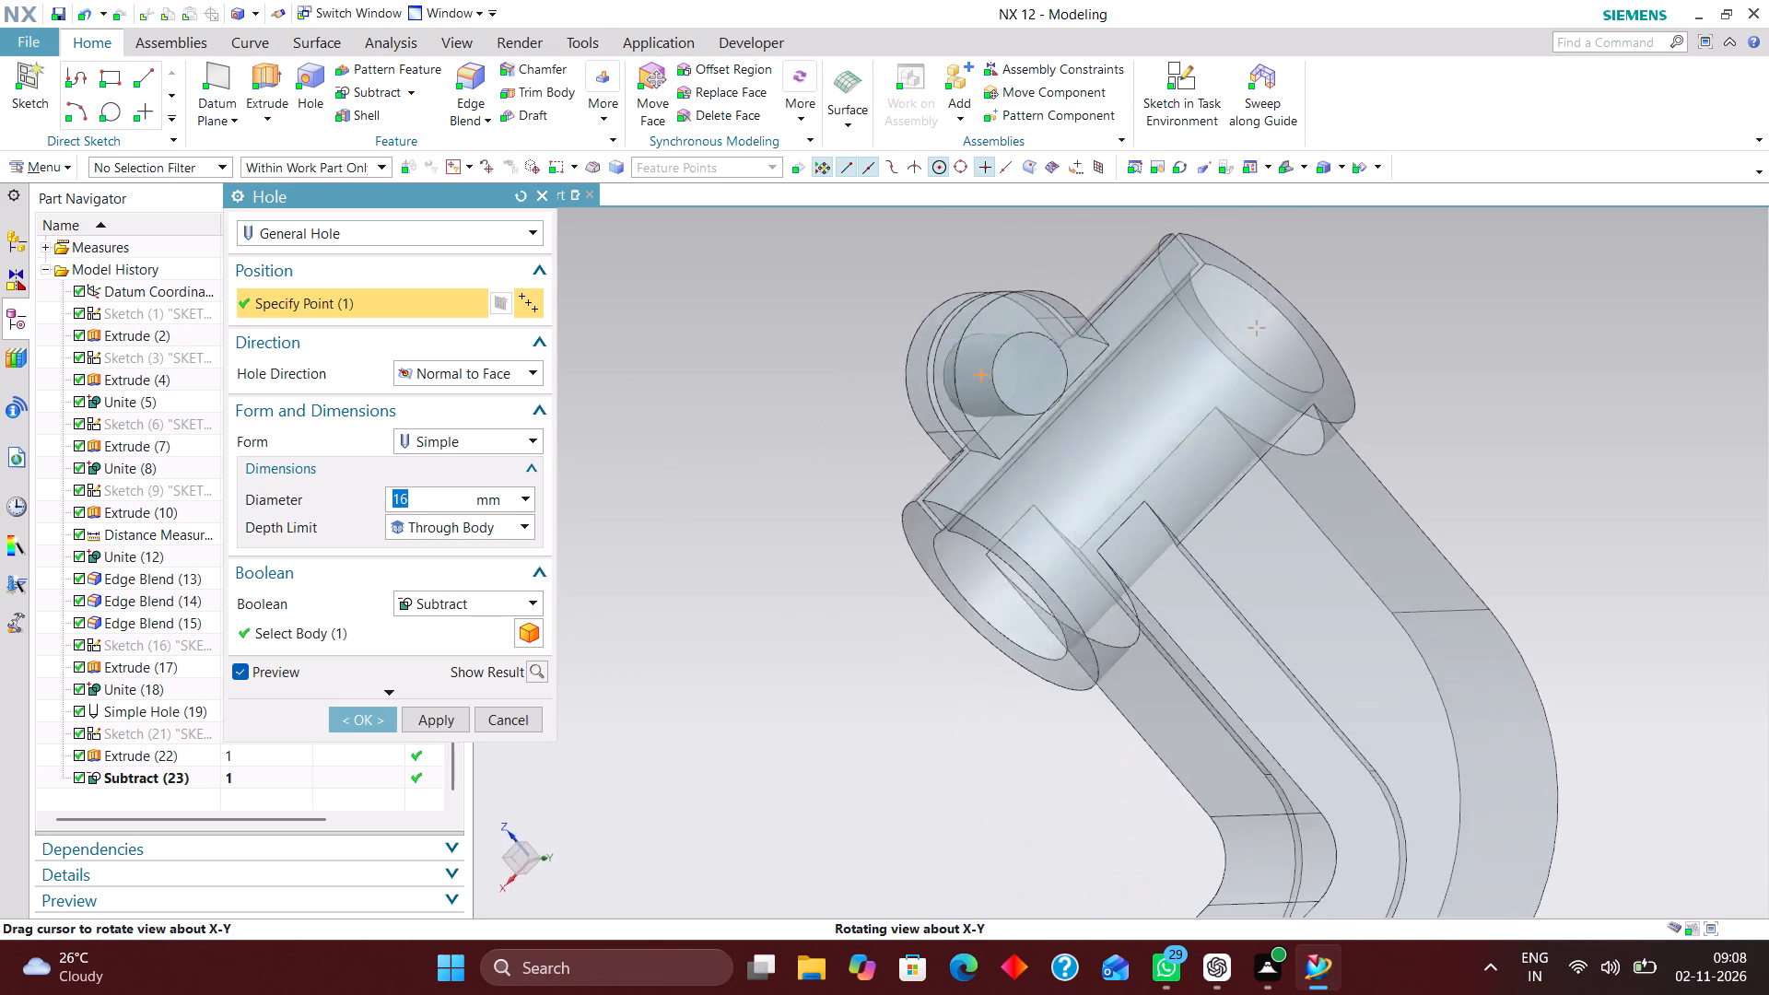
middle_drag(1119, 435, 1272, 358)
scroll(1272, 358, up, 1)
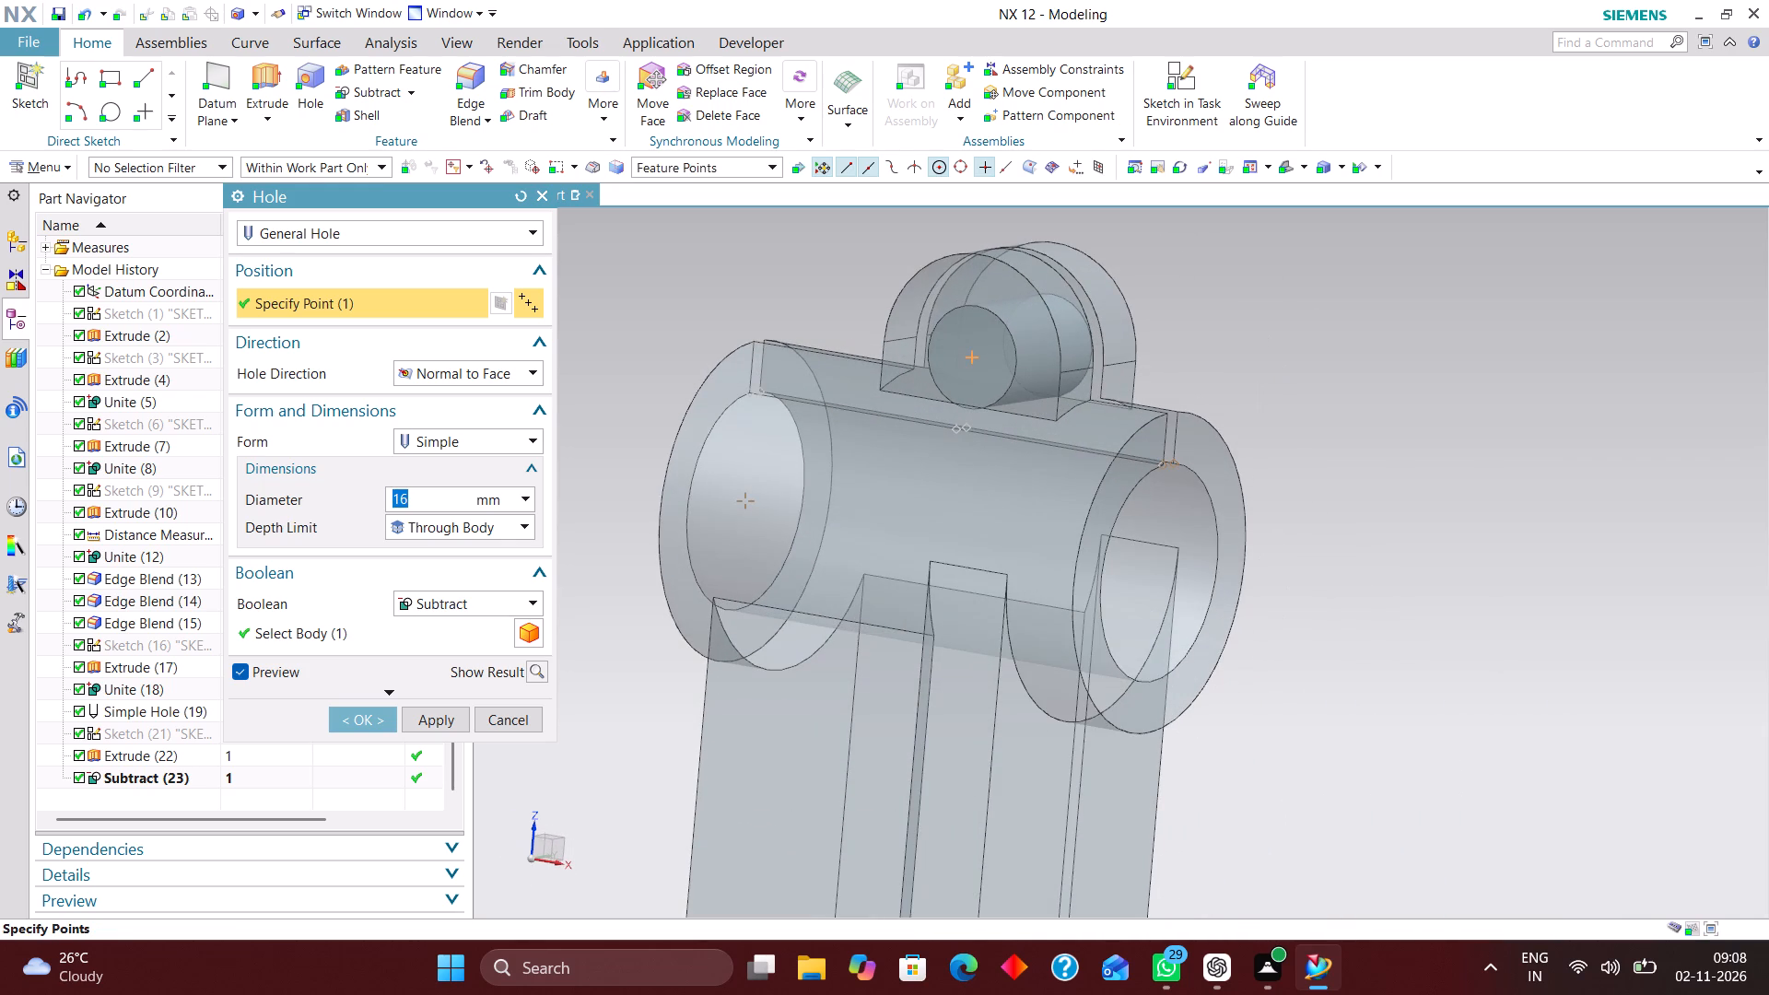
text(14)
key(Return)
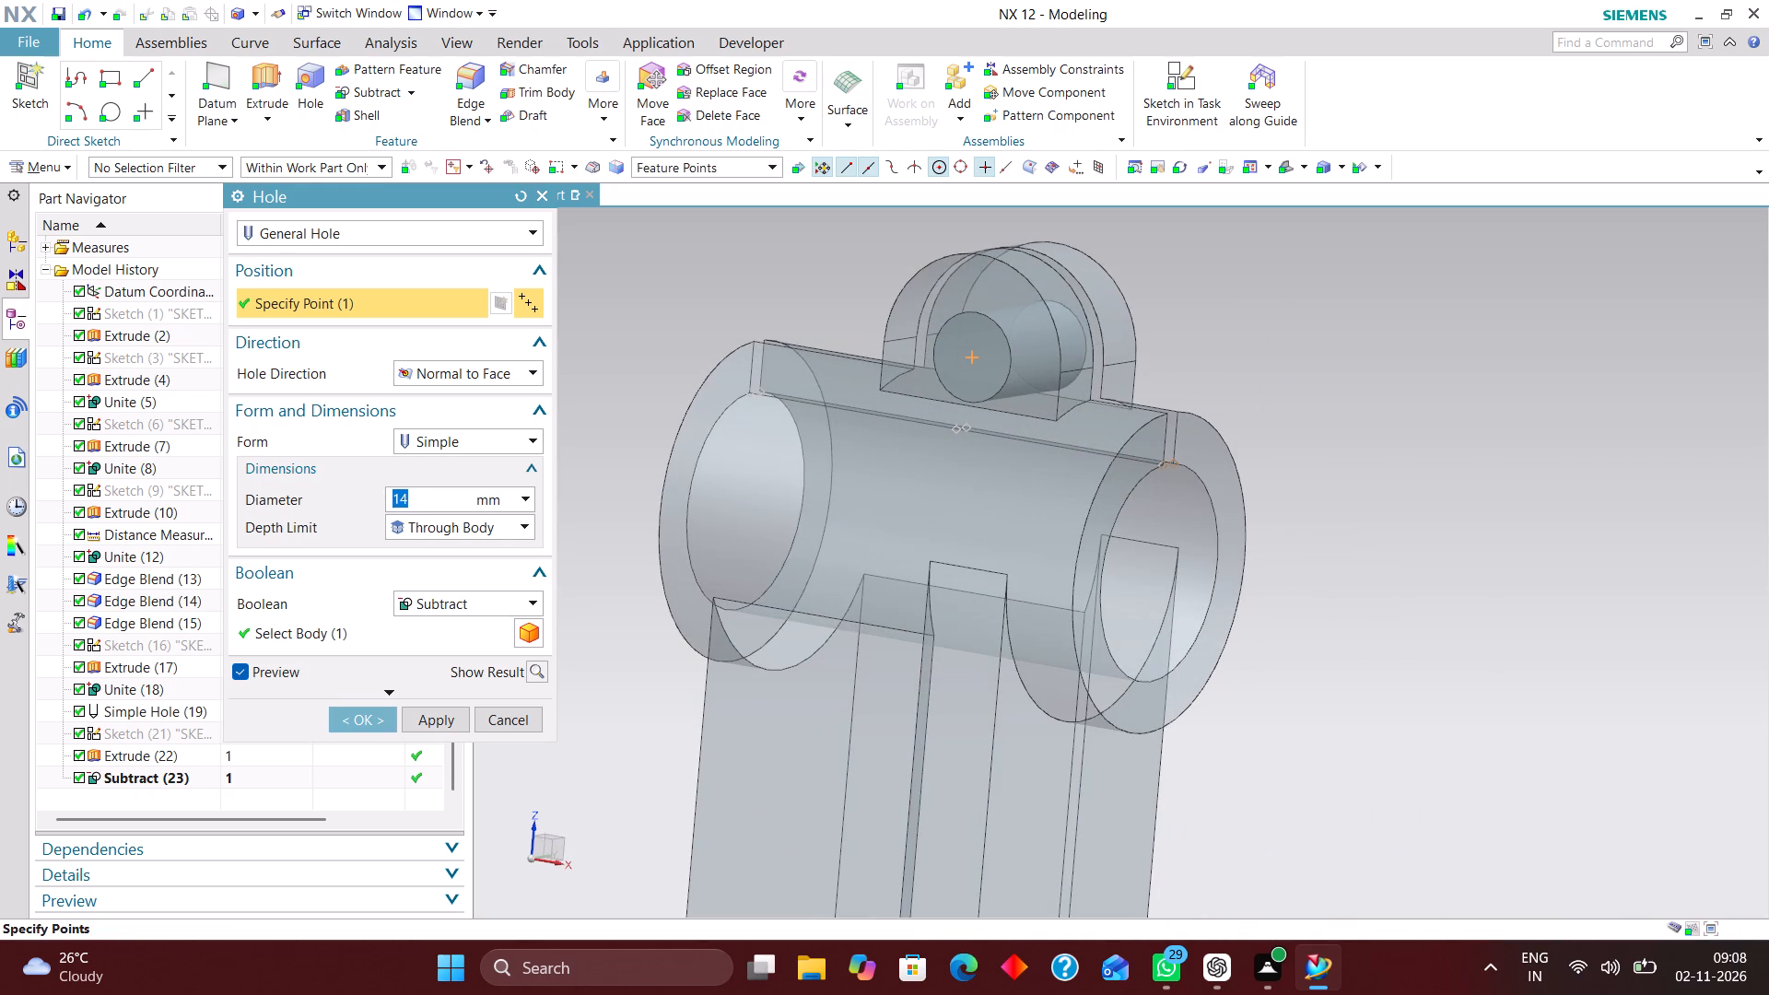
click(362, 713)
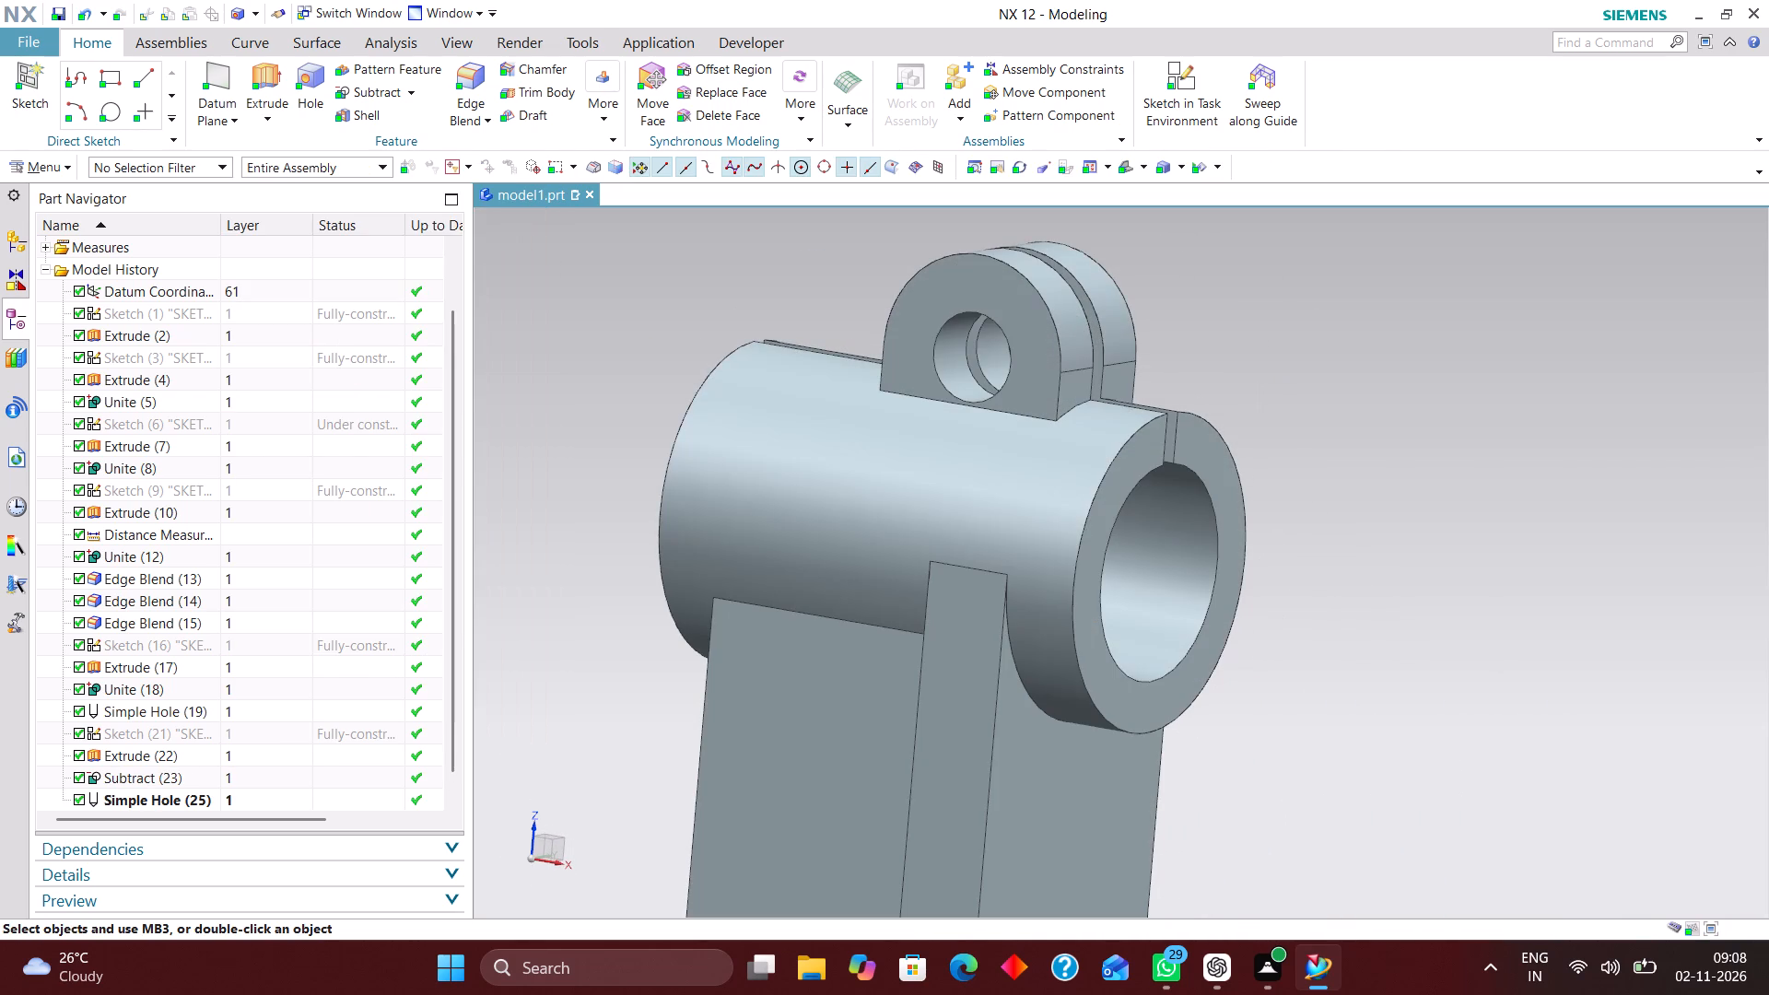
Edit the edge blend on the arm's large outer corner and set its radius to 58 mm.
middle_drag(1293, 402, 1233, 446)
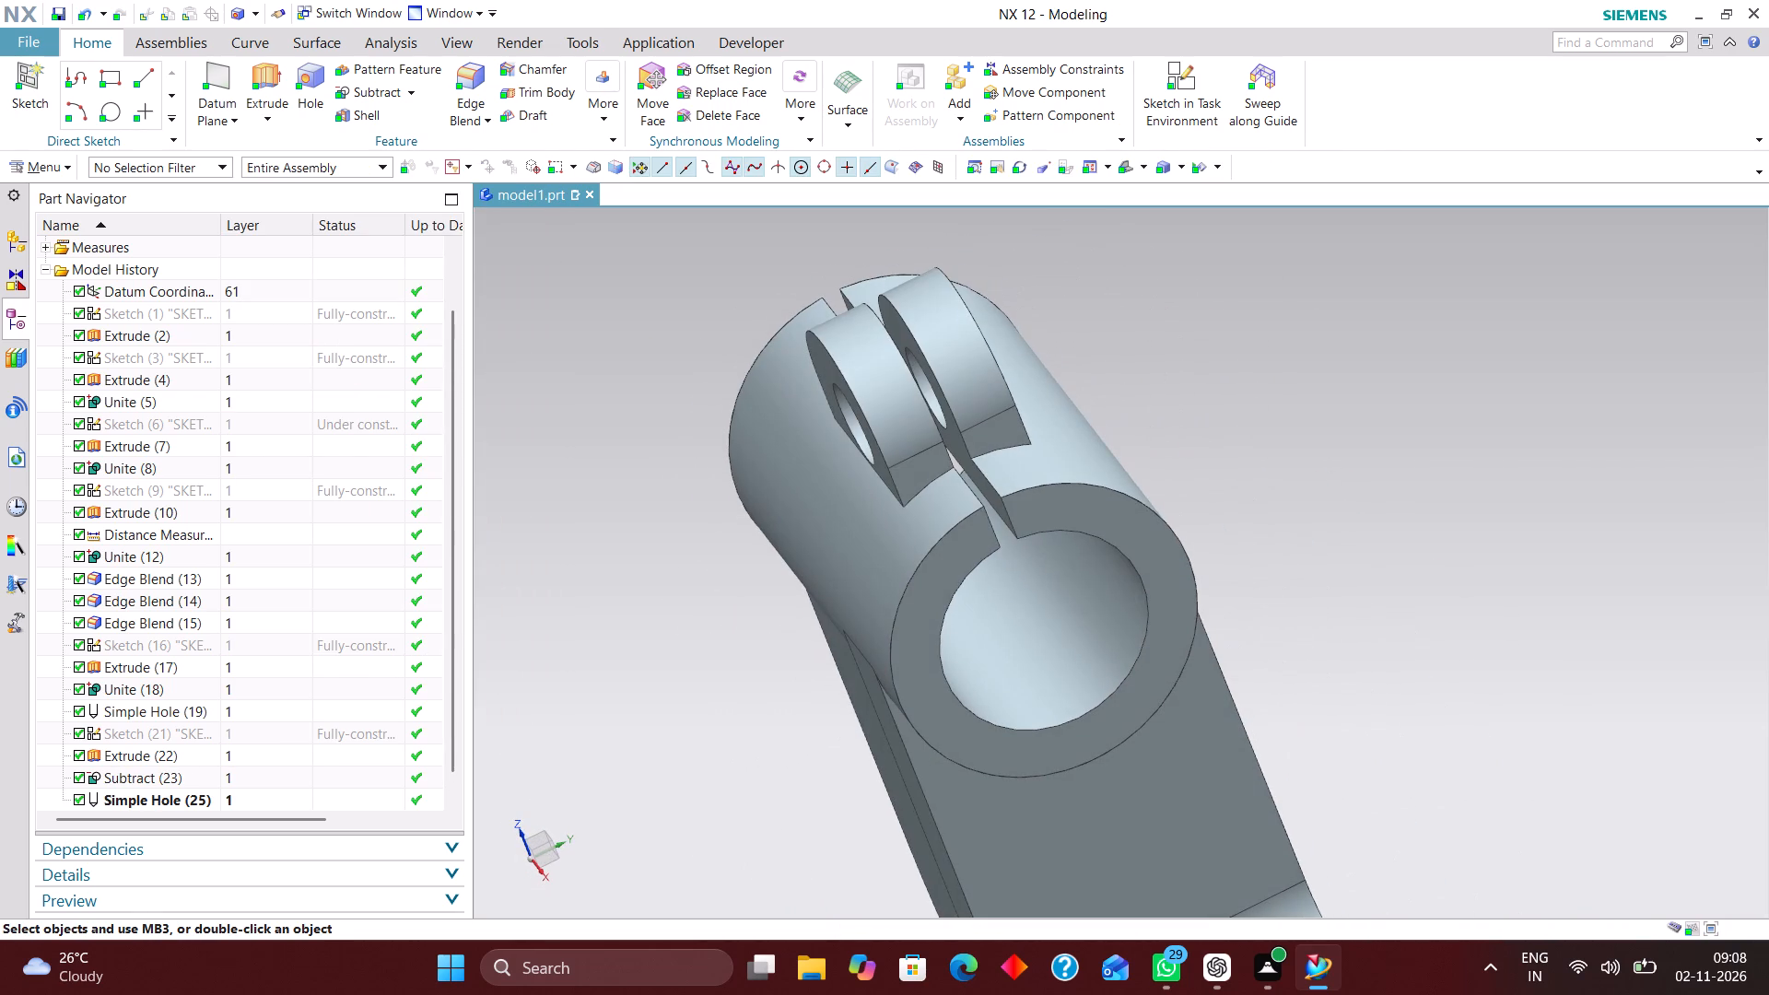
click(1126, 166)
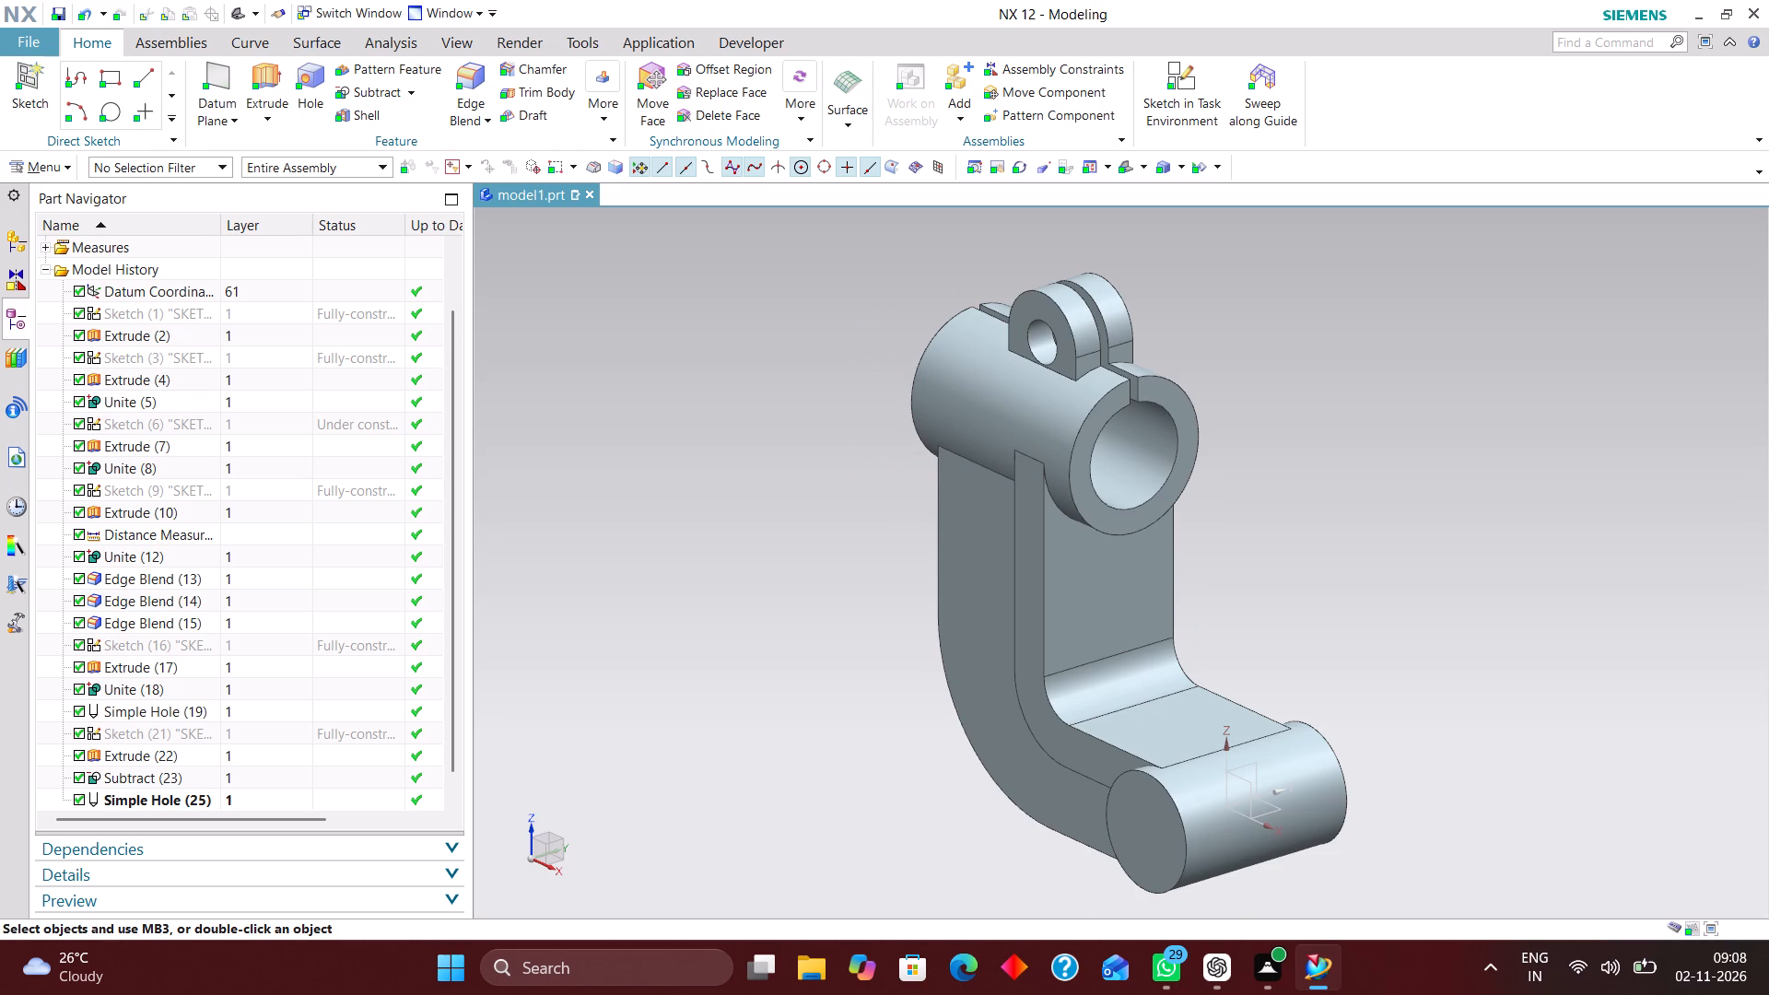
key(End)
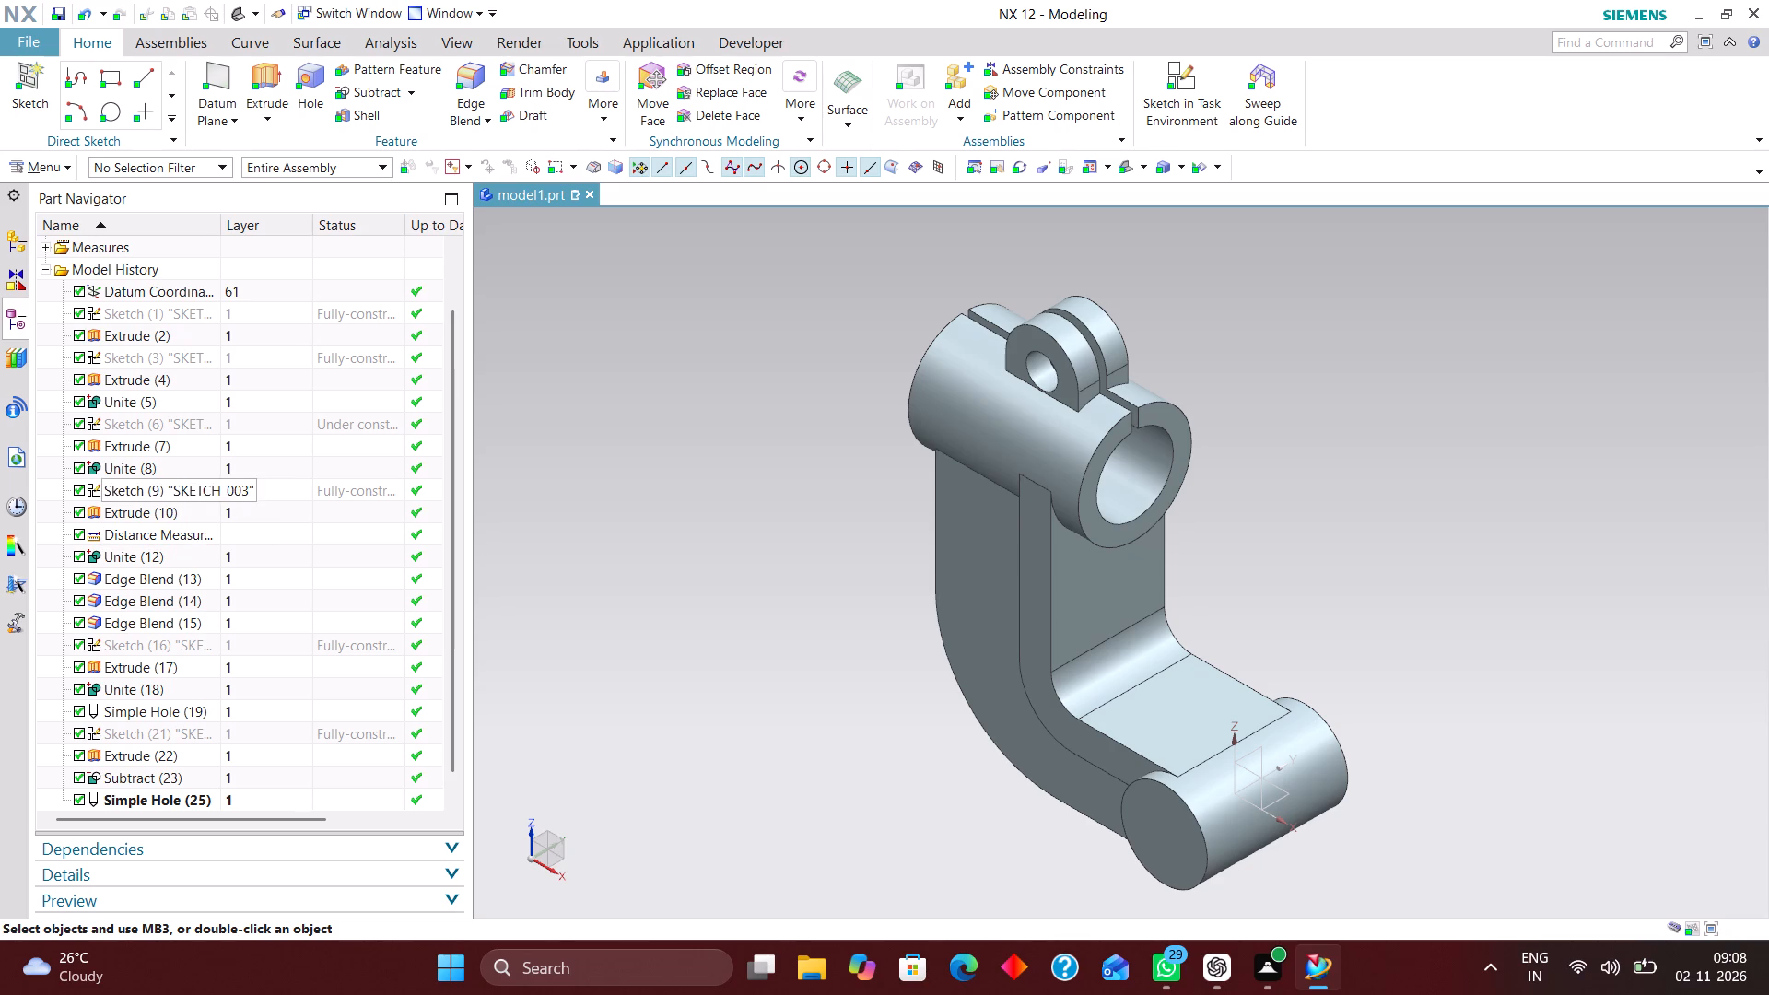
click(187, 579)
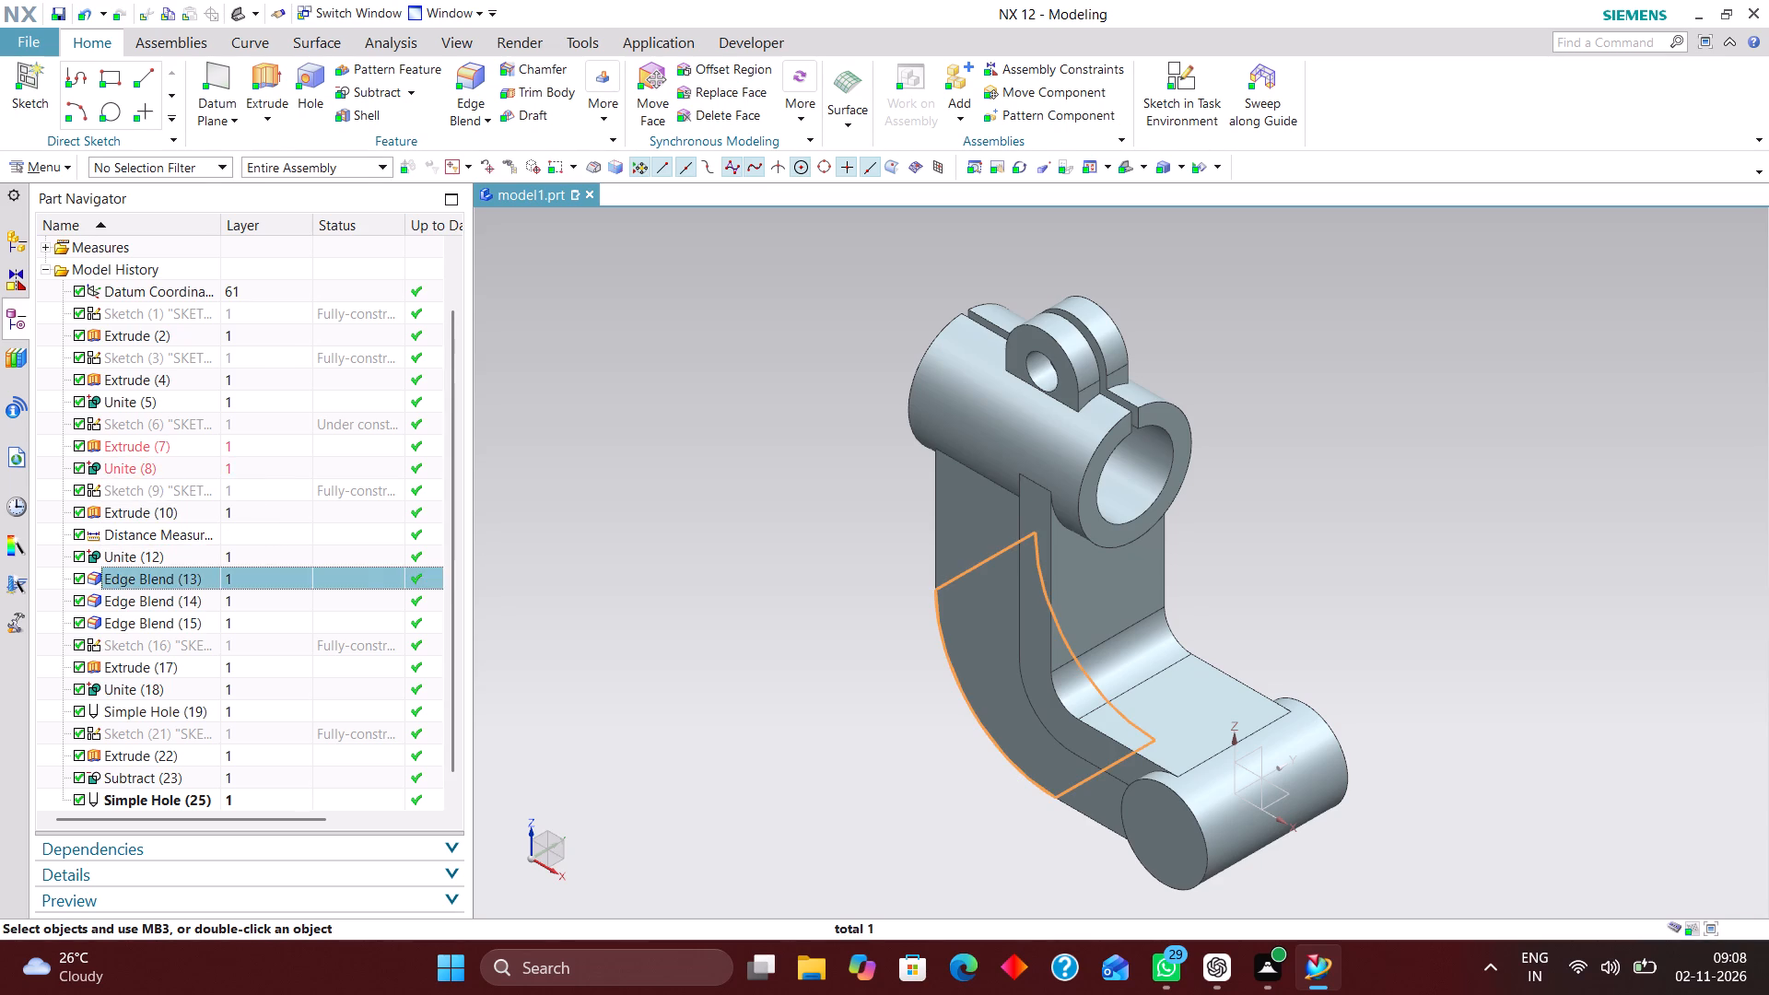
right_click(187, 577)
click(293, 165)
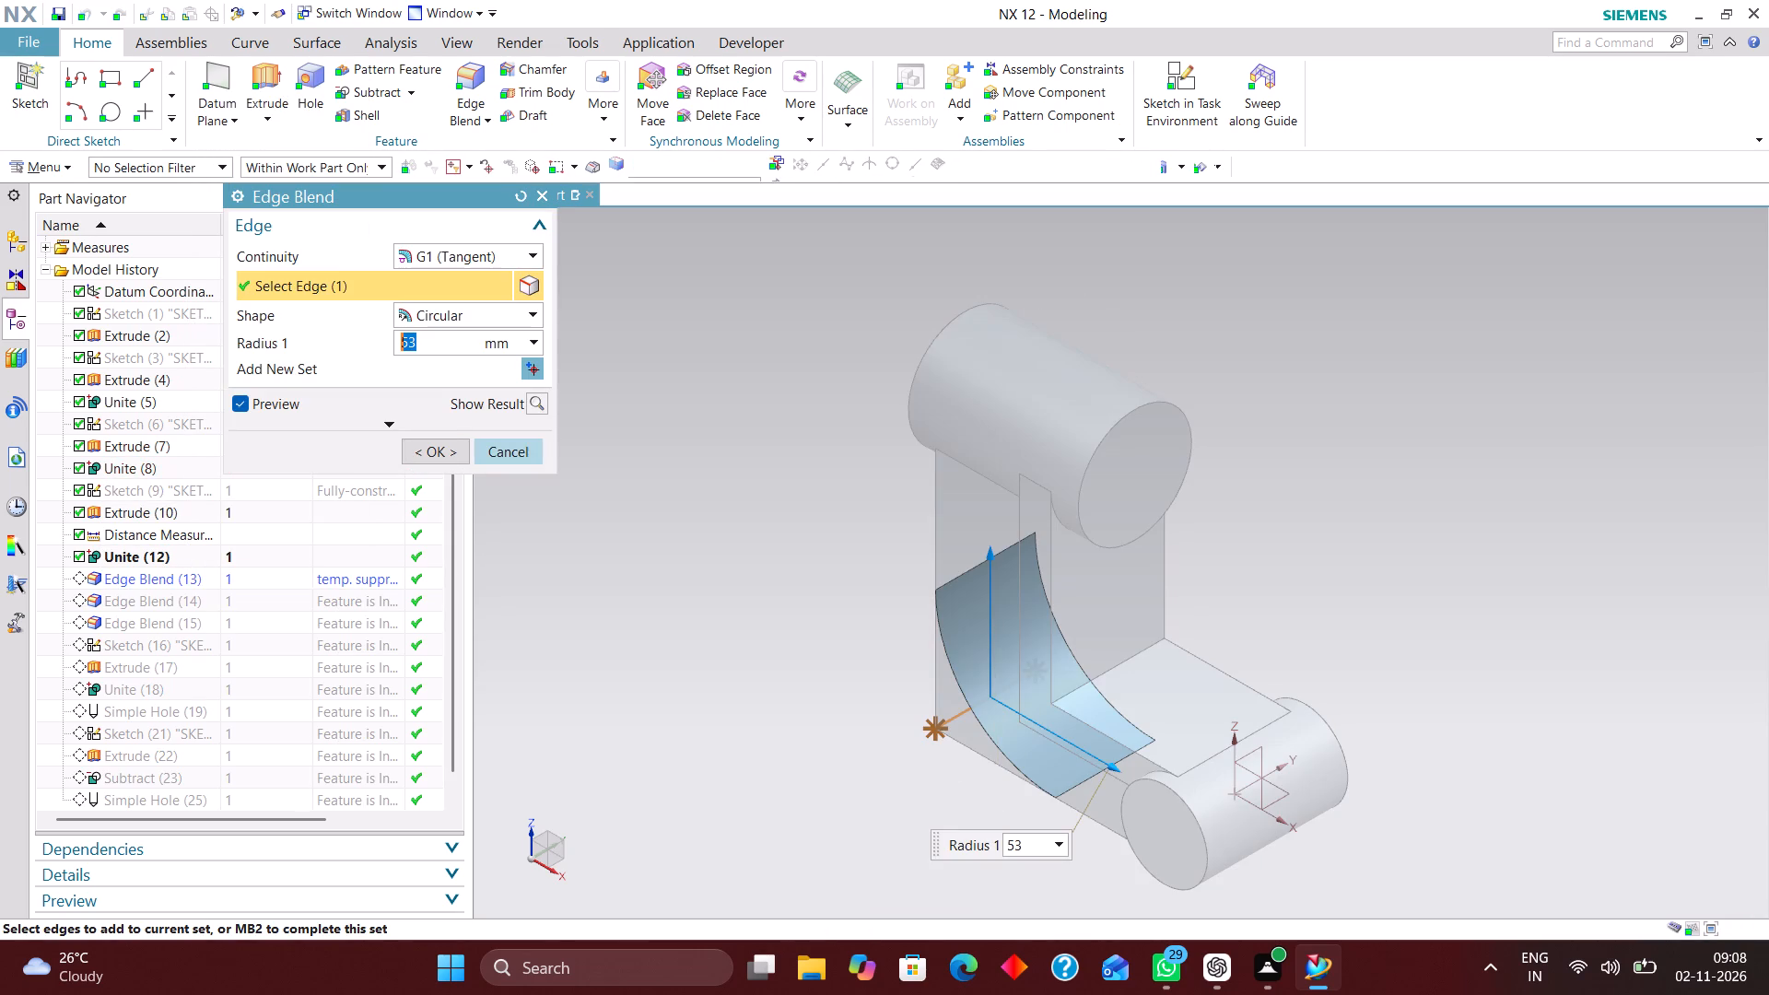
text(58)
key(Return)
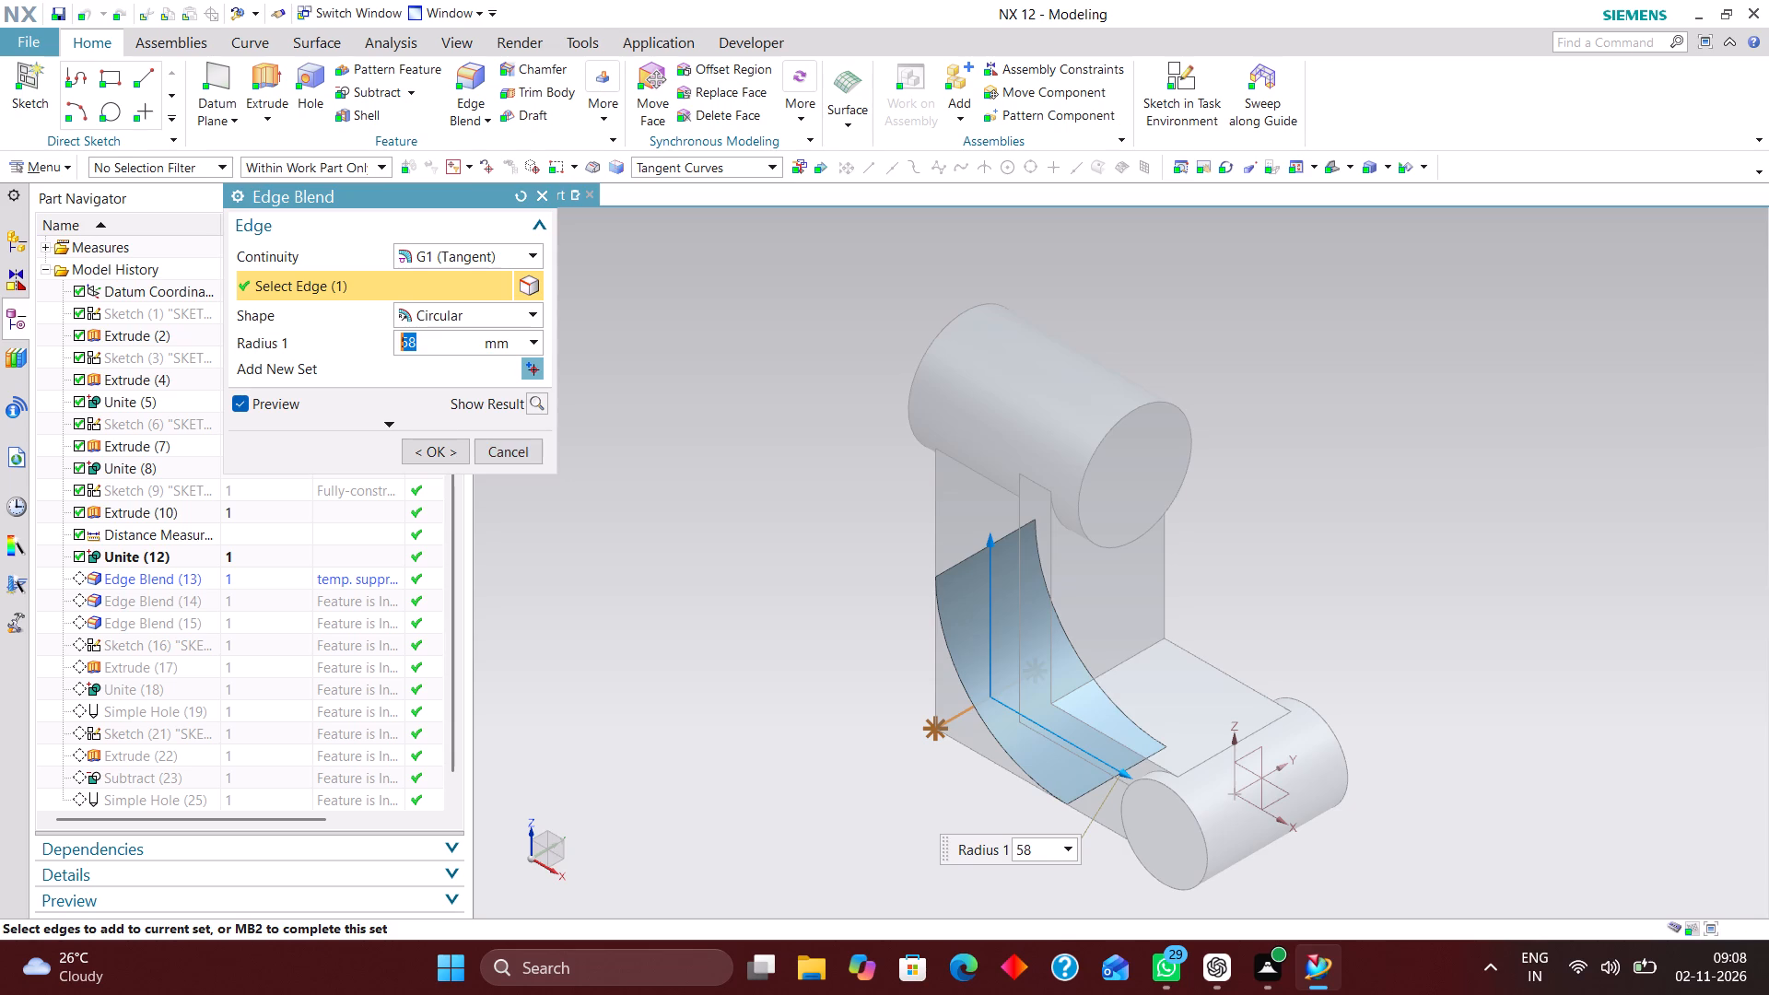
click(415, 453)
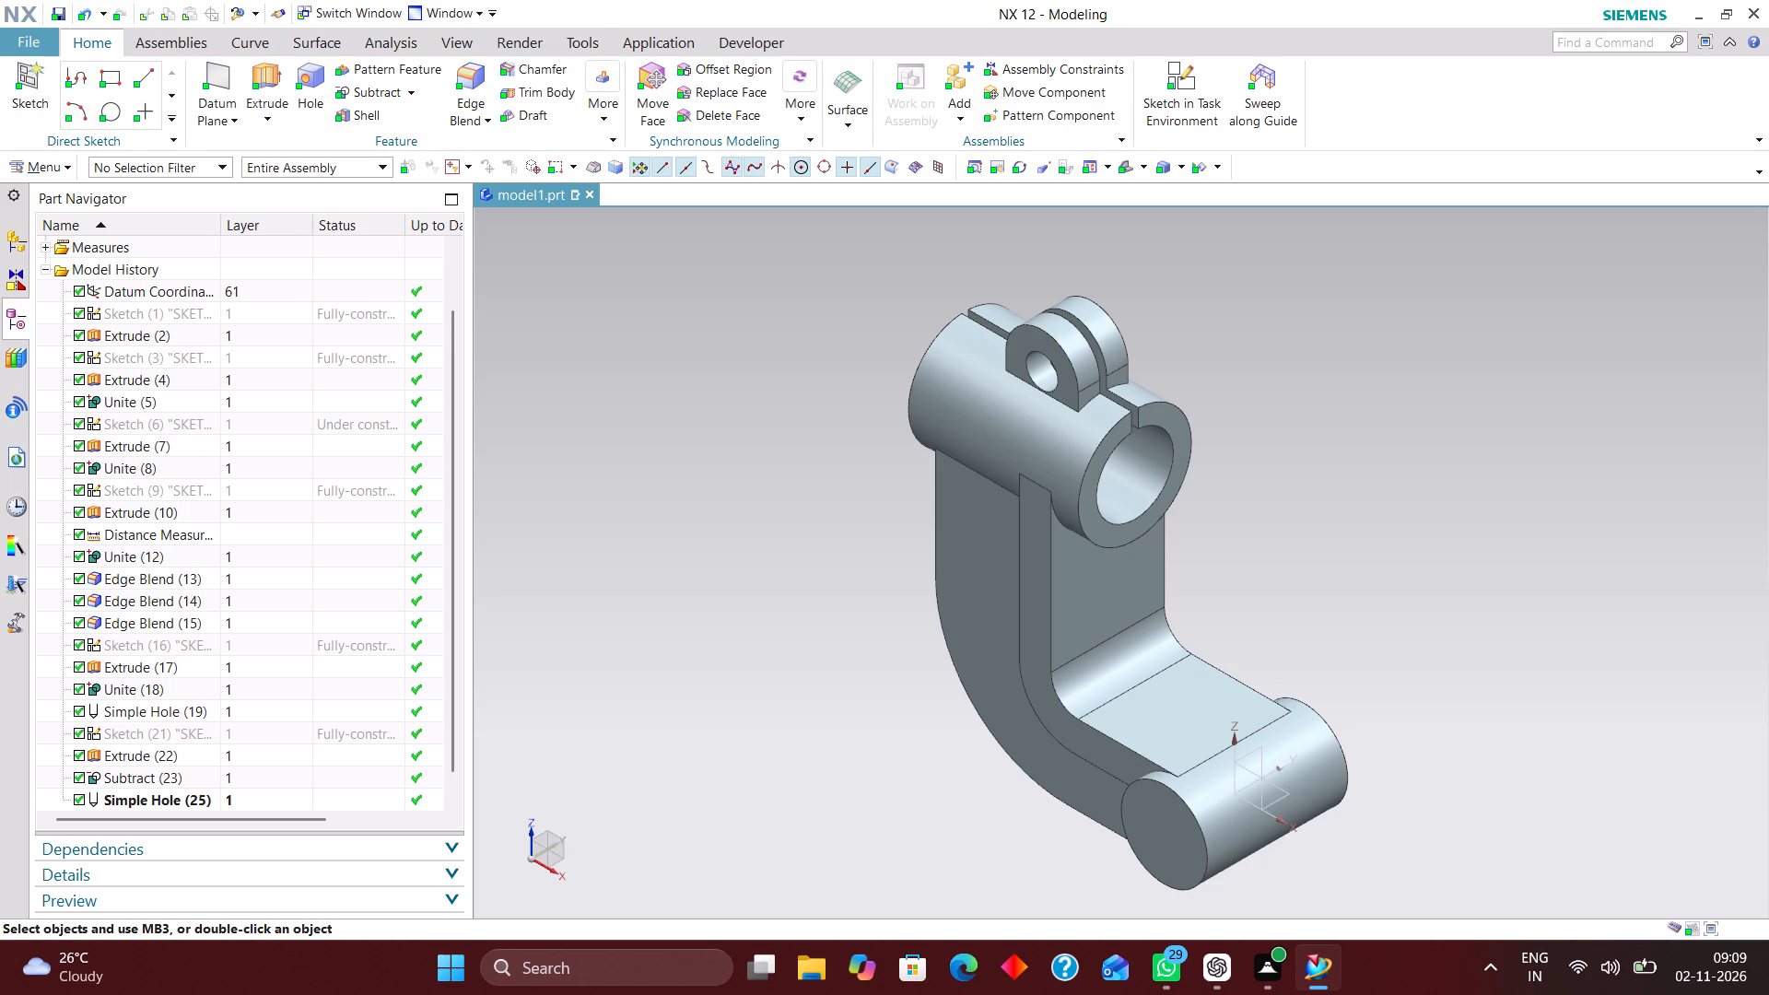
Cut a simple 22 mm diameter hole through the body, centred on the lower cylinder's end face, with Boolean Subtract.
click(307, 71)
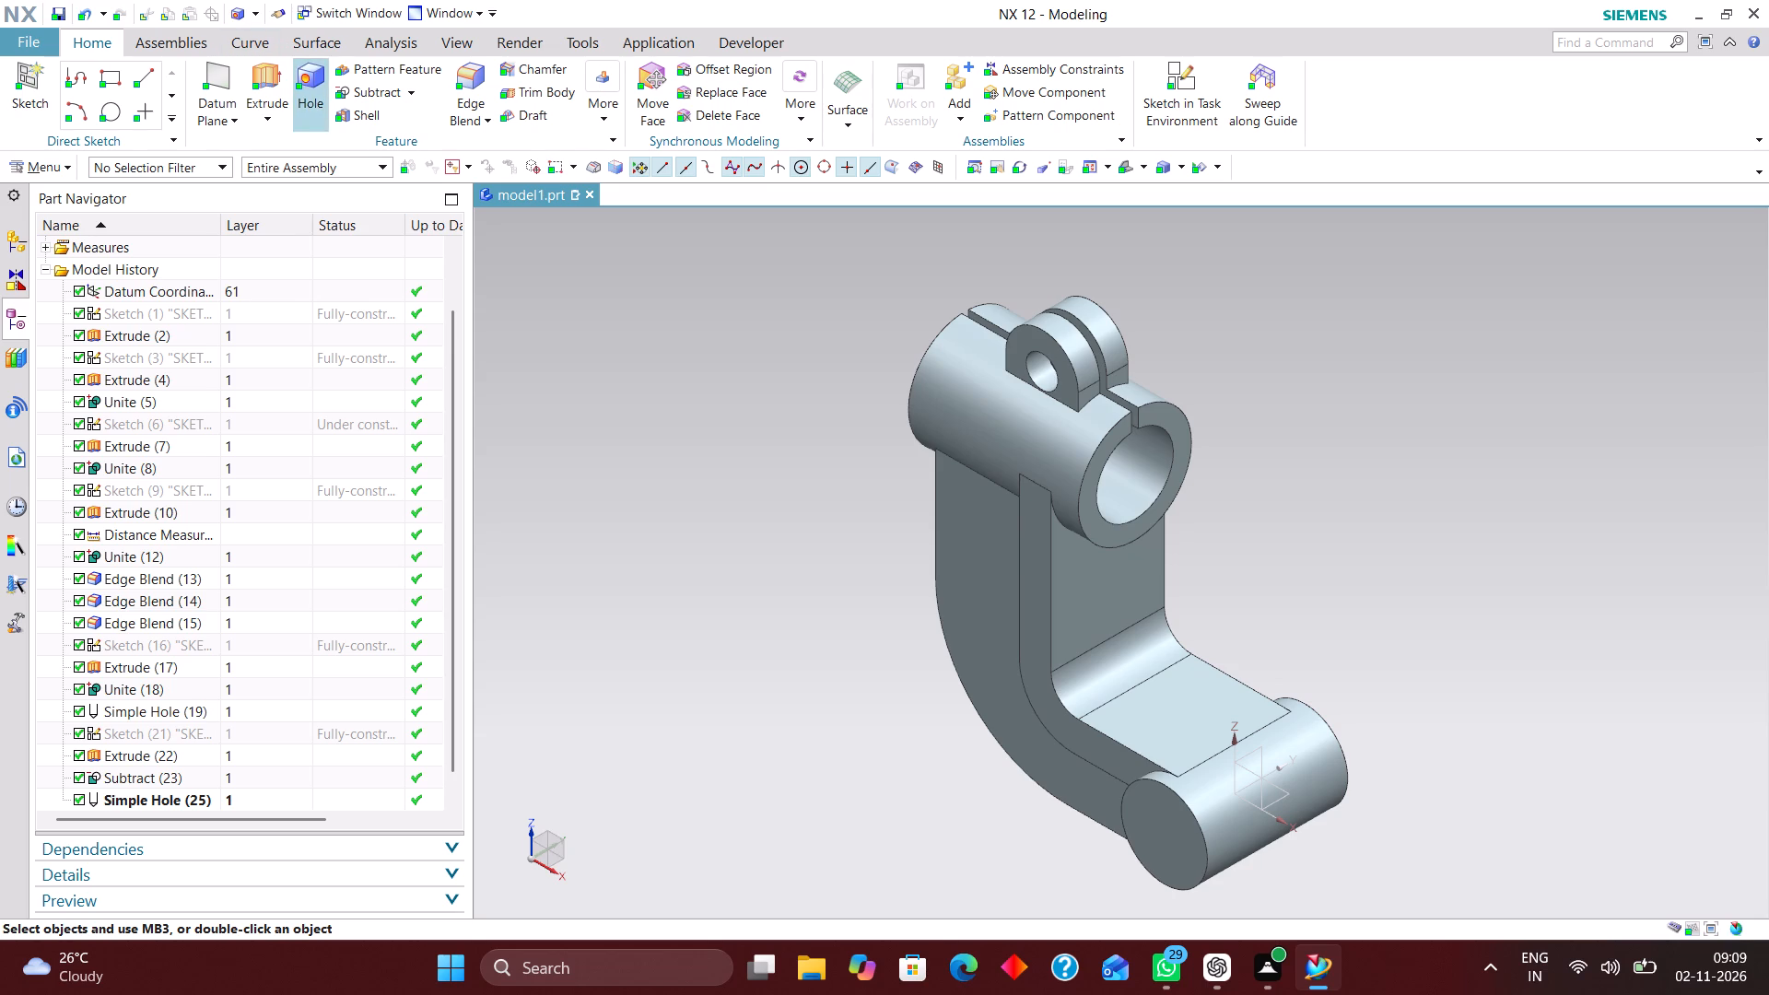
scroll(933, 523, down, 2)
scroll(1069, 739, up, 5)
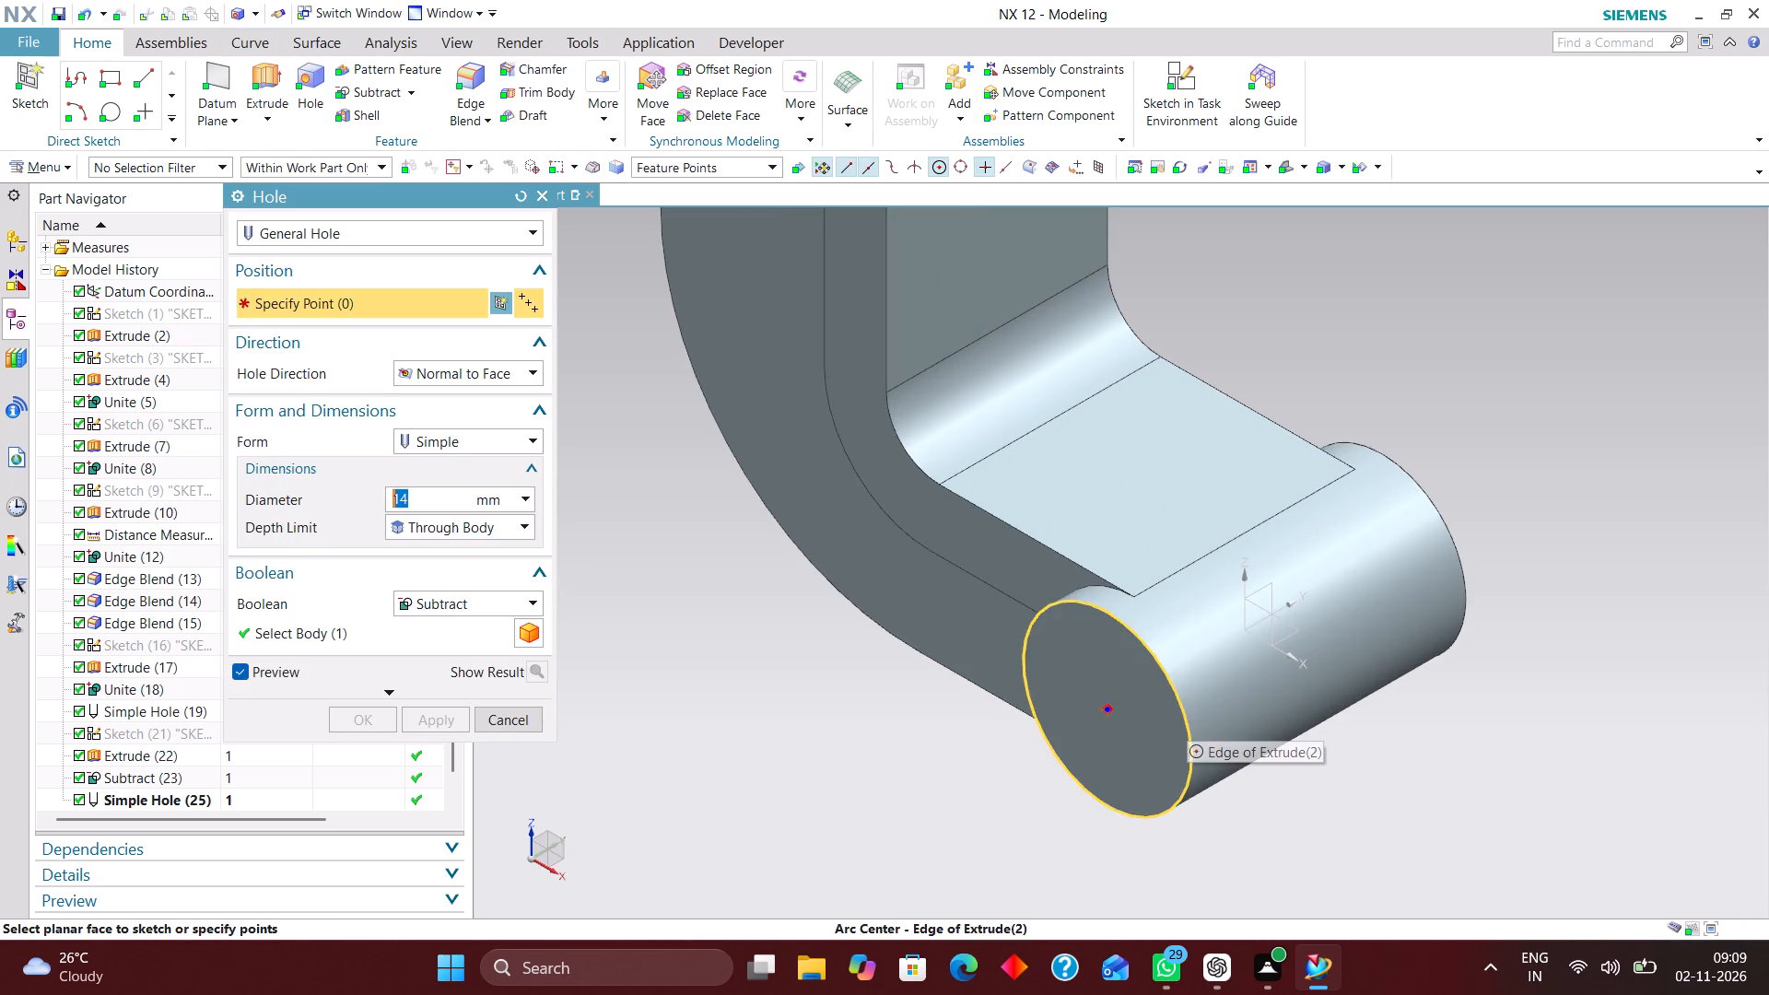
click(1187, 717)
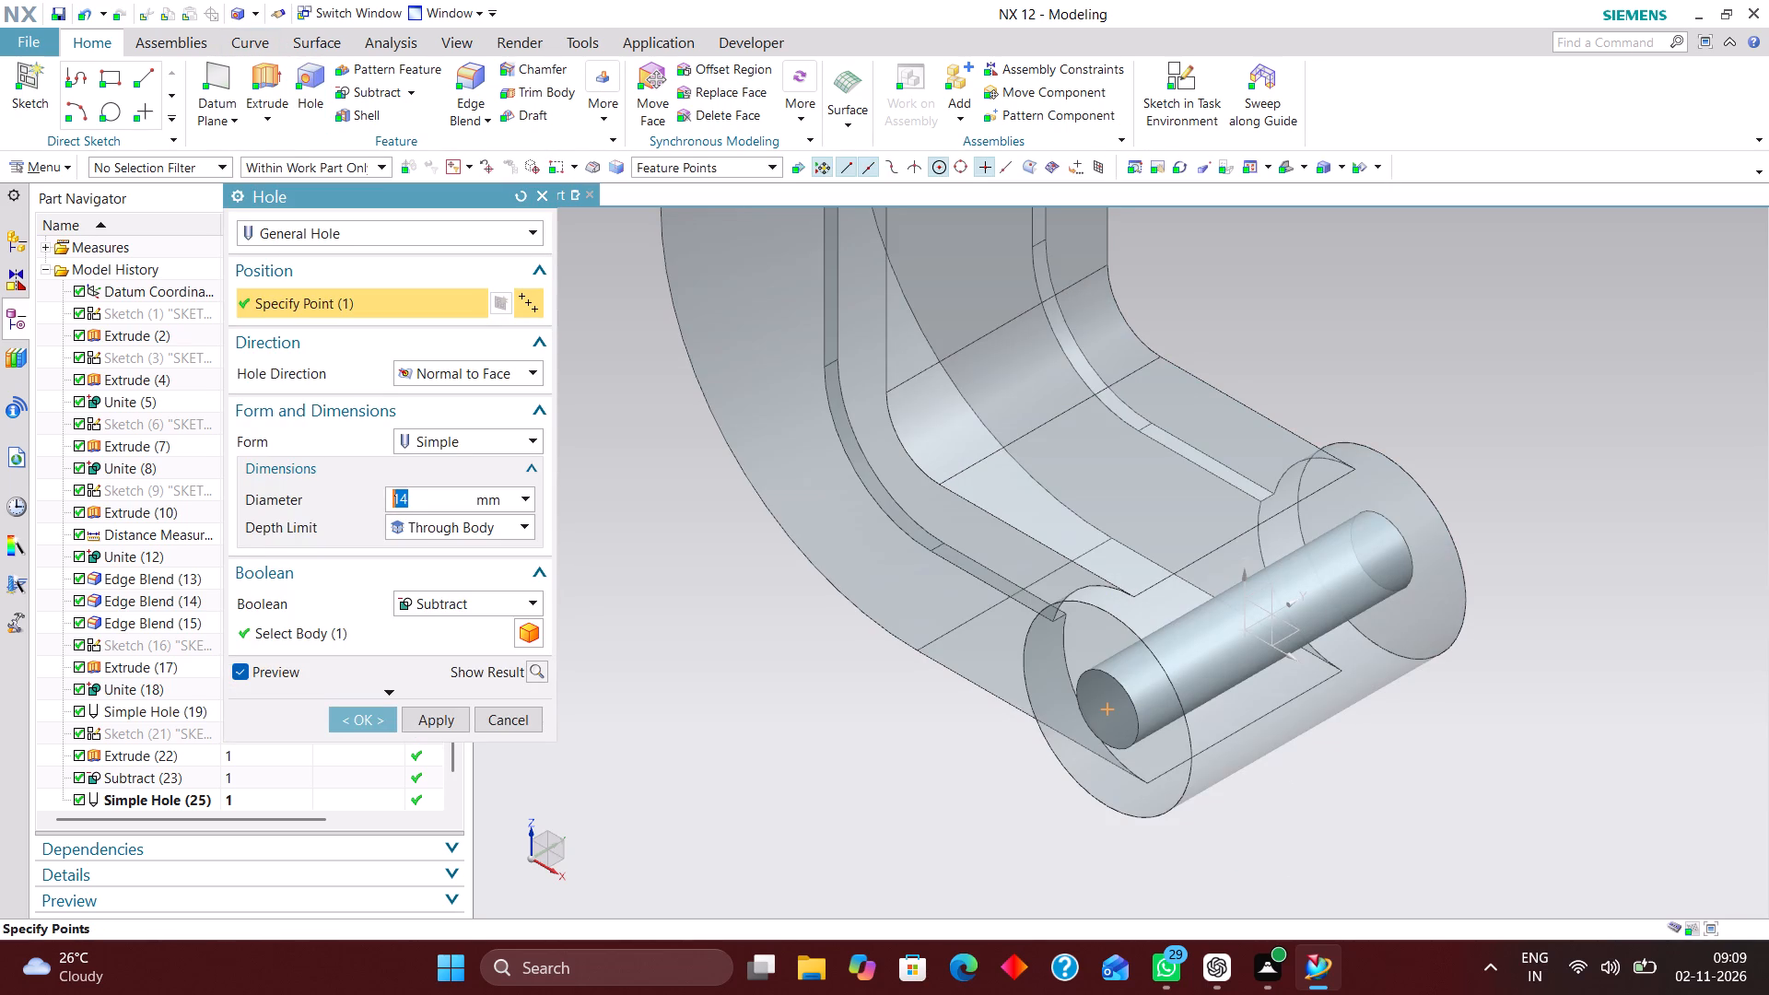
text(22)
key(Return)
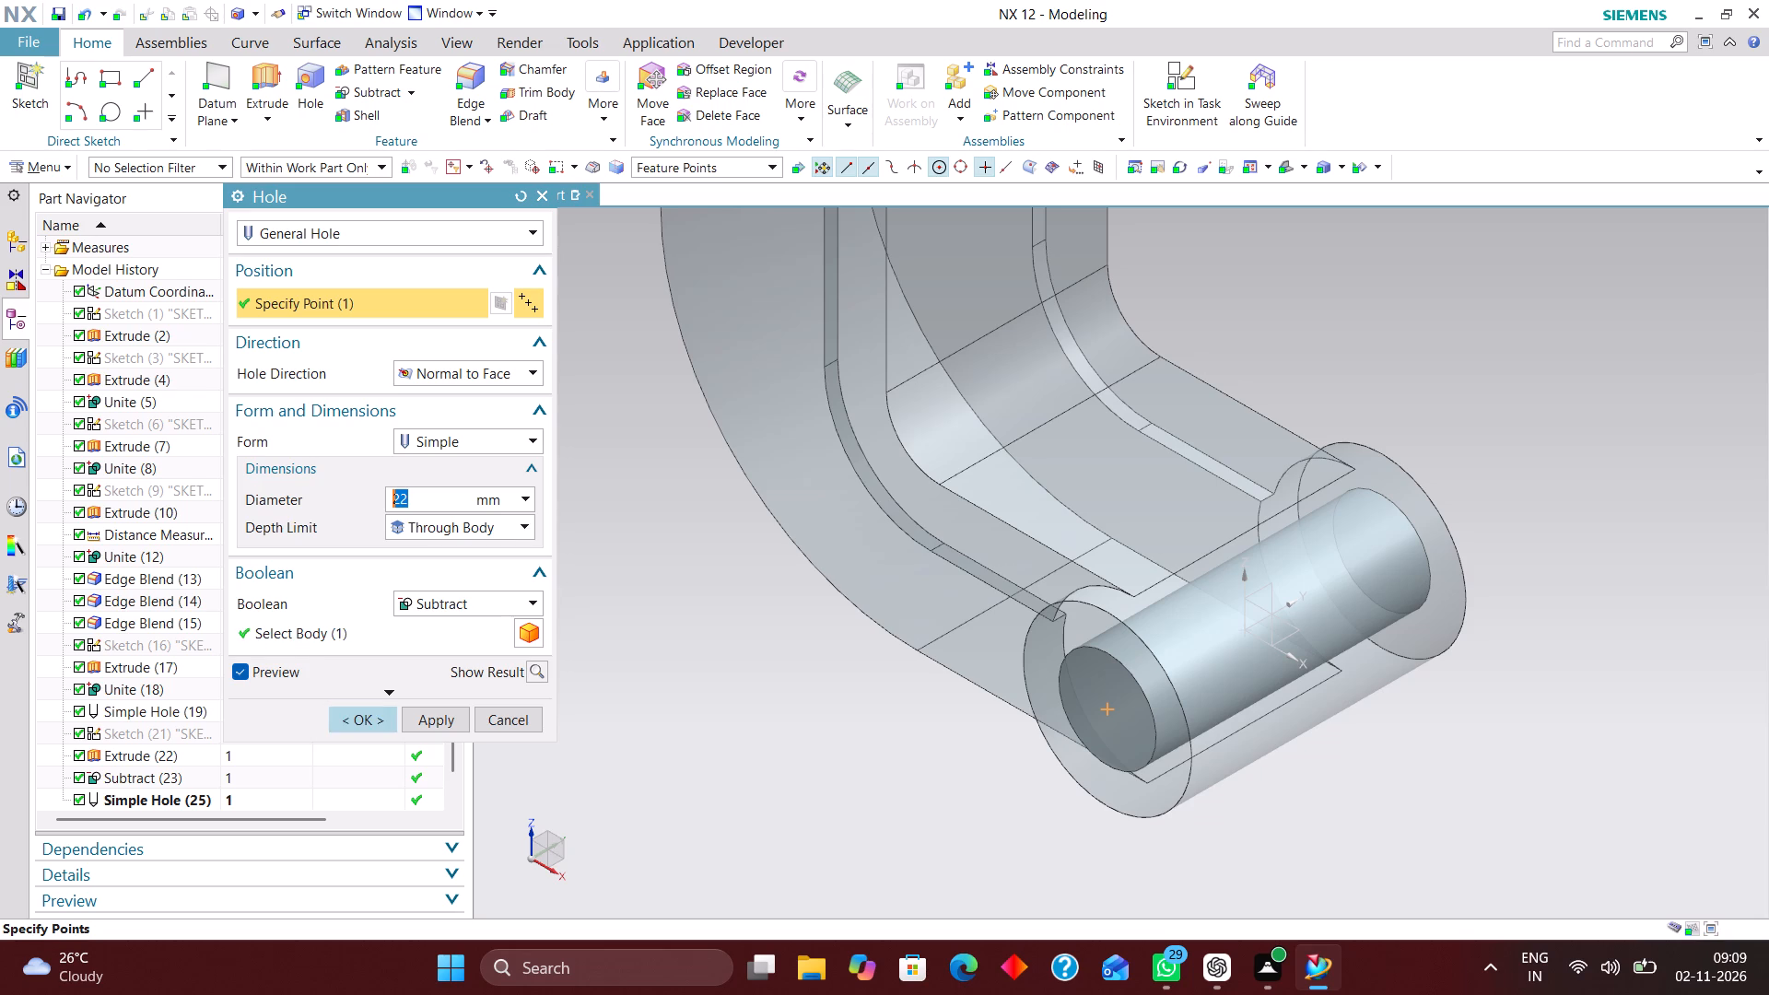
click(364, 711)
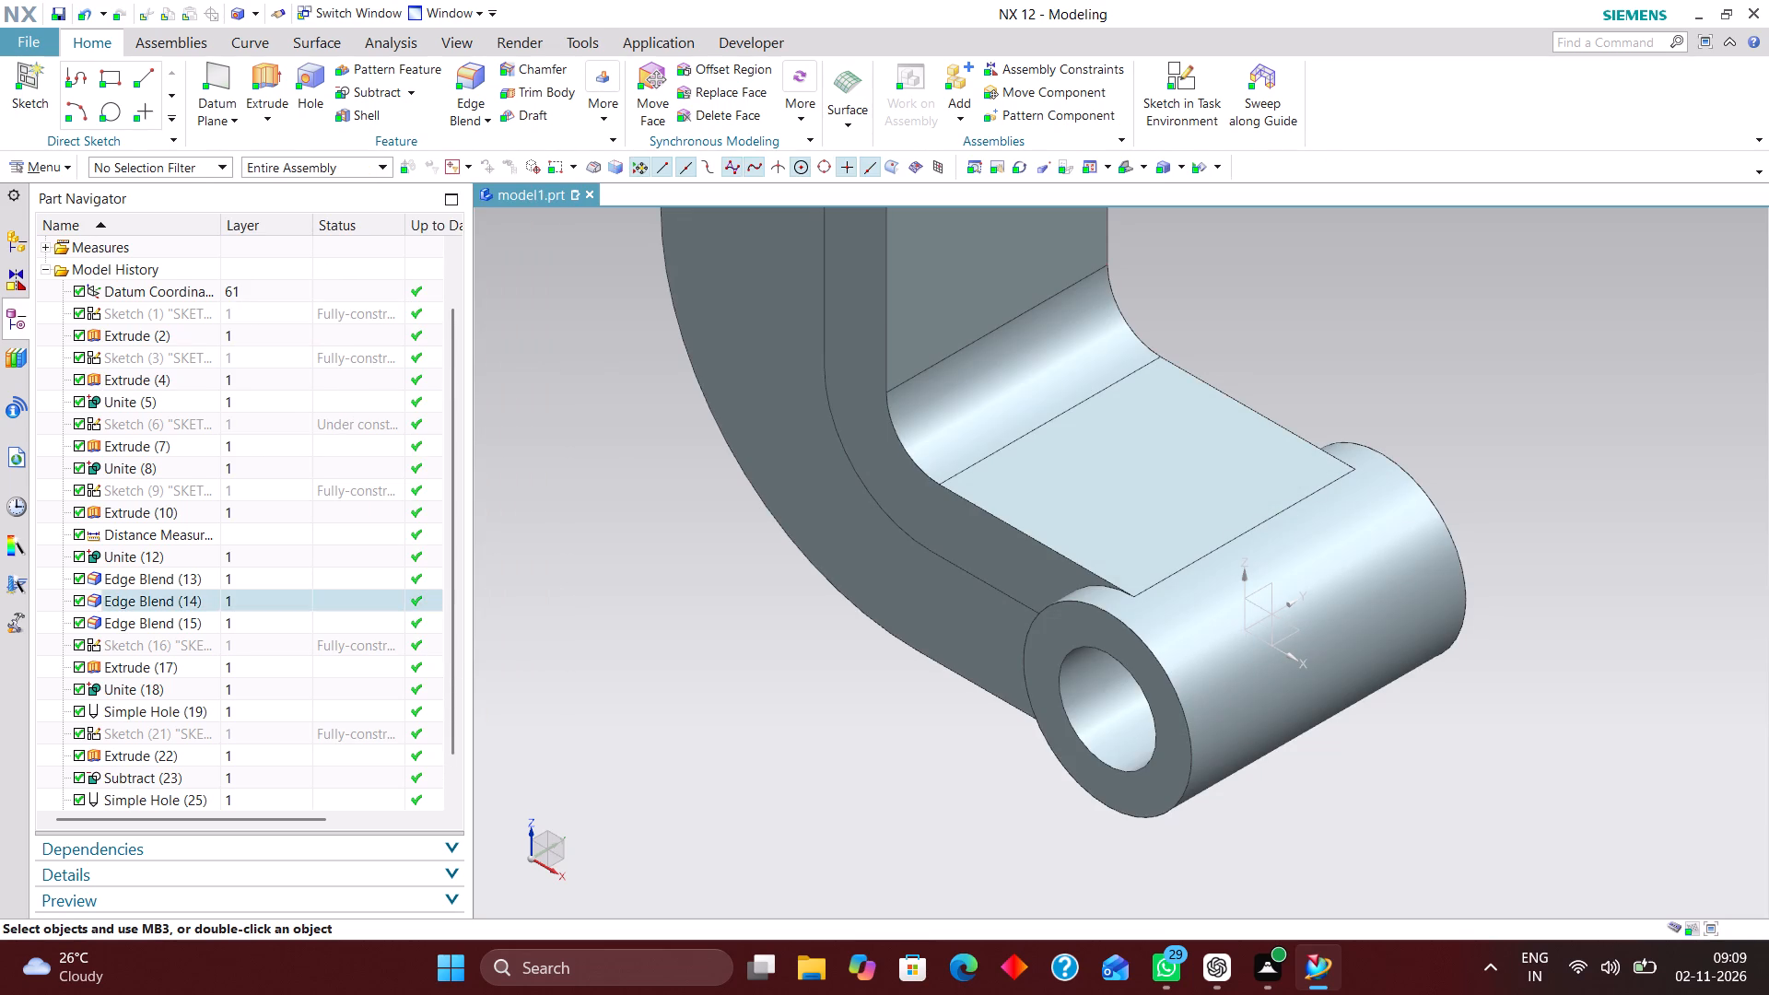
Collect the three simple hole features into a feature group named HOLES.
click(1123, 165)
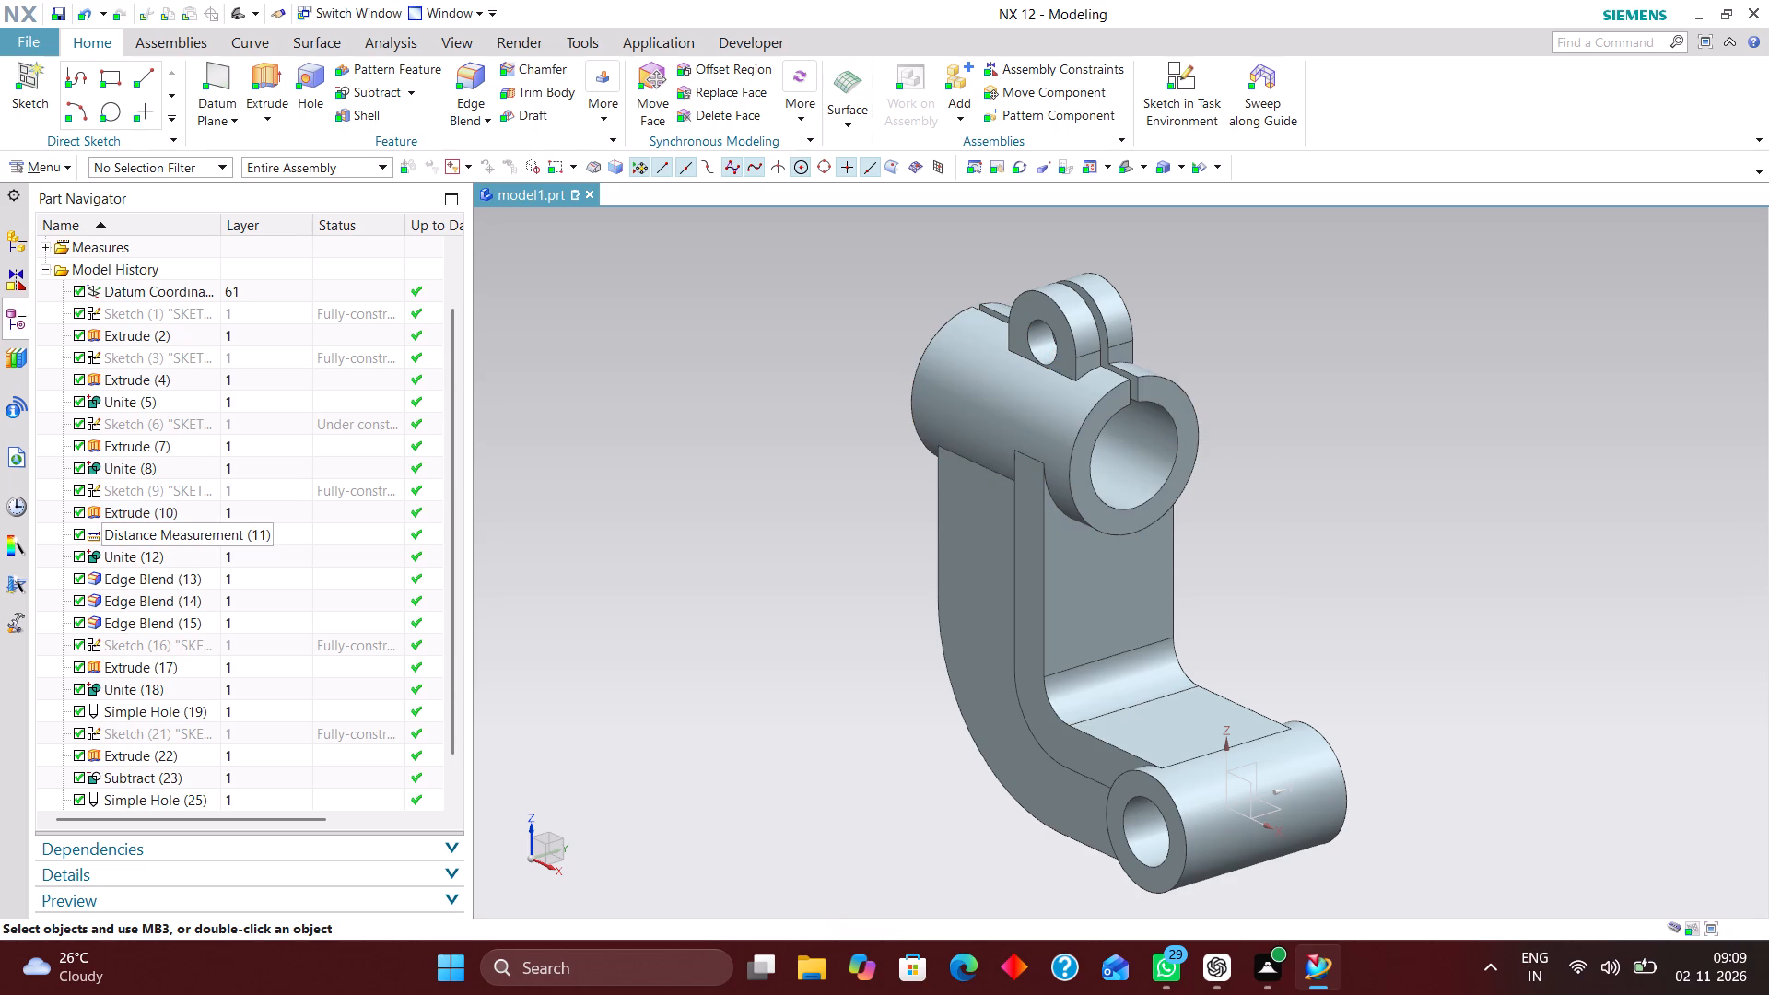
scroll(253, 529, down, 6)
scroll(263, 568, up, 5)
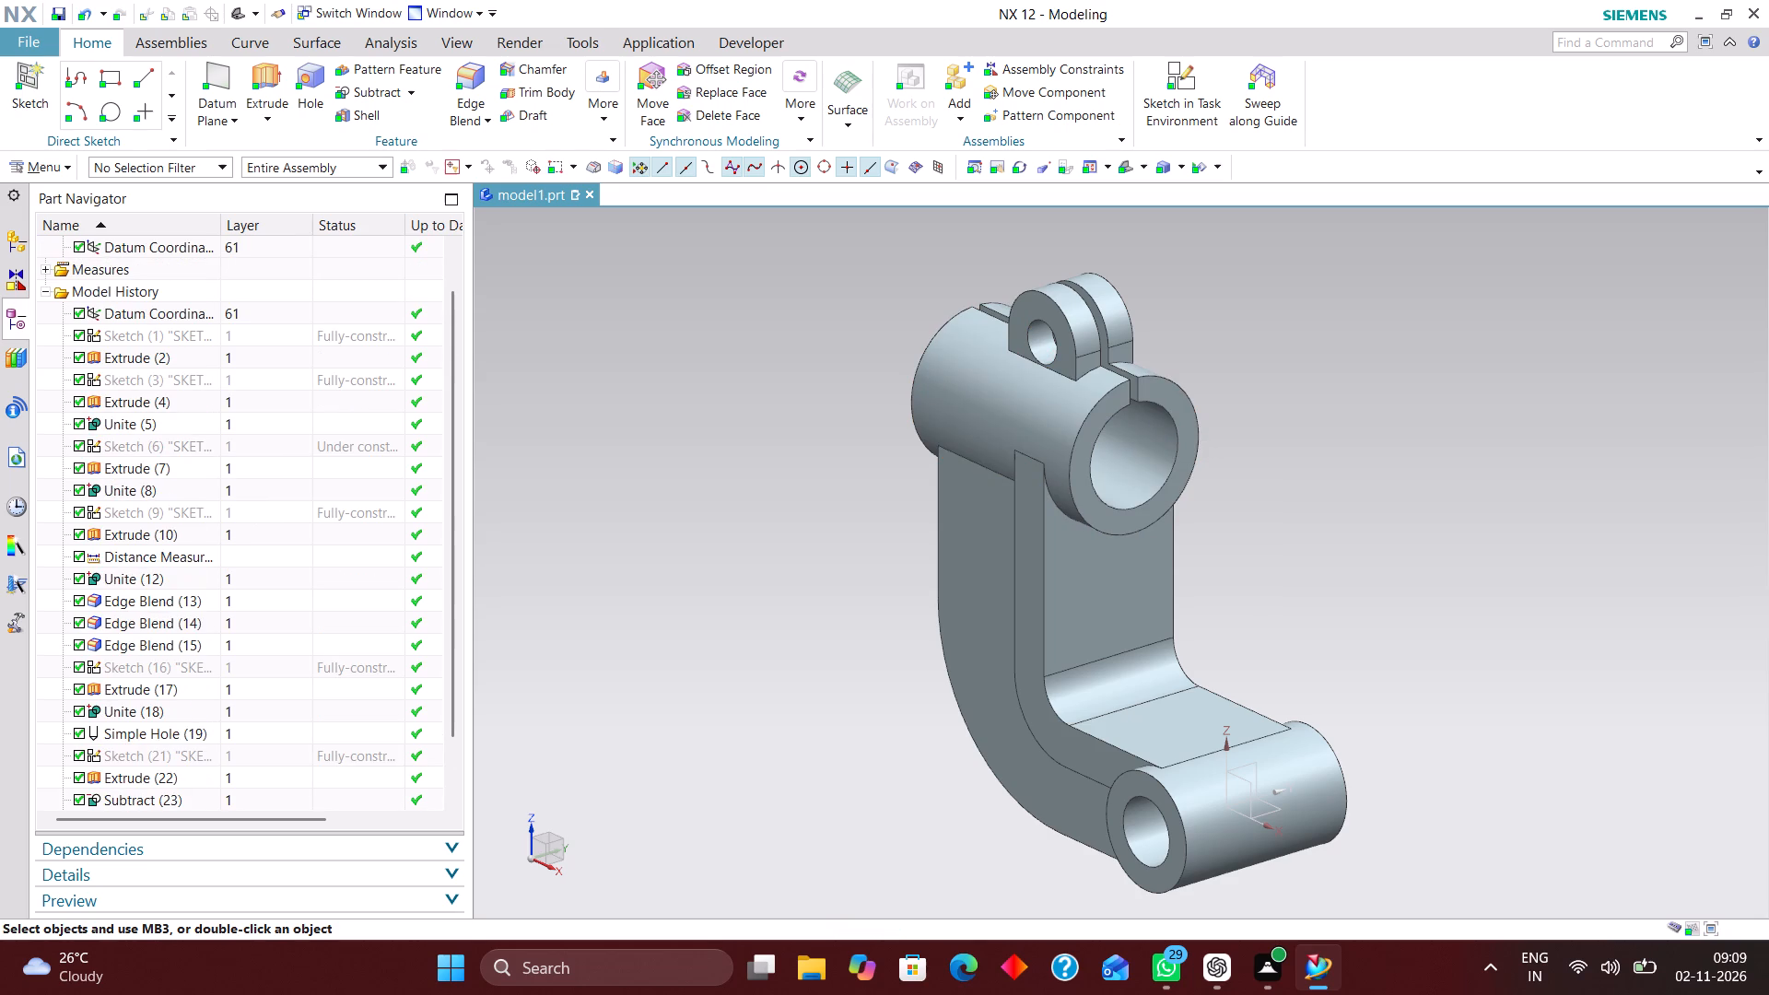
scroll(263, 475, down, 5)
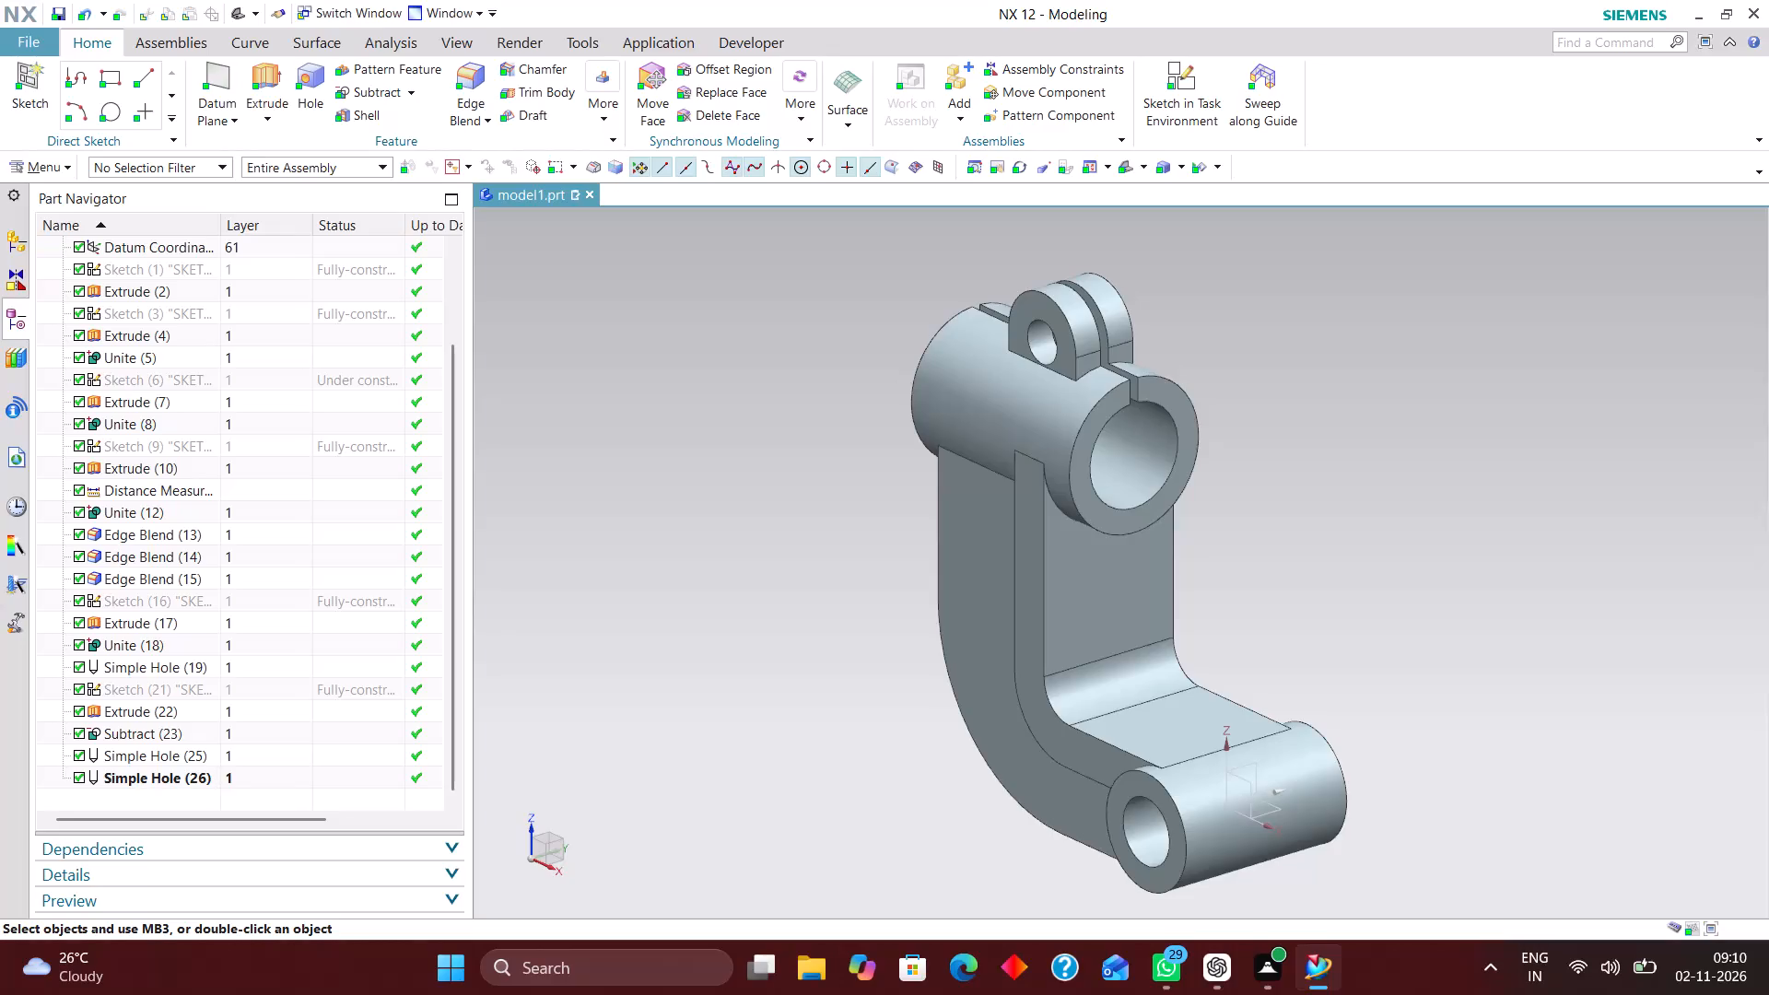
scroll(257, 475, up, 5)
scroll(239, 625, down, 5)
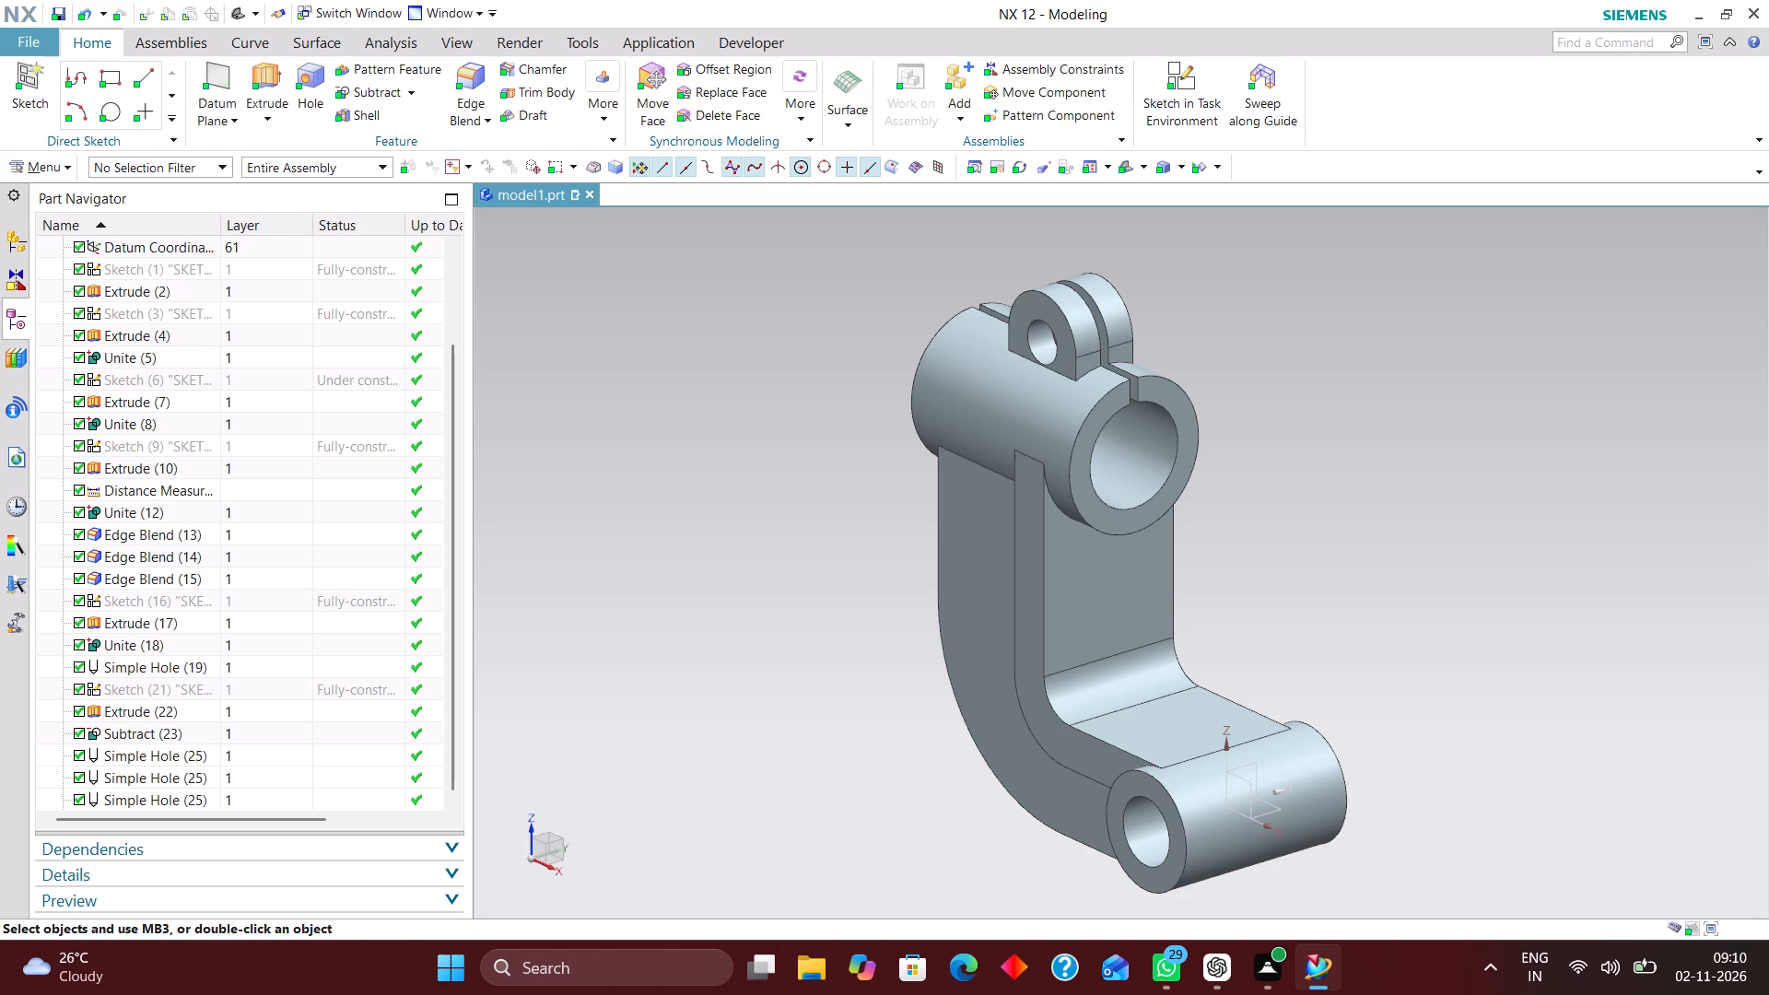
ctrl+click(194, 756)
ctrl+click(200, 778)
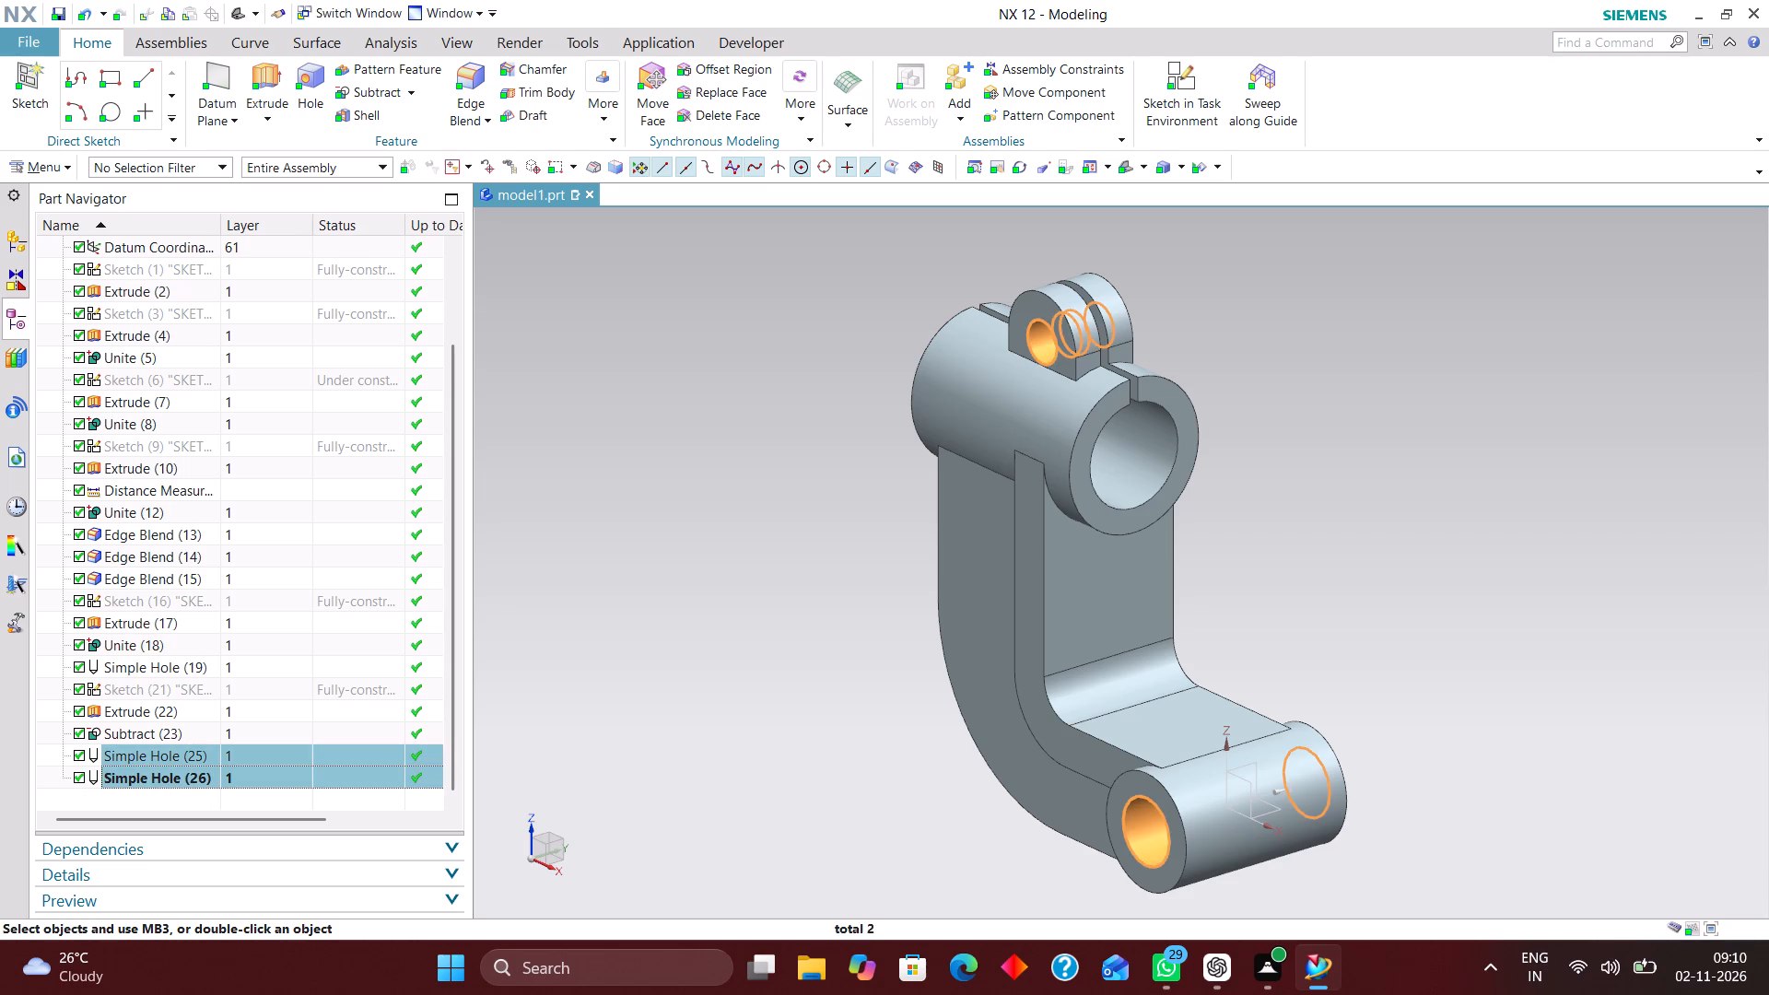
ctrl+click(181, 670)
right_click(182, 670)
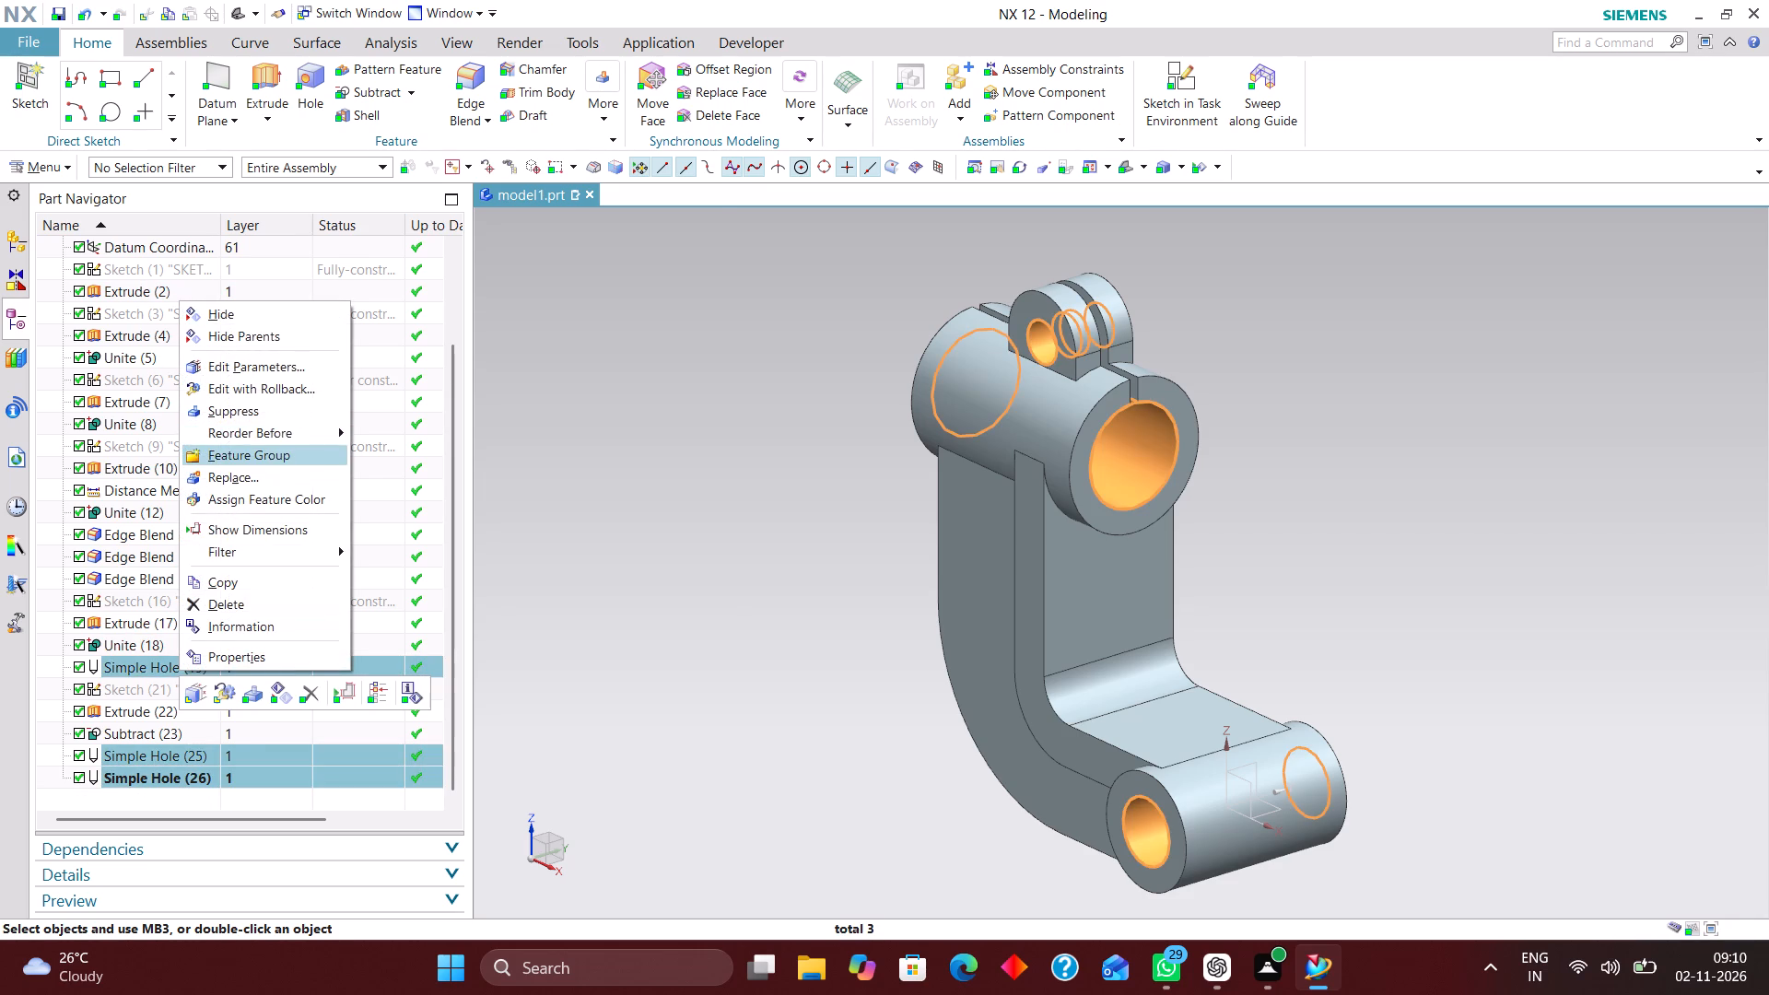
click(259, 458)
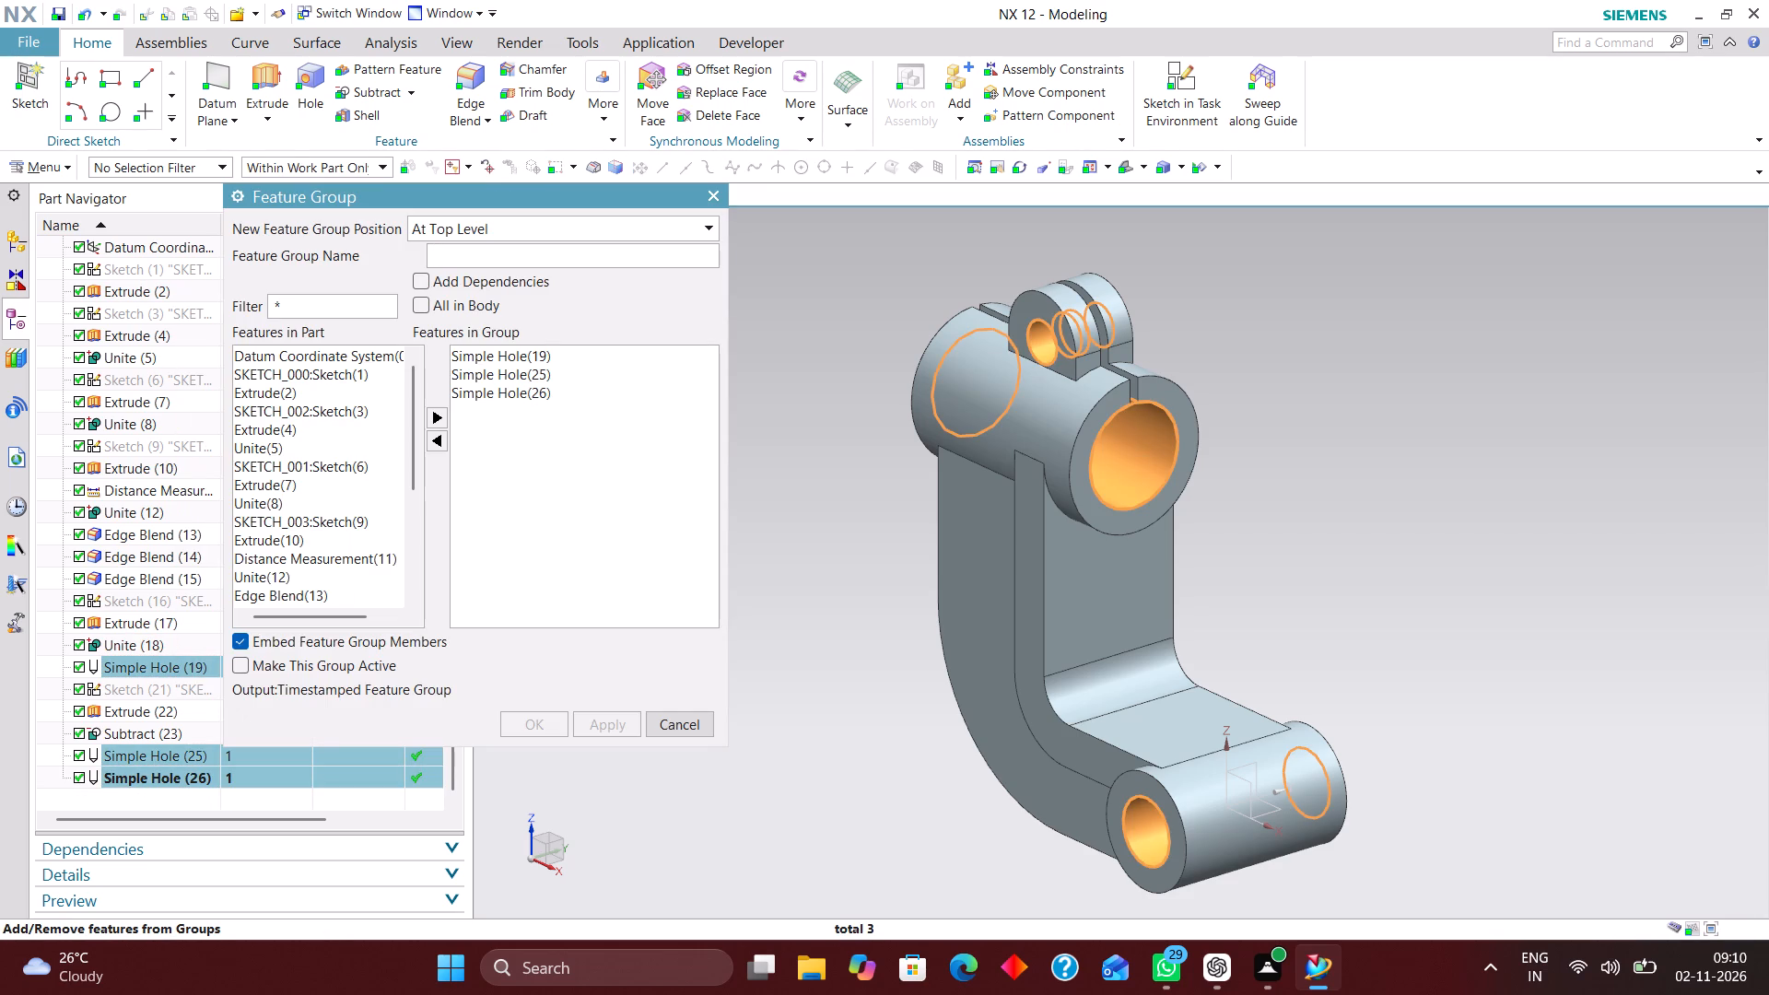
text(HOLES)
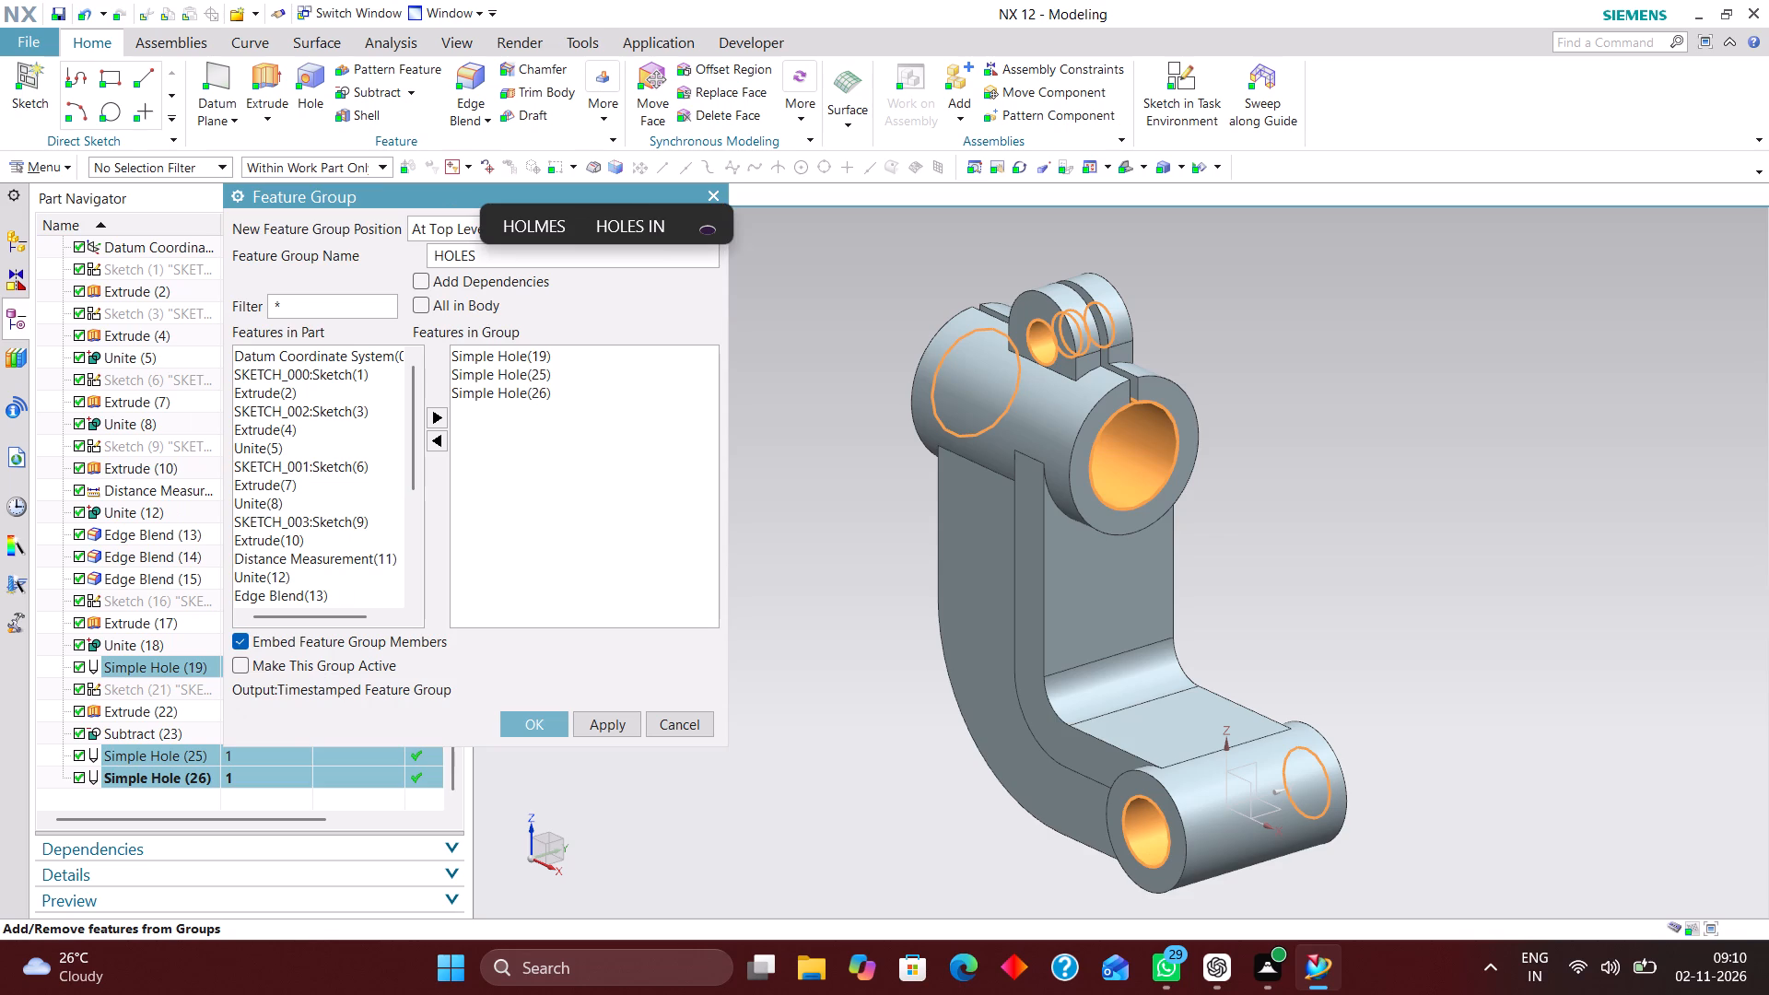
click(539, 723)
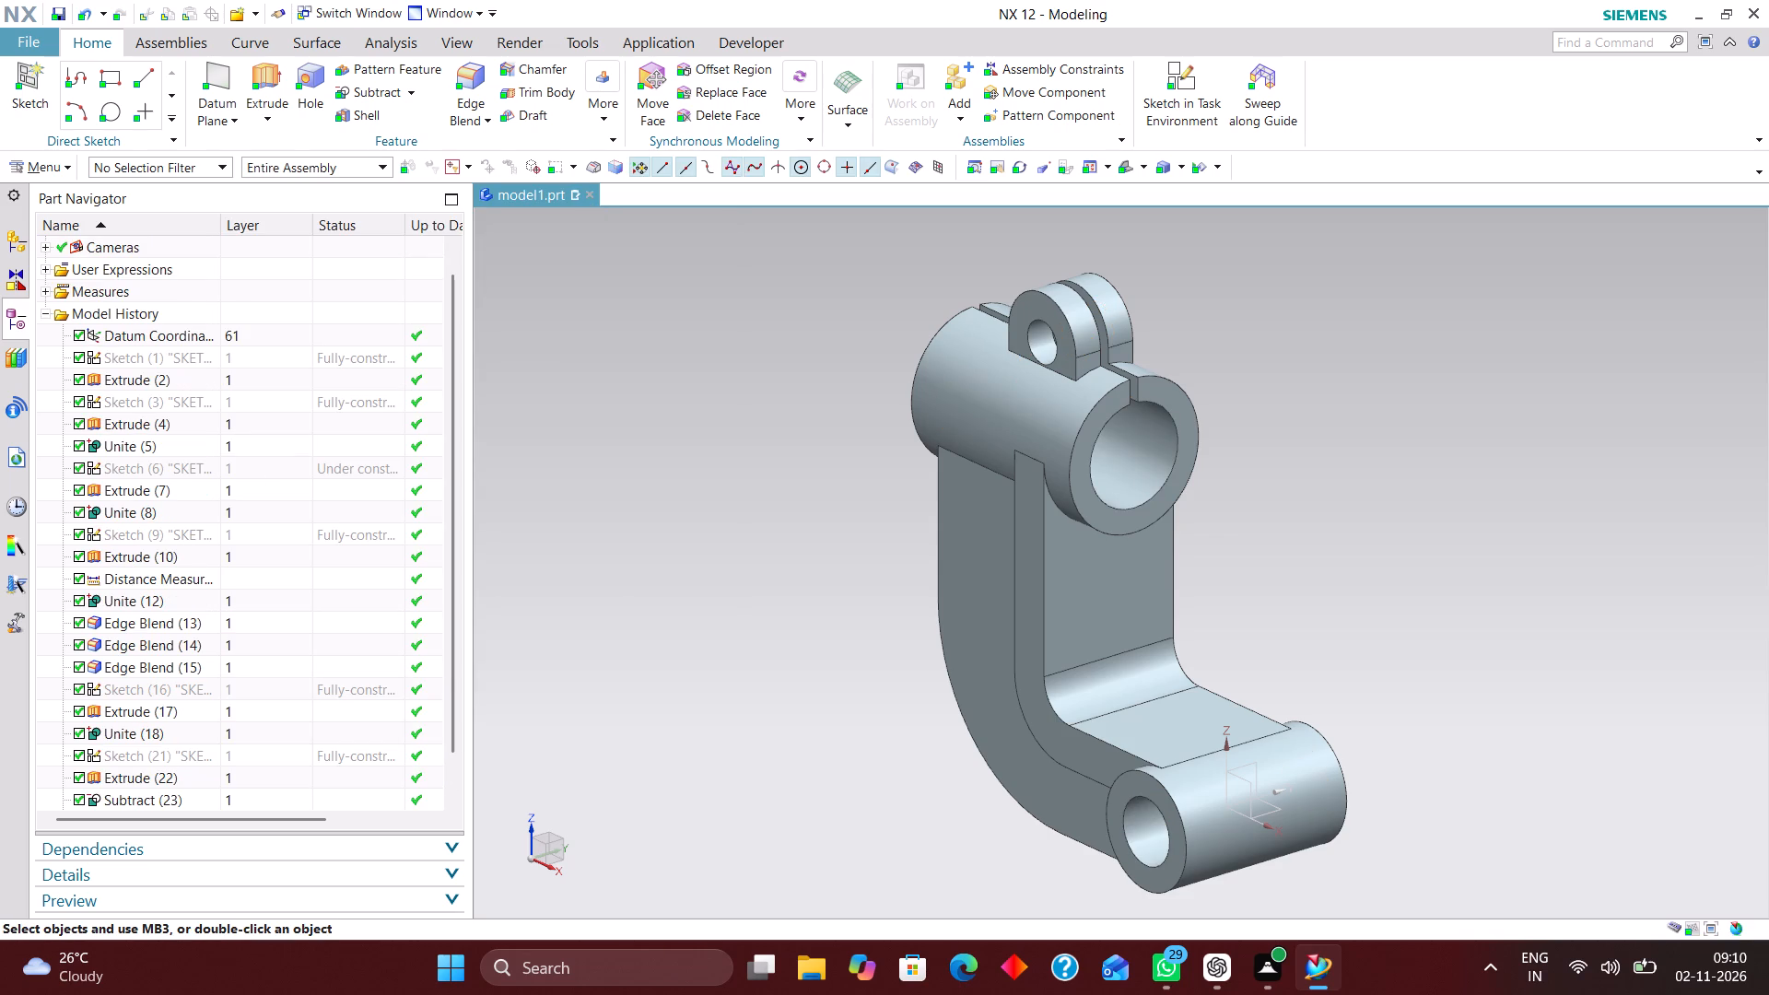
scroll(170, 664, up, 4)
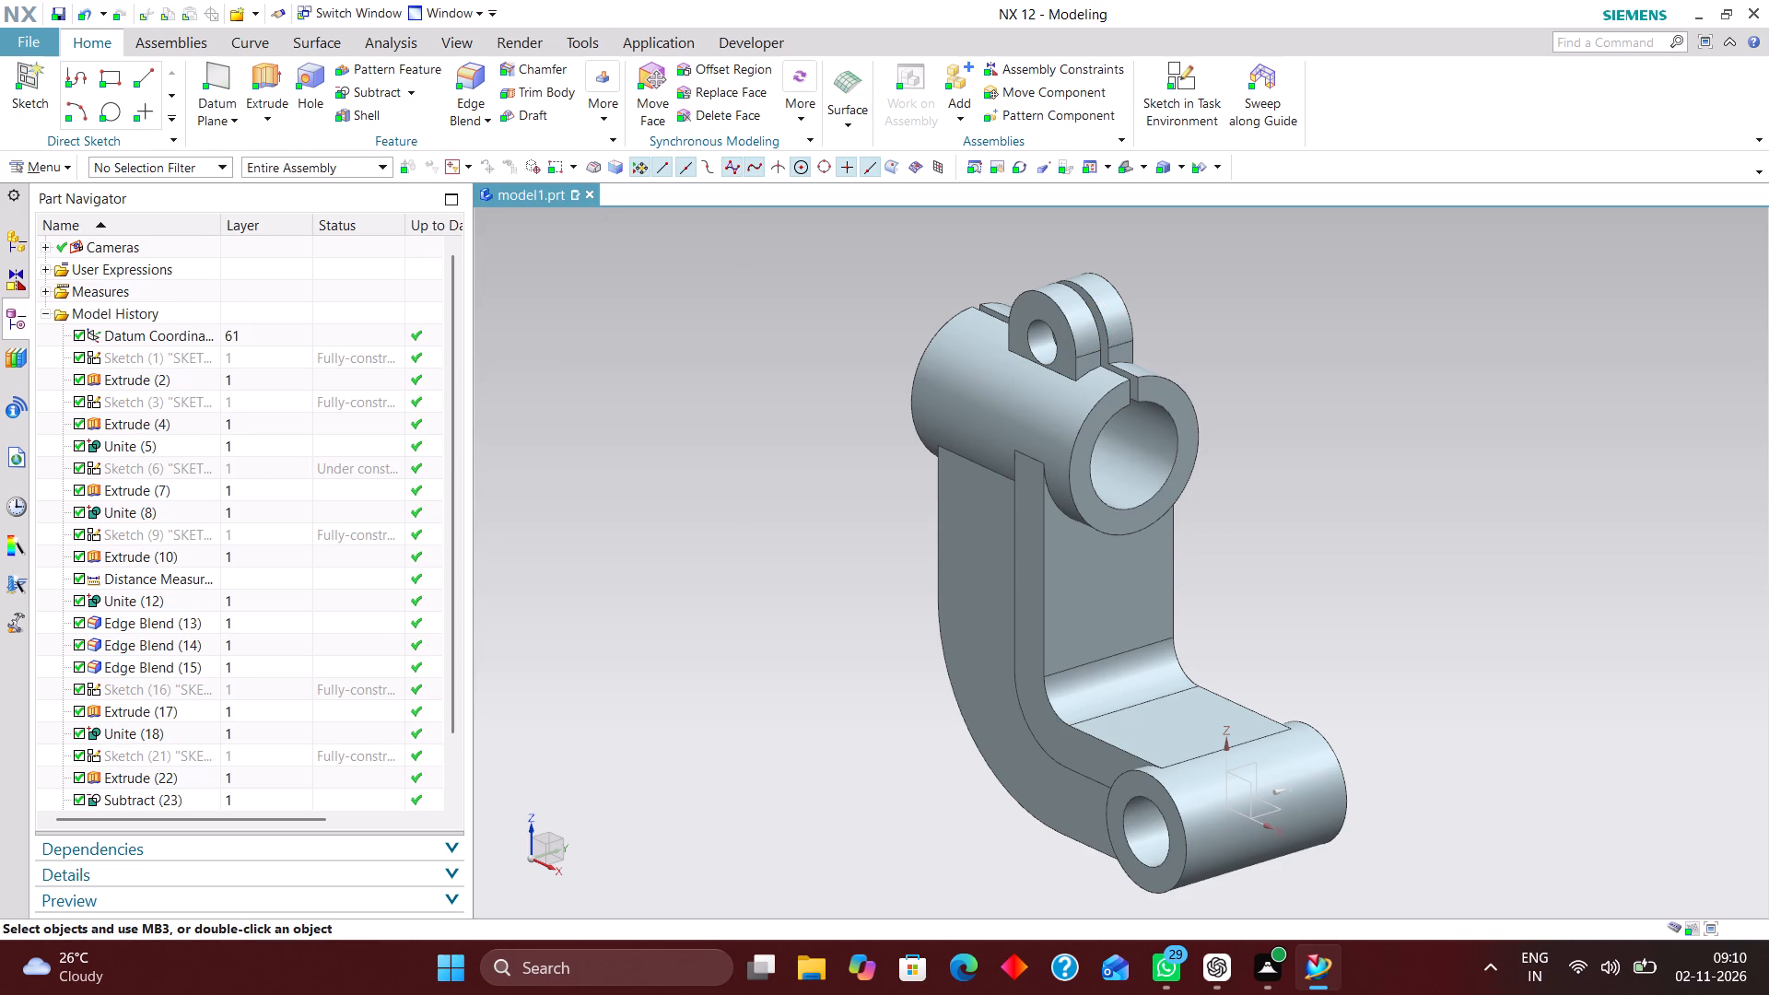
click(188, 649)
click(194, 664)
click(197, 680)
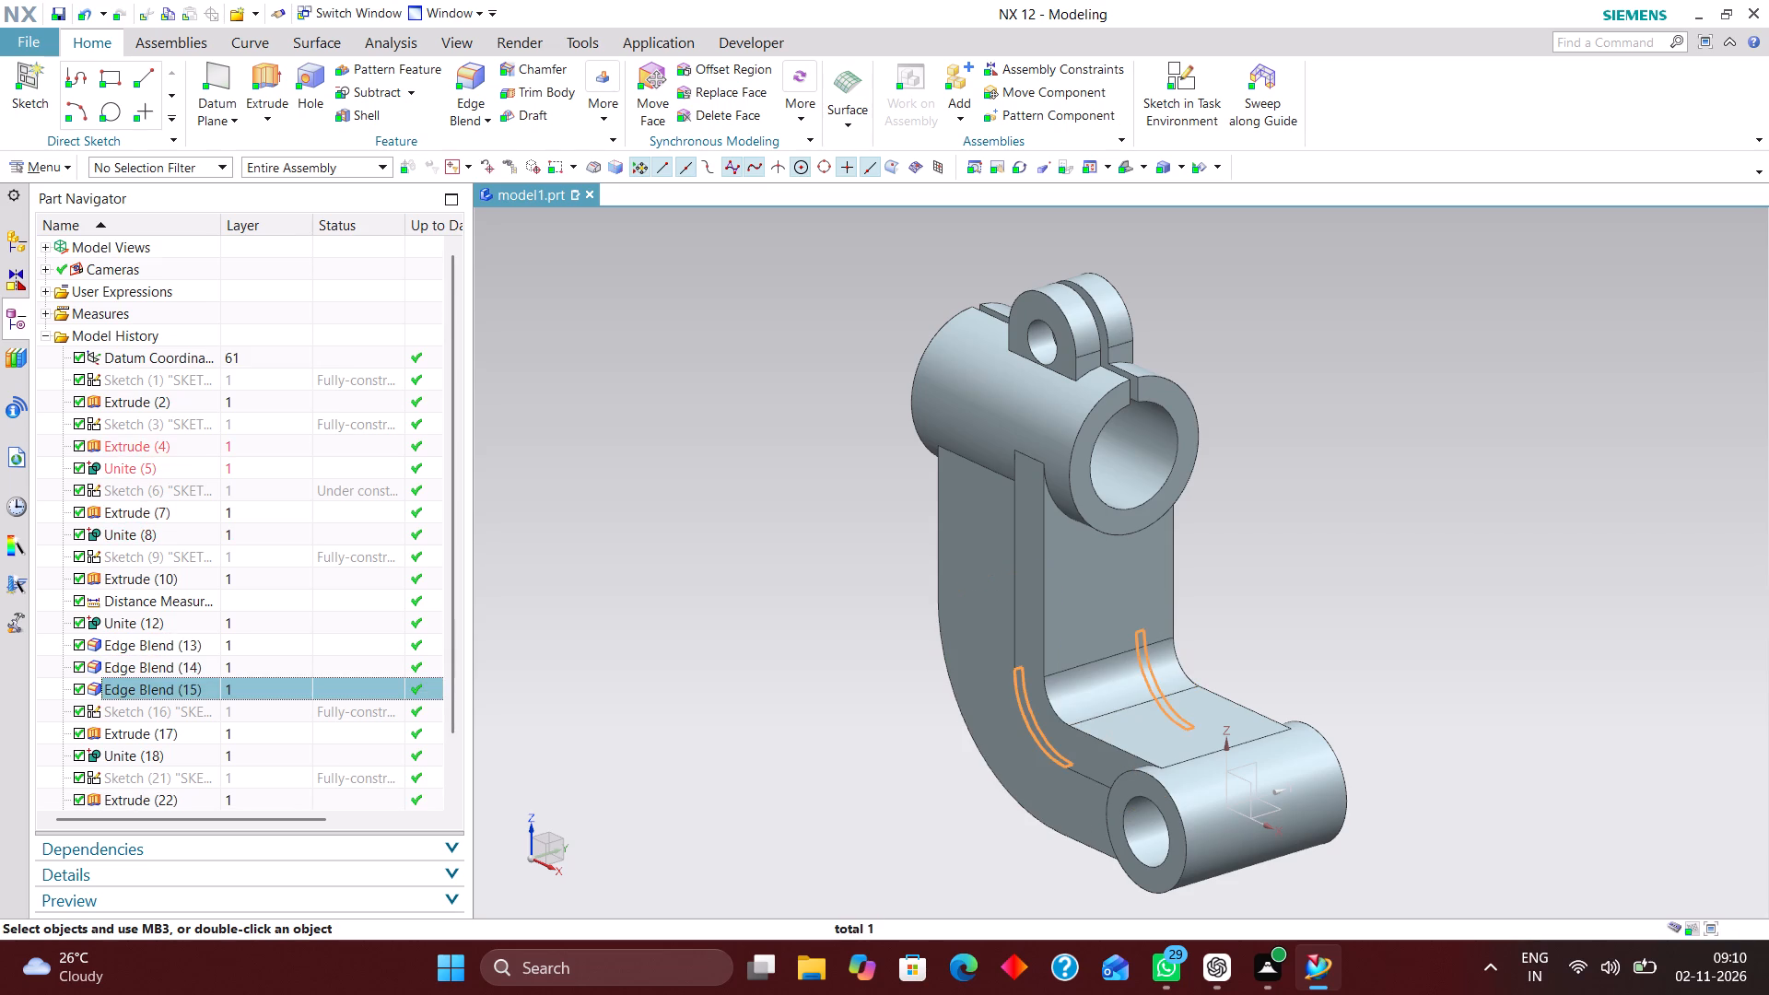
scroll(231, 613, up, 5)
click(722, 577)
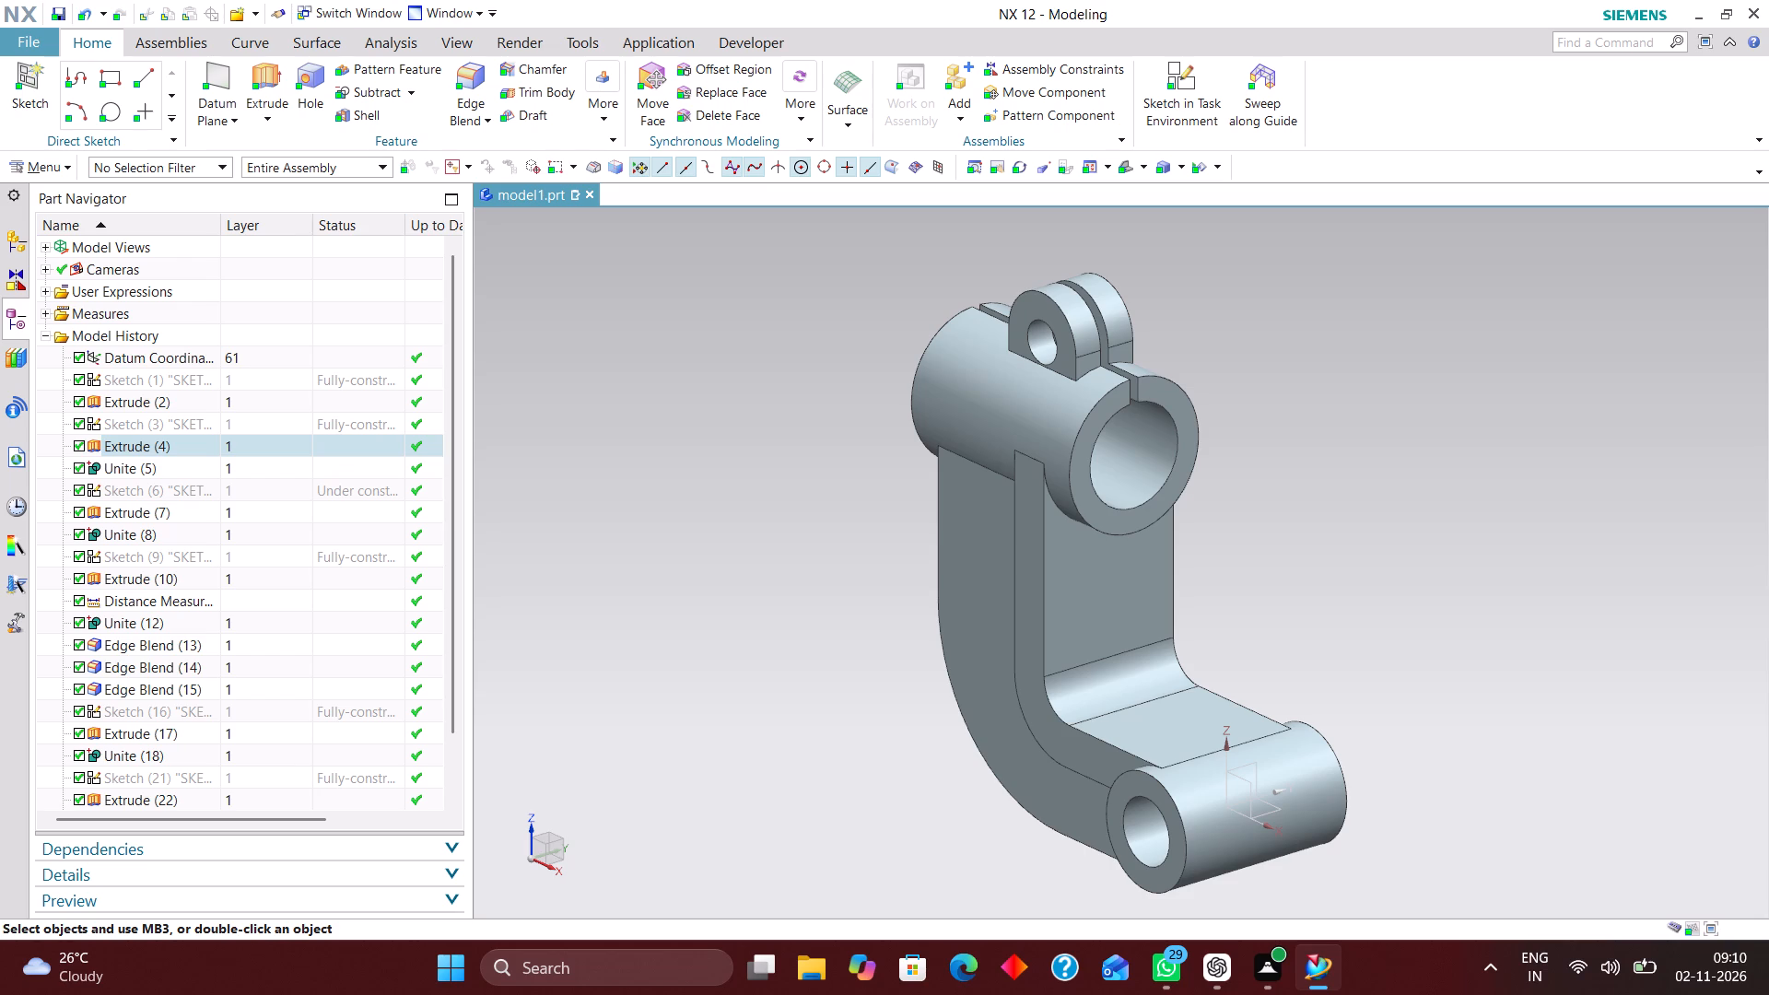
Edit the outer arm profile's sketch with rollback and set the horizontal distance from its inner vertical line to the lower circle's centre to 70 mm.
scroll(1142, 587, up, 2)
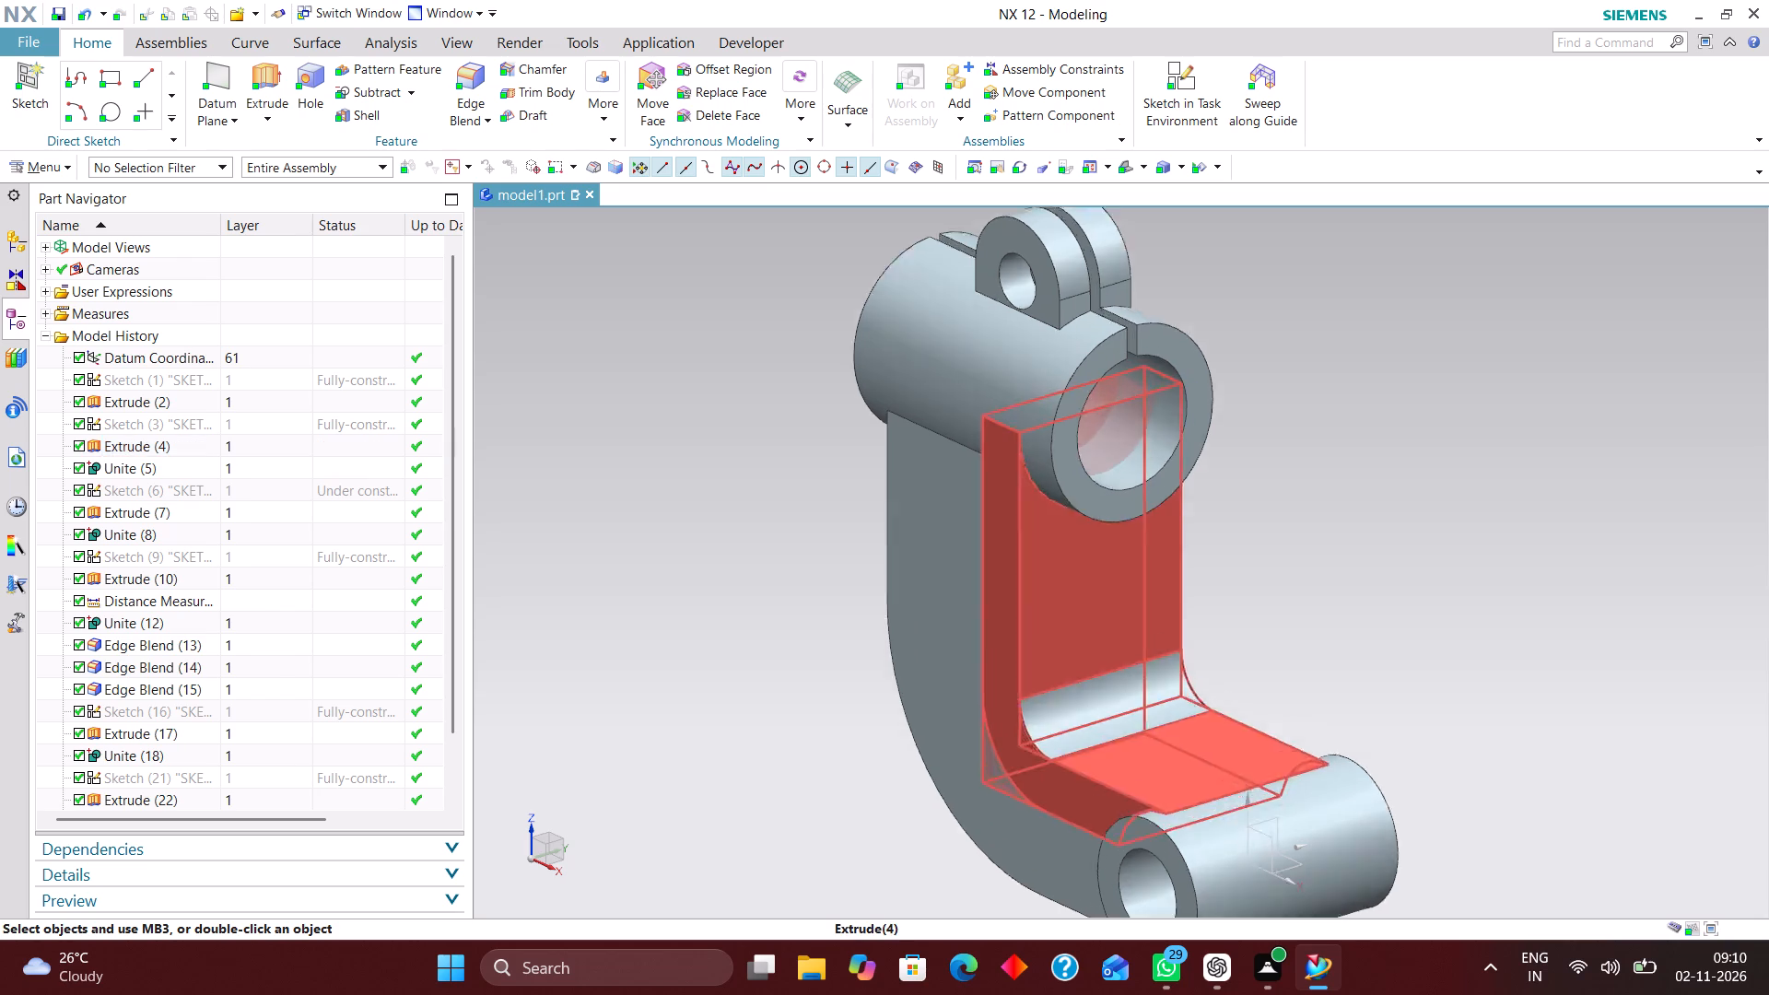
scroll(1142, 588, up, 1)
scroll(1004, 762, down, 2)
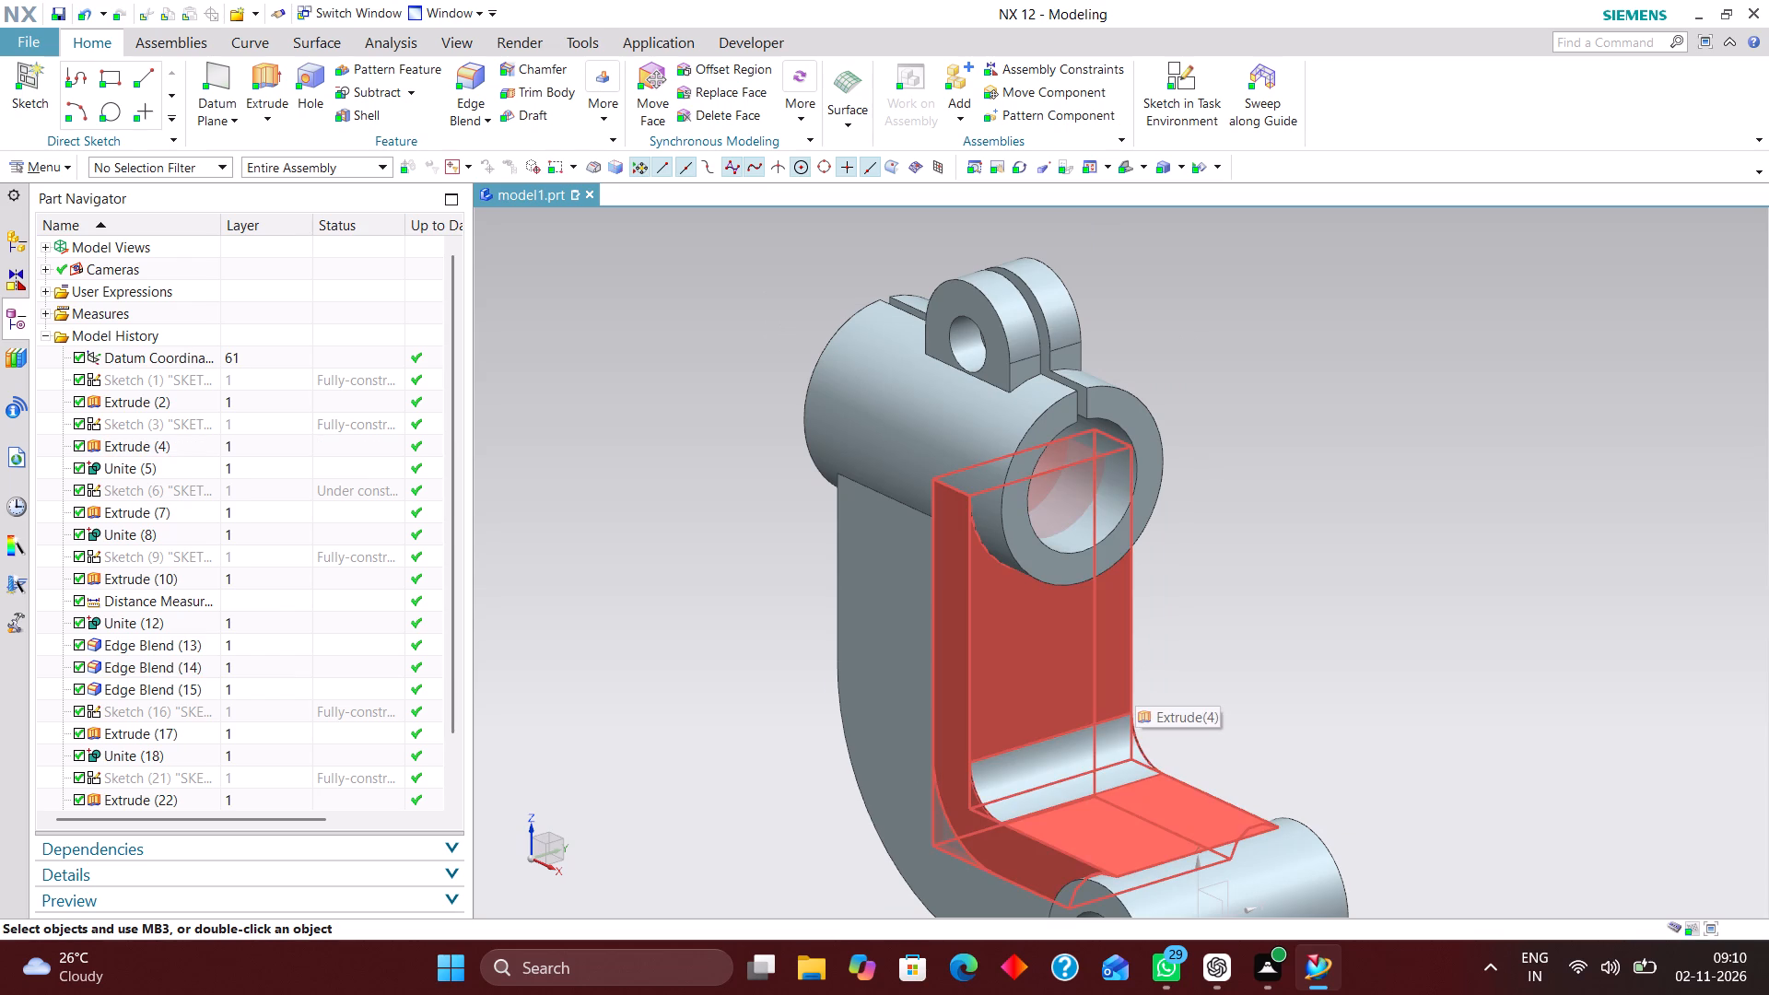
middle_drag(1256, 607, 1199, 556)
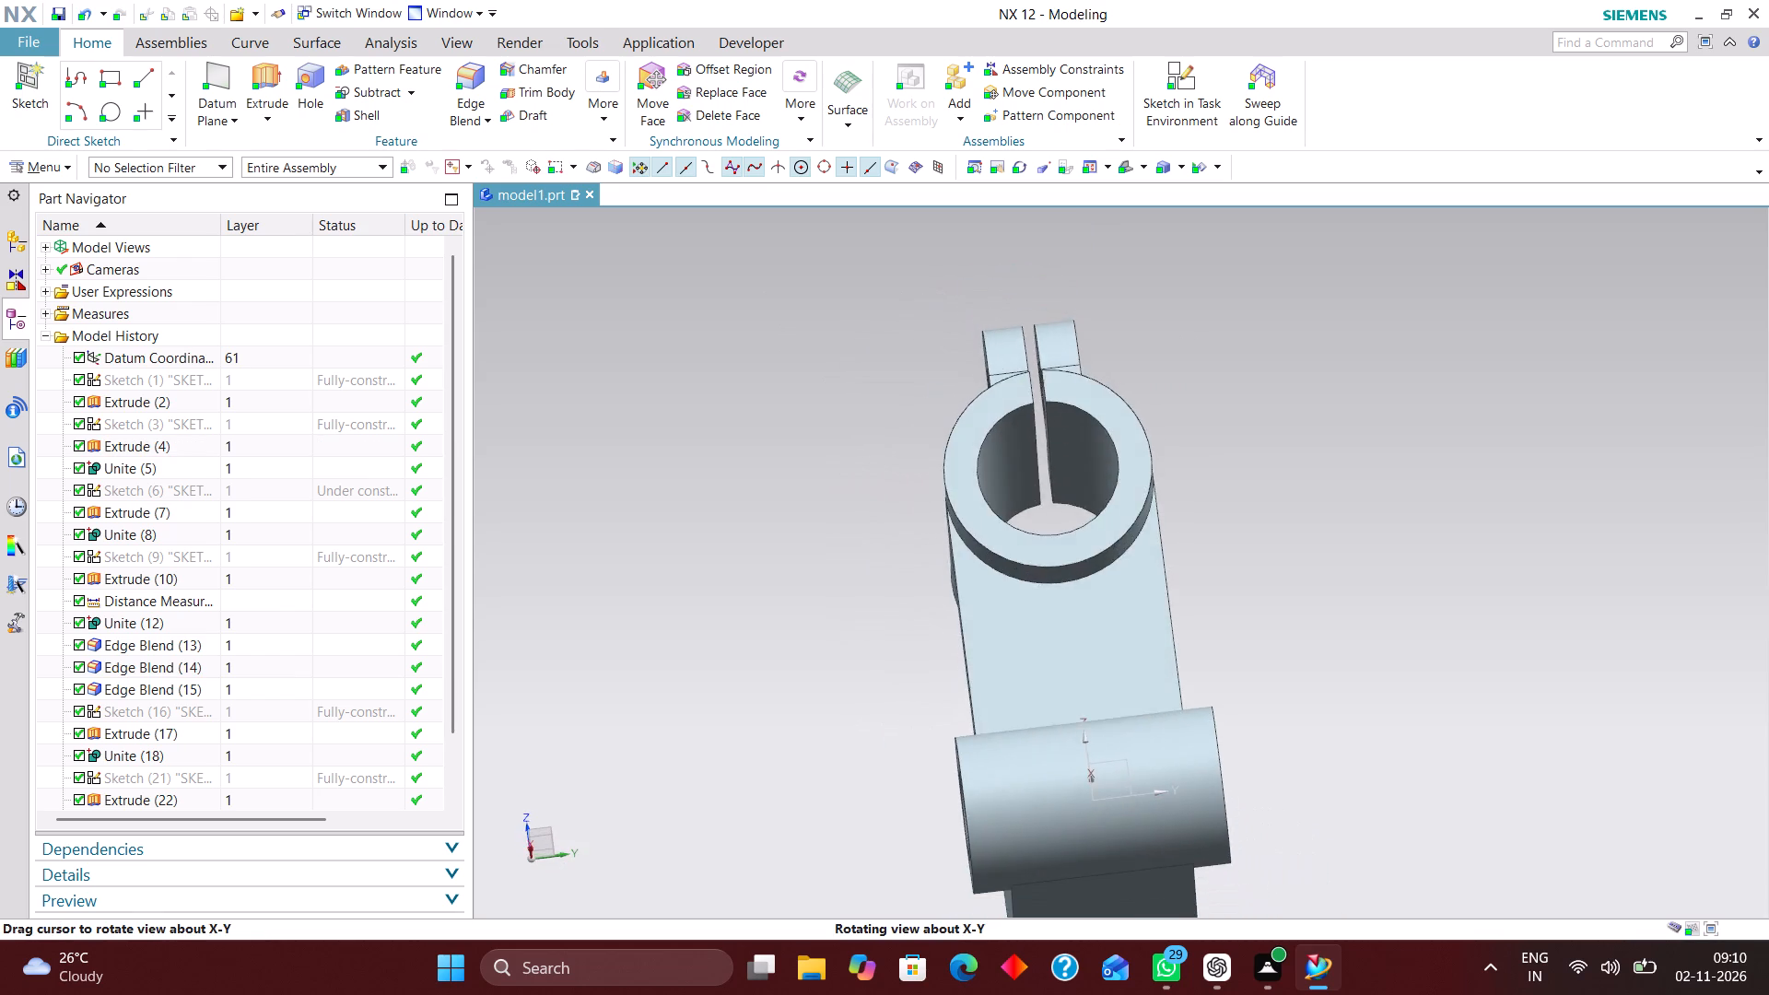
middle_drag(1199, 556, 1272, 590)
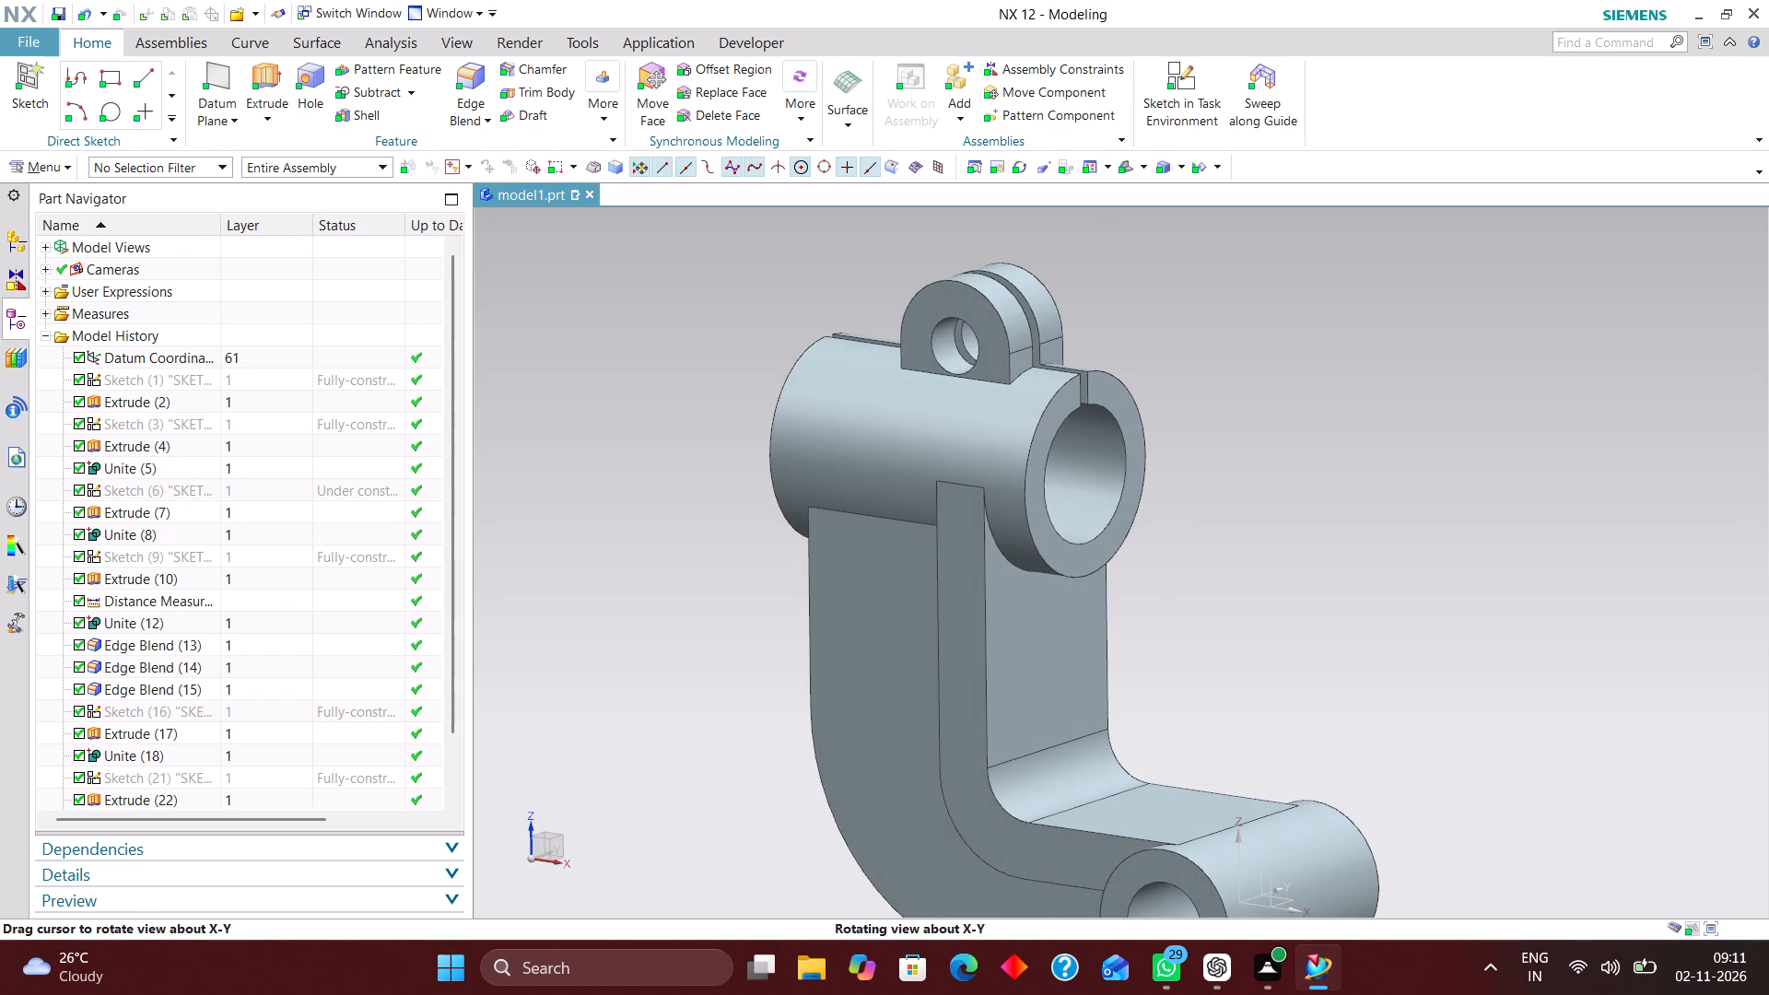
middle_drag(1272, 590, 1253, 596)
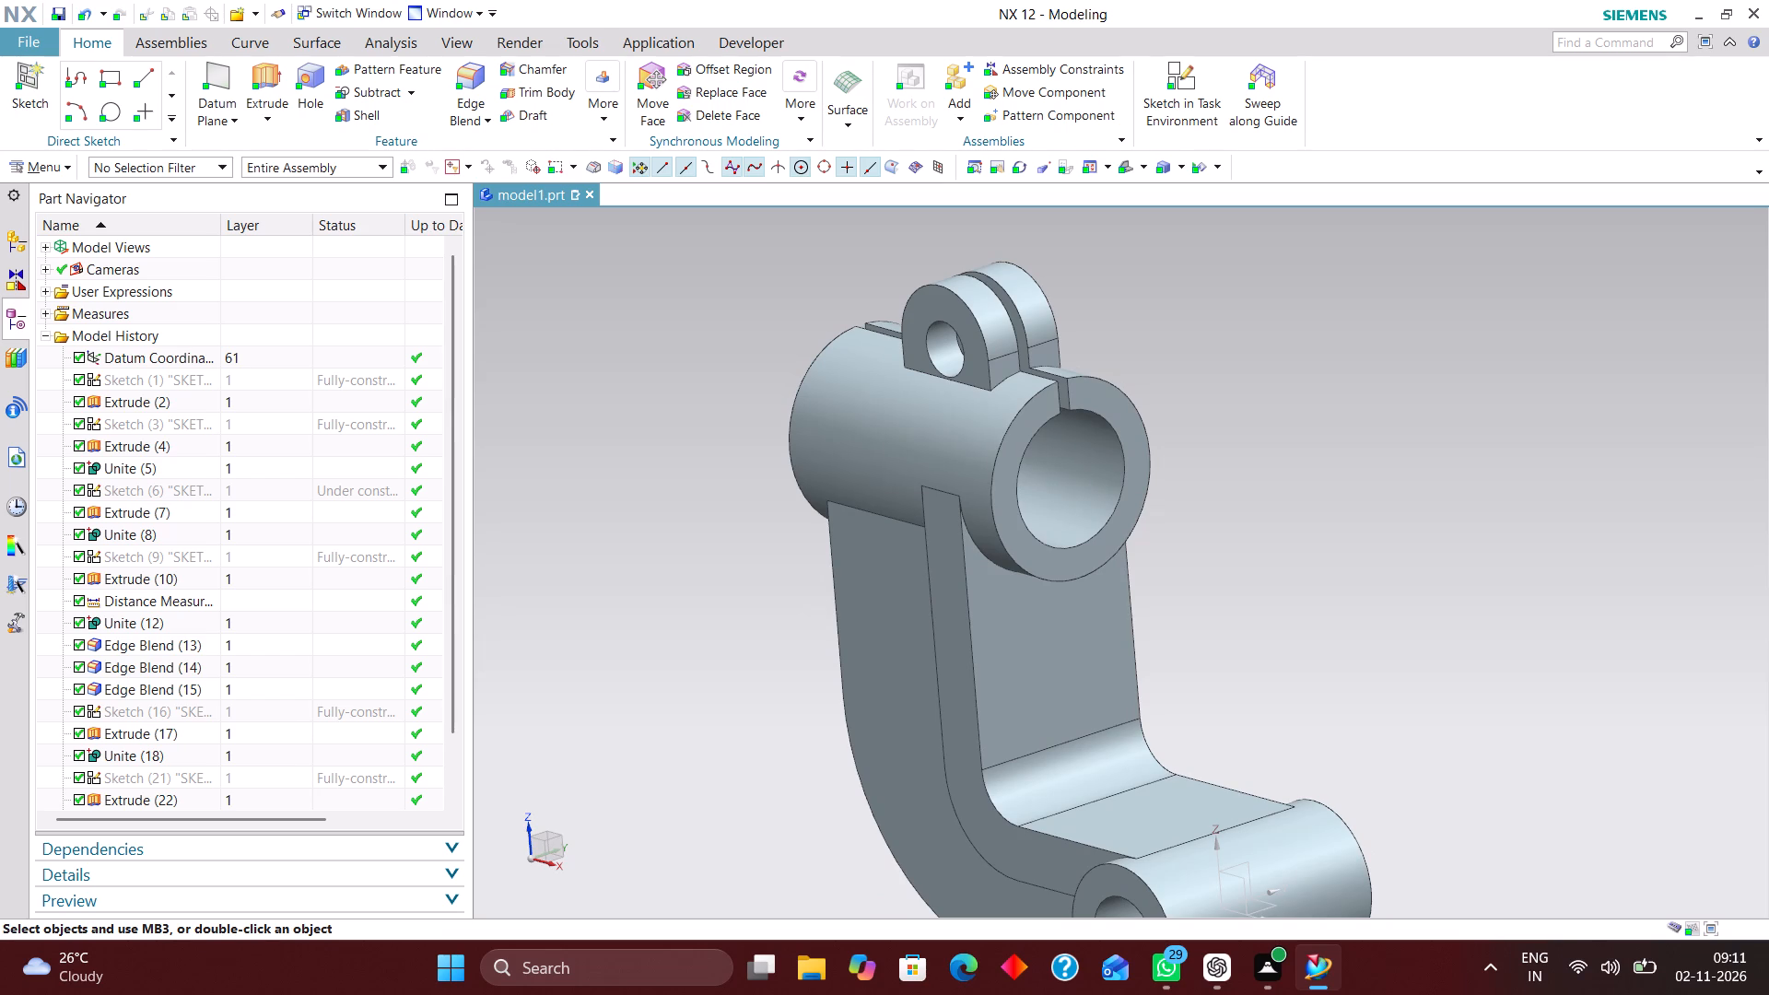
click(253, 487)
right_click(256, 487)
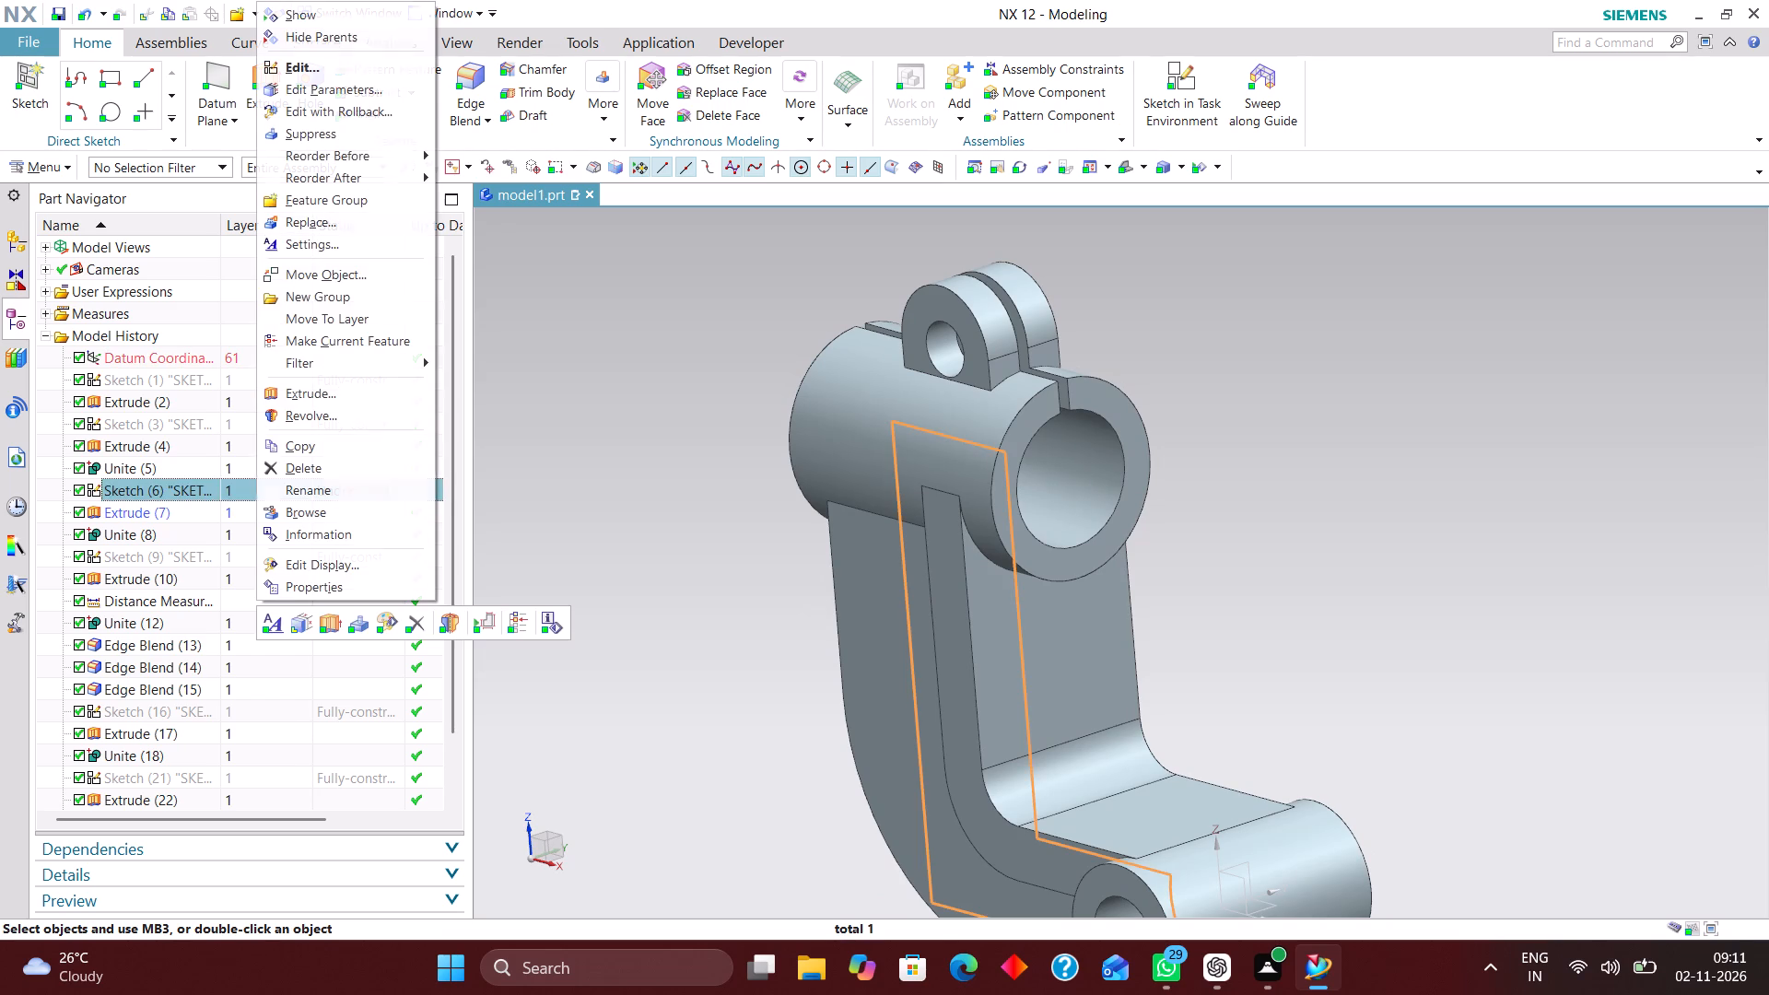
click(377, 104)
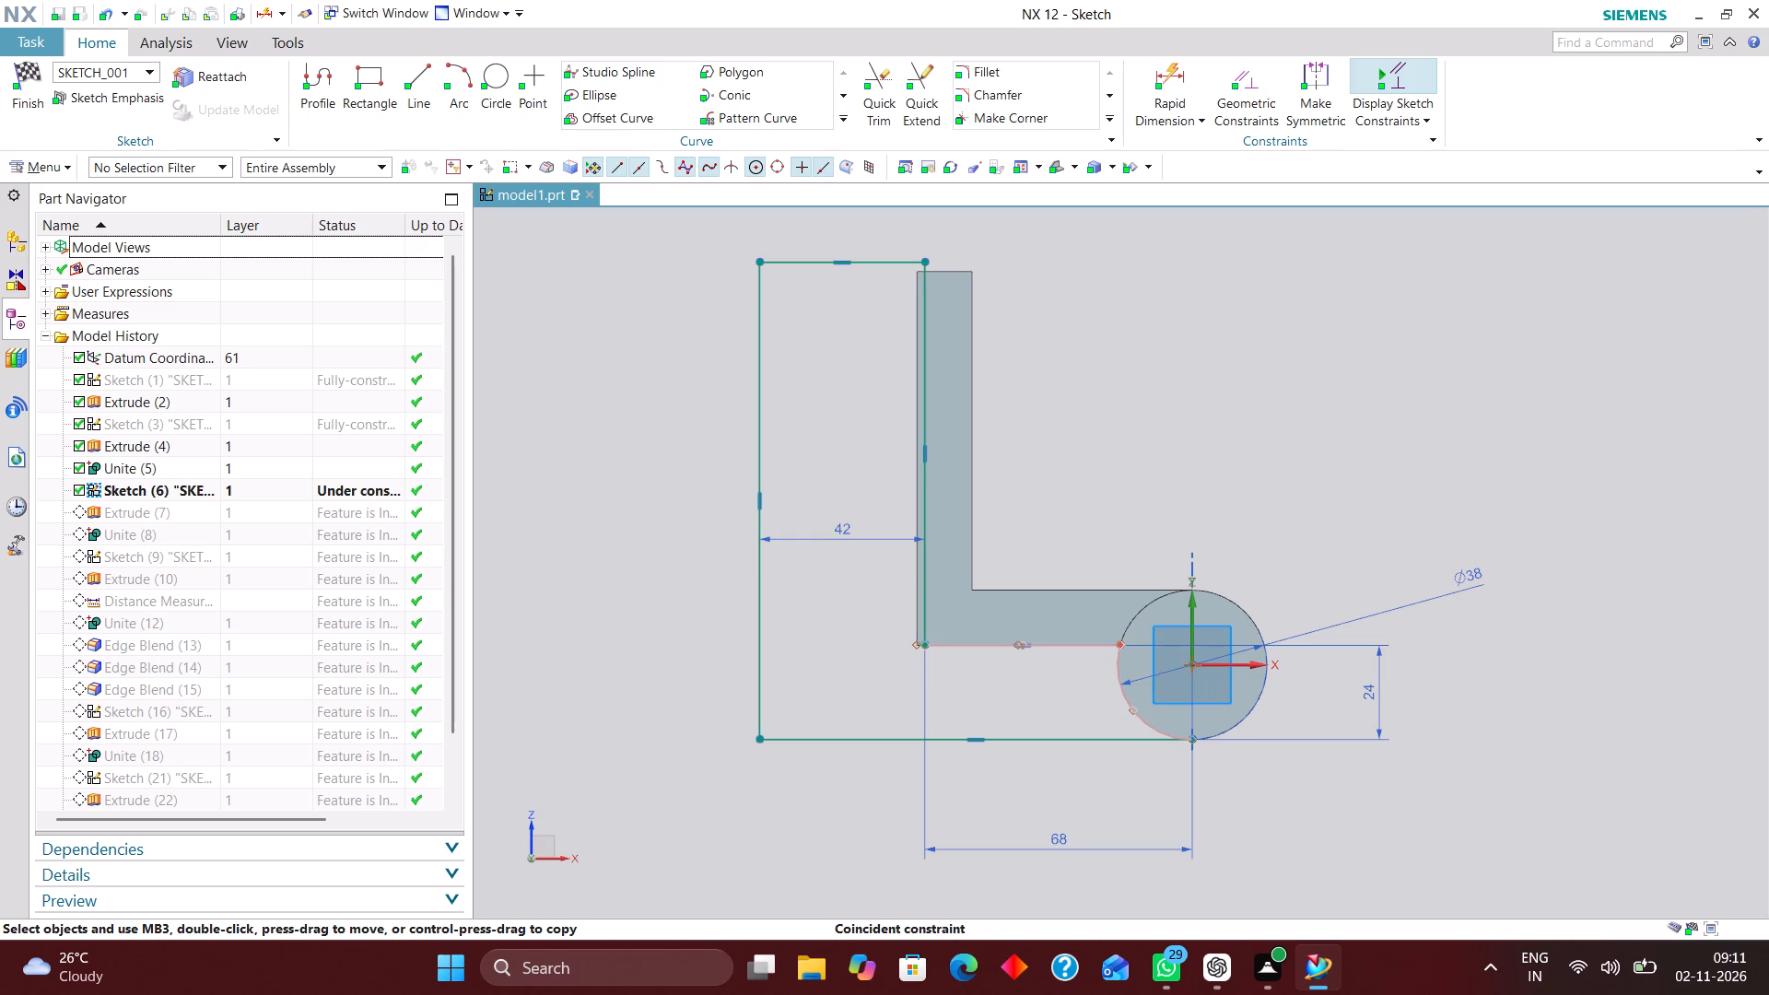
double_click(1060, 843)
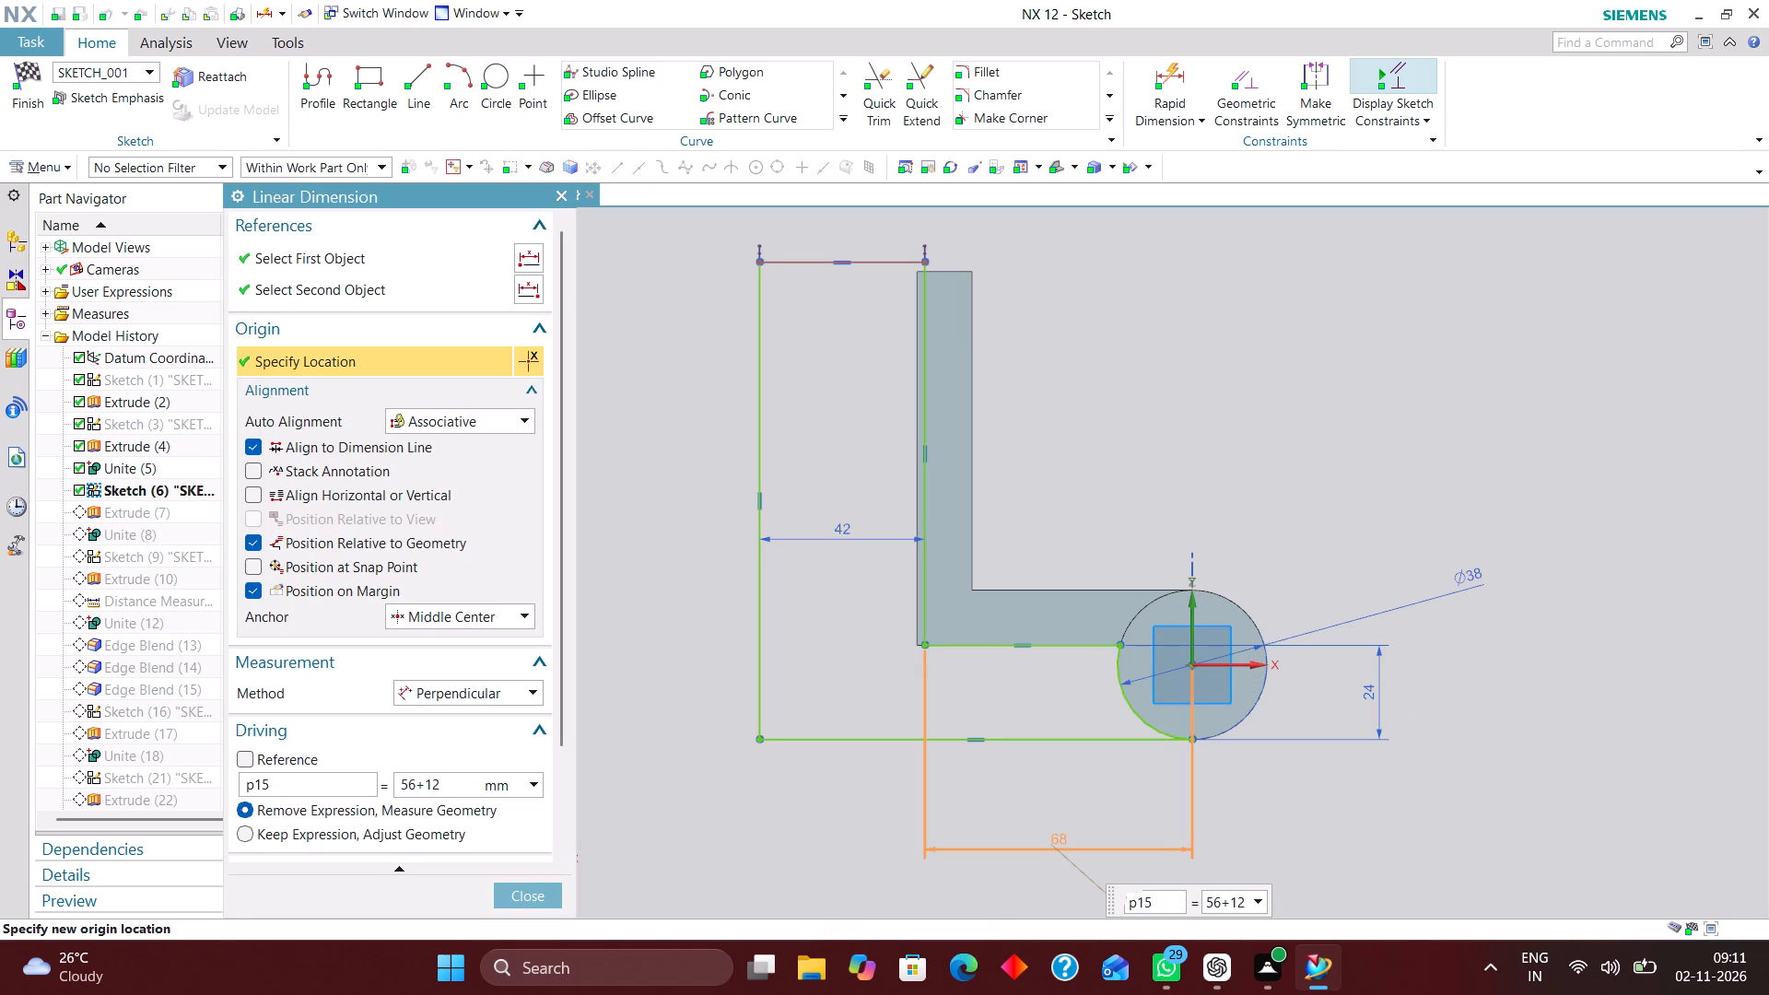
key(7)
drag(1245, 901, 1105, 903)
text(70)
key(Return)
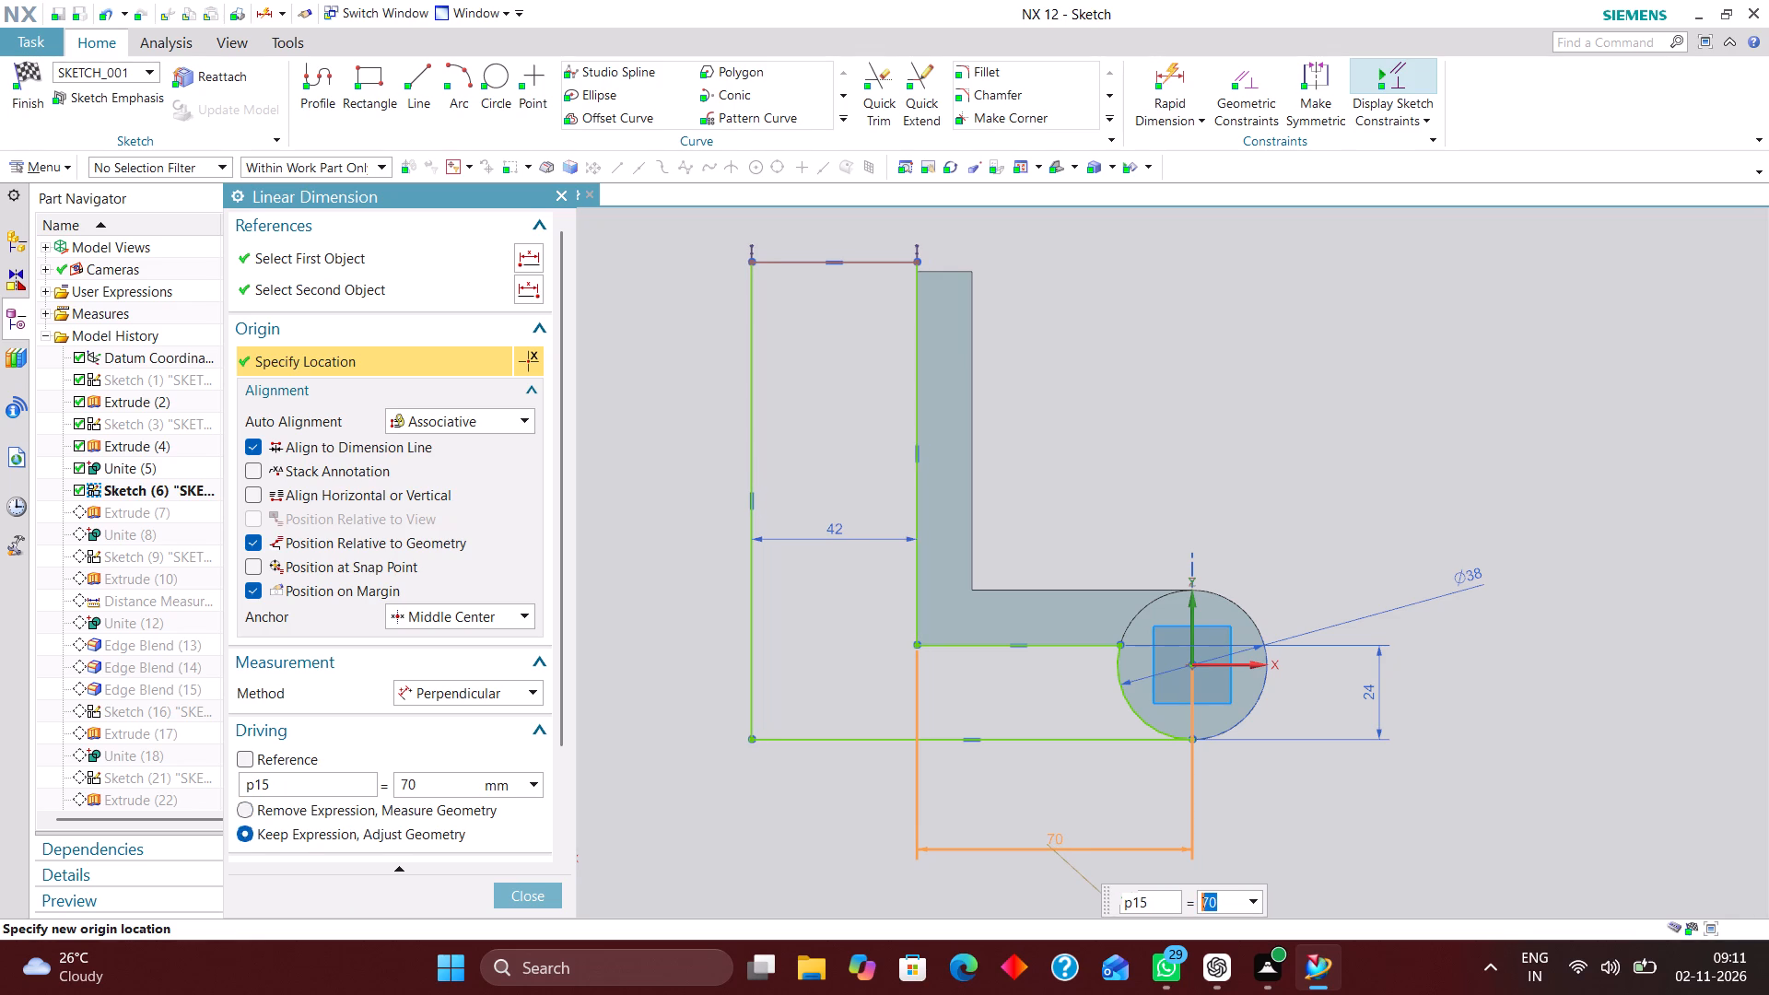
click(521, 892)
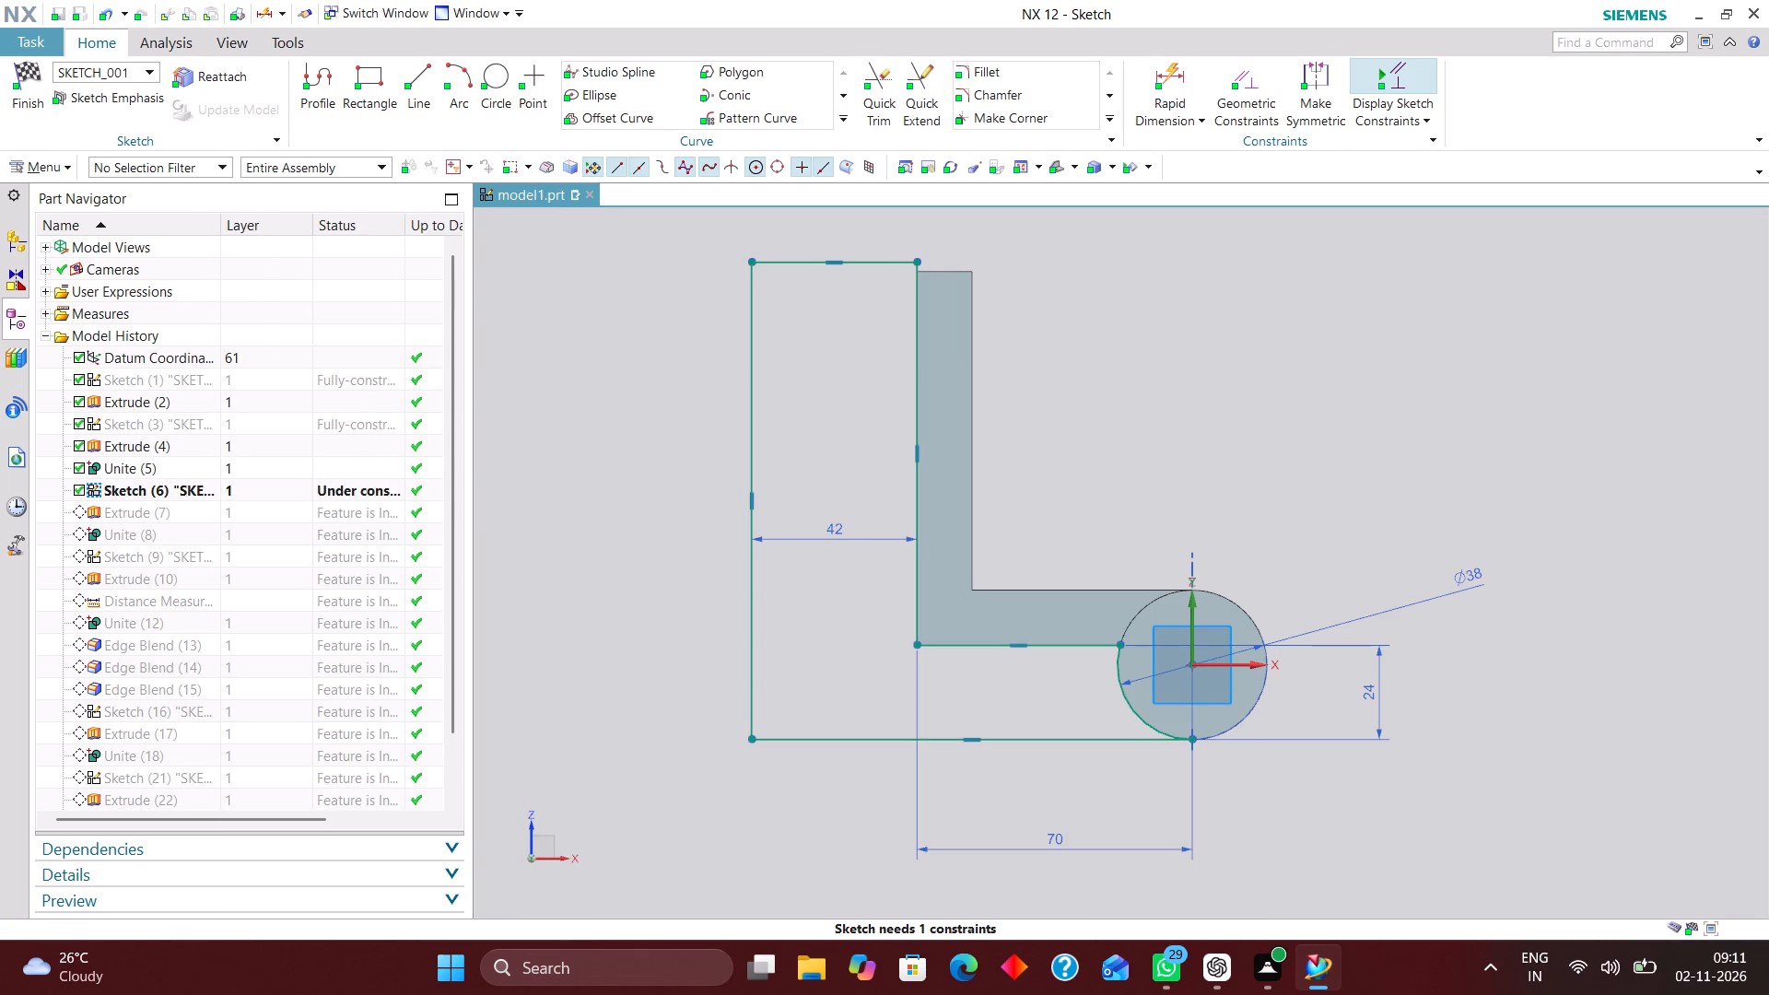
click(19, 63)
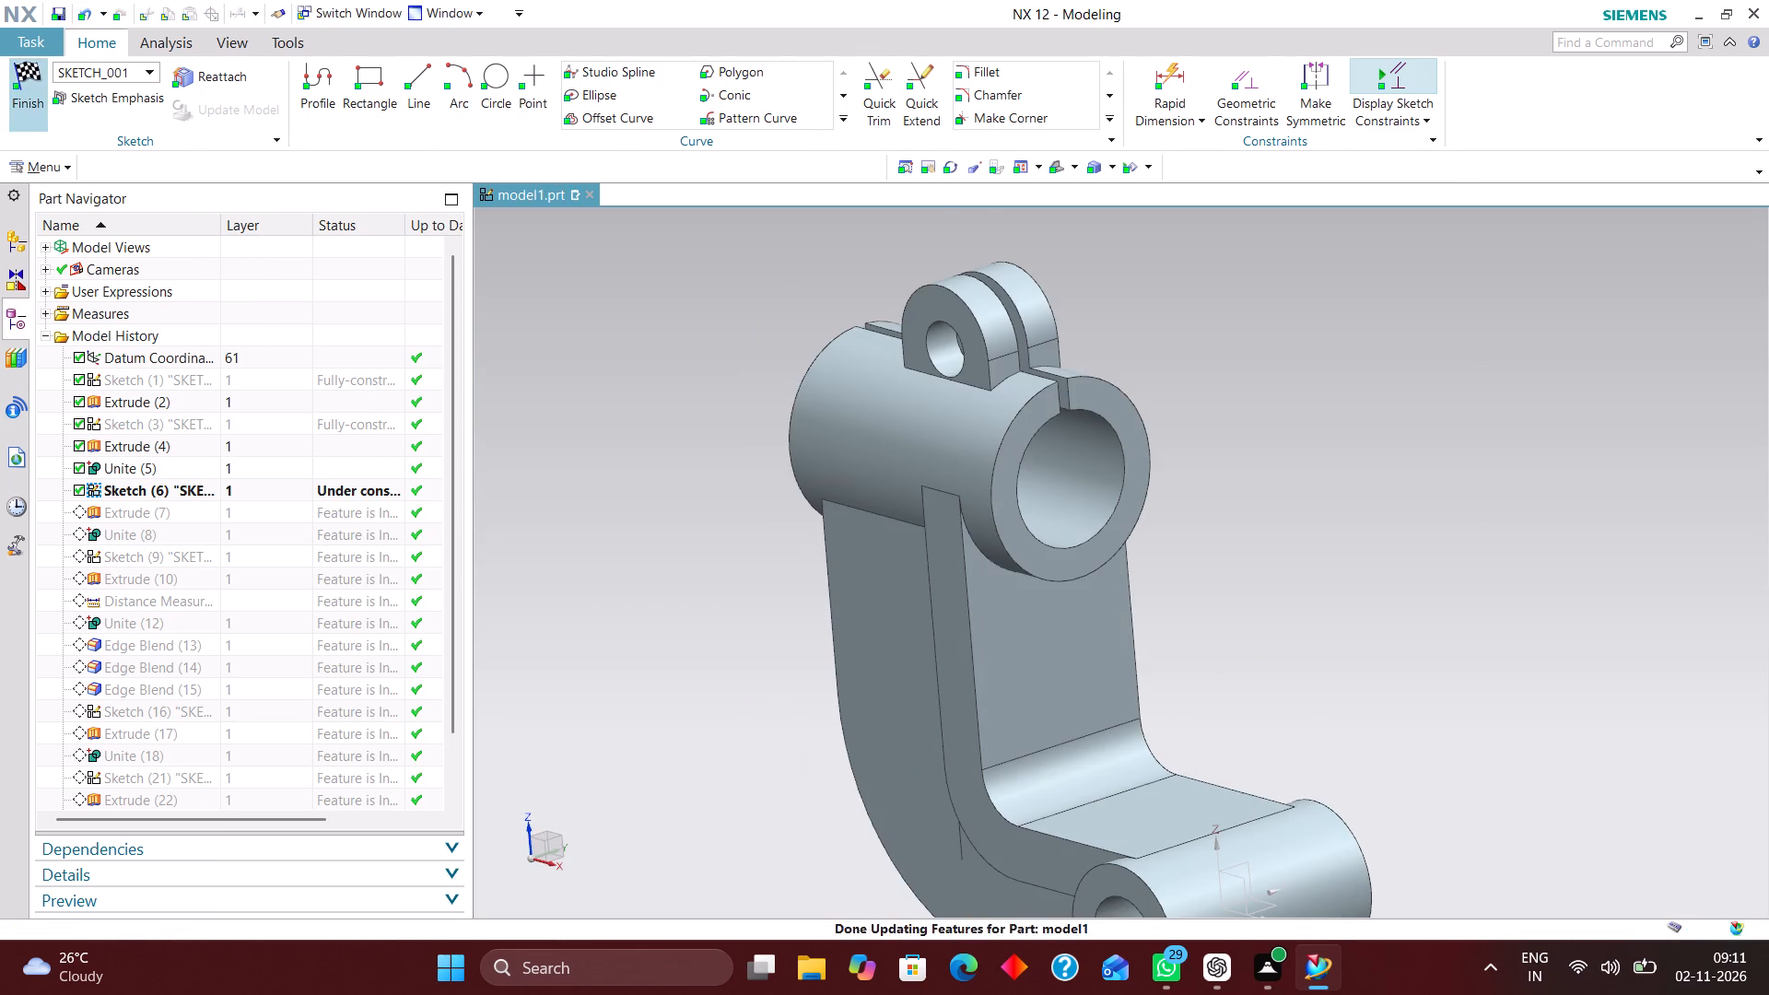
Examine the arm's side face and the seam between the two arm sections at the inner bend from several angles.
middle_drag(1339, 548, 1419, 533)
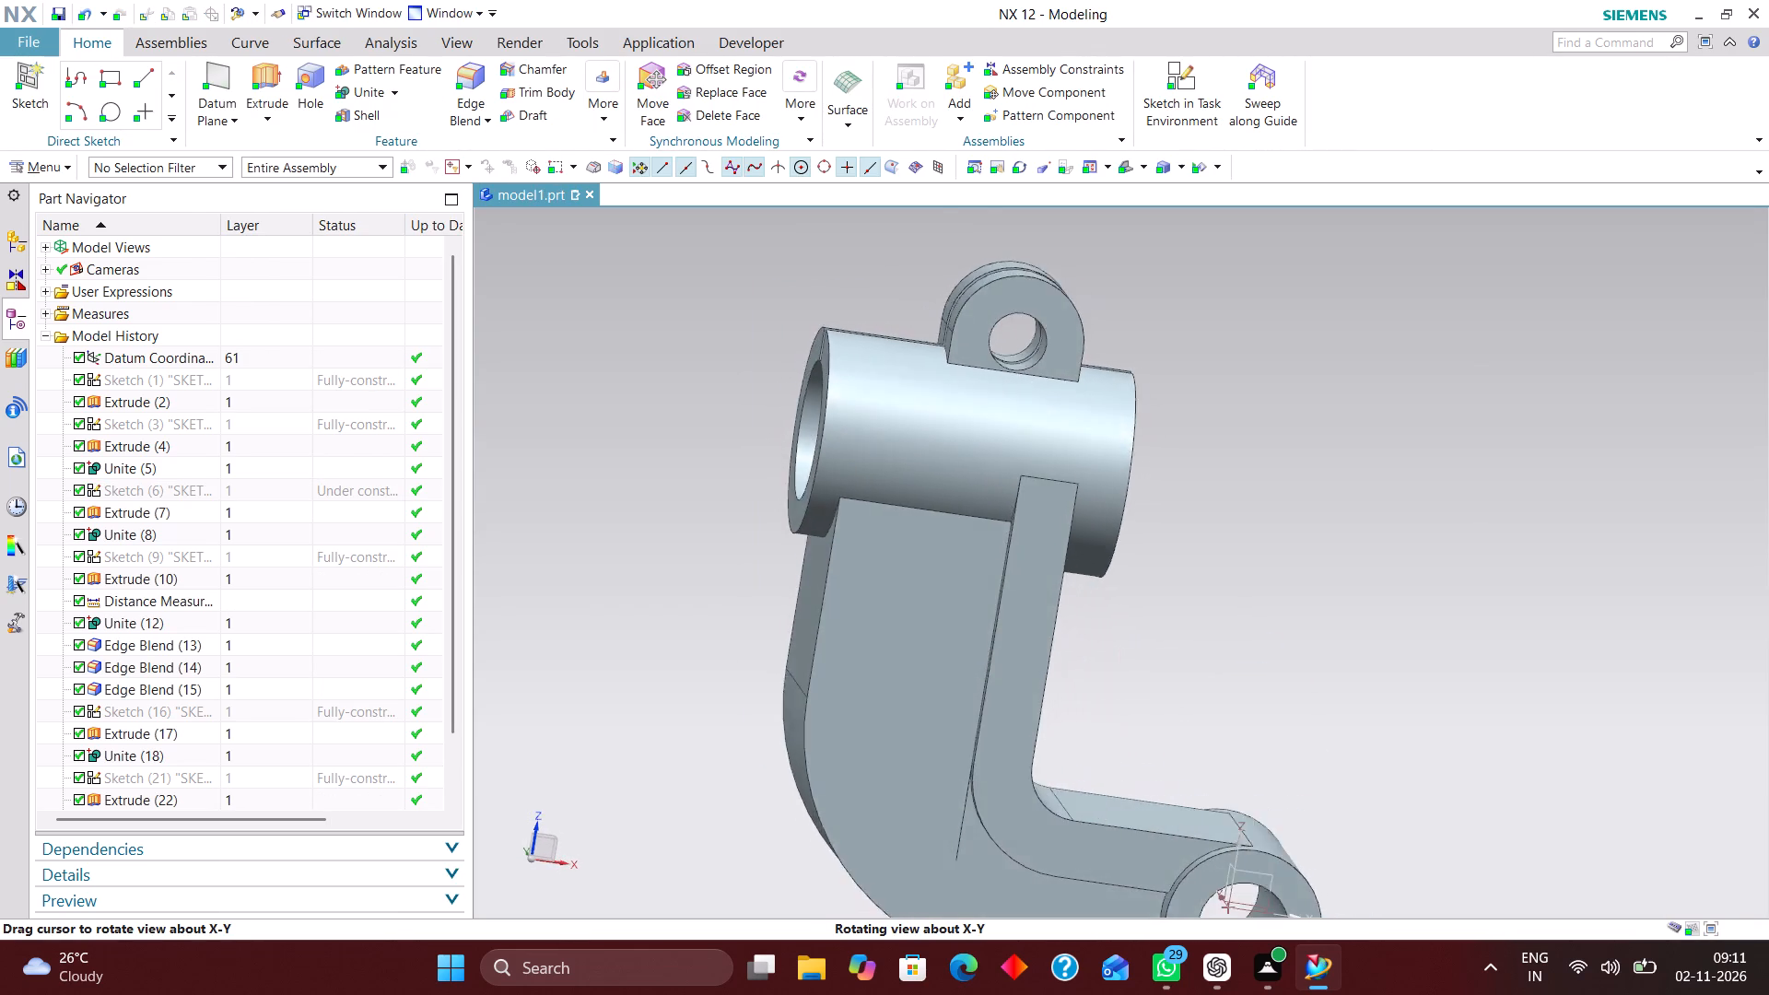
middle_drag(1419, 533, 1396, 497)
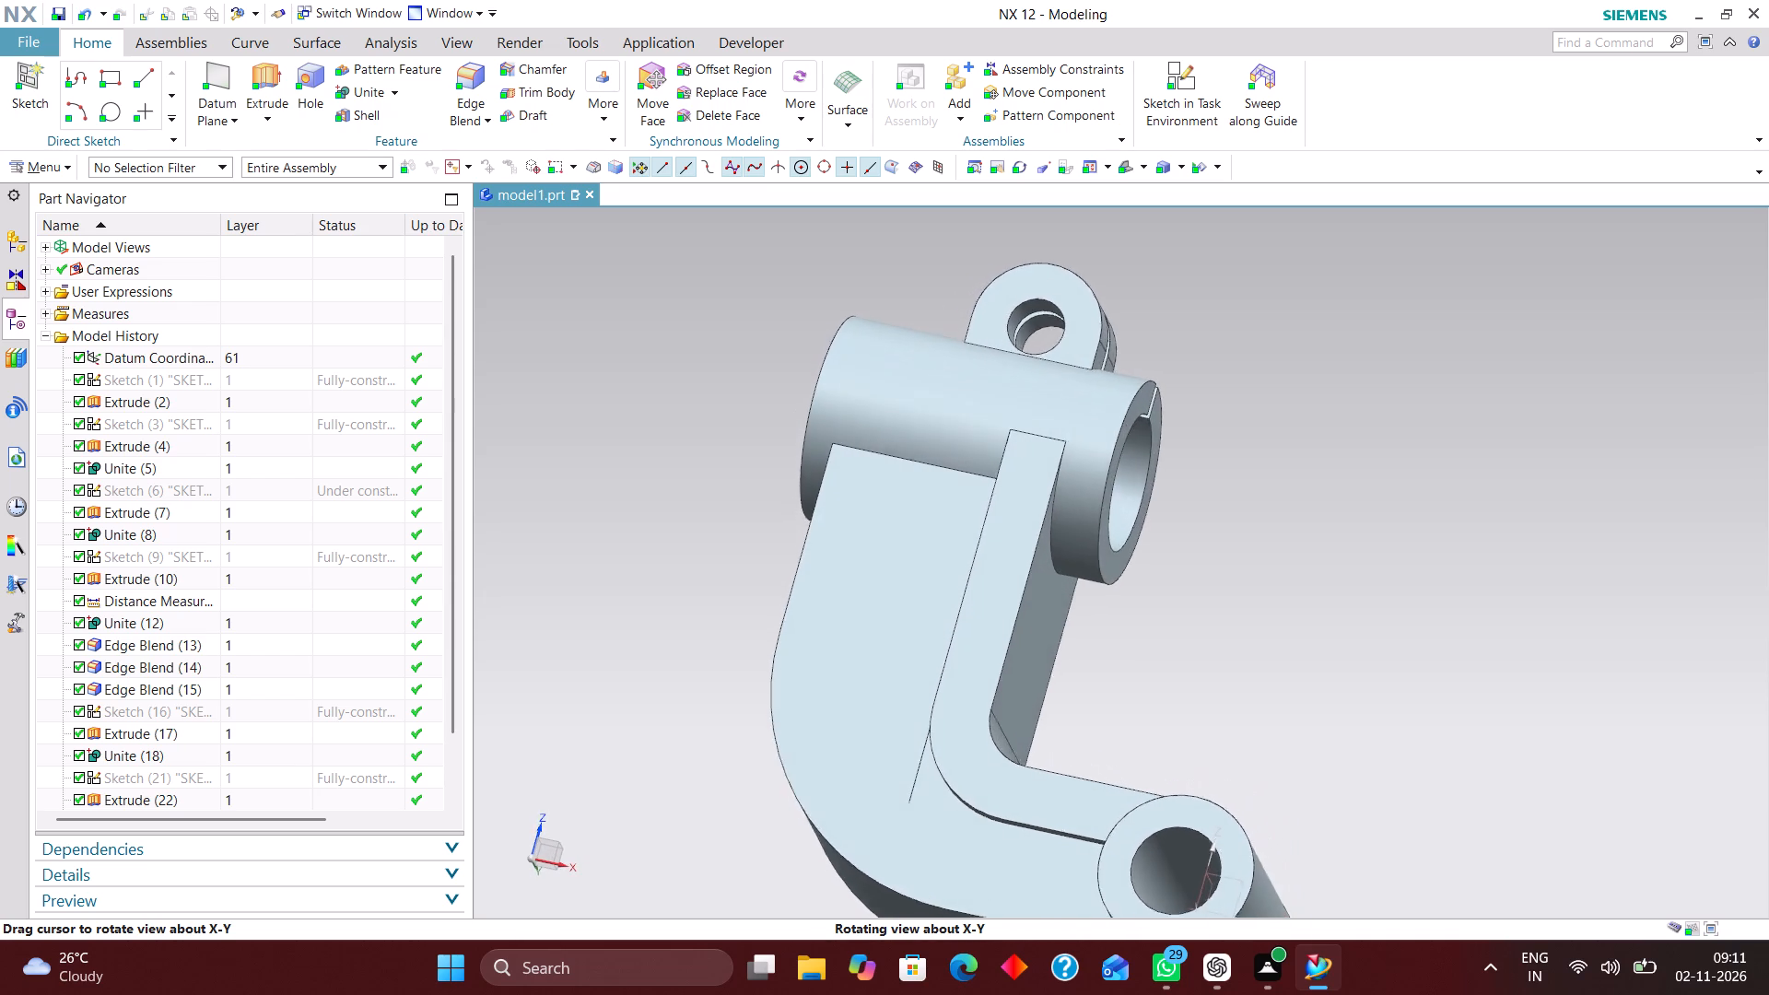
middle_drag(1396, 497, 1401, 497)
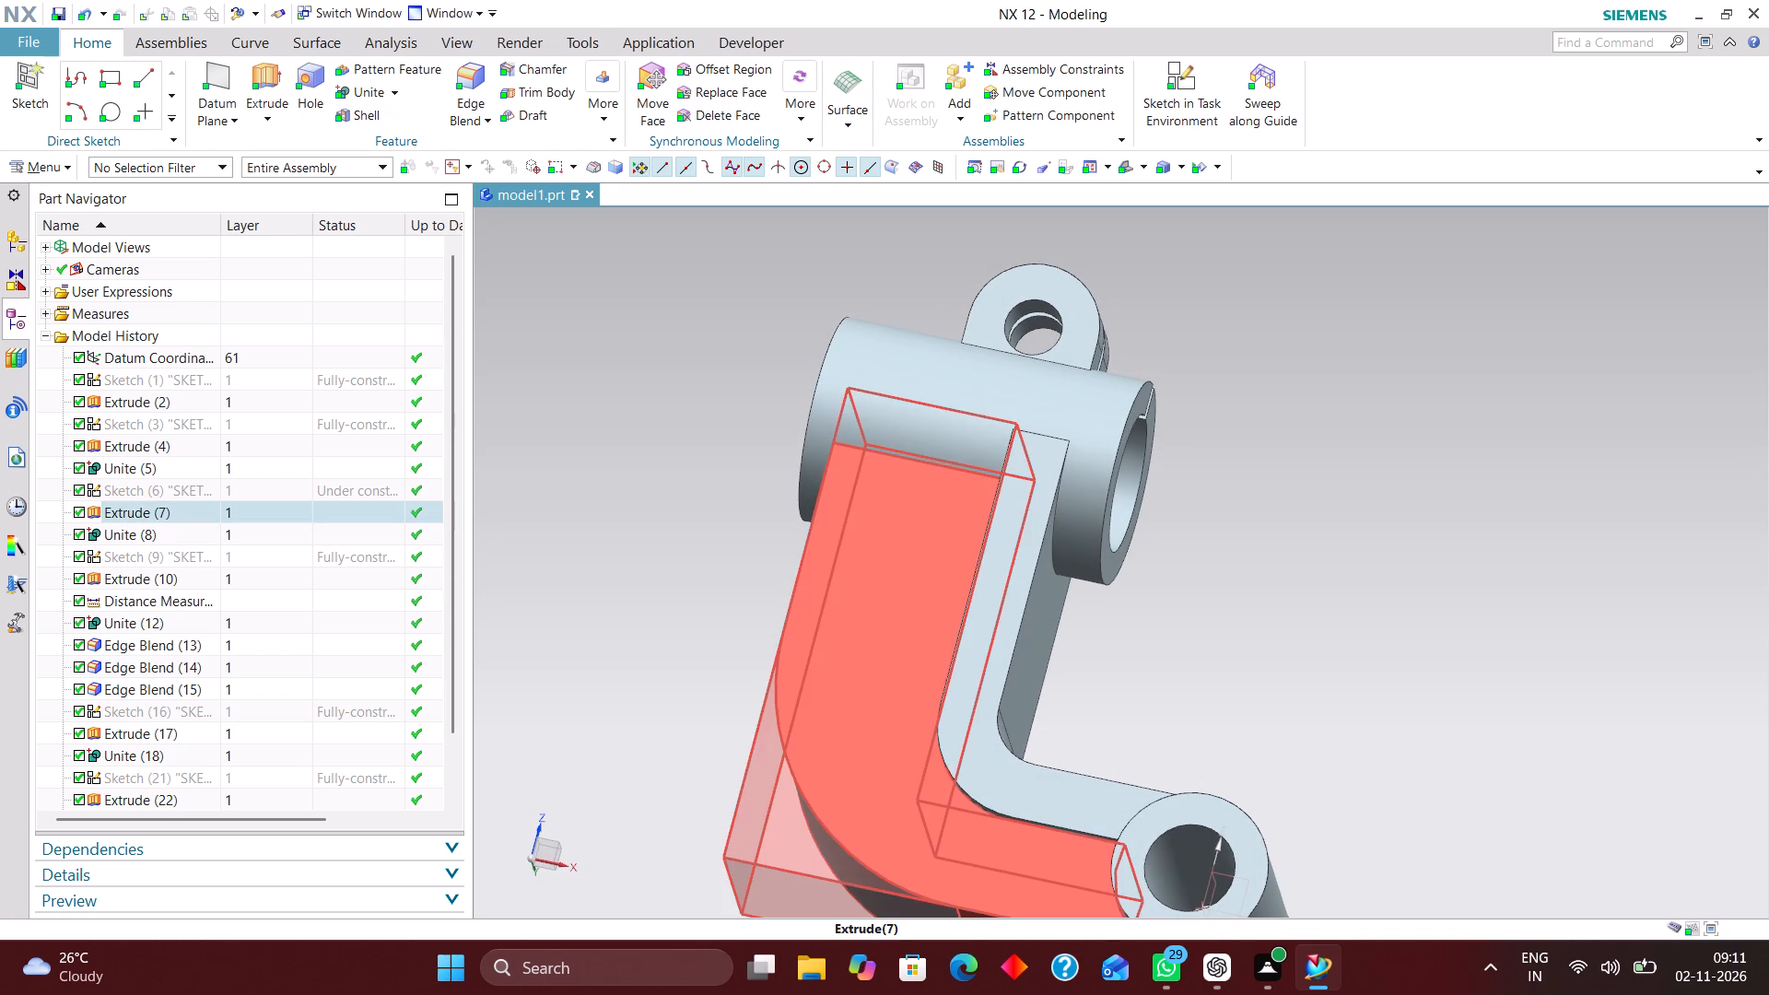
scroll(1238, 593, down, 2)
middle_drag(1262, 603, 1263, 651)
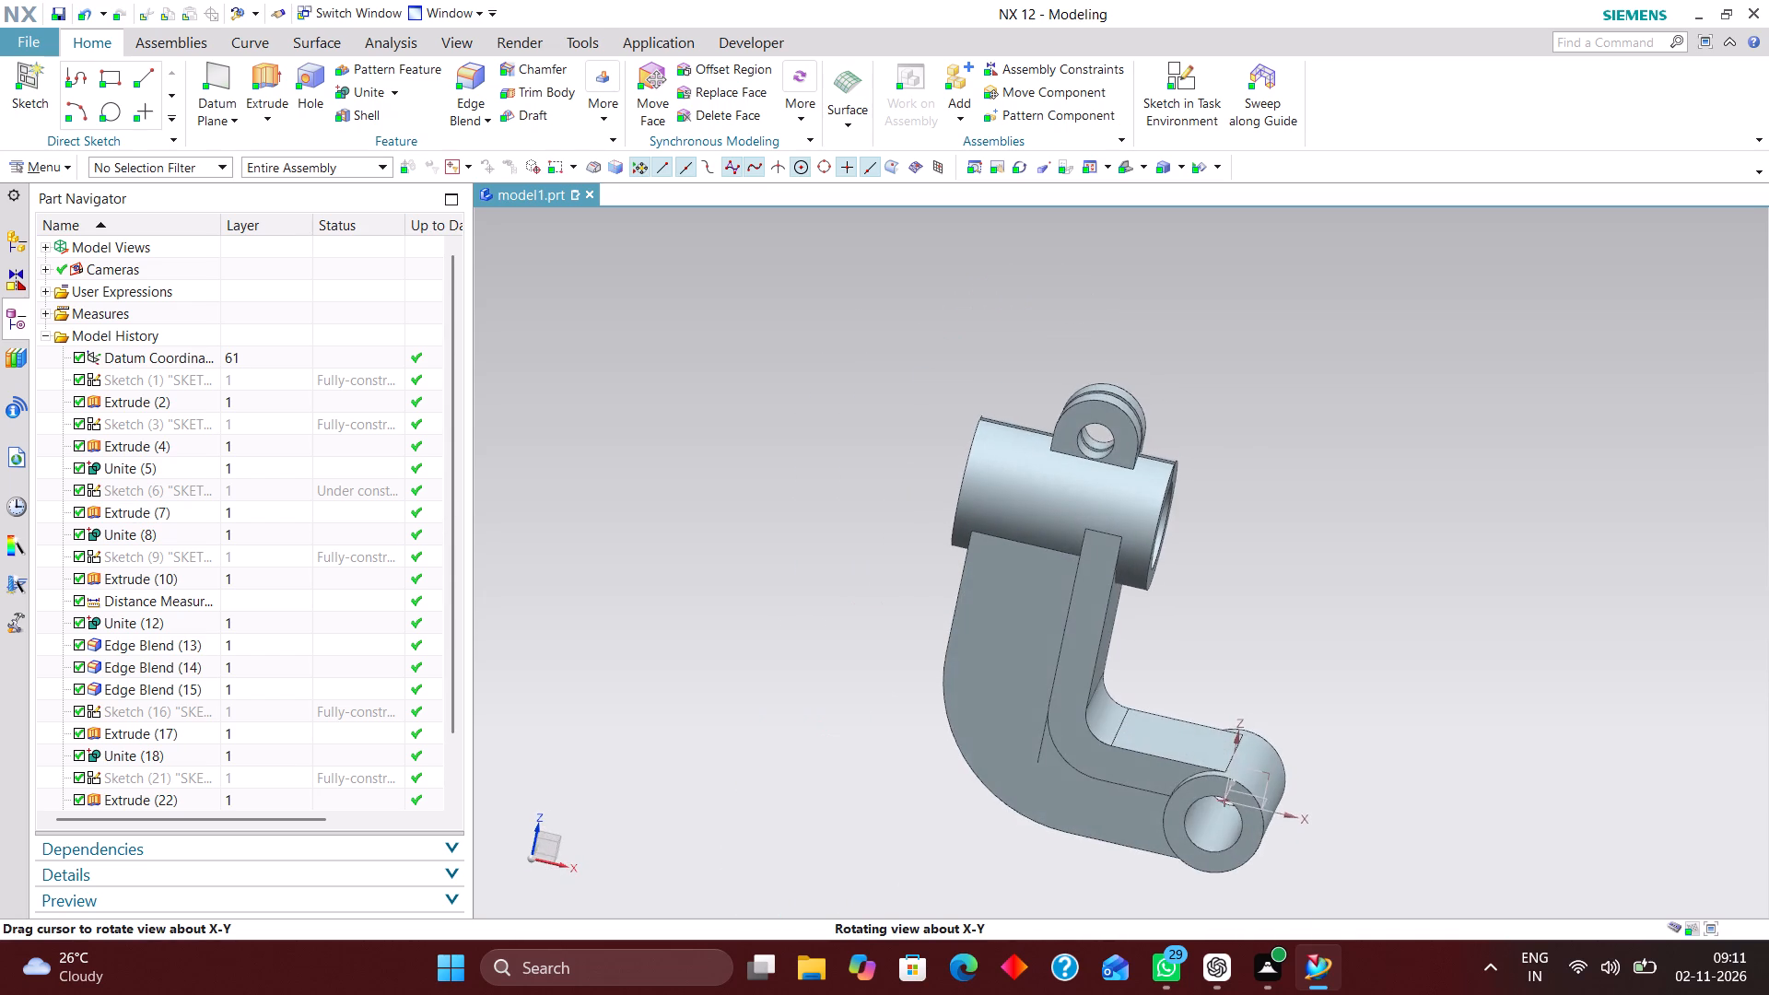
middle_drag(1263, 651, 1304, 610)
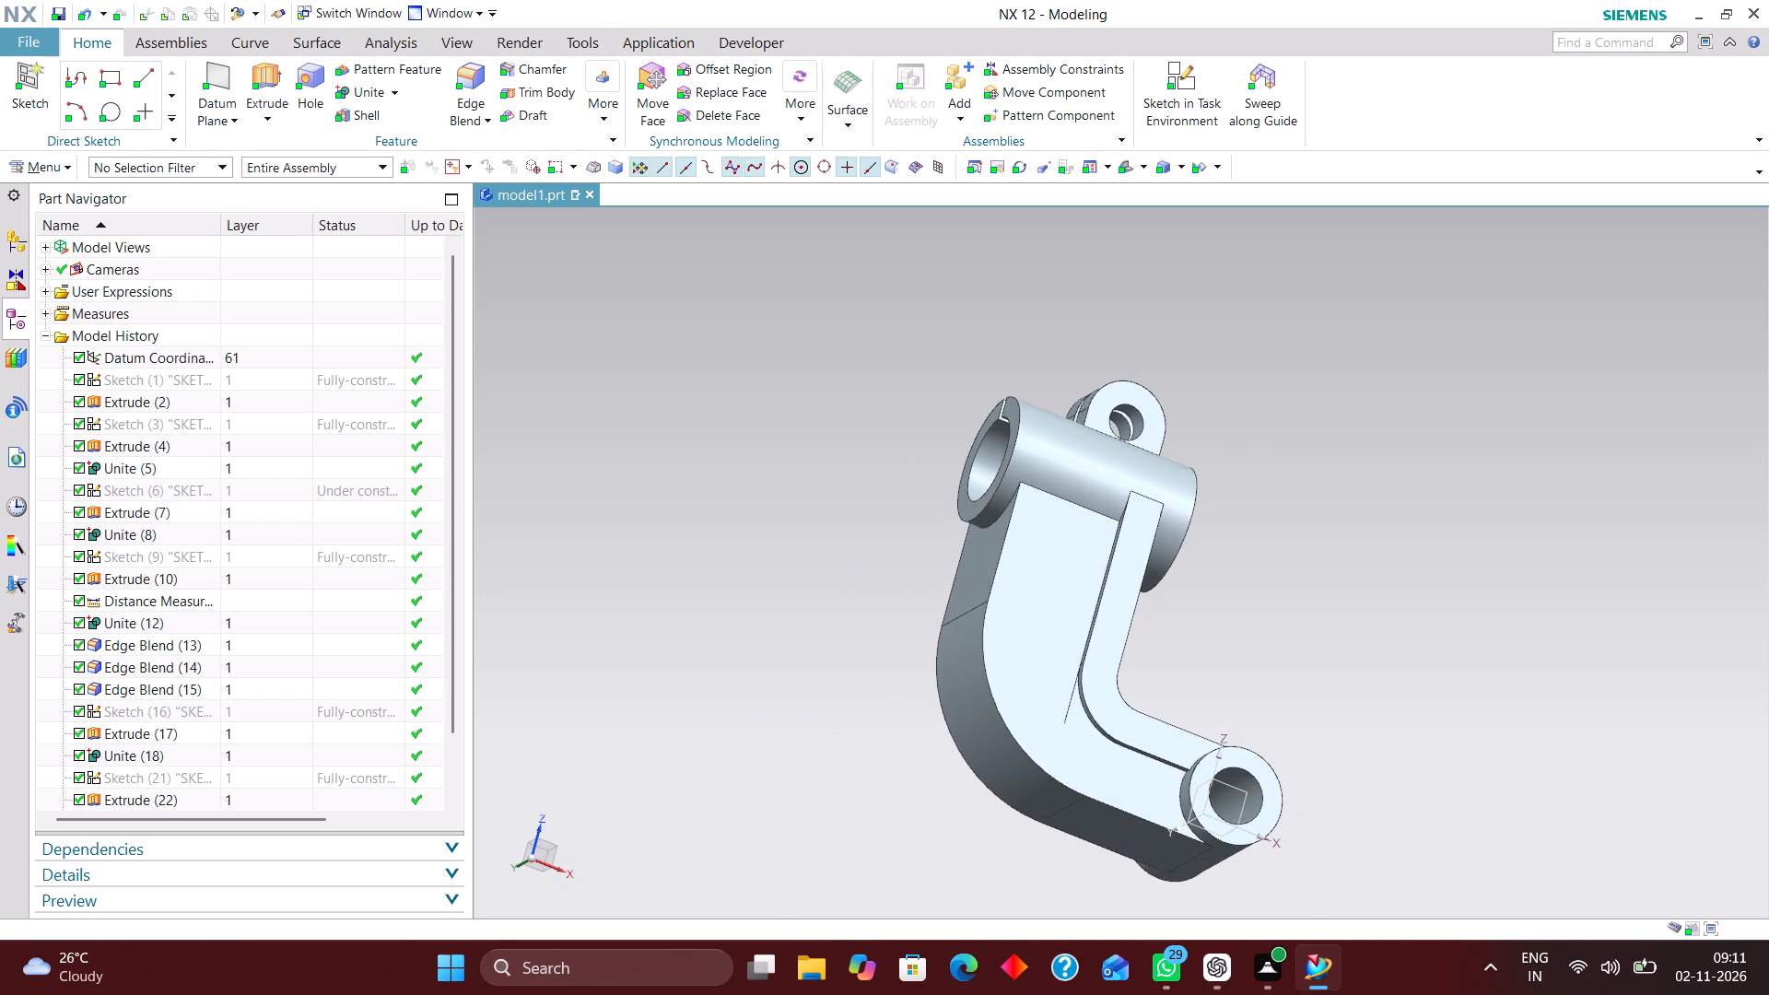
scroll(1082, 709, up, 5)
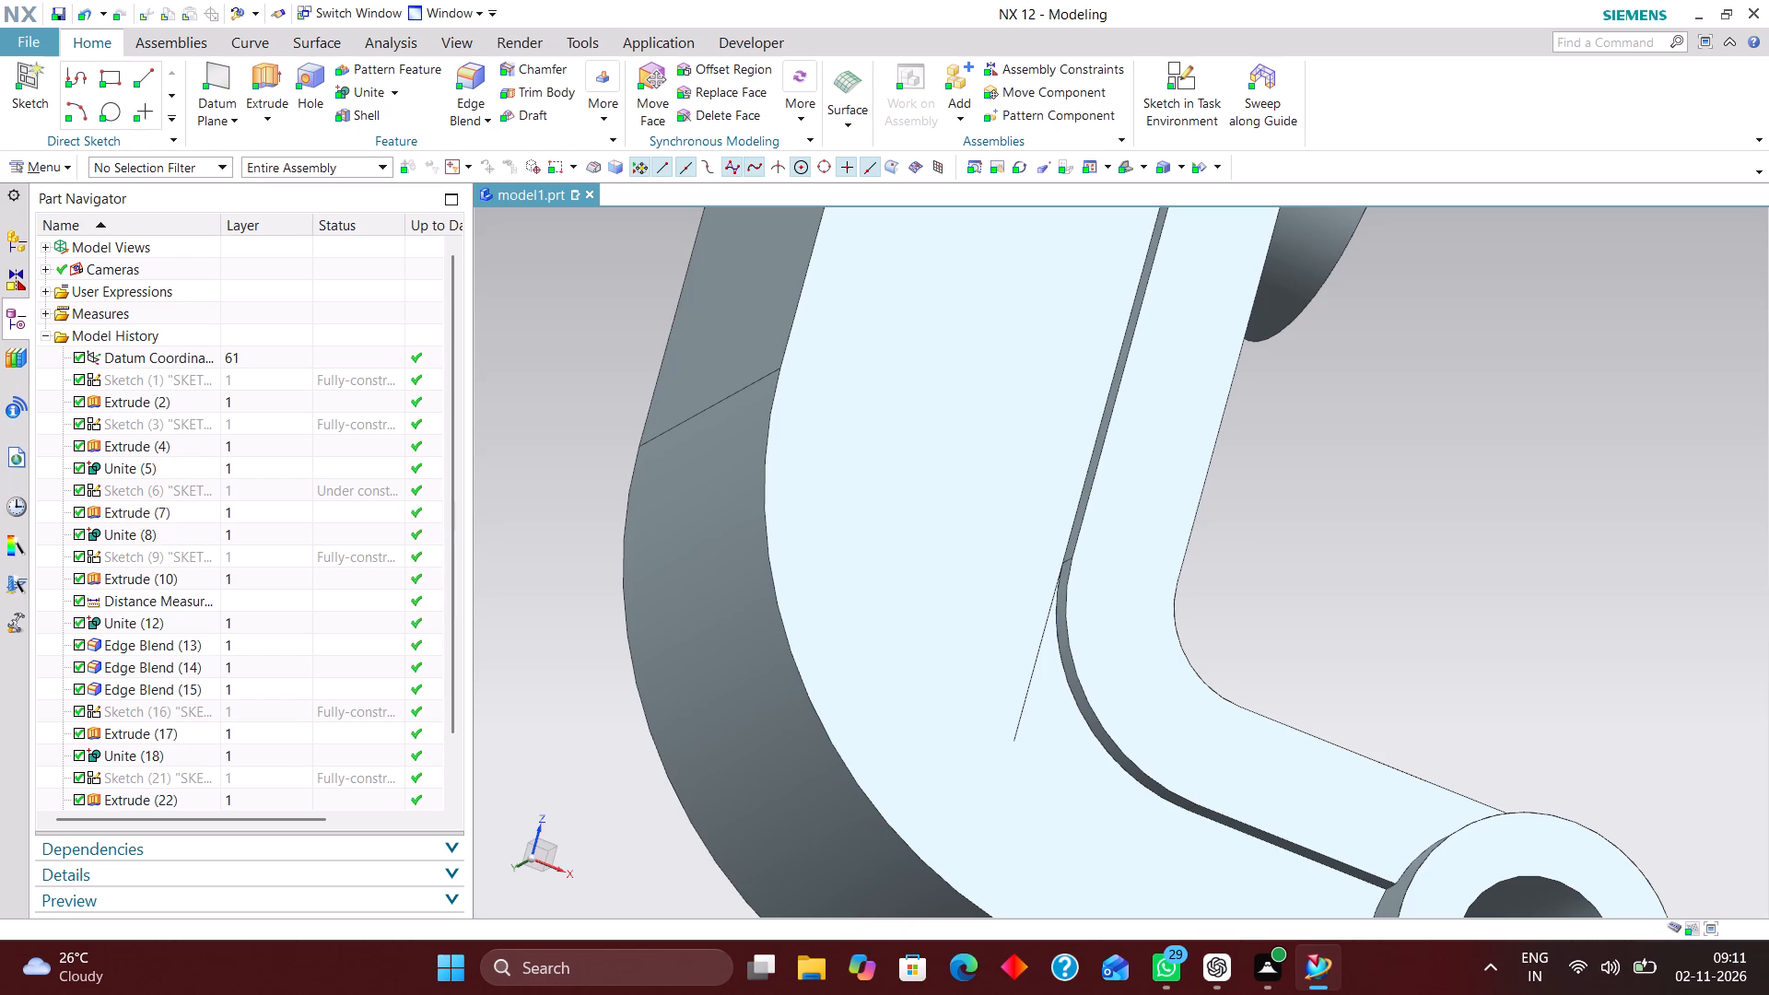
right_drag(948, 484, 949, 656)
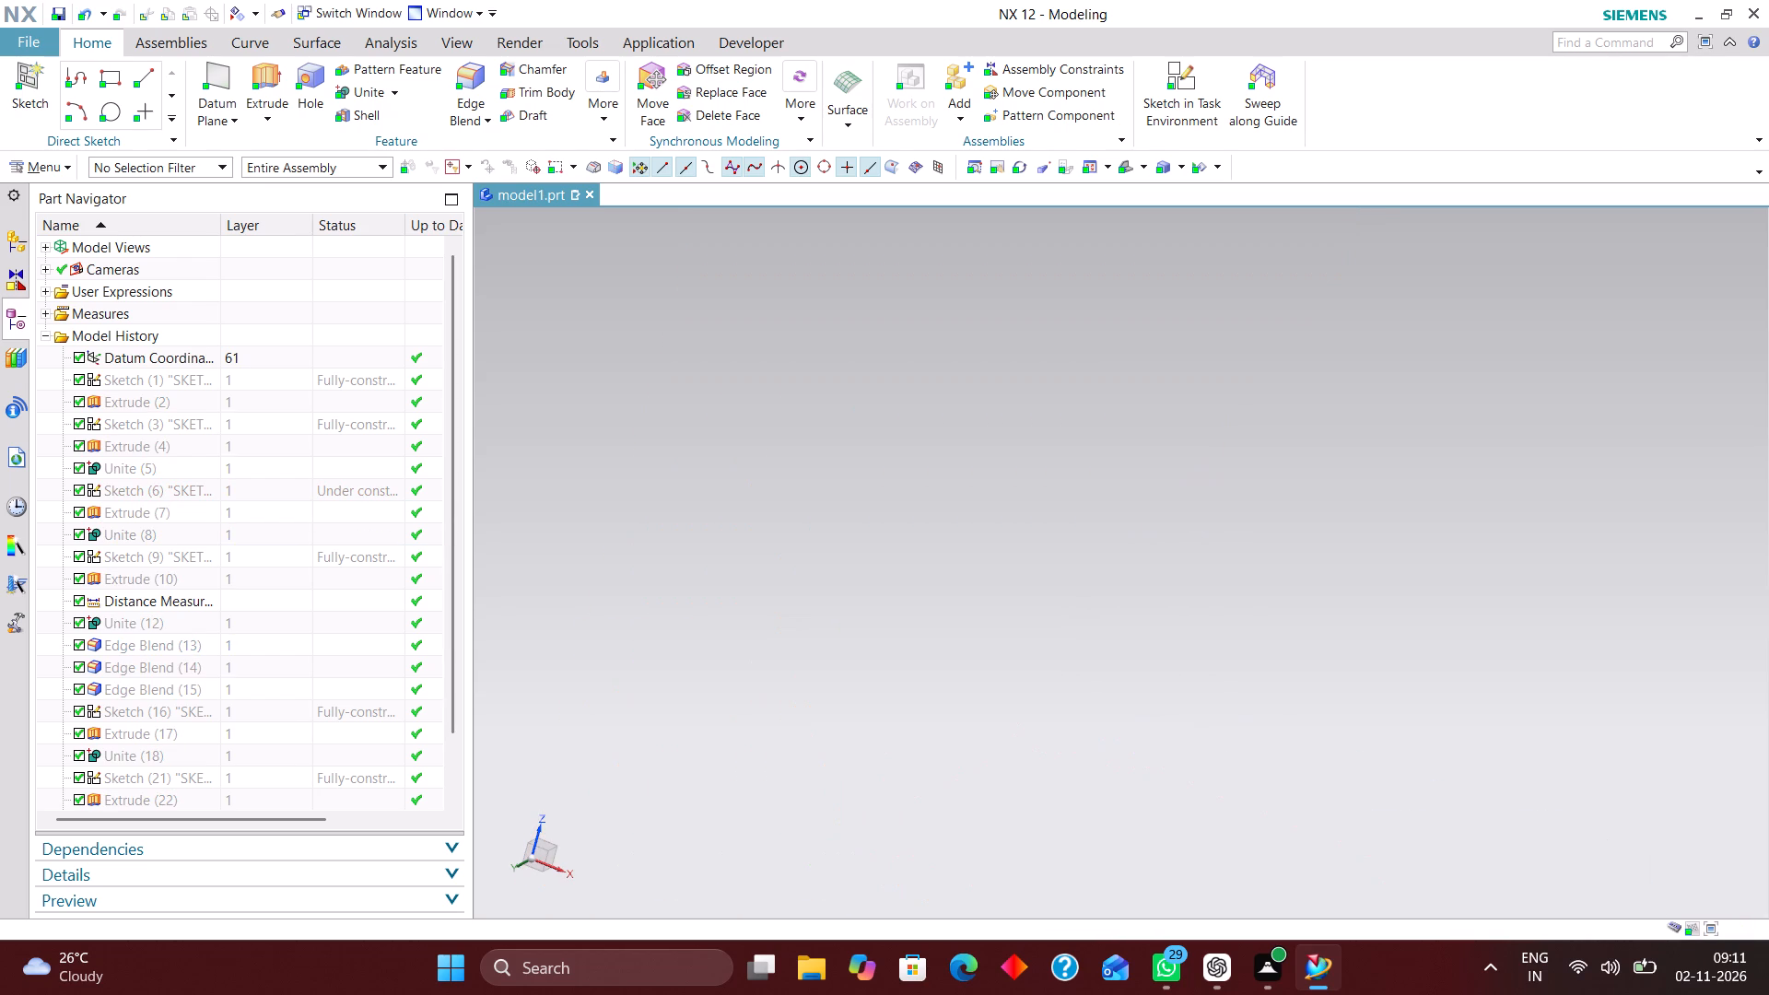
click(88, 9)
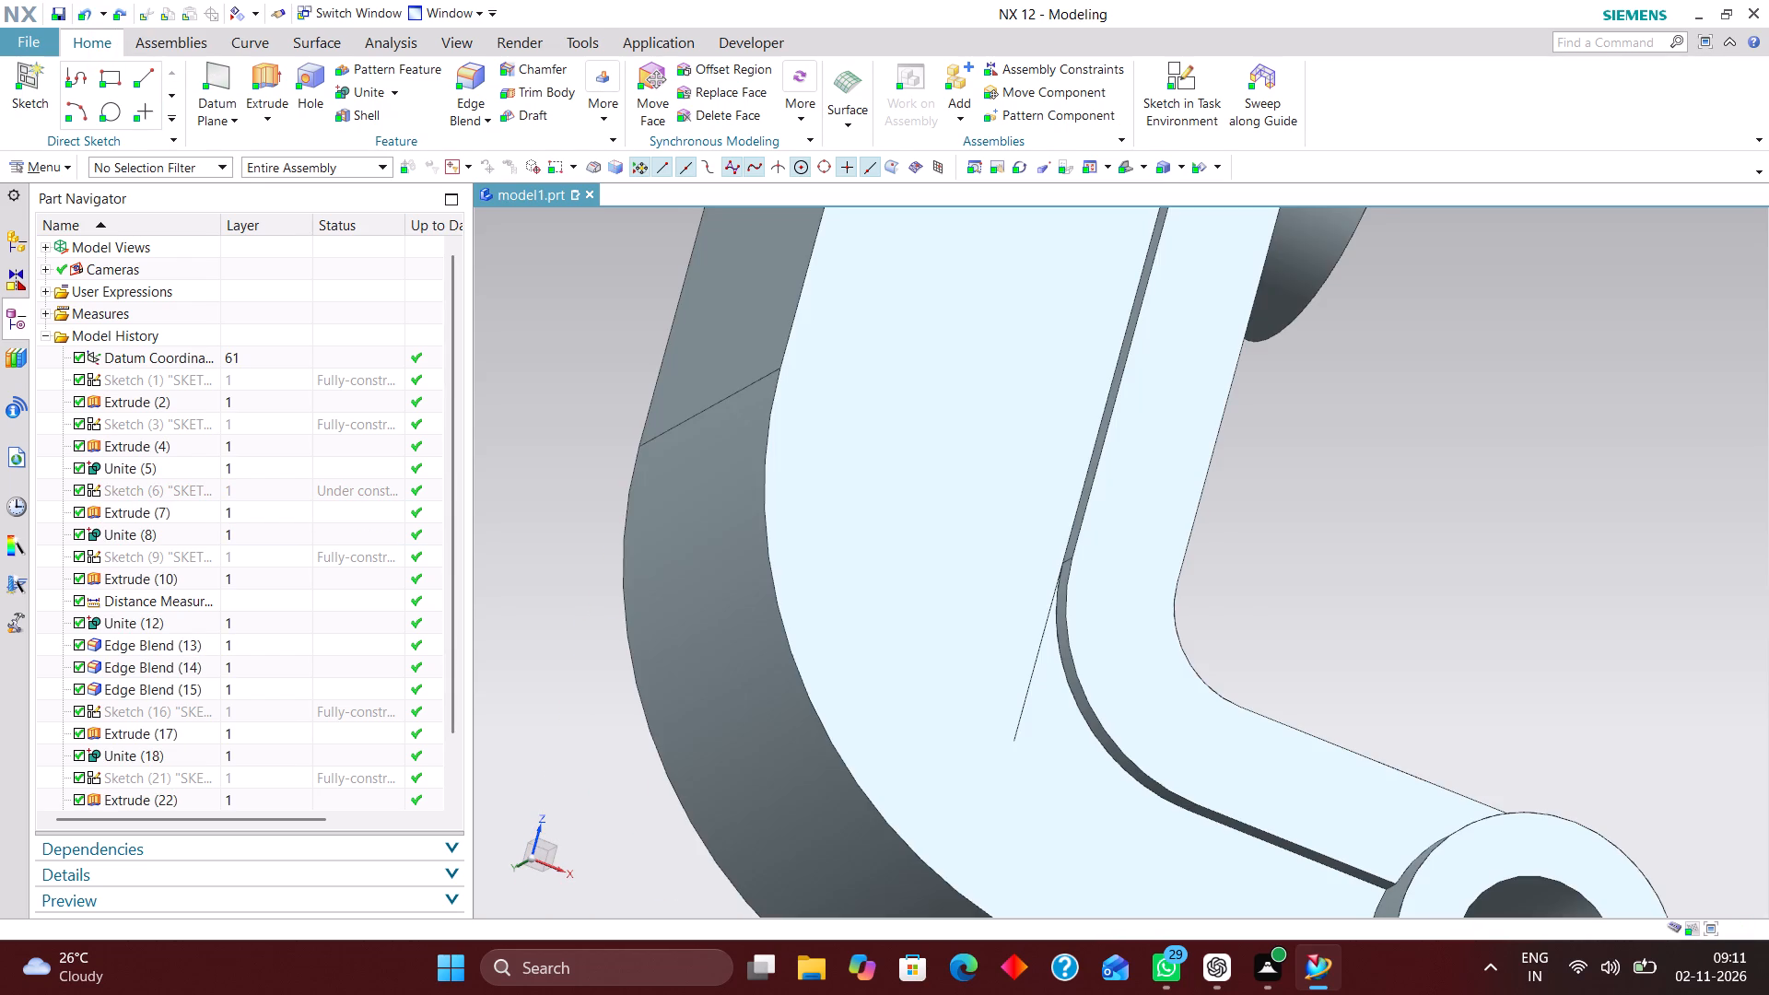
scroll(863, 526, down, 3)
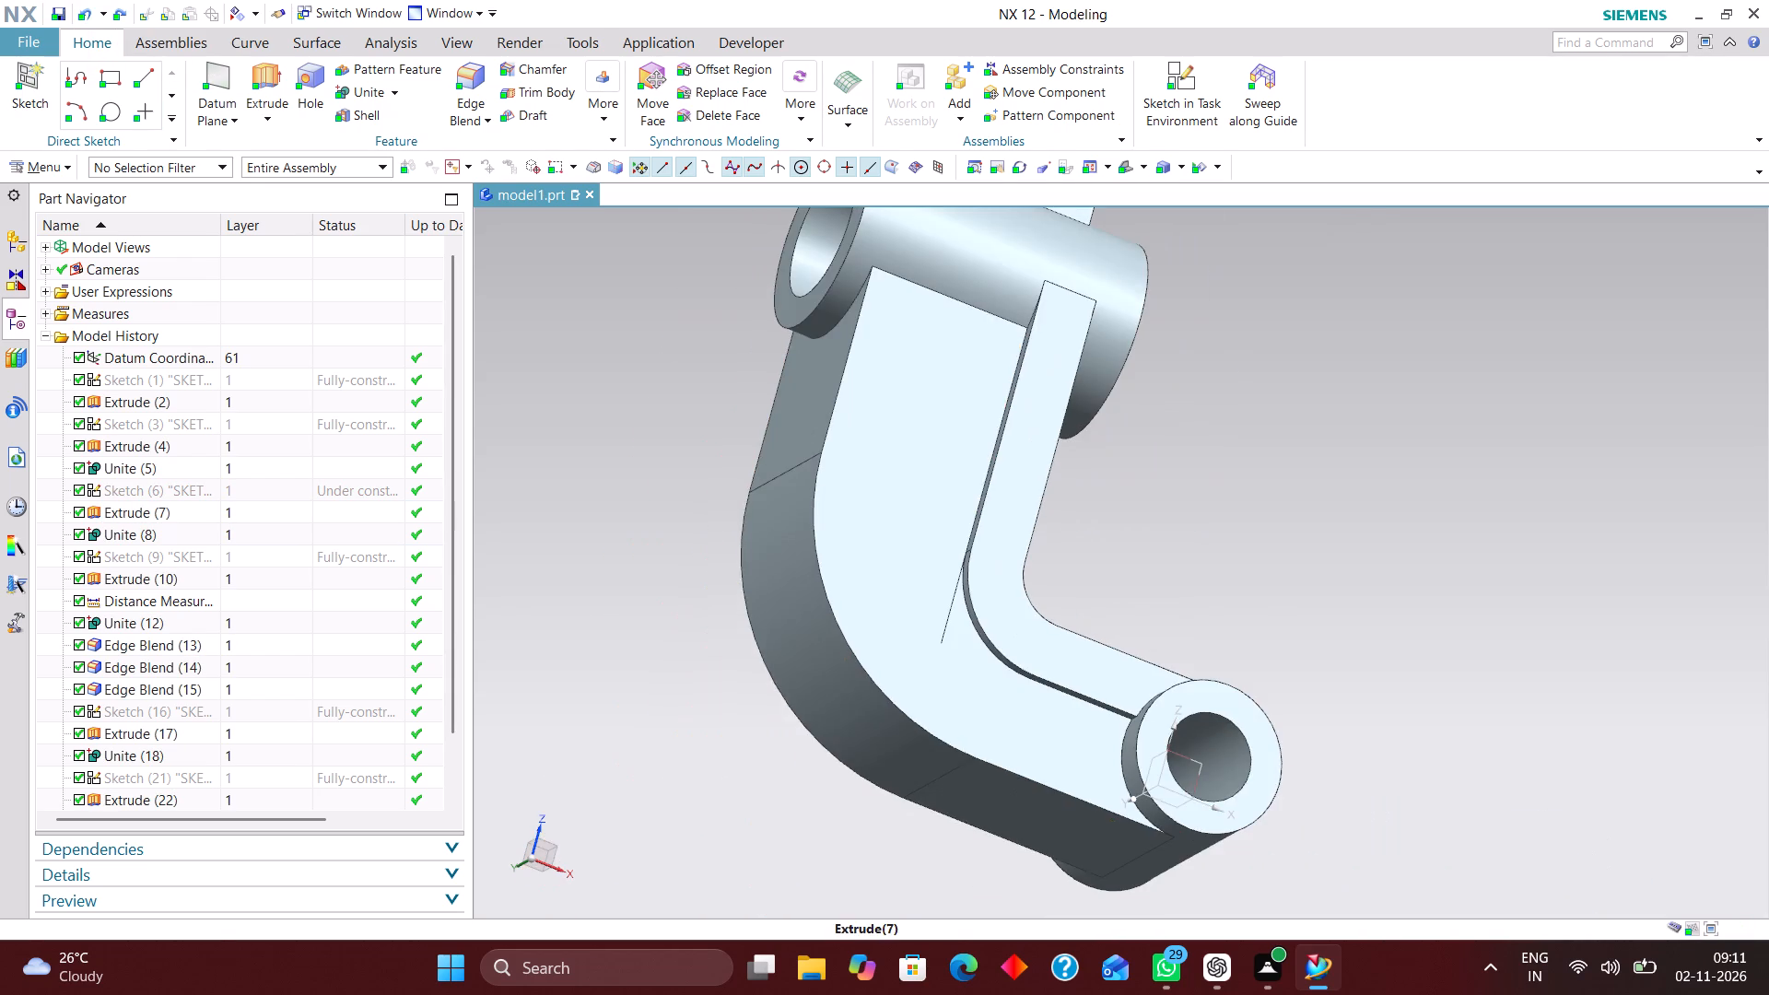
middle_drag(1208, 571, 1177, 575)
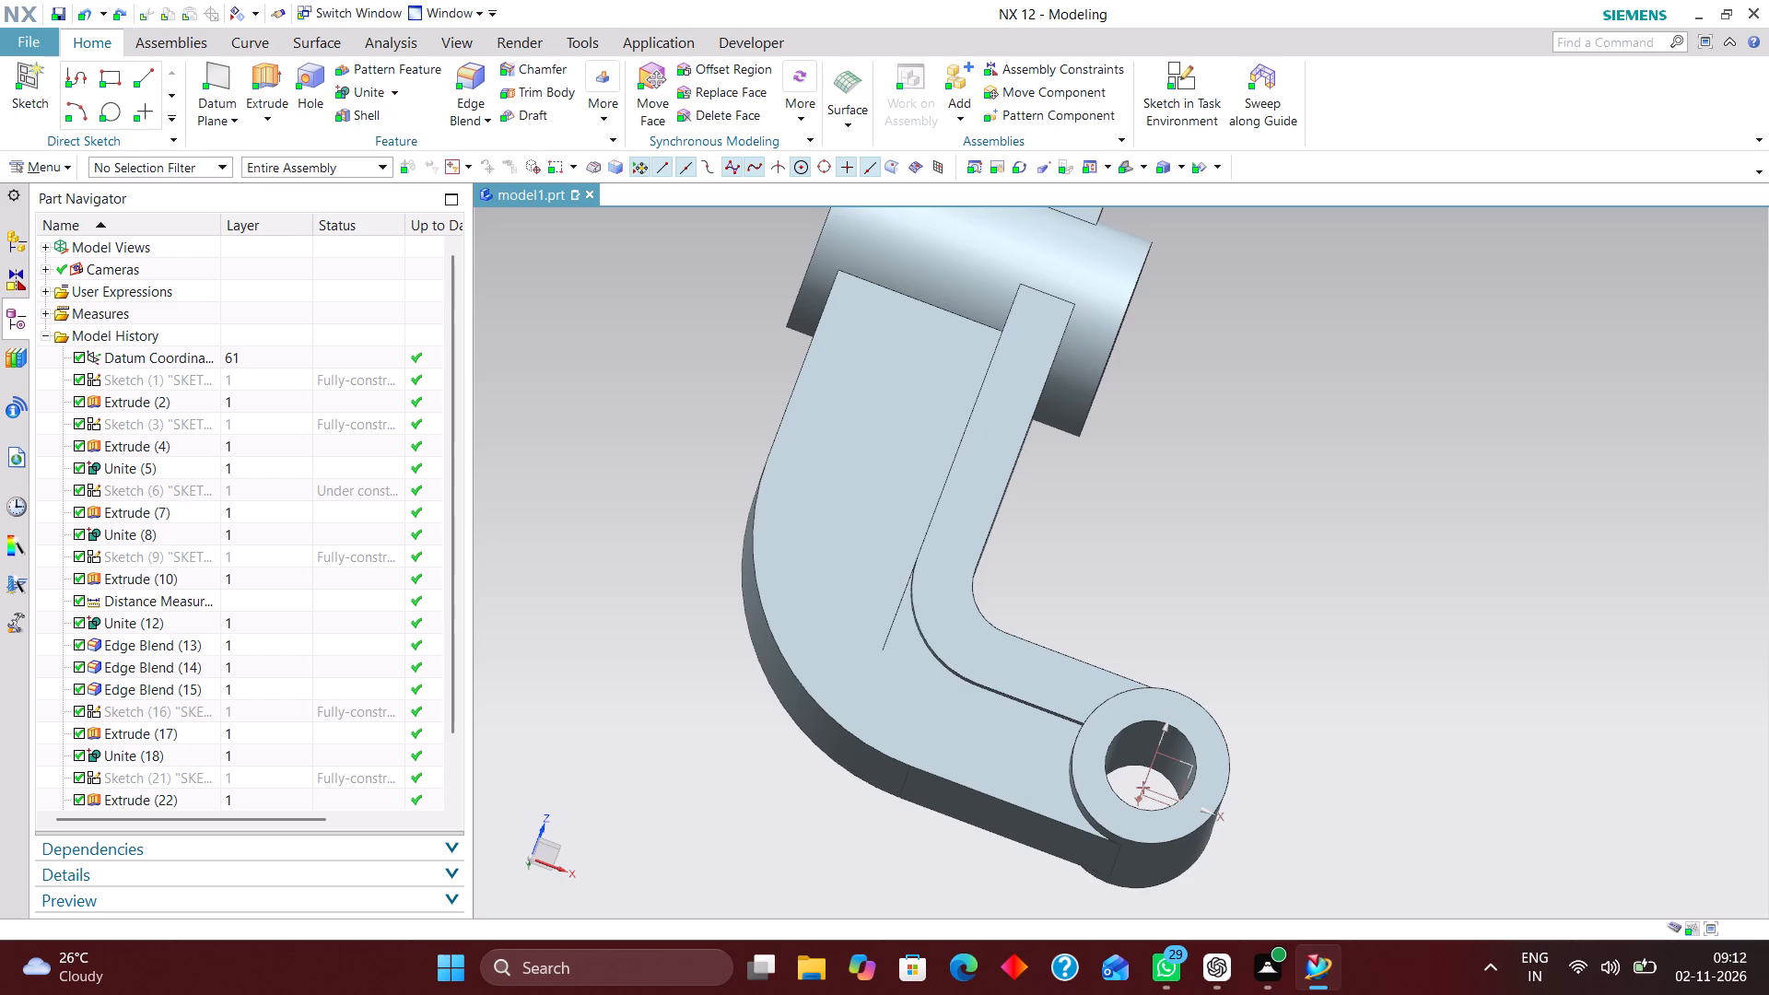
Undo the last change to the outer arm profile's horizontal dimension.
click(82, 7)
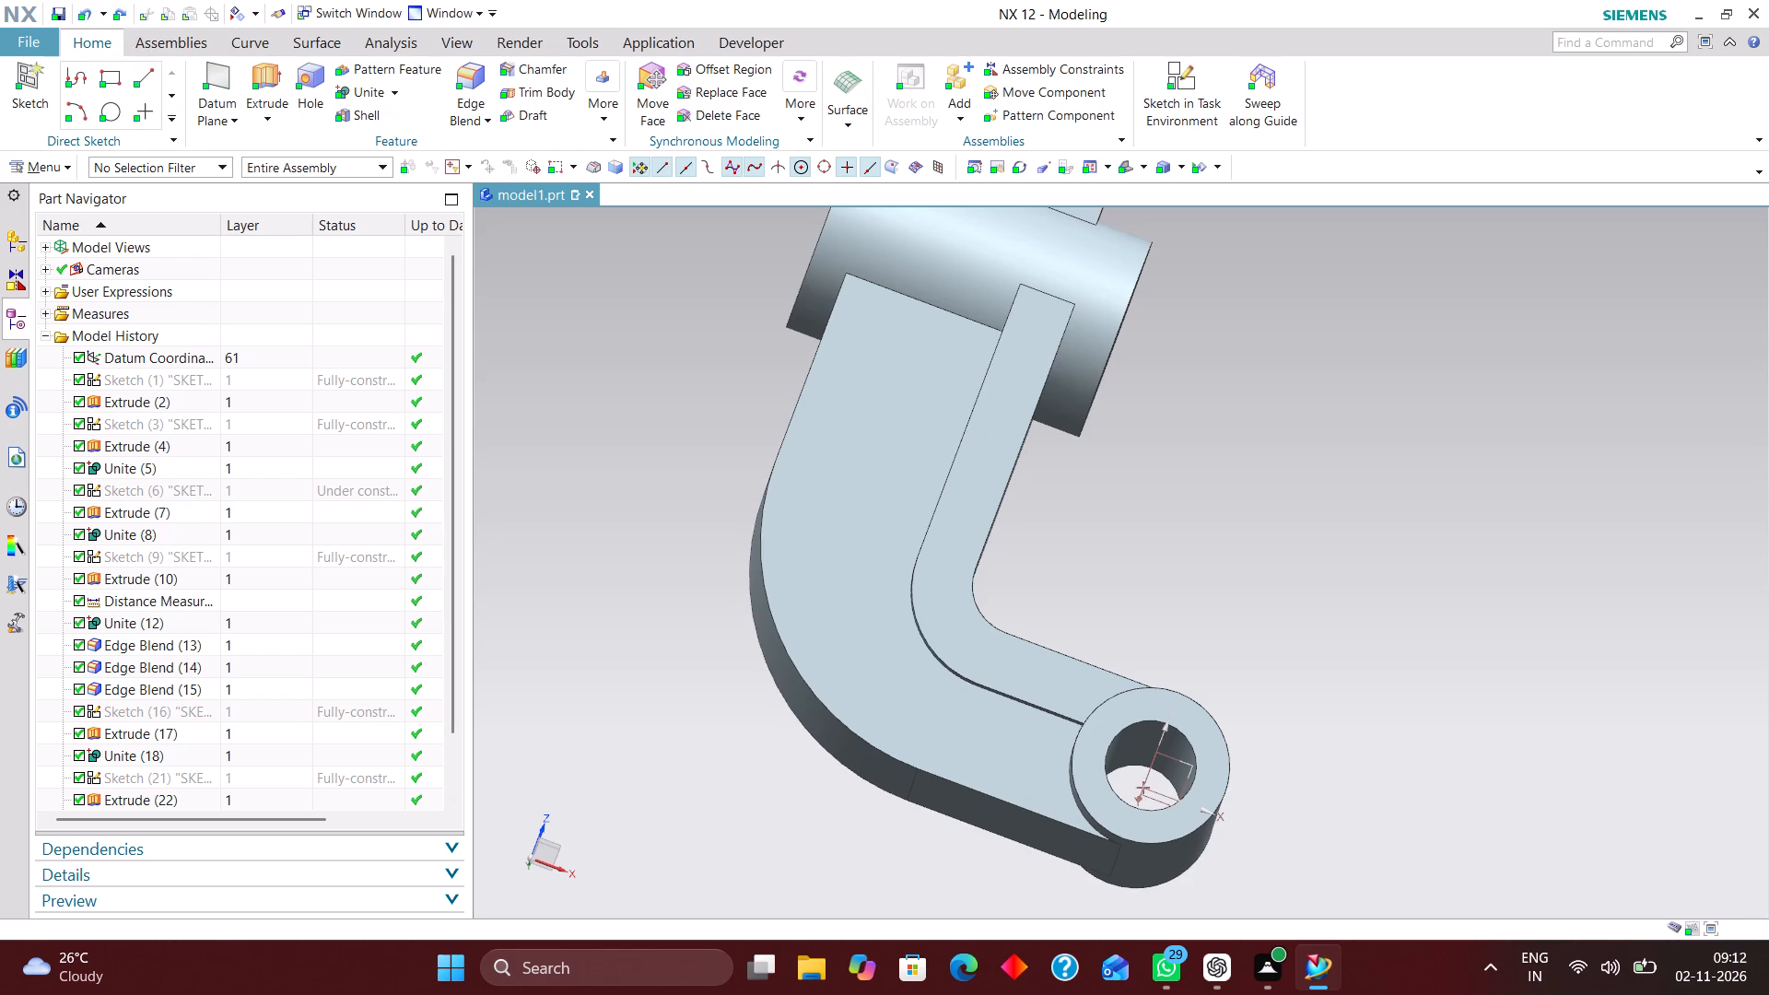
Inspect the bracket's arm, slotted cylinder and lug from several angles, finishing in a standard pictorial view.
middle_drag(1174, 488, 1206, 554)
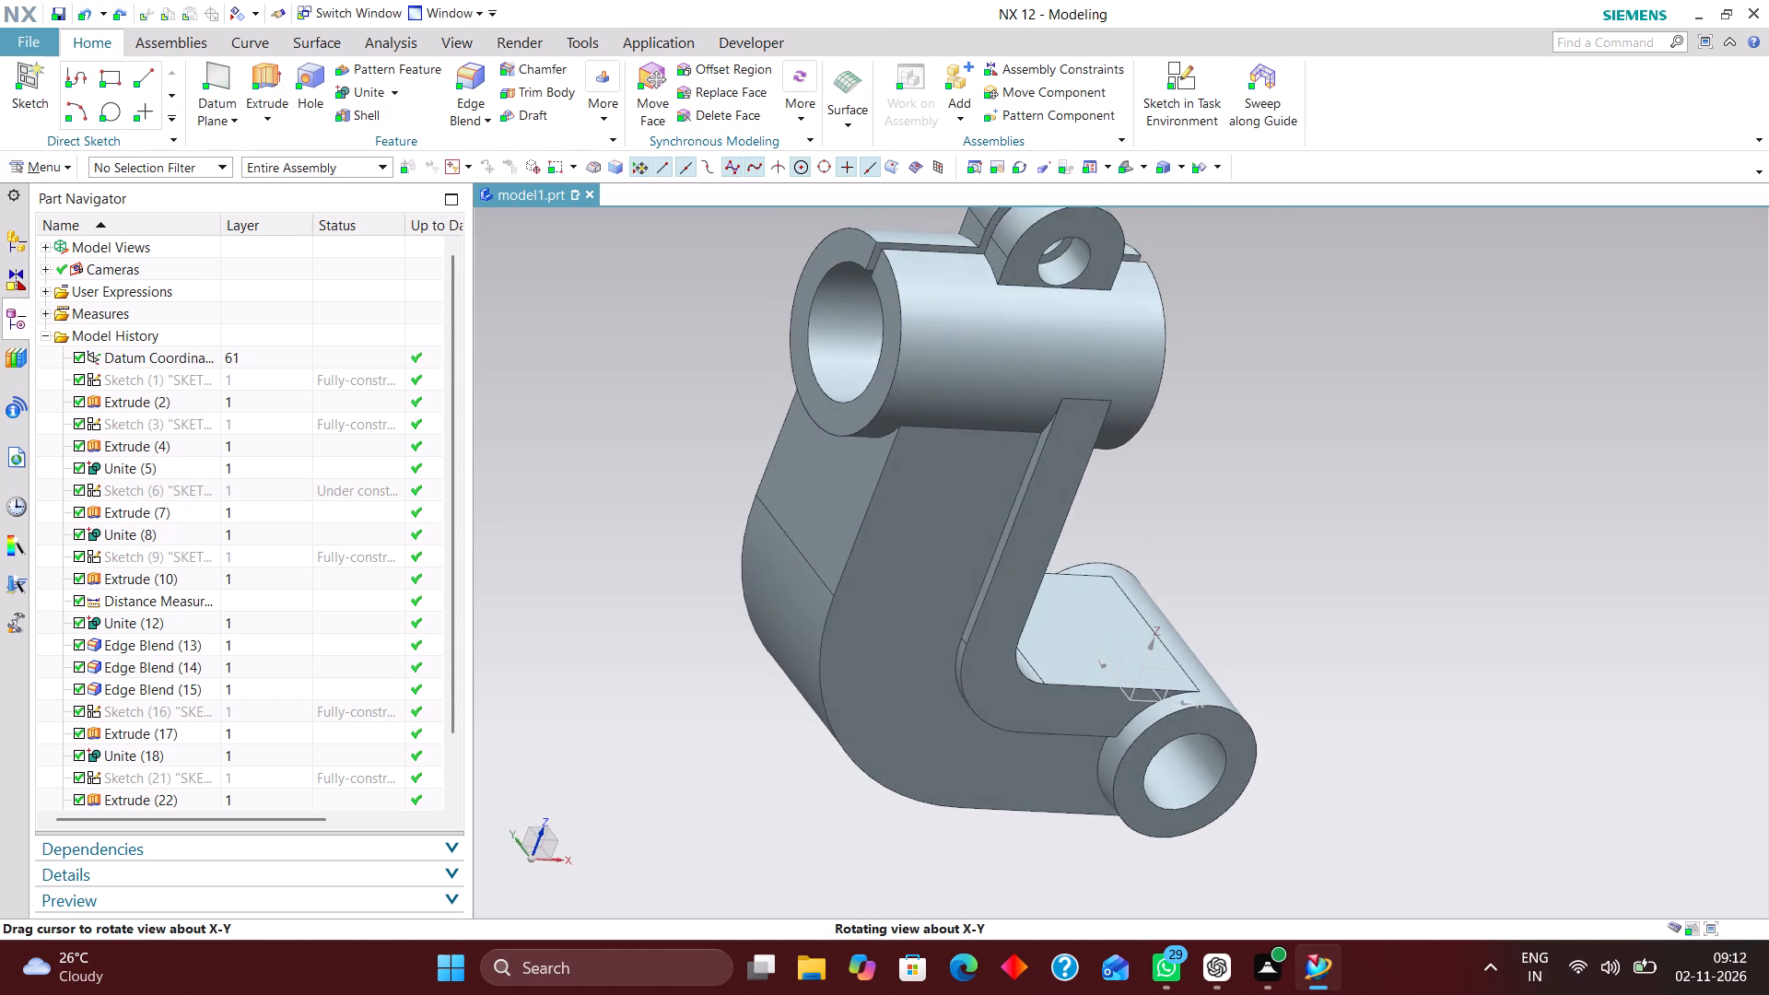
middle_drag(1206, 554, 1249, 561)
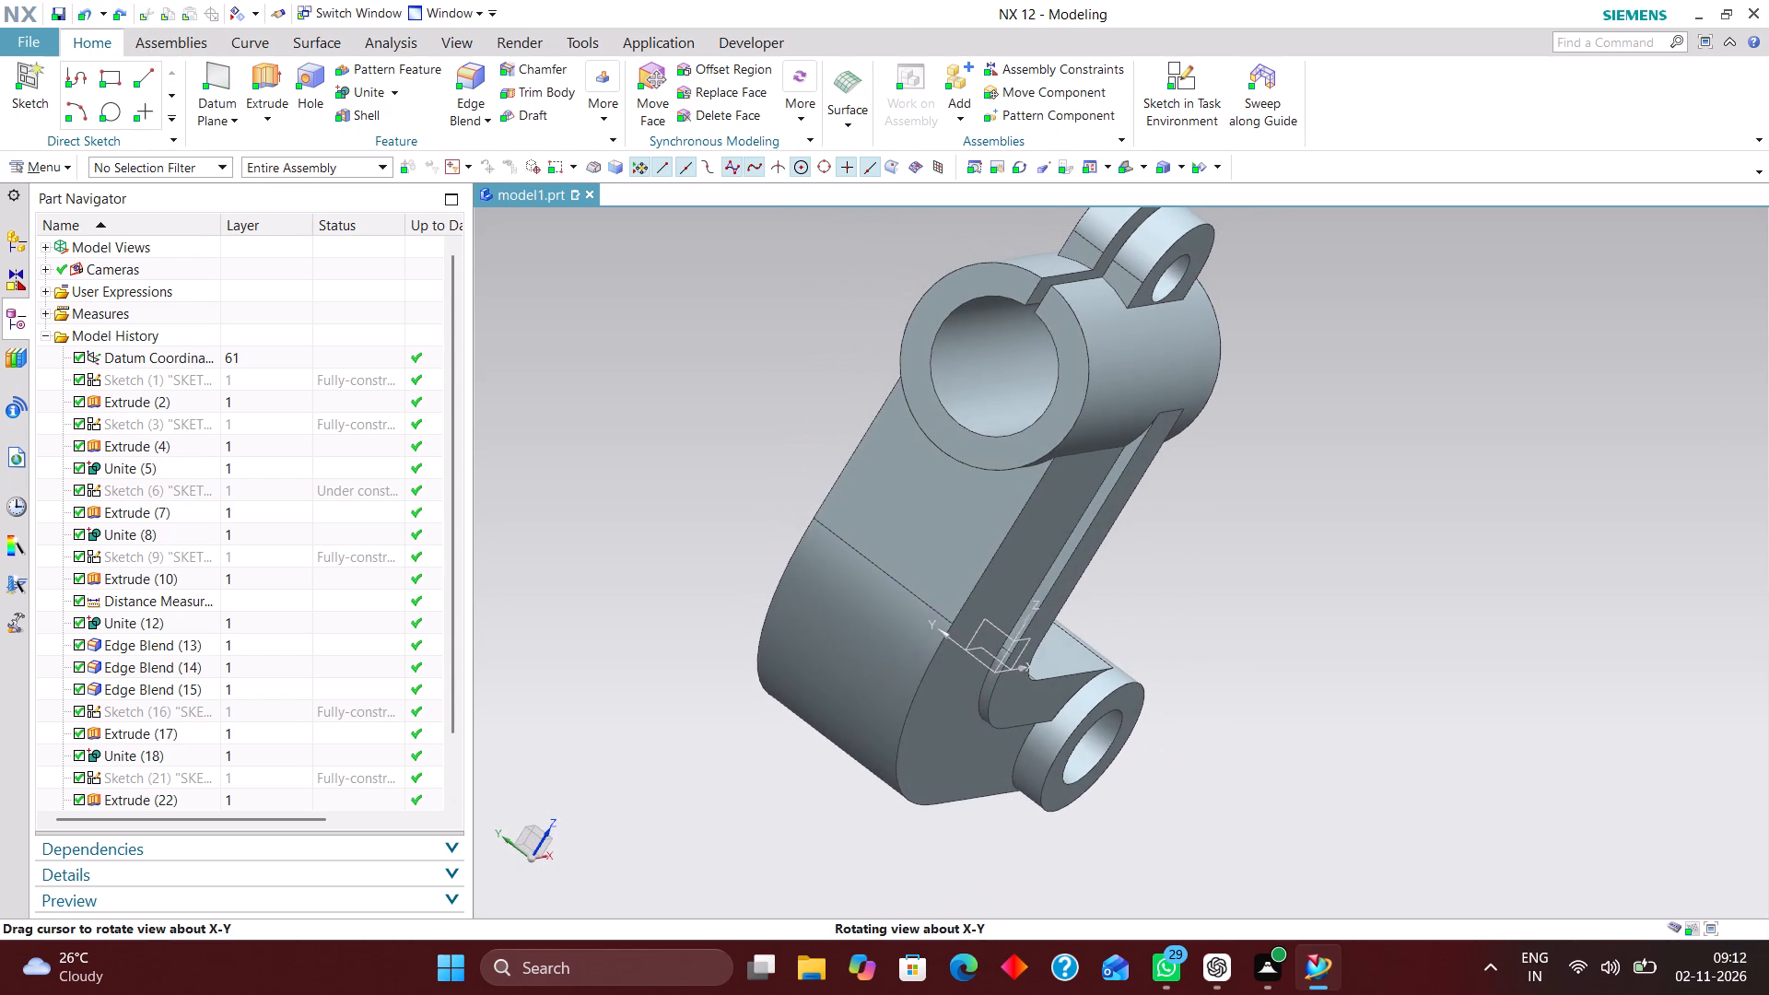
middle_drag(1249, 561, 1234, 540)
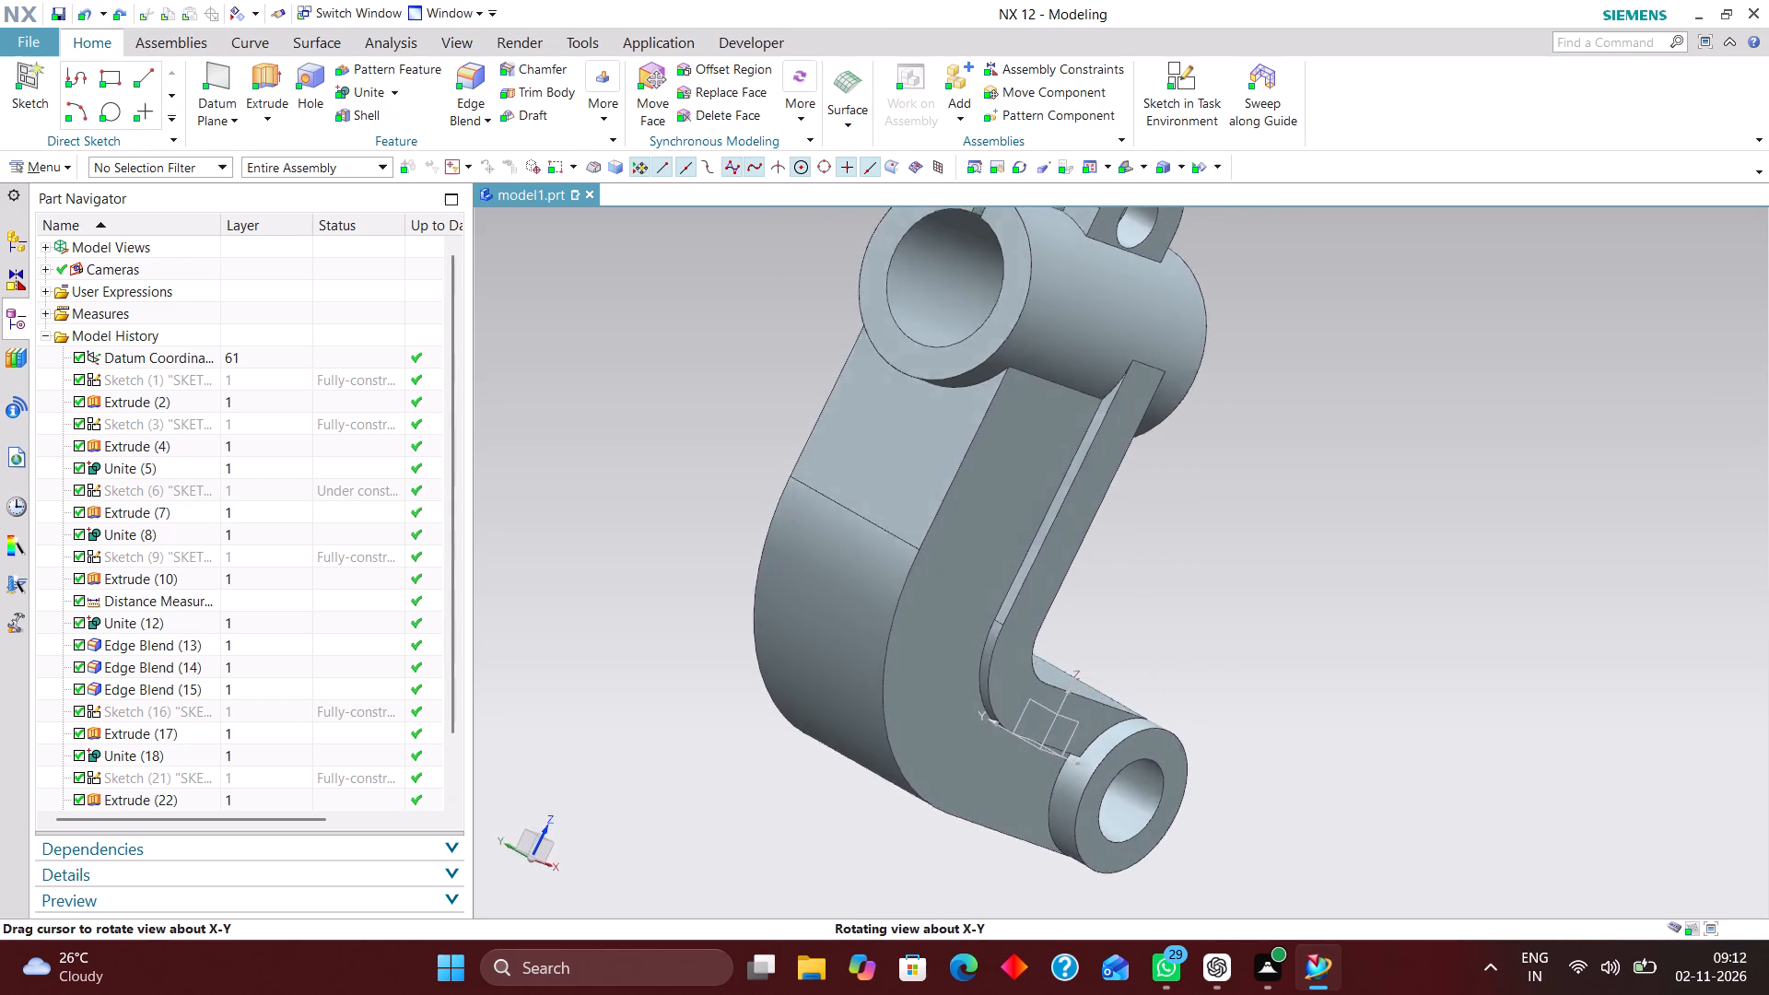
middle_drag(1234, 540, 1225, 559)
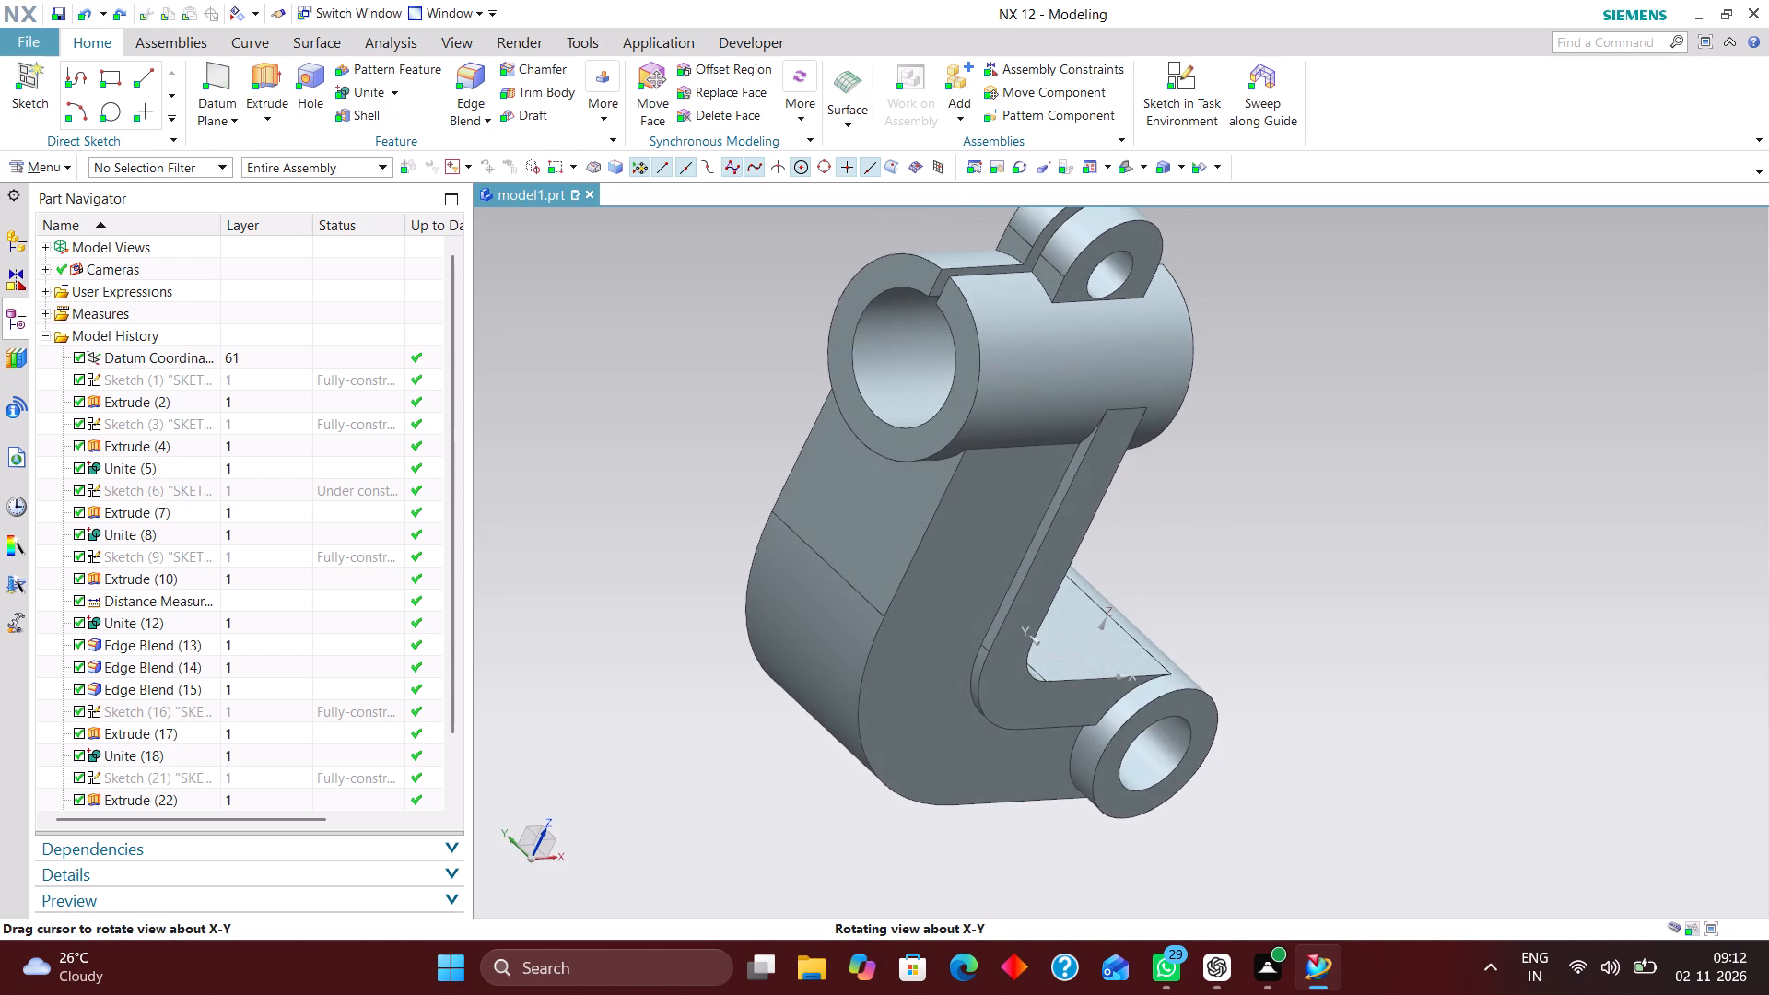
middle_drag(1225, 559, 1234, 580)
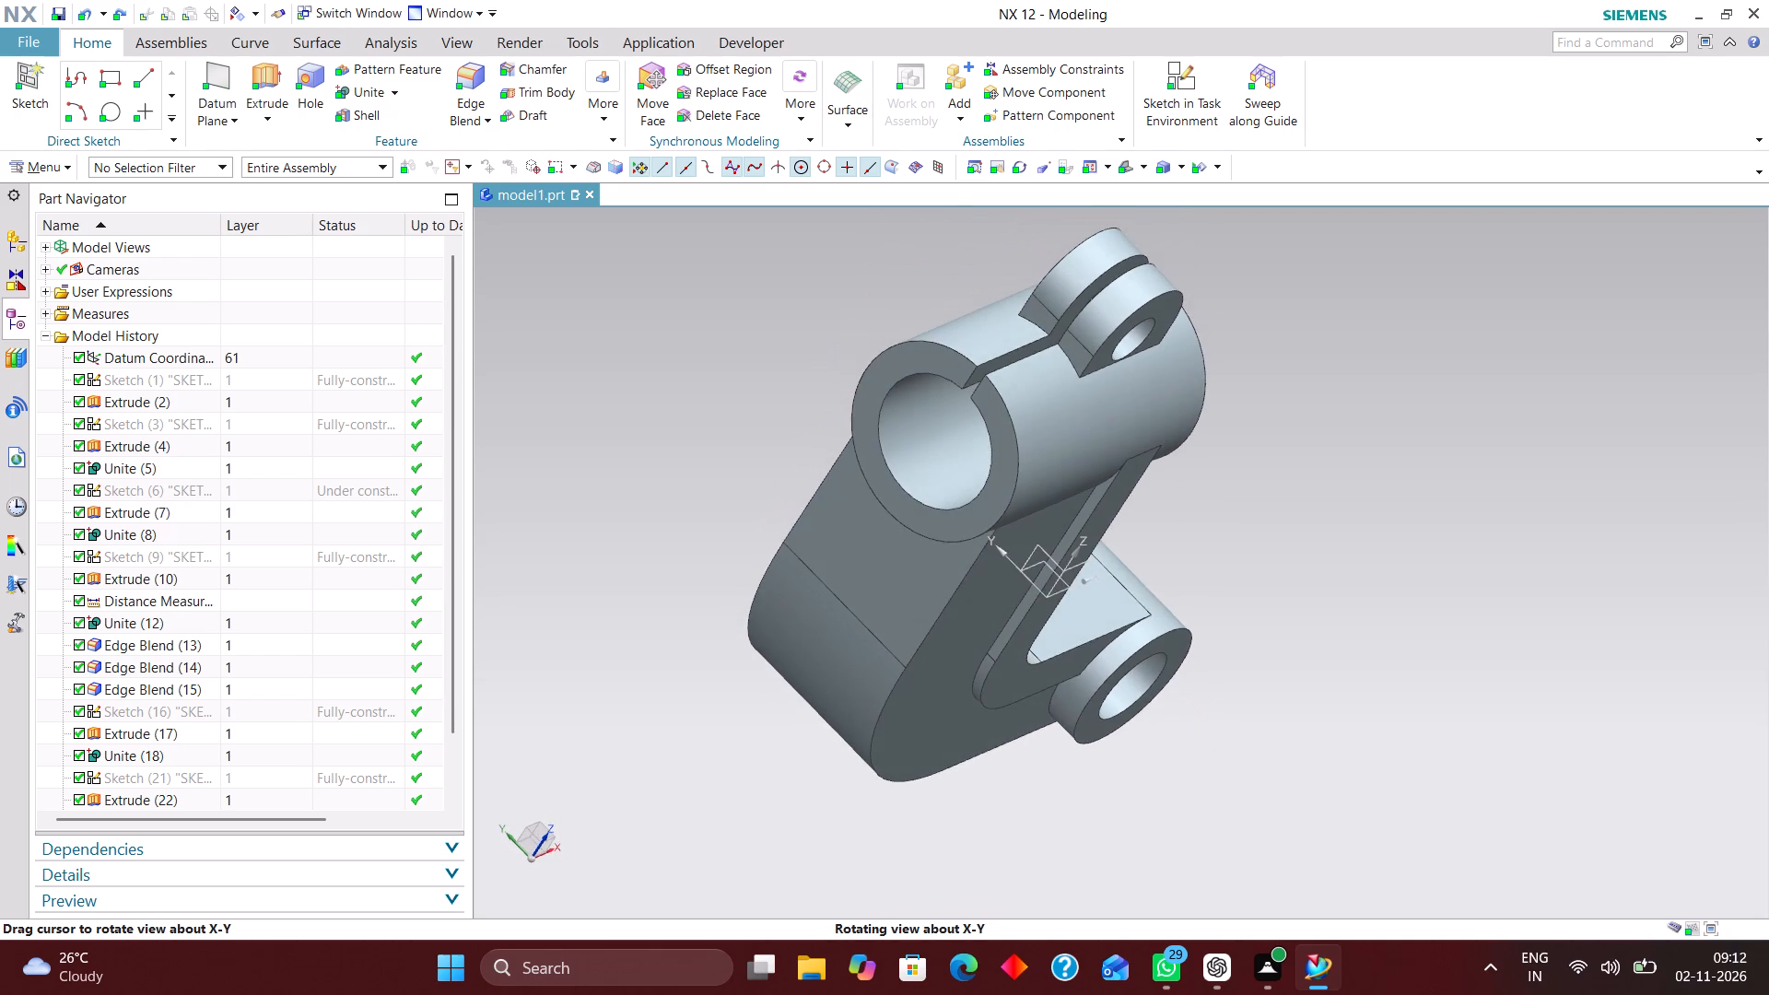
middle_drag(1234, 580, 1255, 567)
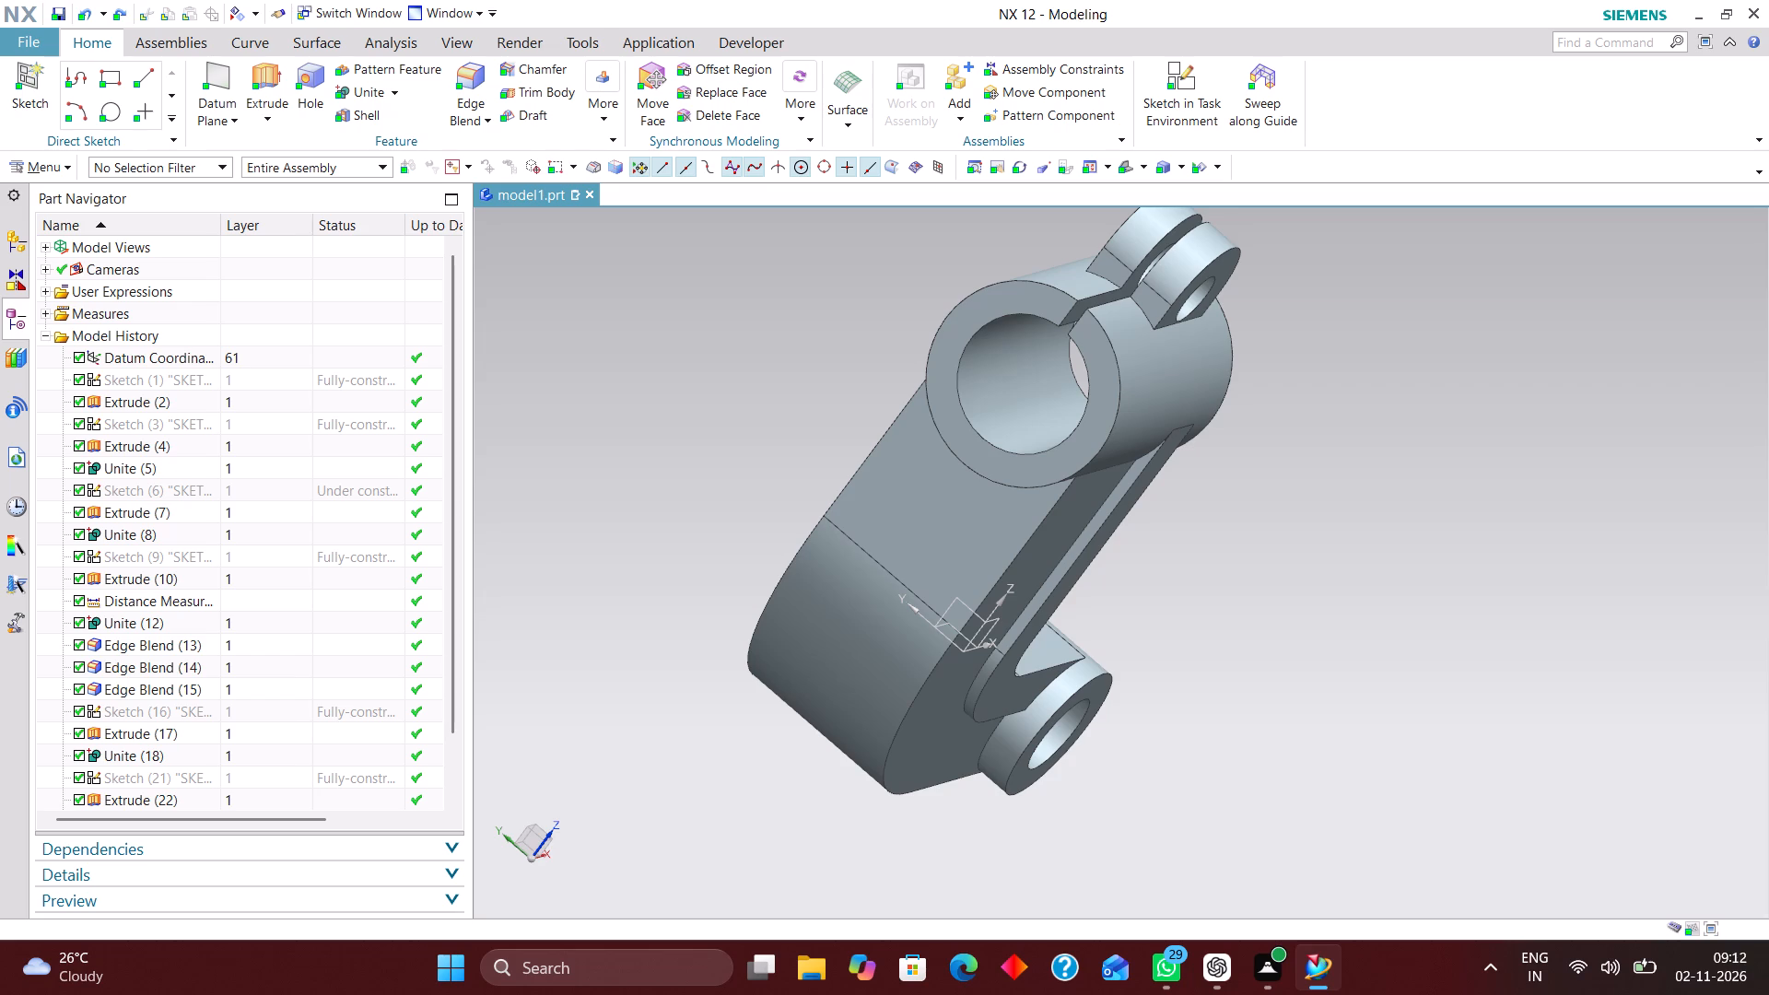
scroll(1275, 552, down, 1)
click(1123, 165)
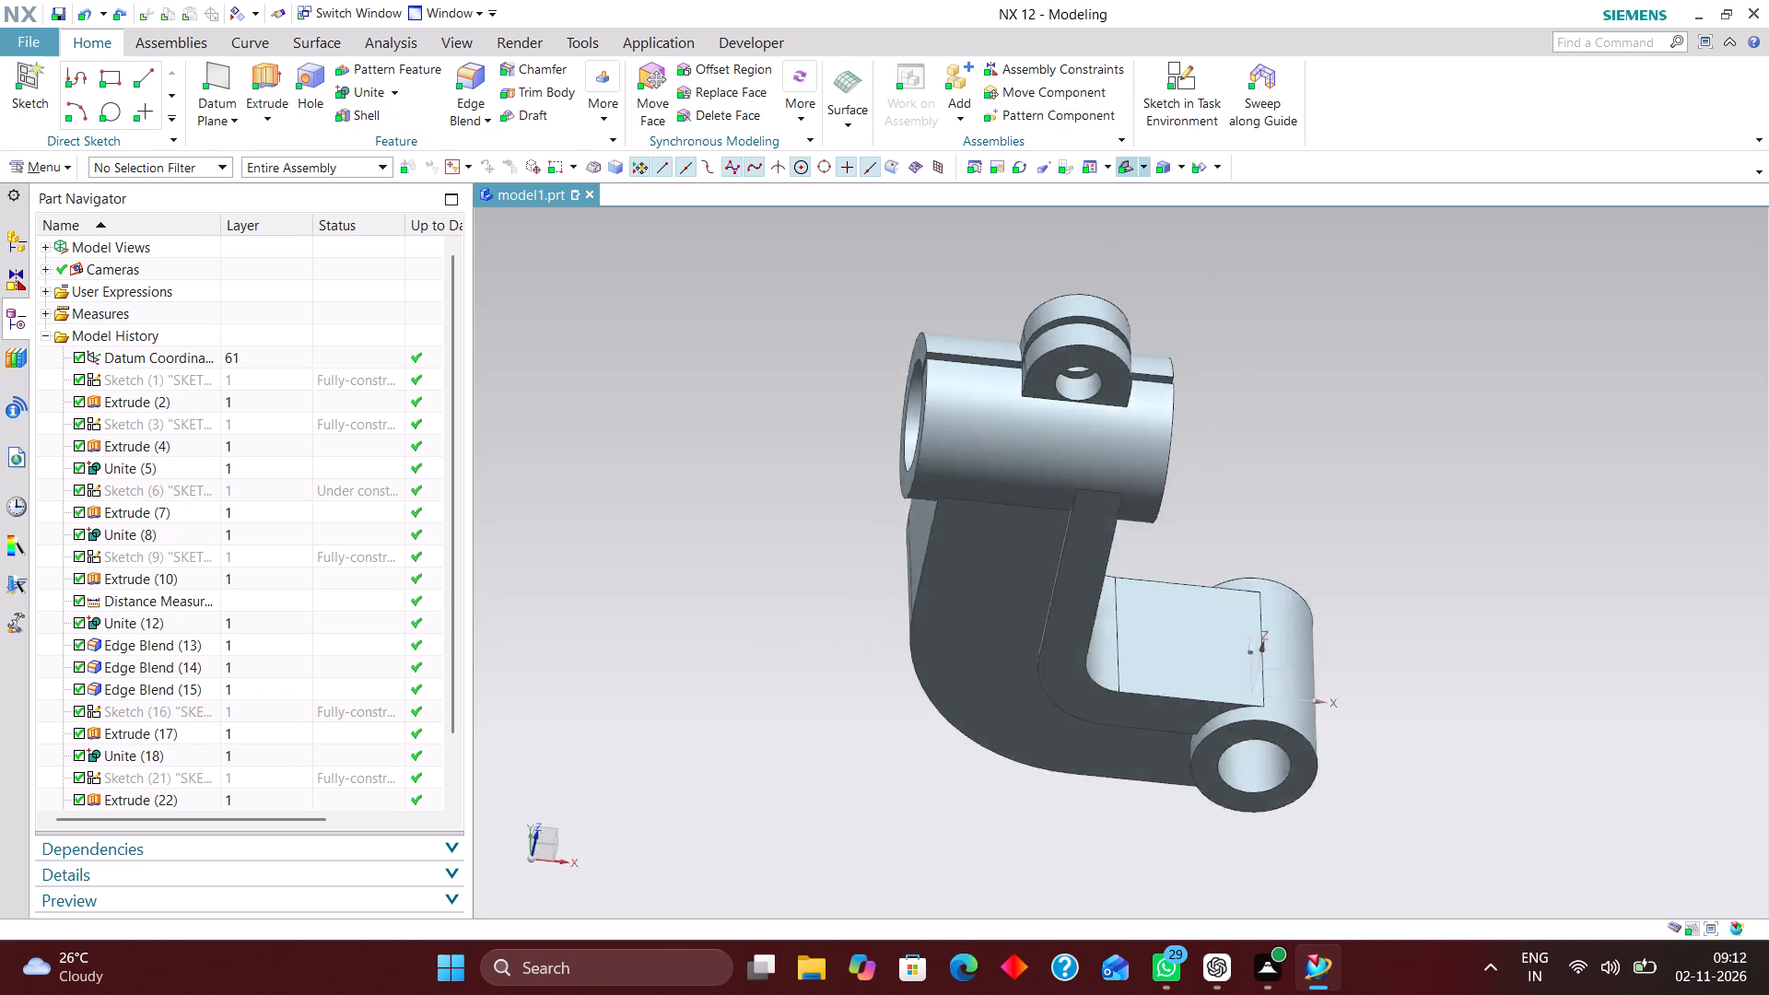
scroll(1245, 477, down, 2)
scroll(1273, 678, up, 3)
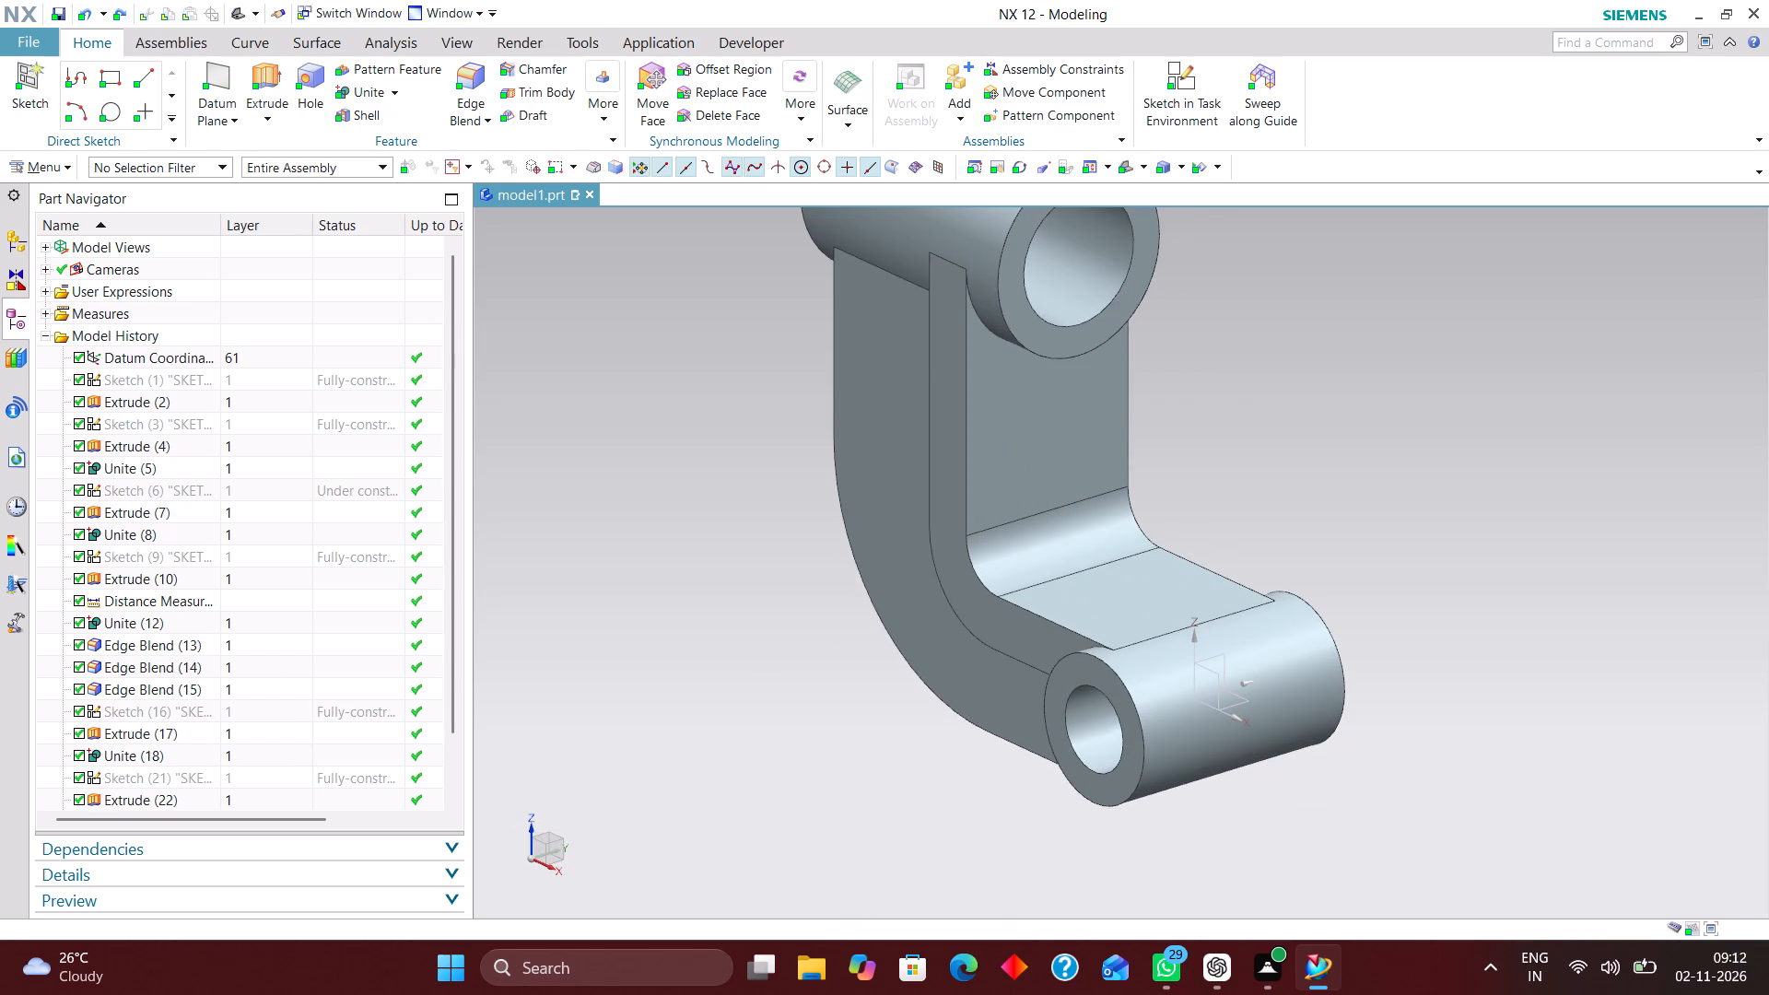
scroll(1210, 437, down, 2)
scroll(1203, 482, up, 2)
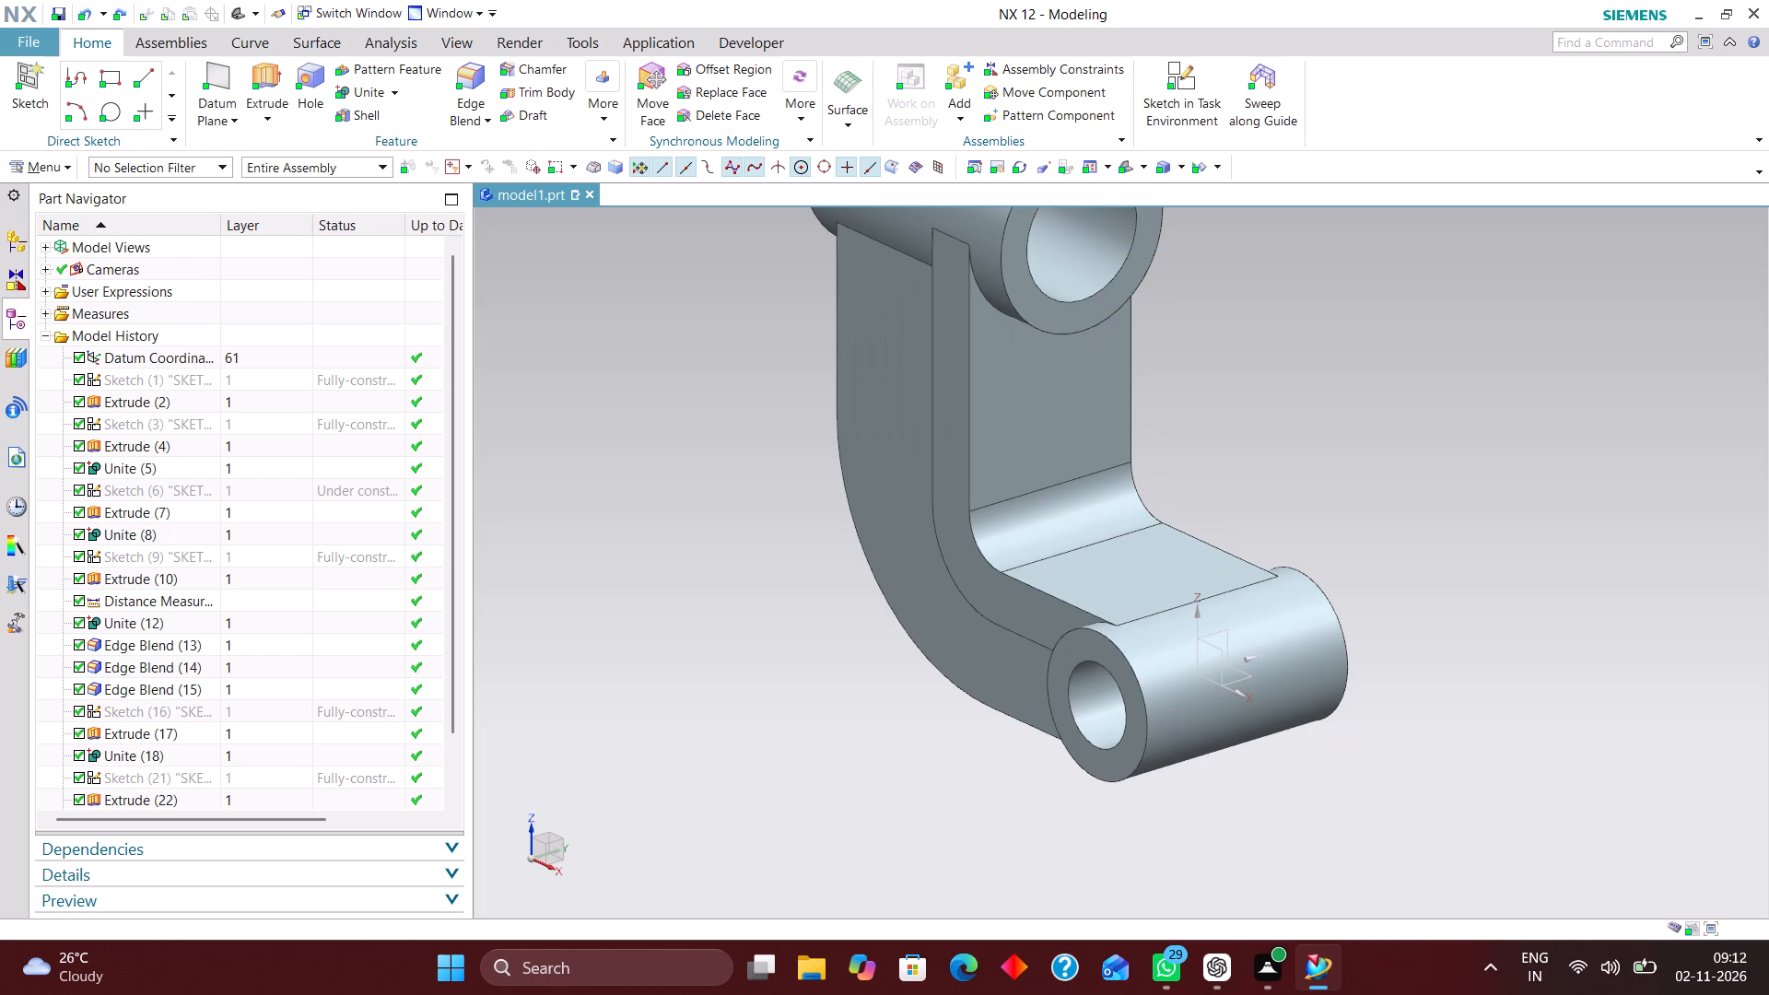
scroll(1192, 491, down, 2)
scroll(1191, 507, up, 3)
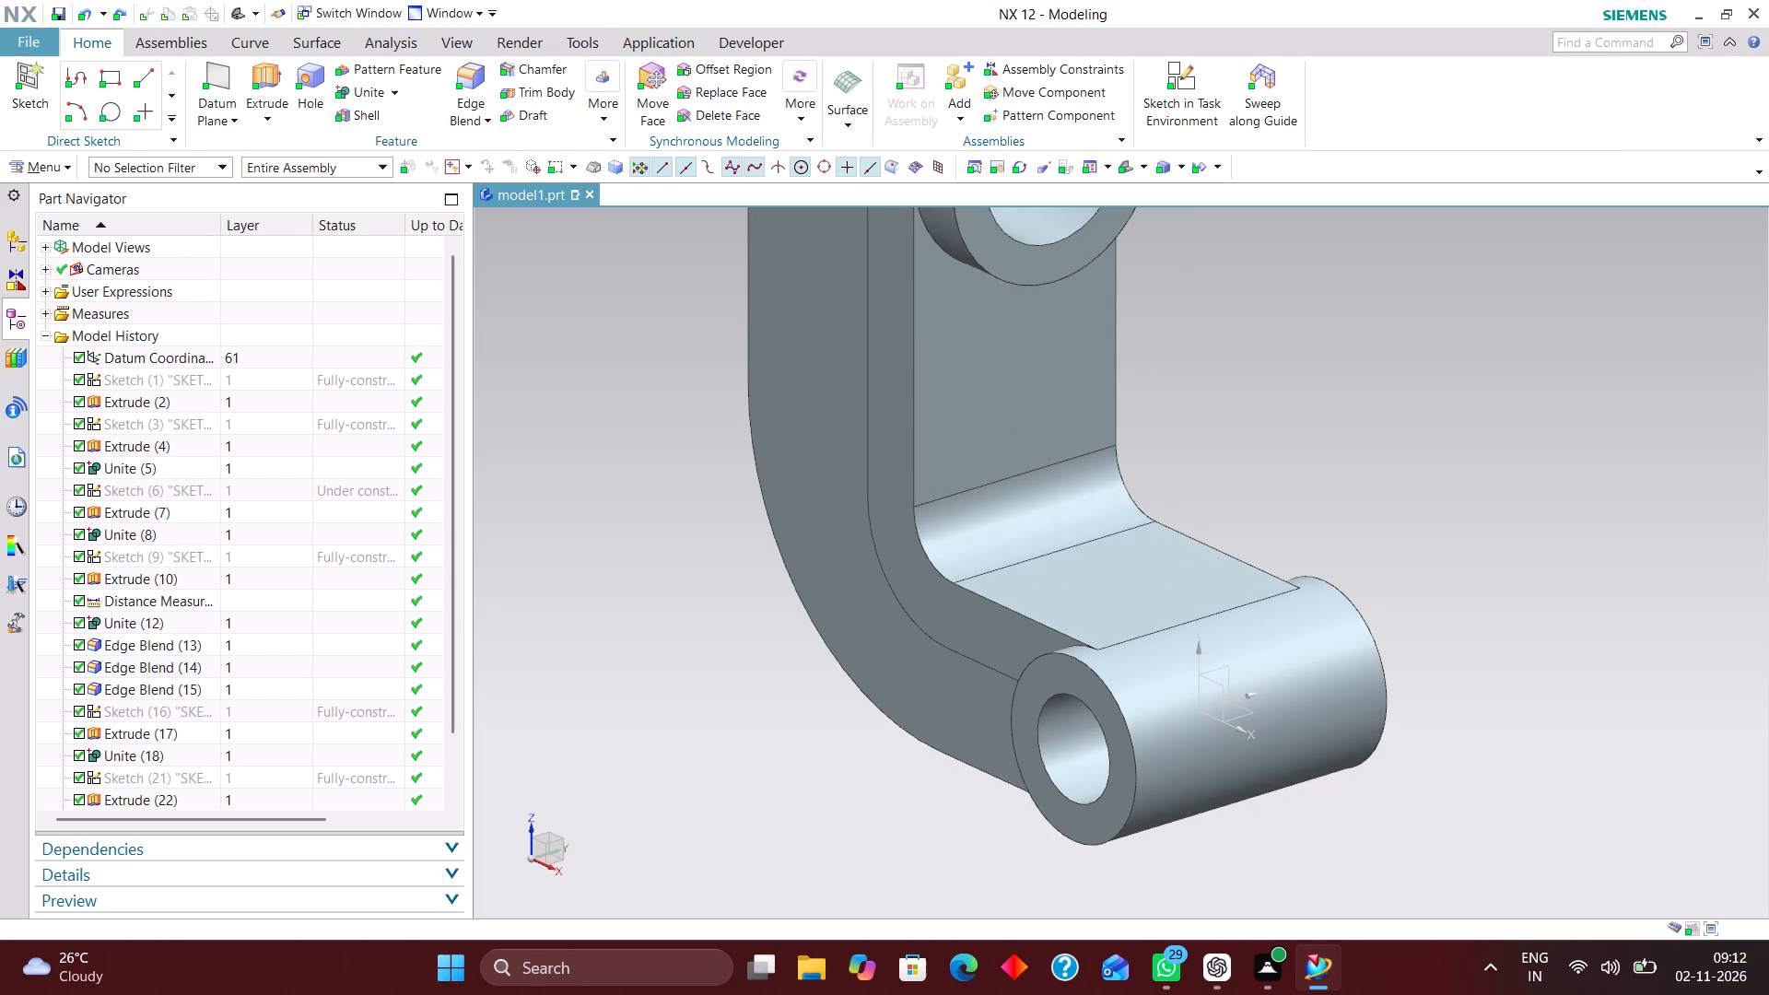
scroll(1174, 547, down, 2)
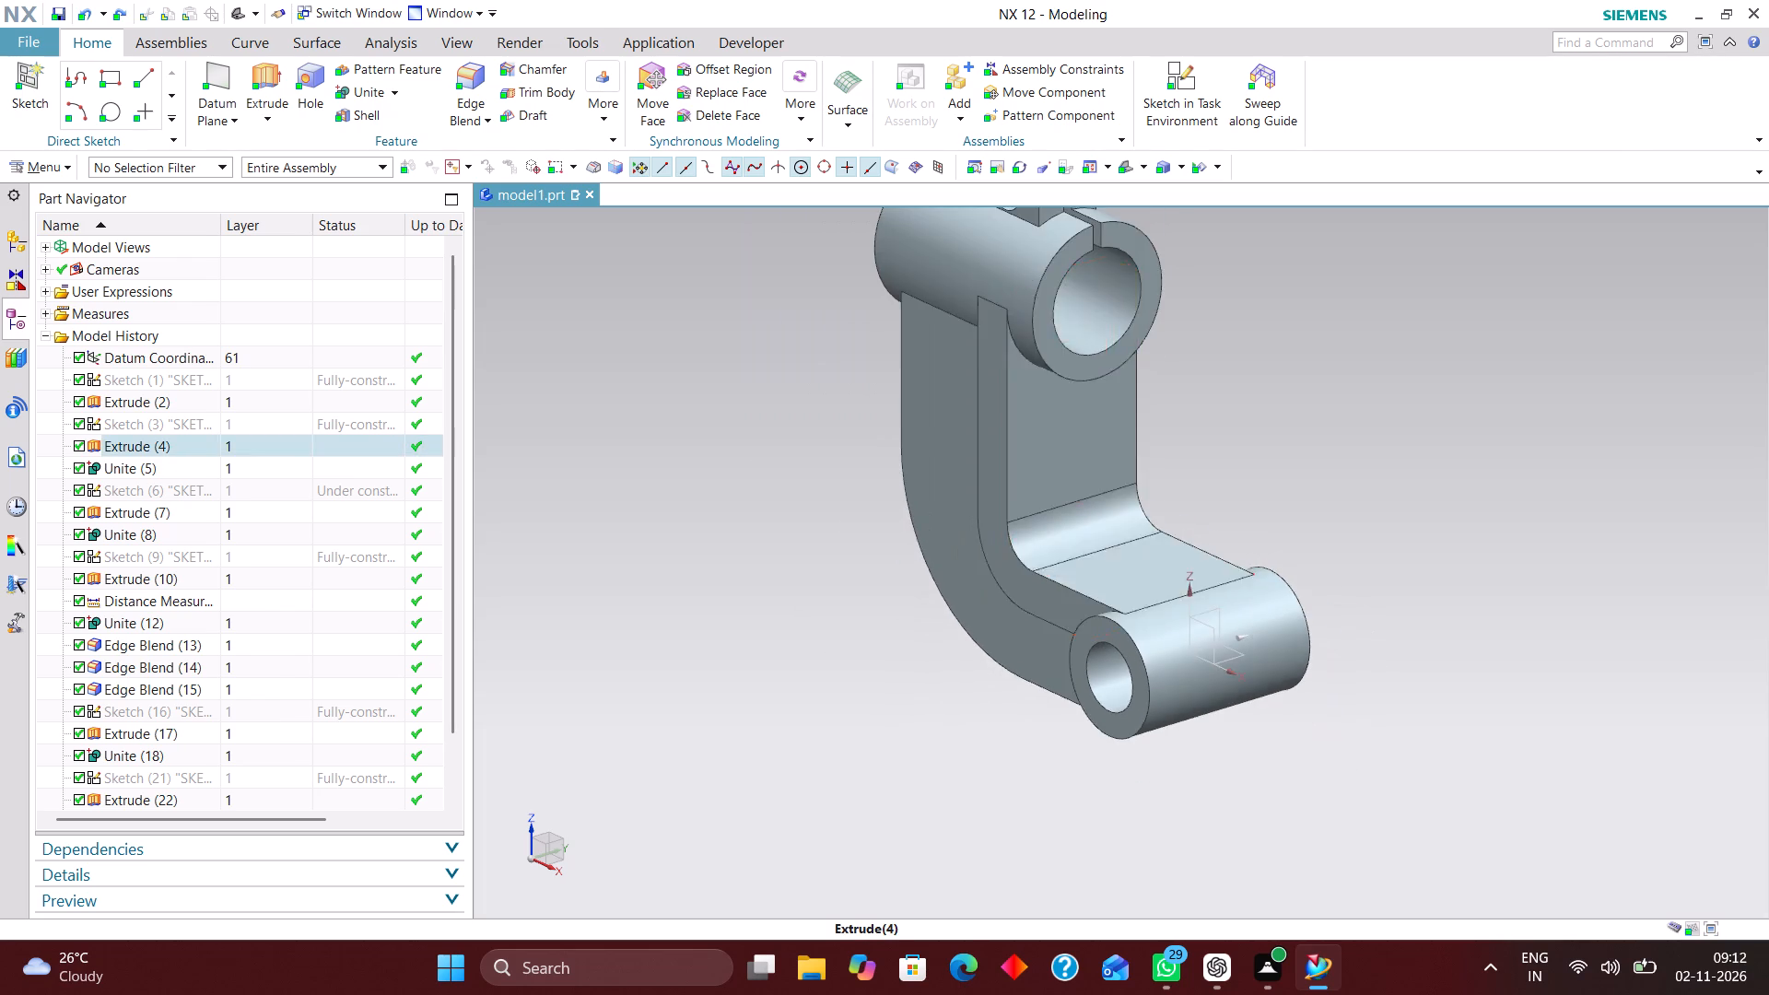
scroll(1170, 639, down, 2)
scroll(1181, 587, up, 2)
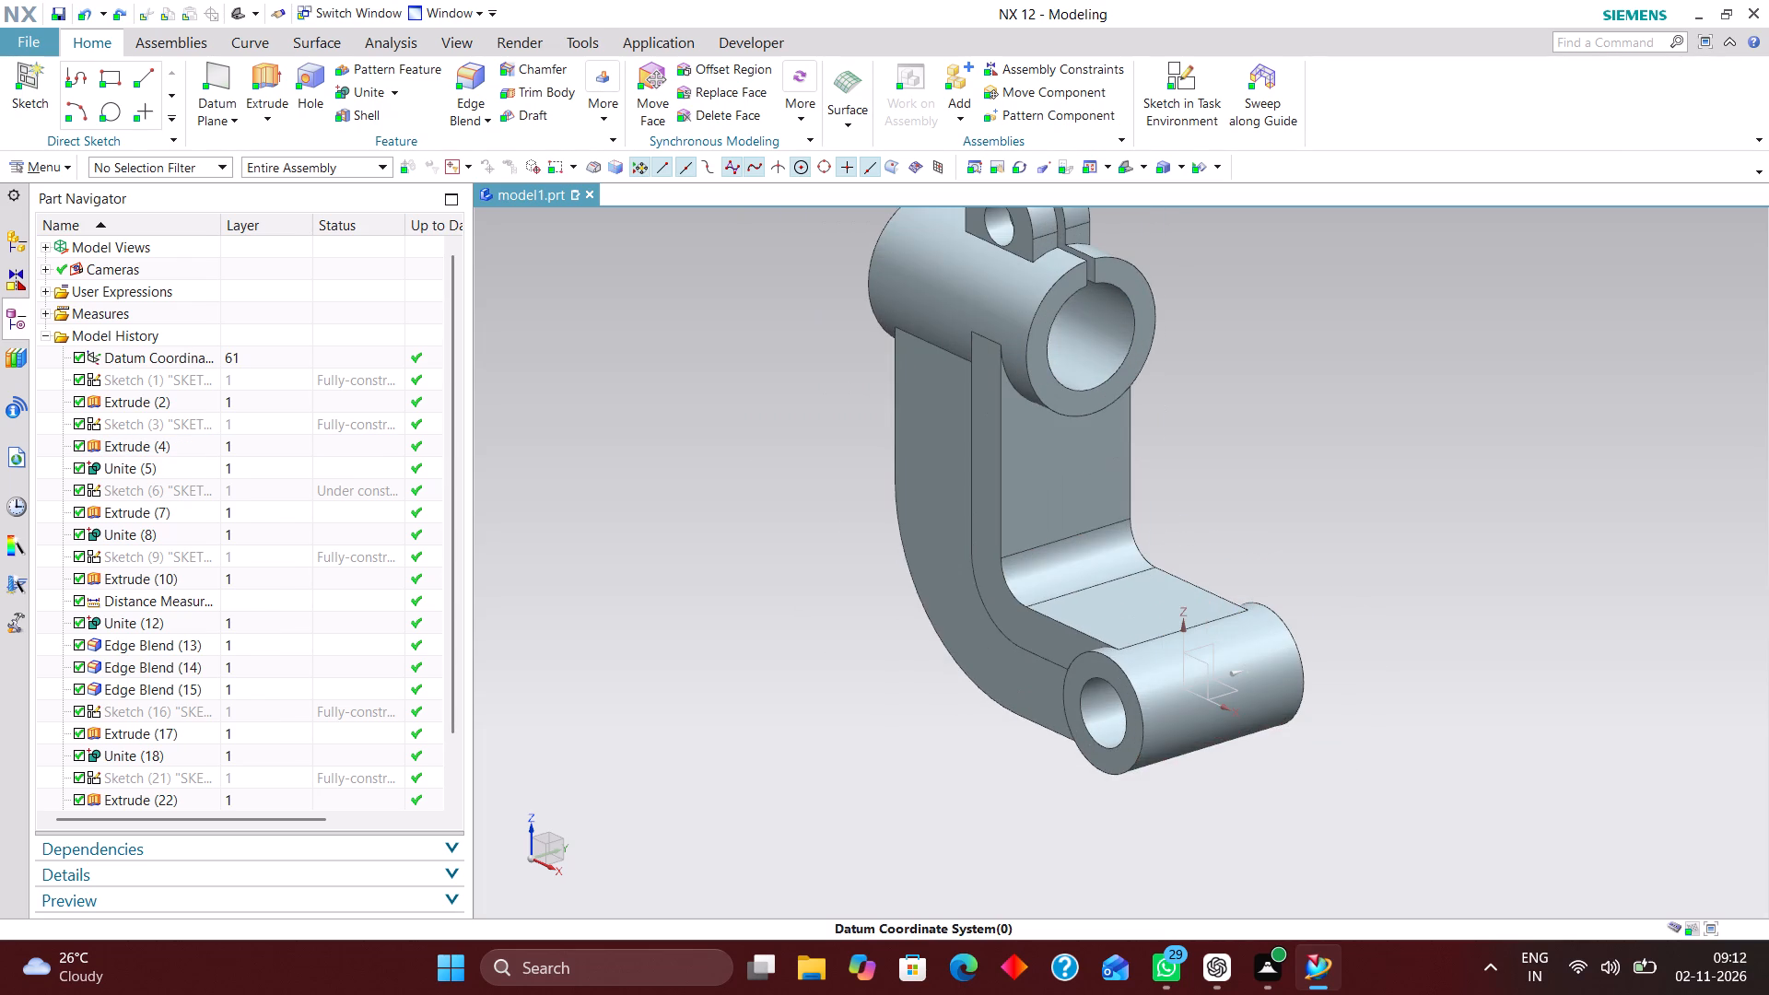
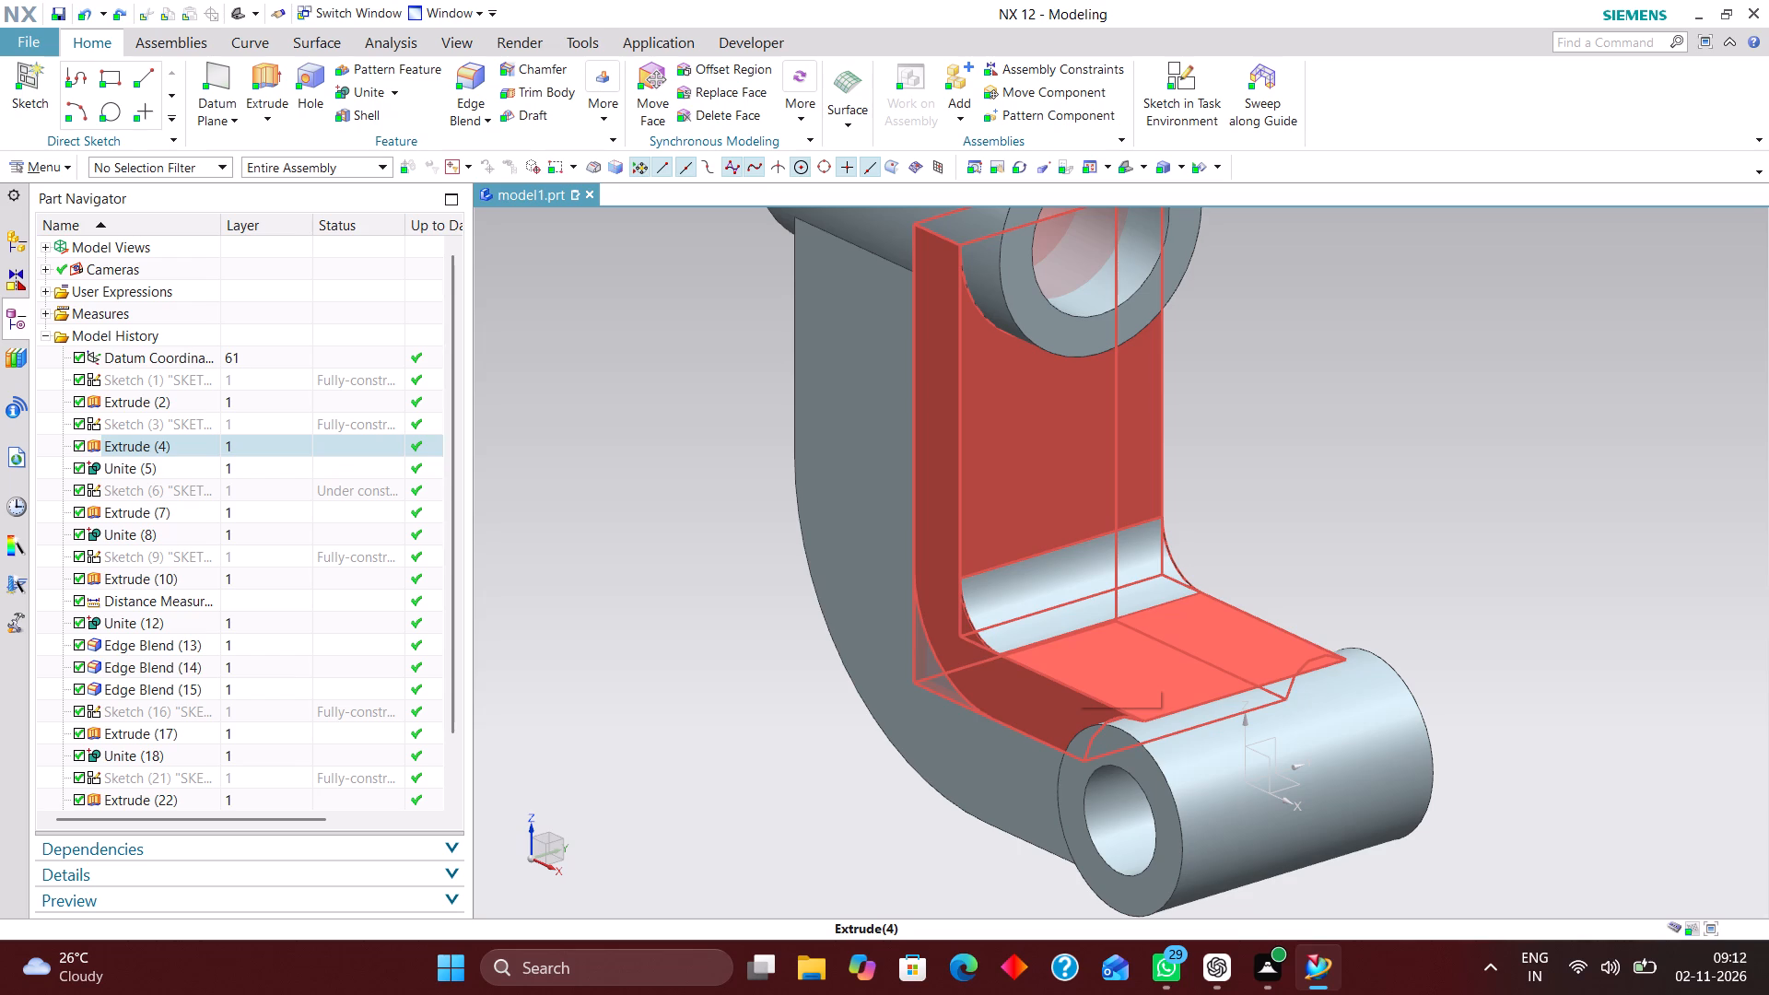
Open the outer arm profile's sketch, Sketch (6), for editing with rollback.
scroll(1018, 620, down, 3)
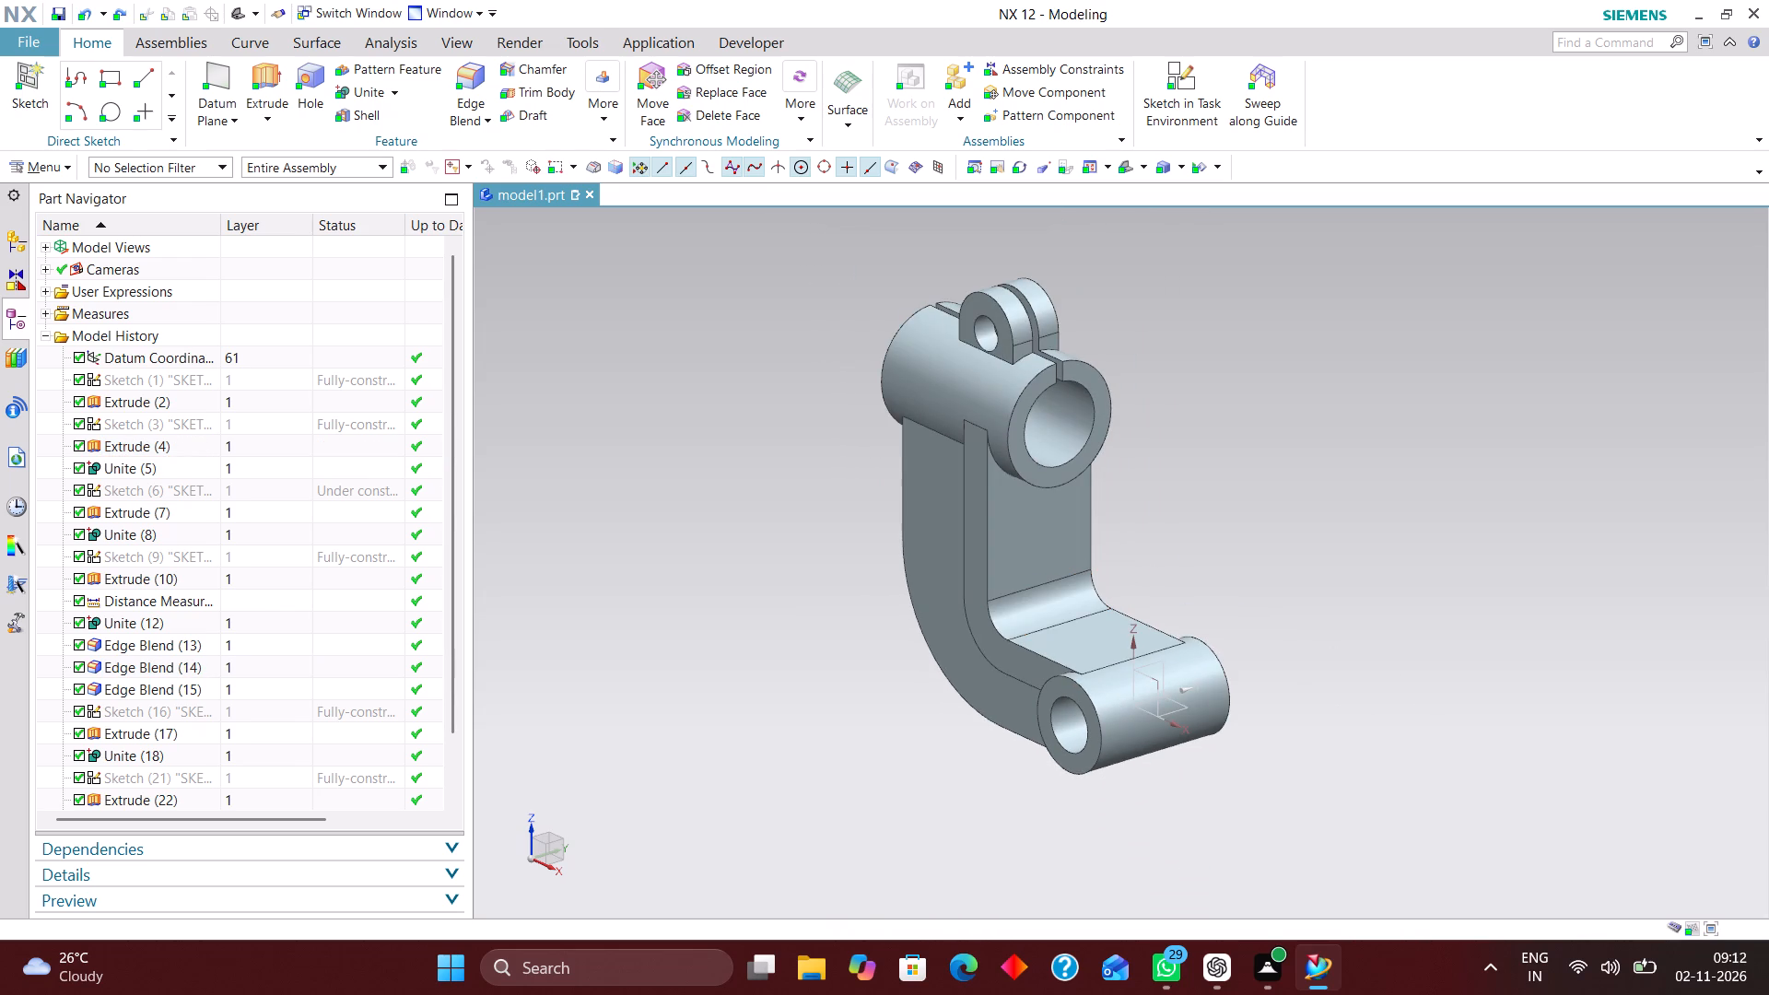
click(264, 490)
right_drag(260, 494, 254, 482)
click(273, 496)
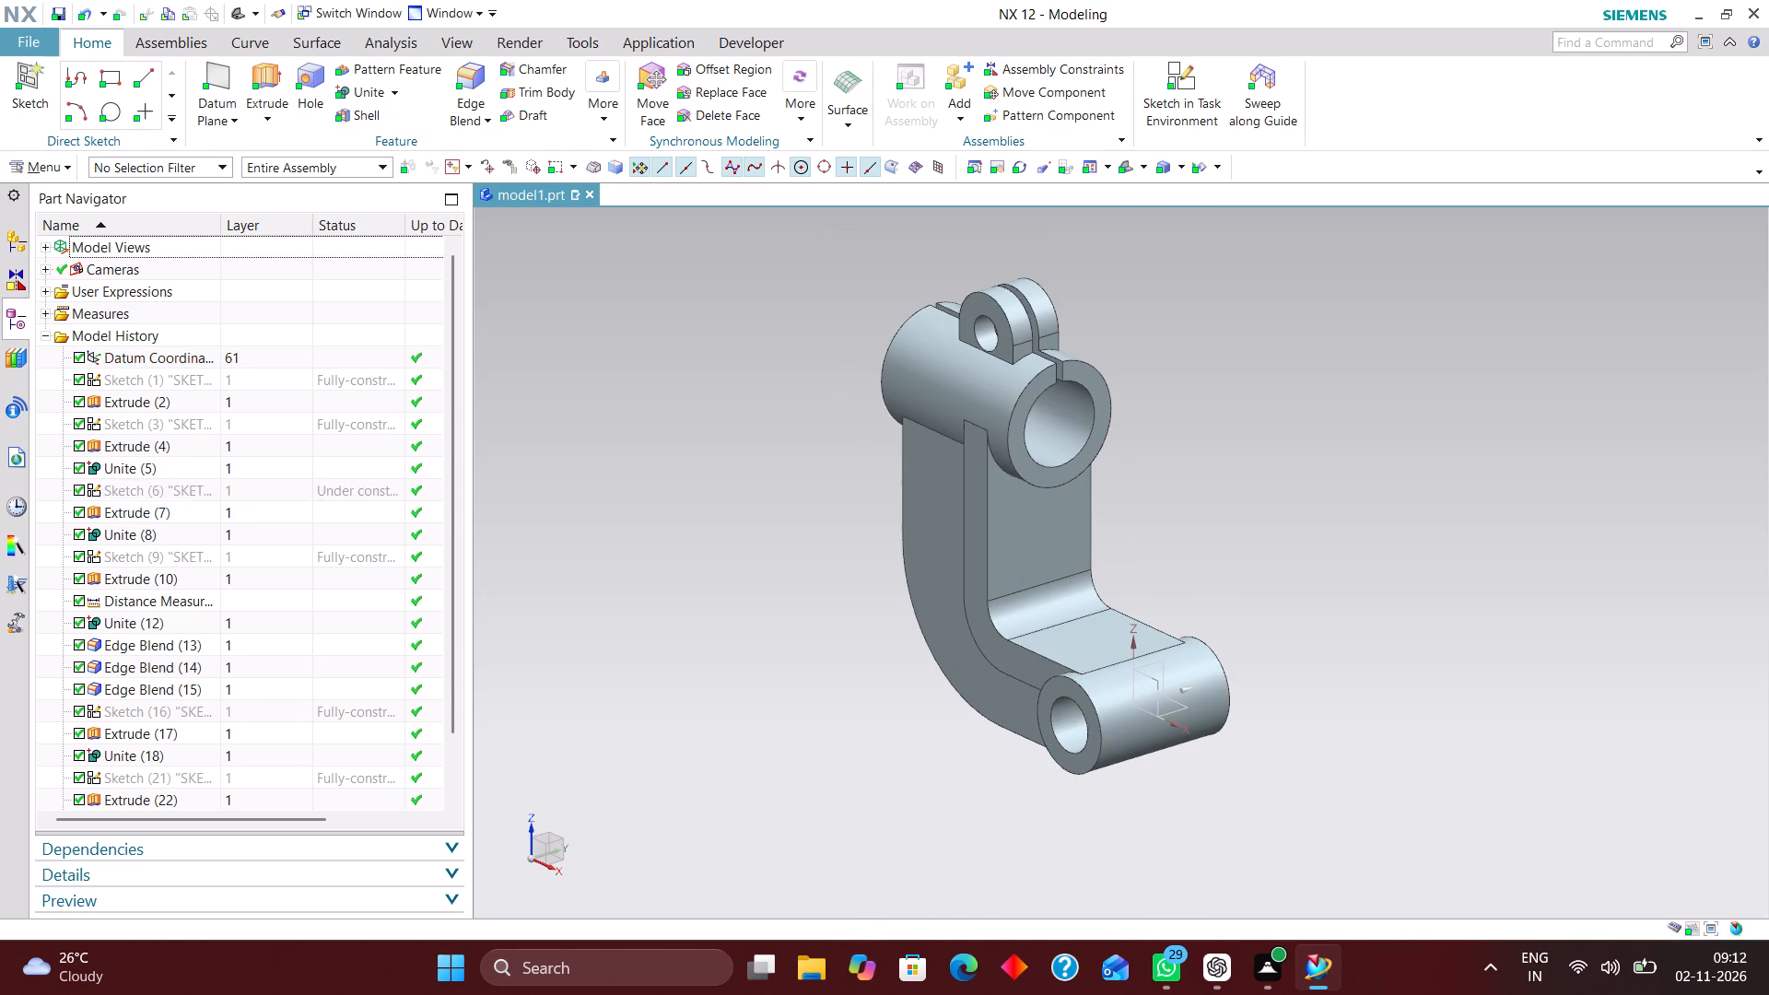
right_click(274, 494)
click(358, 114)
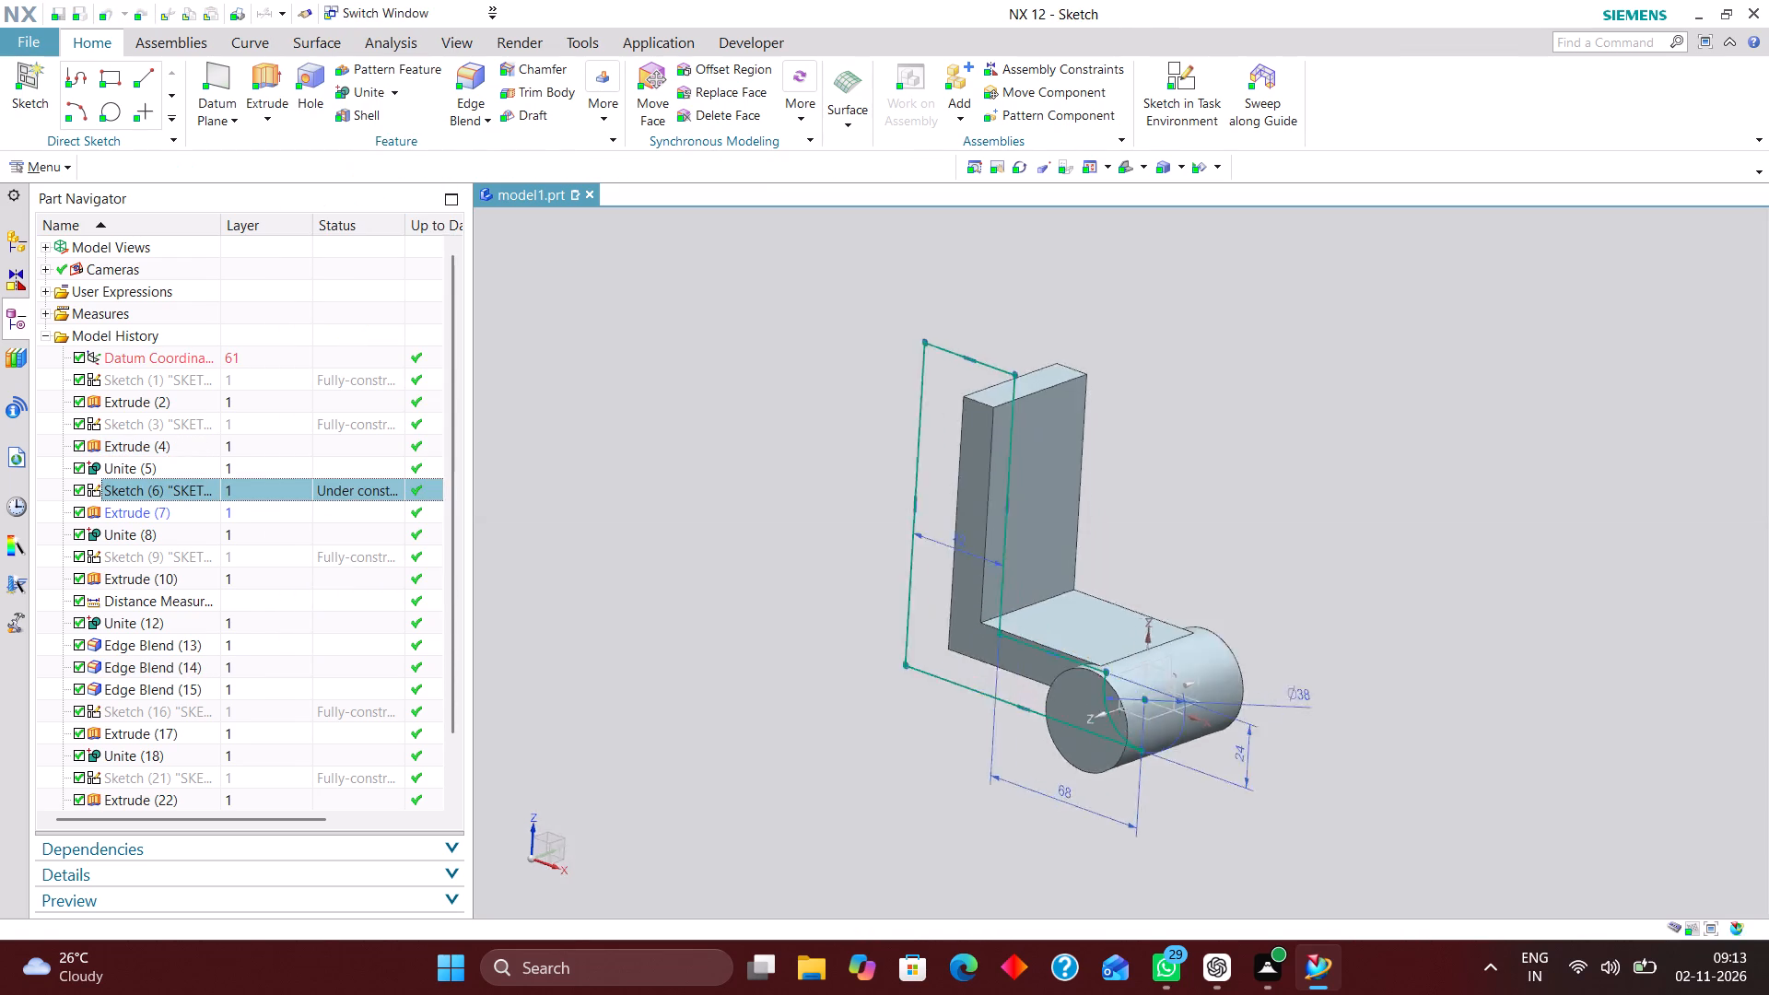
scroll(896, 520, down, 2)
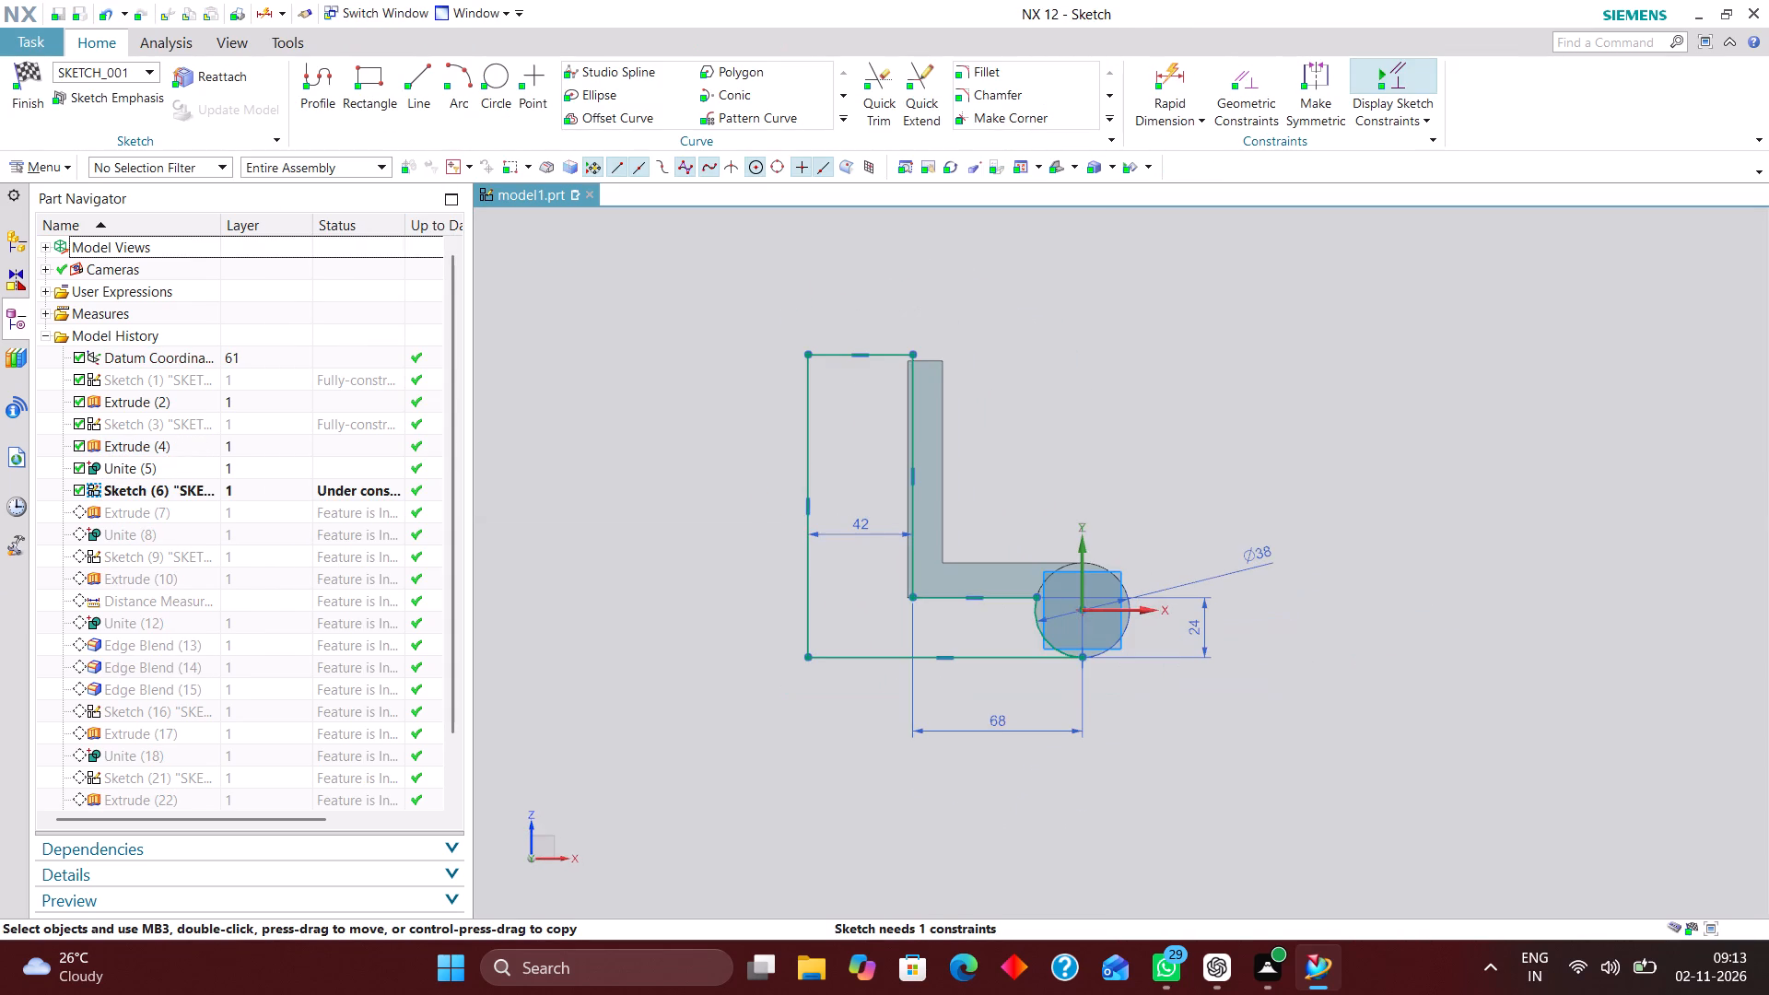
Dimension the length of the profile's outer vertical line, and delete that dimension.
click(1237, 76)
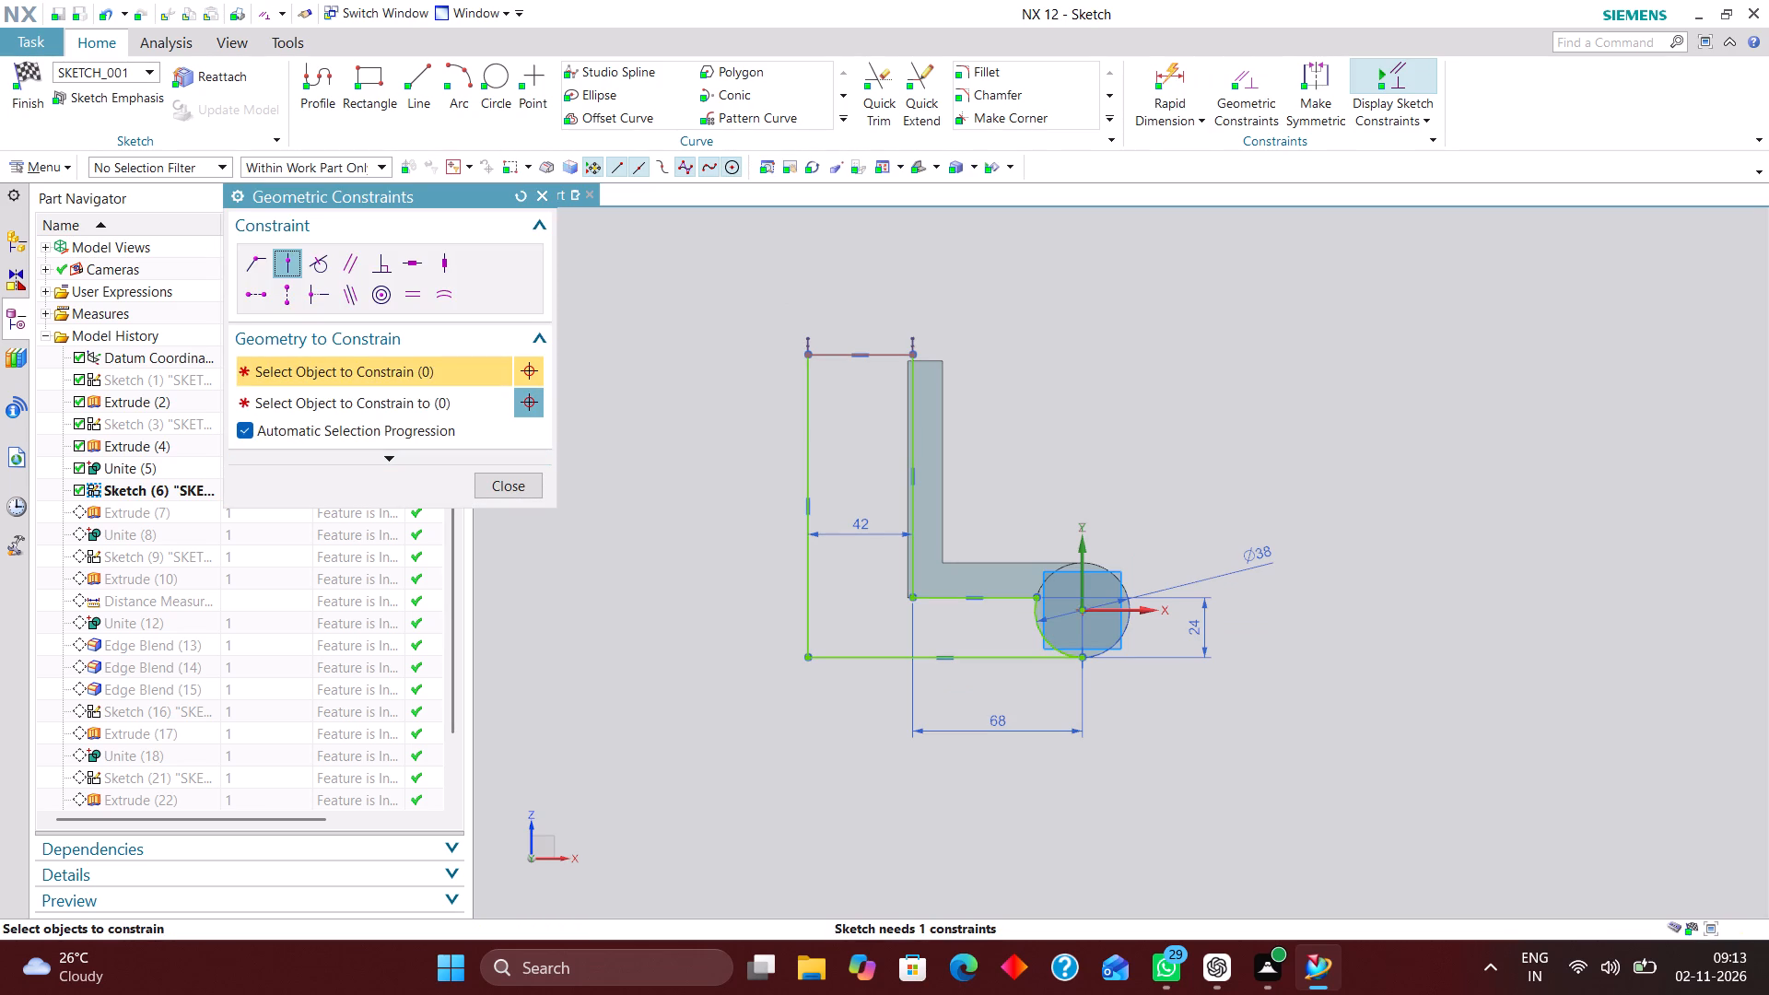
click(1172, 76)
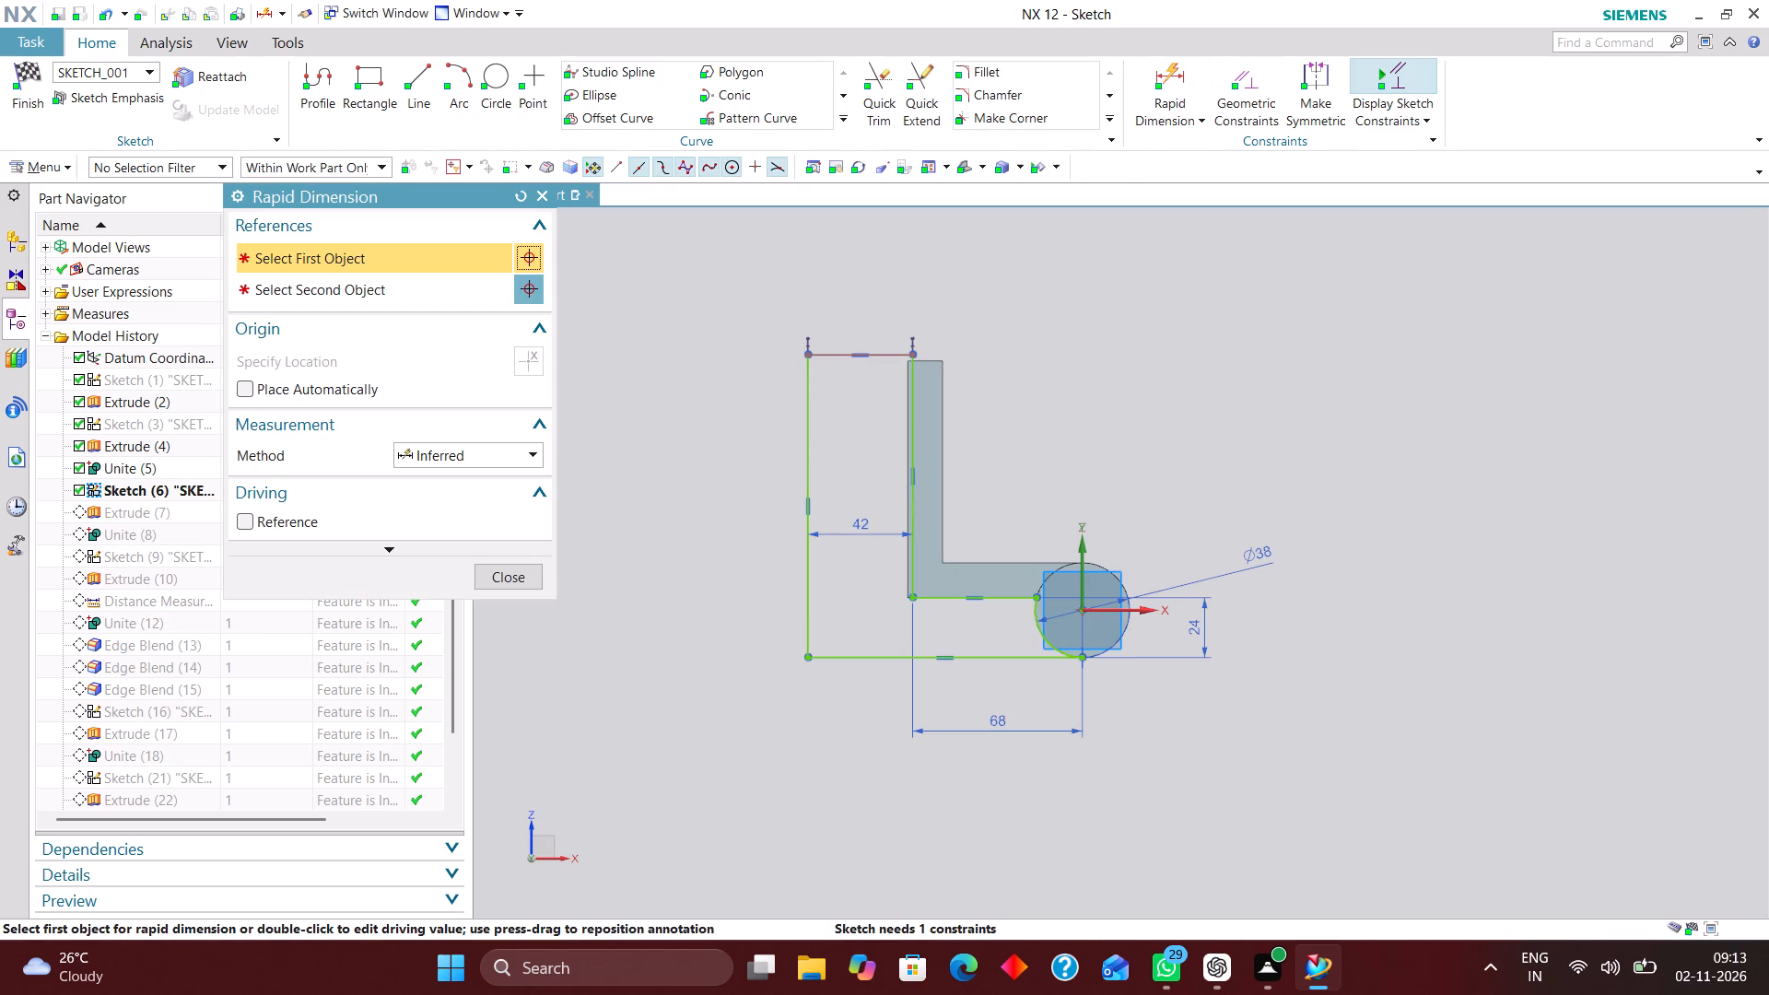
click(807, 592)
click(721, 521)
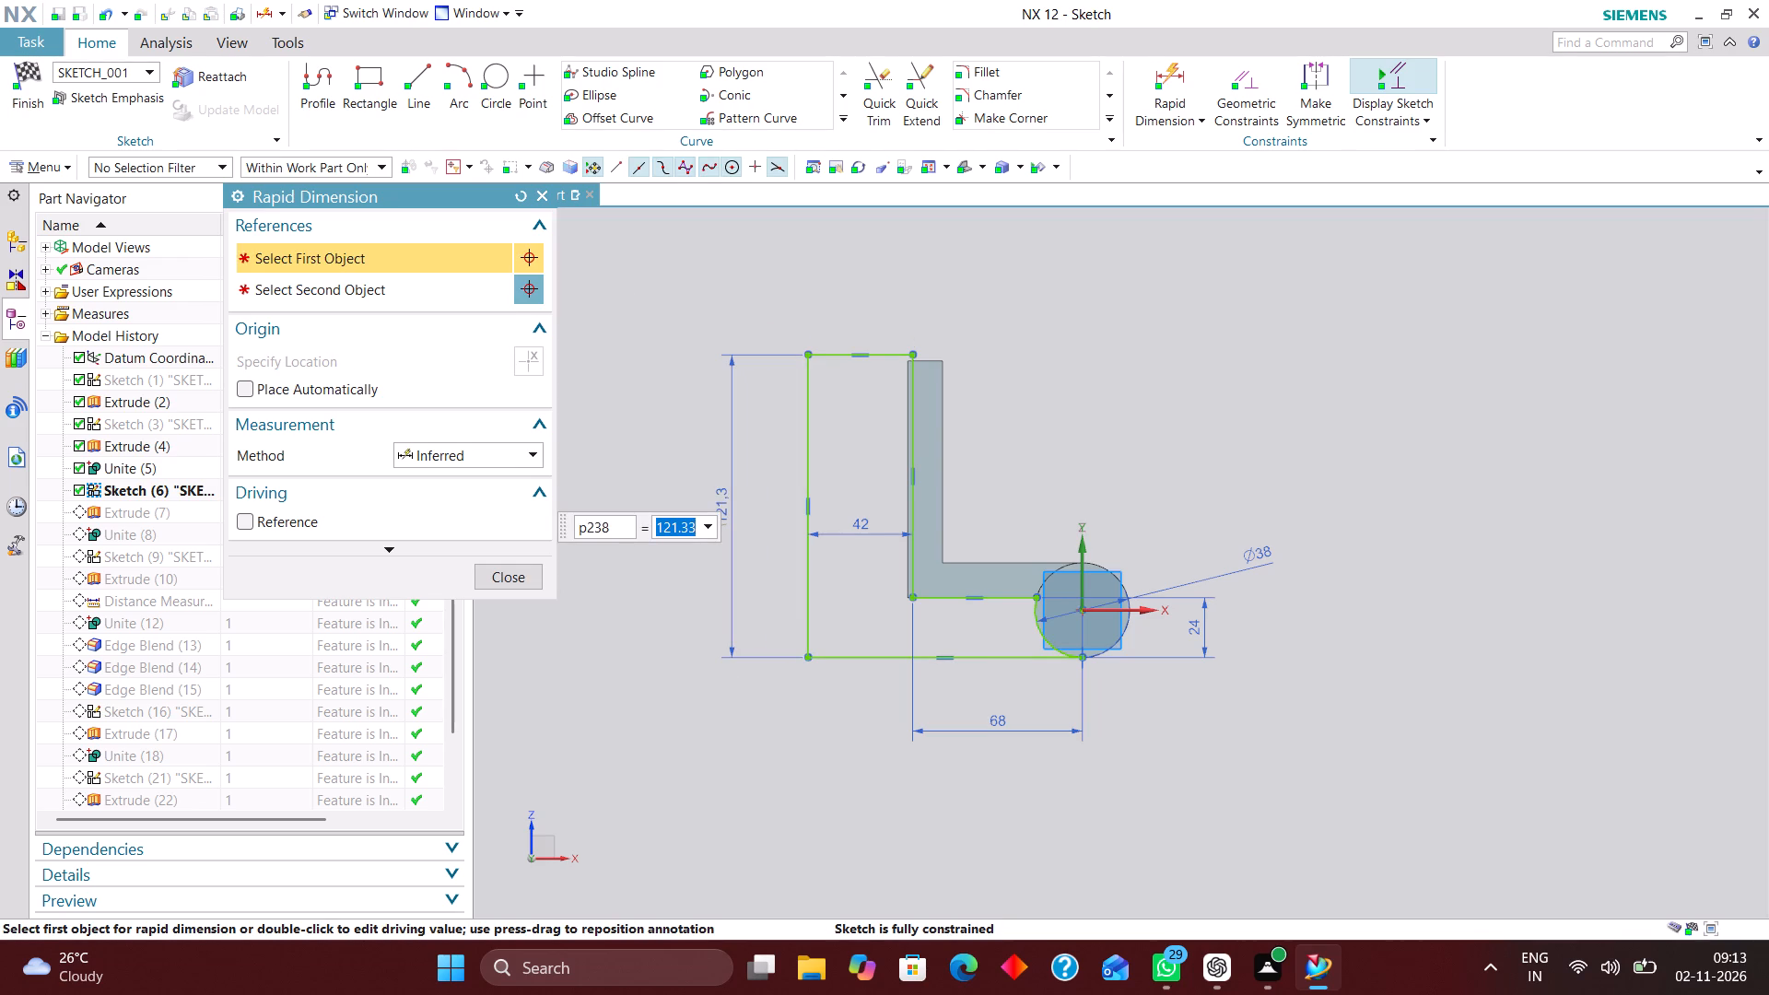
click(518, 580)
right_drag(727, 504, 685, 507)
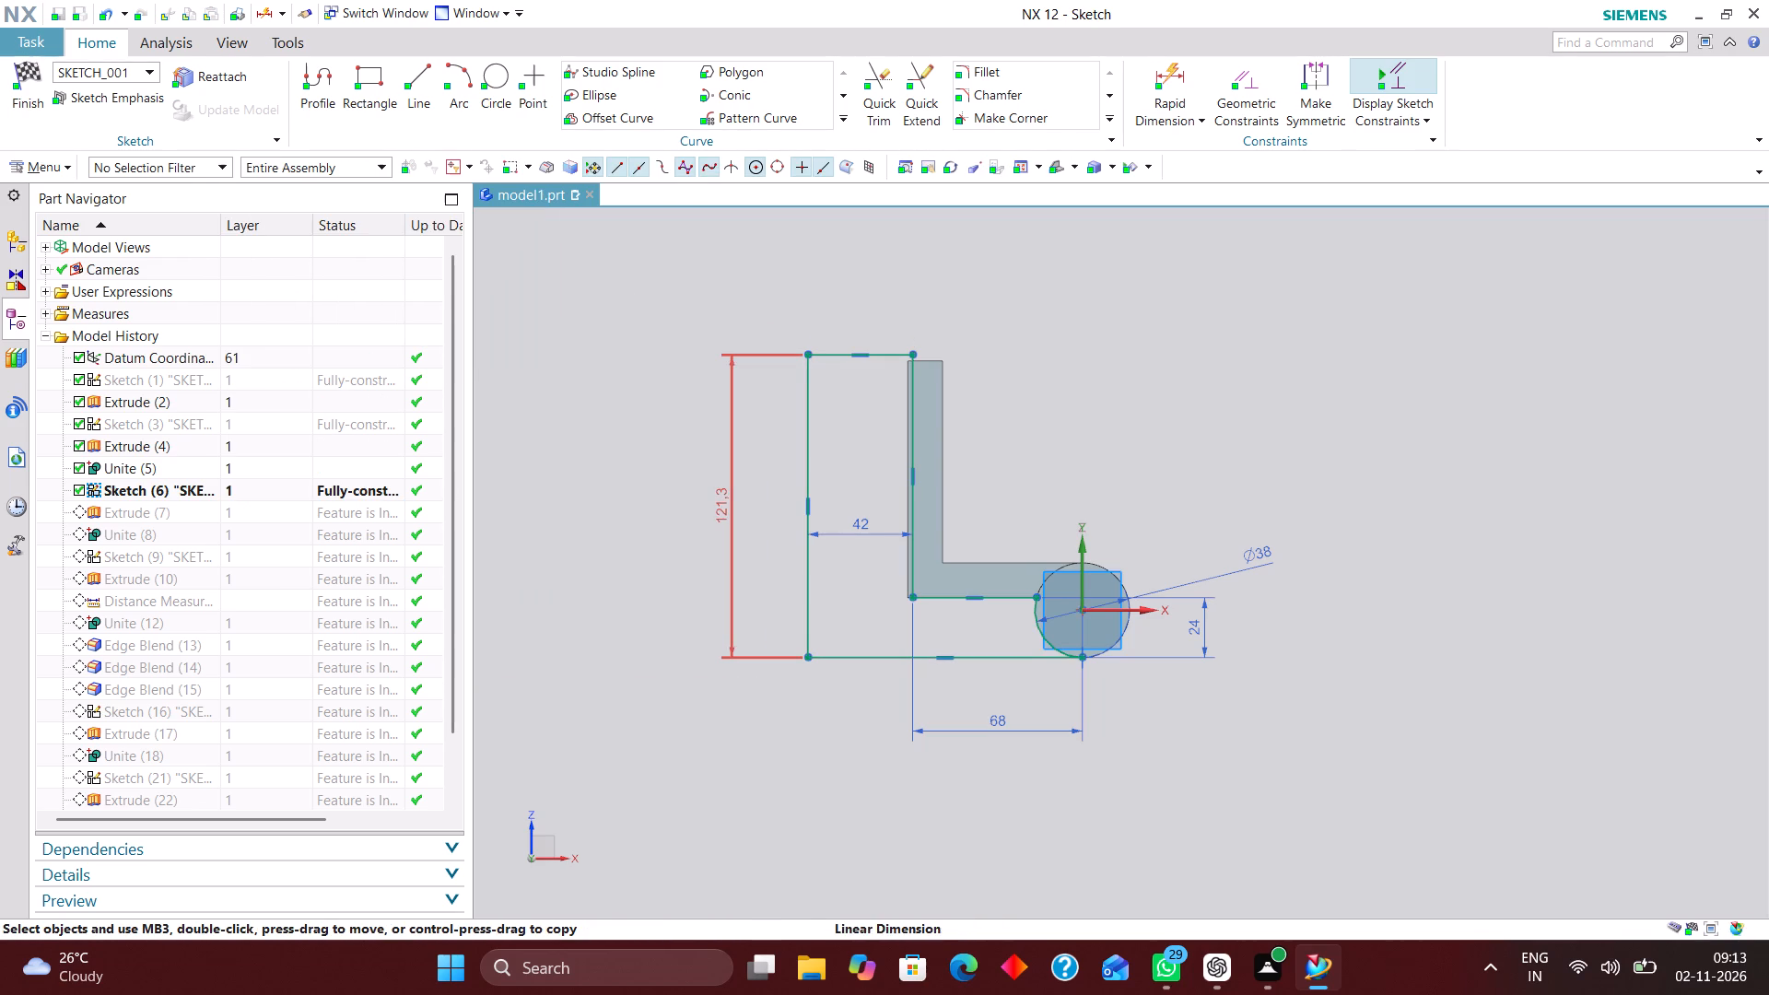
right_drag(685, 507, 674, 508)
Dimension the height from the sketch's horizontal axis to the profile's top line as 100 mm and finish the sketch.
click(1178, 69)
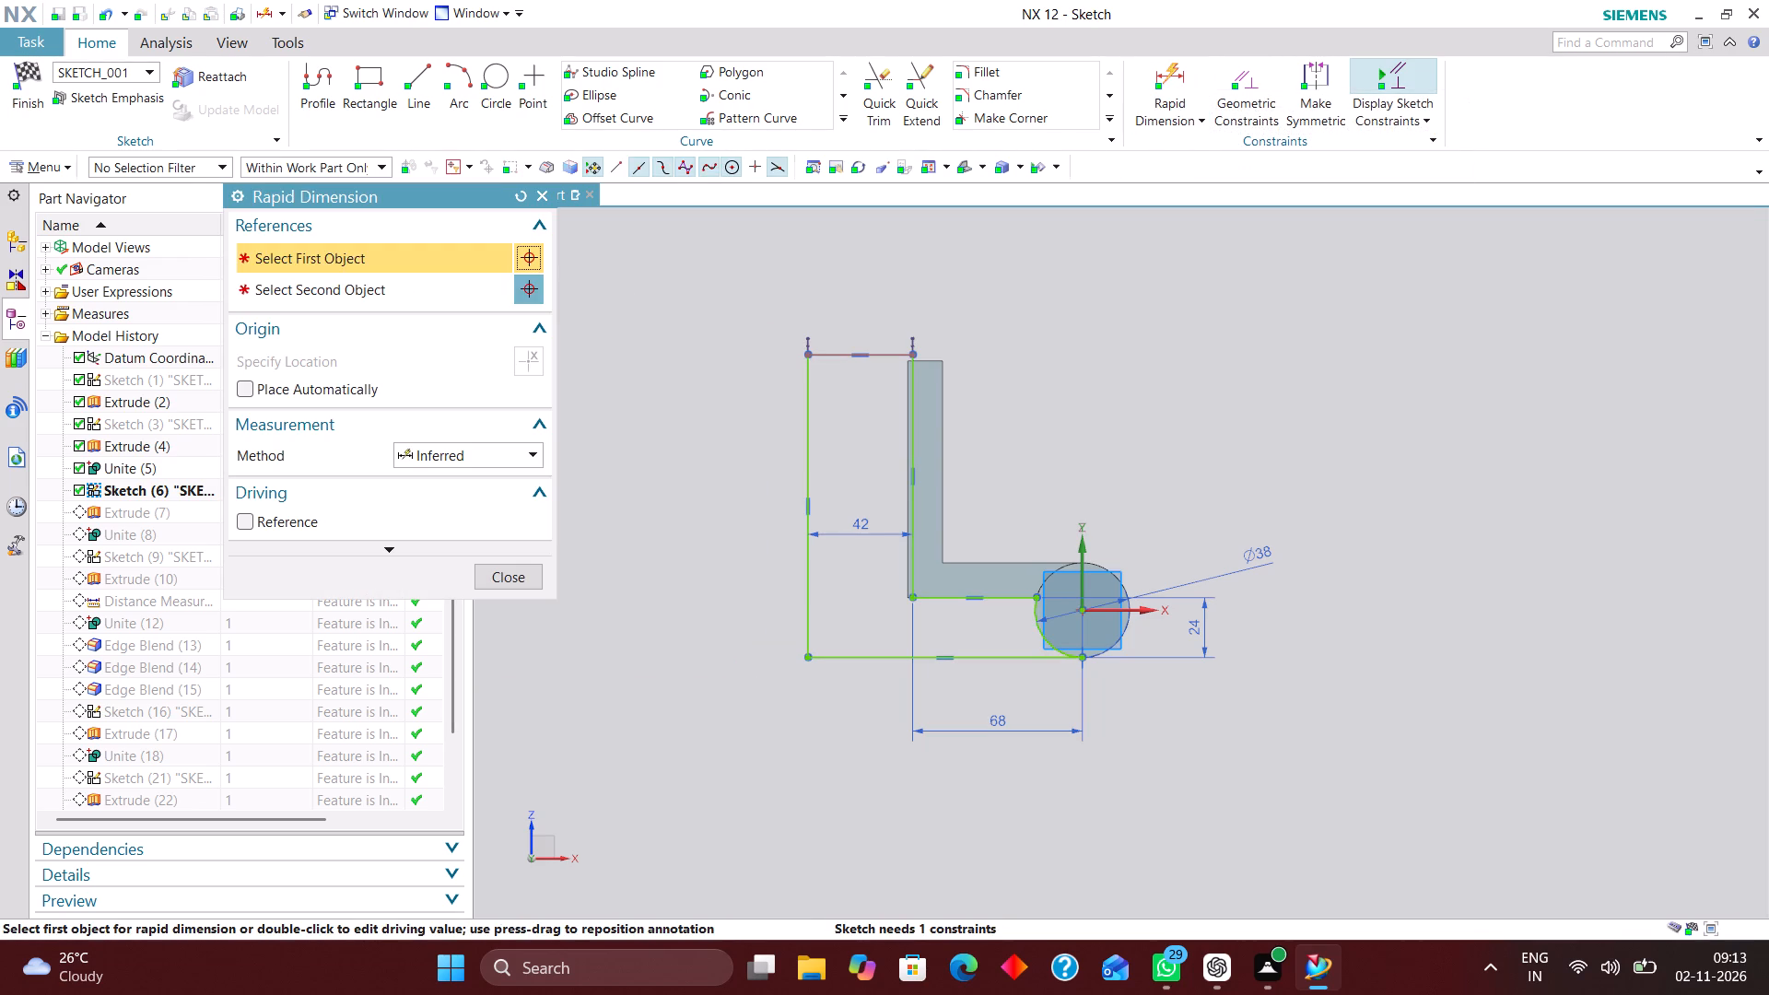
click(1116, 611)
click(863, 351)
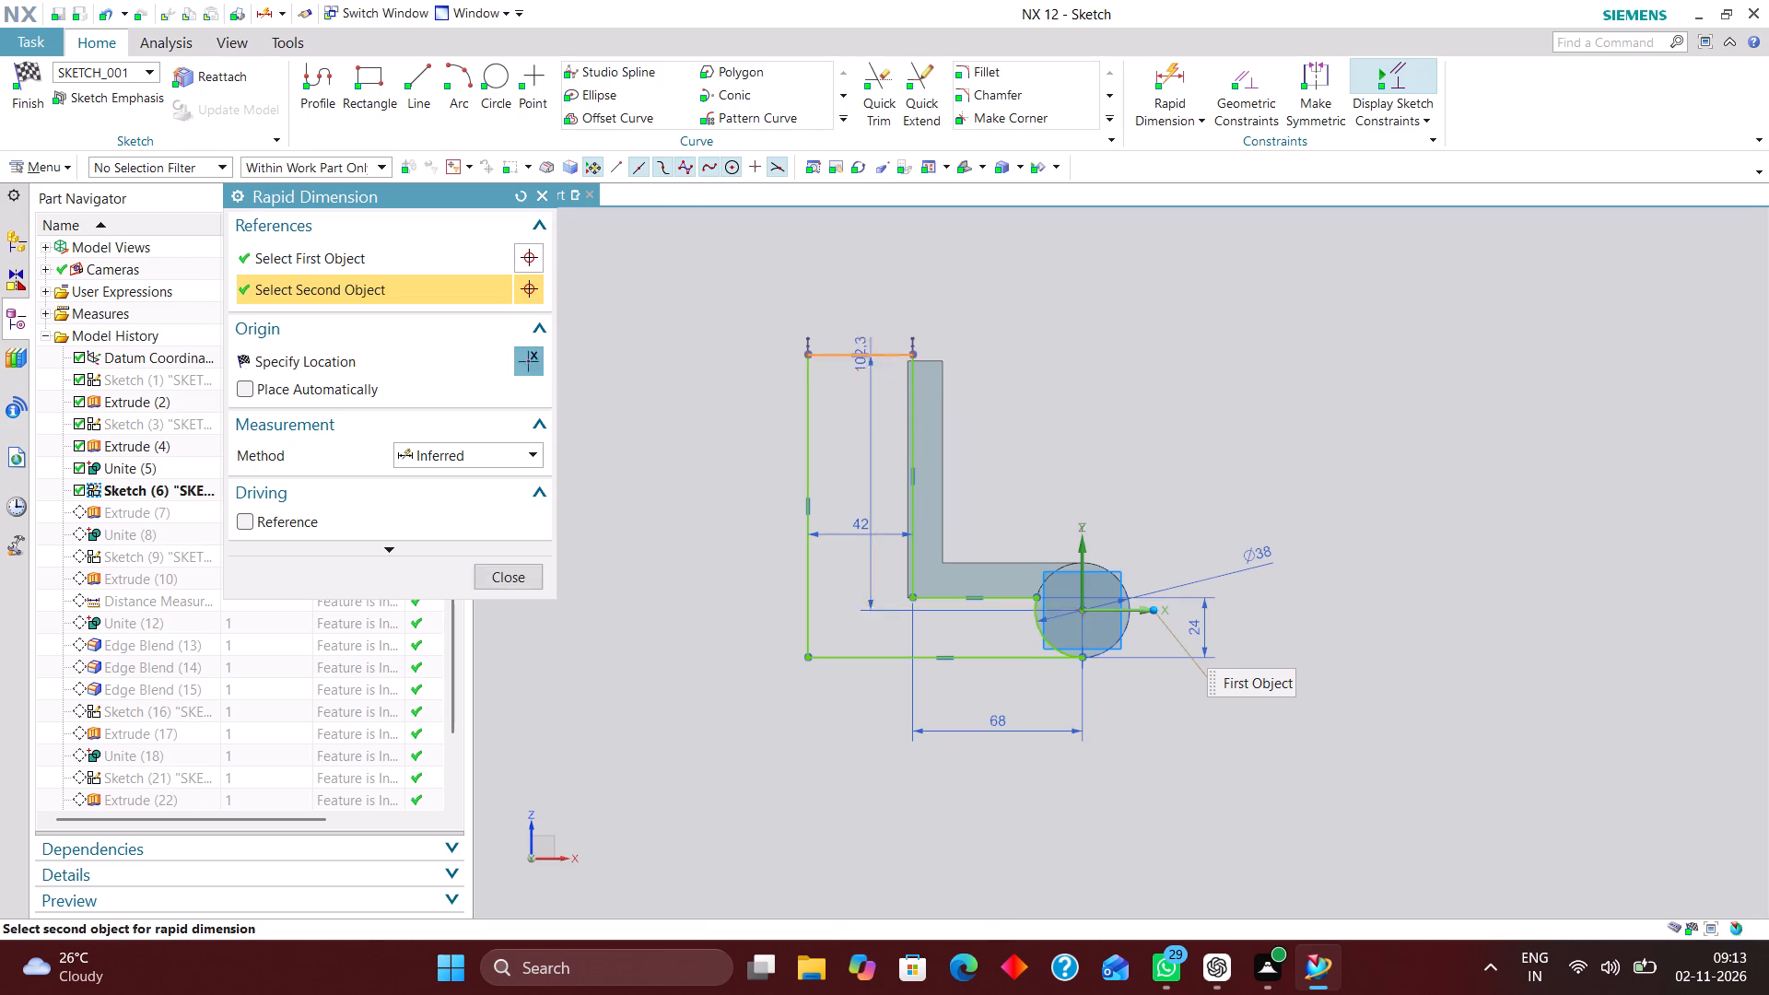
click(740, 511)
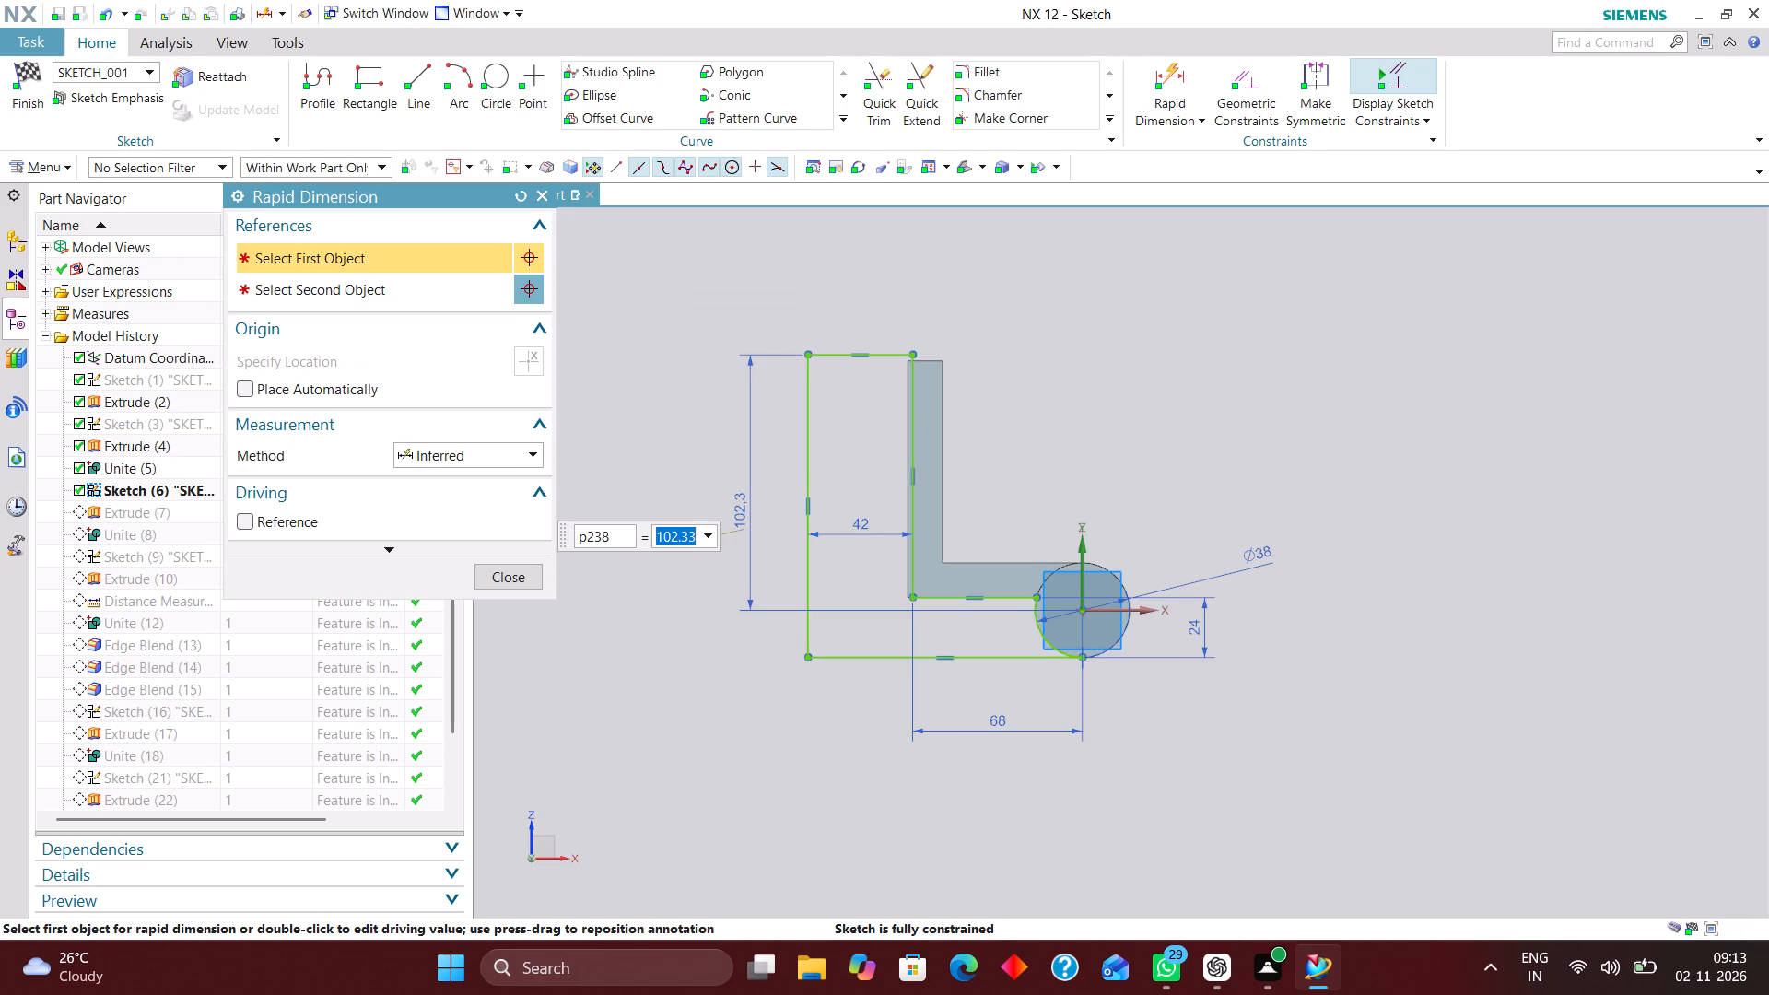
text(1000)
key(Return)
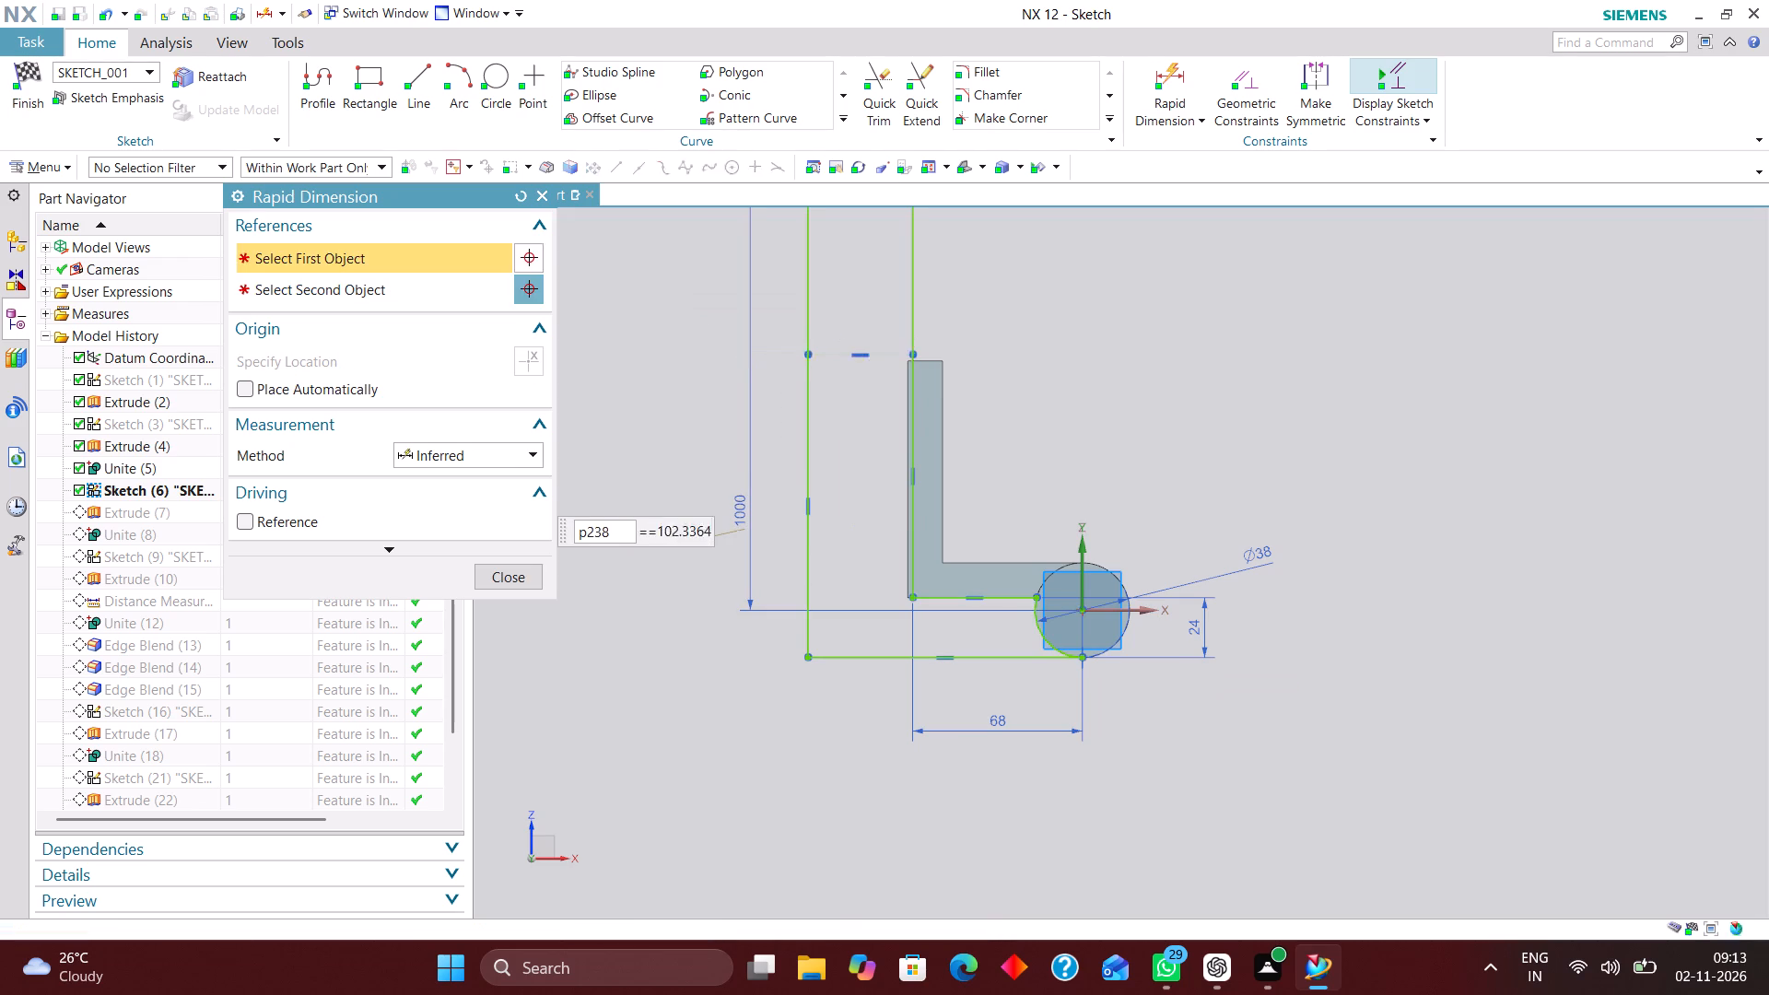
text(100)
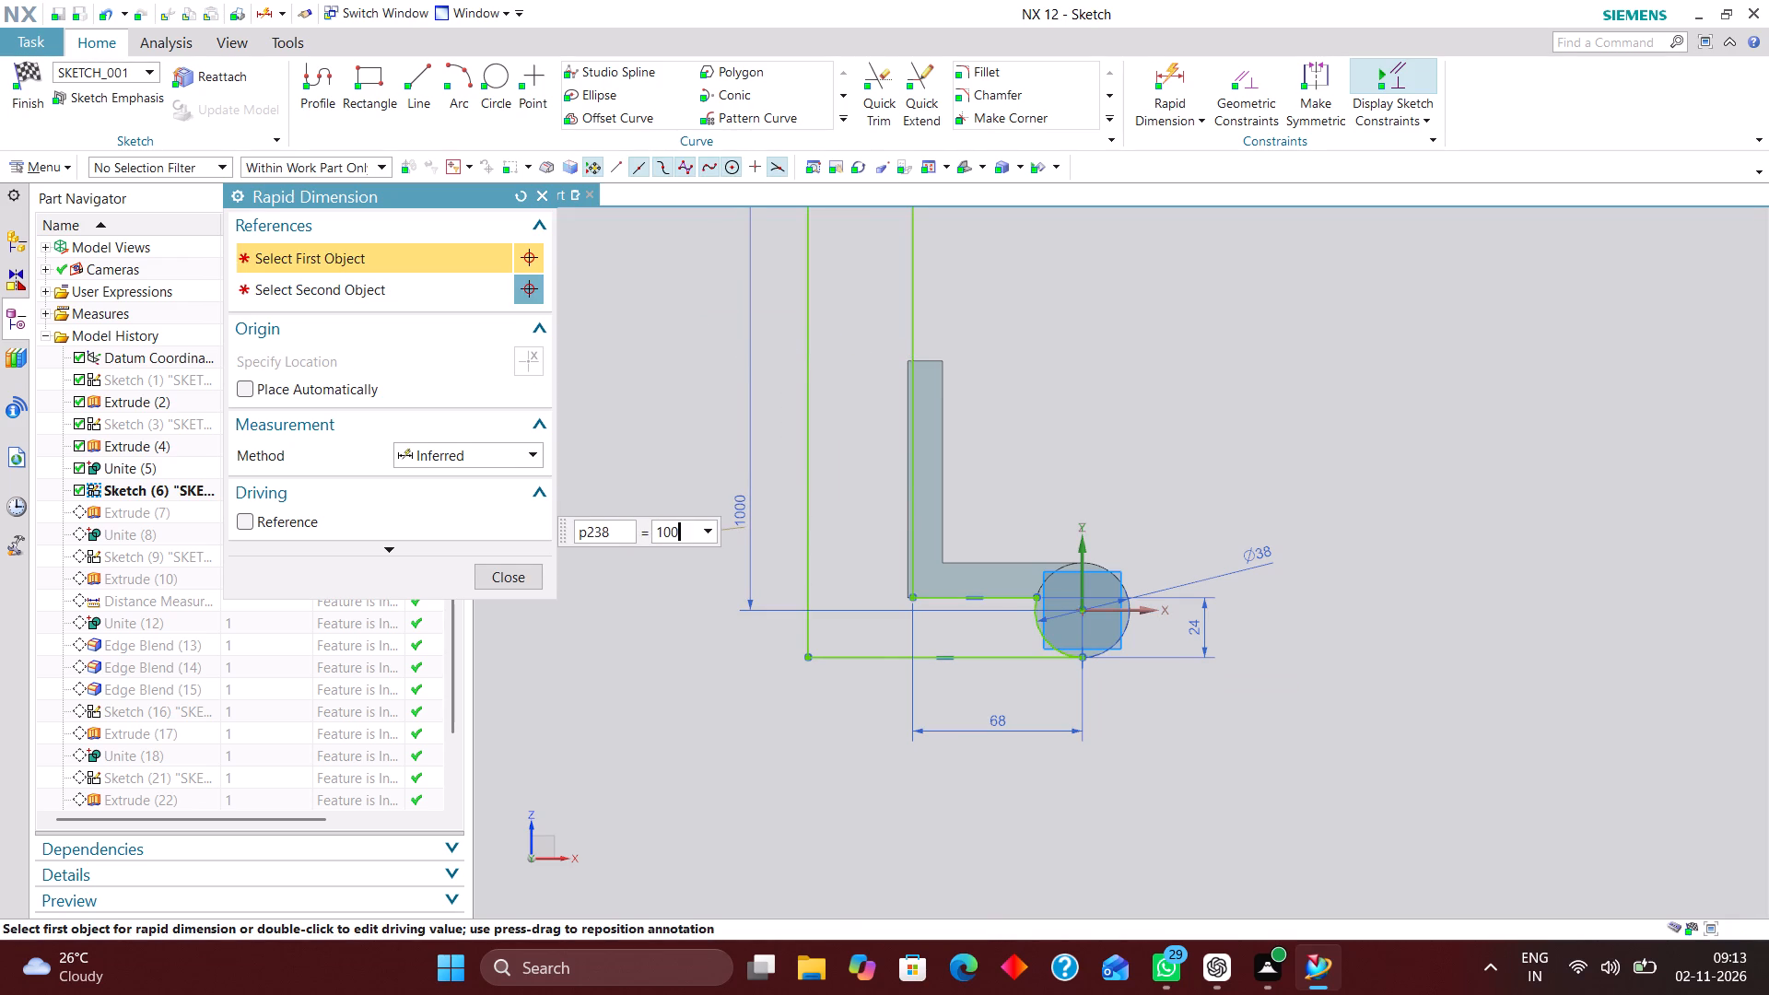
key(Return)
click(528, 576)
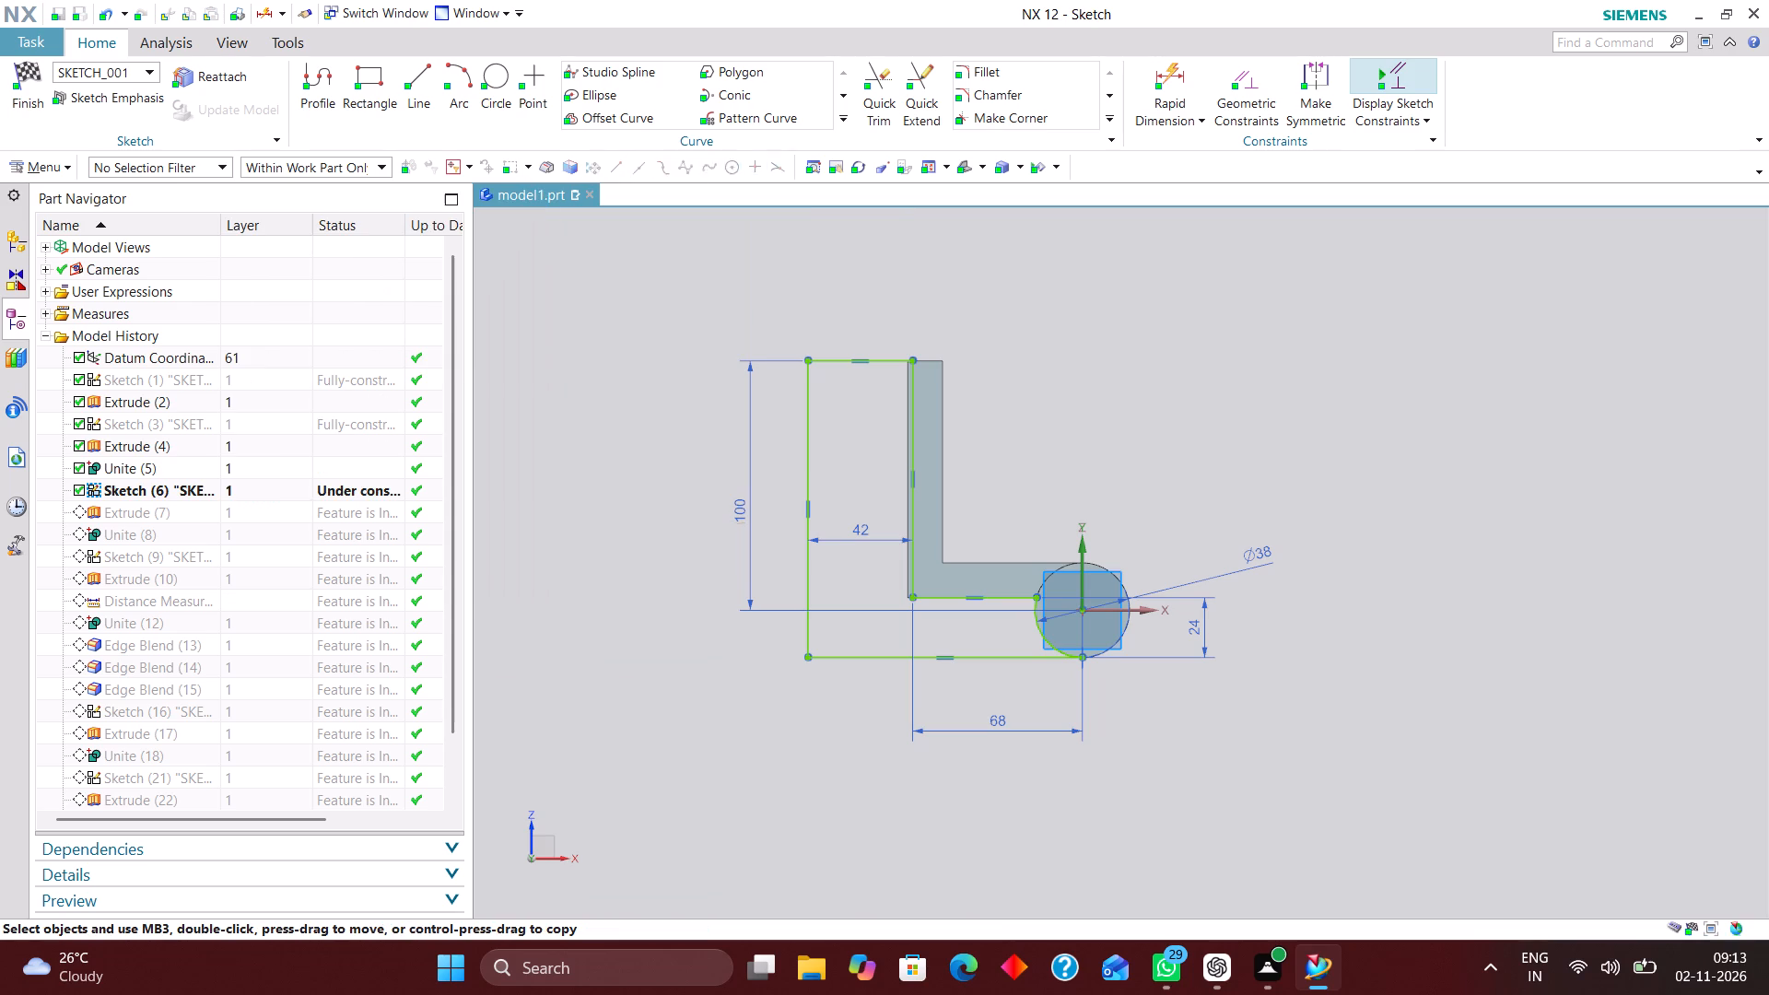
click(29, 72)
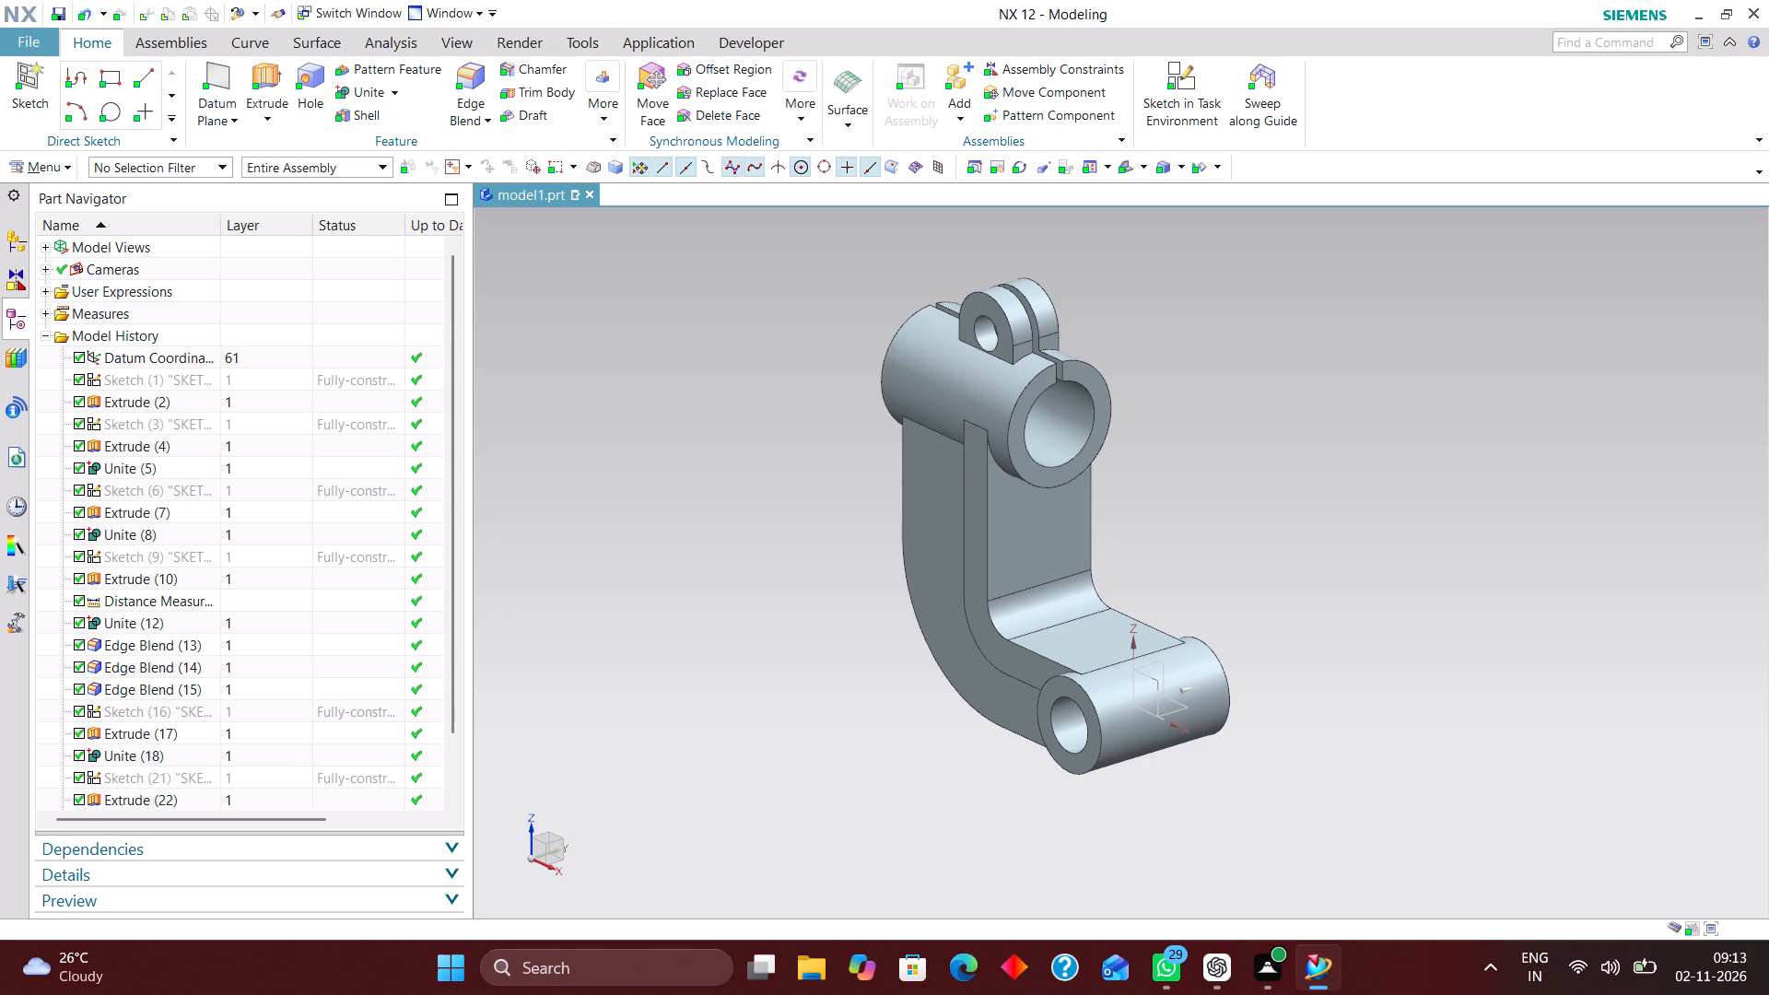
Examine the whole bracket at different magnifications and look through its model history.
scroll(1383, 517, down, 2)
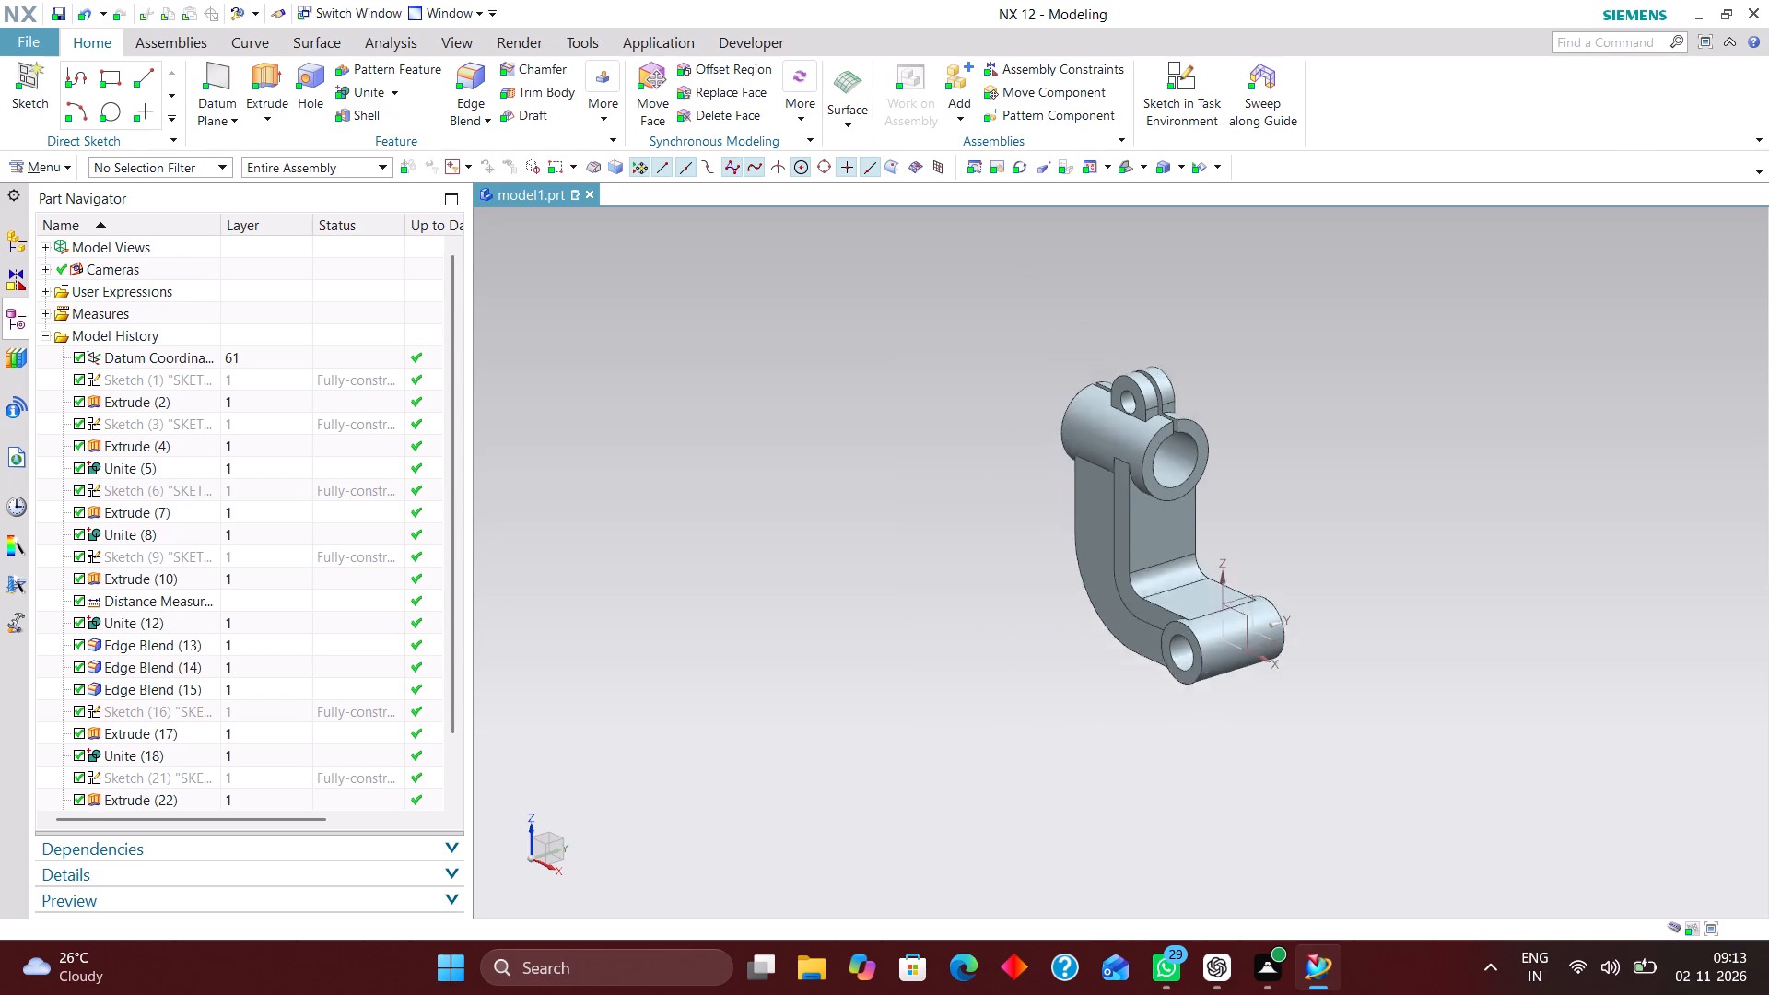
scroll(1379, 532, down, 1)
scroll(1250, 567, up, 4)
scroll(1203, 627, down, 4)
scroll(1244, 545, up, 5)
scroll(1135, 552, down, 2)
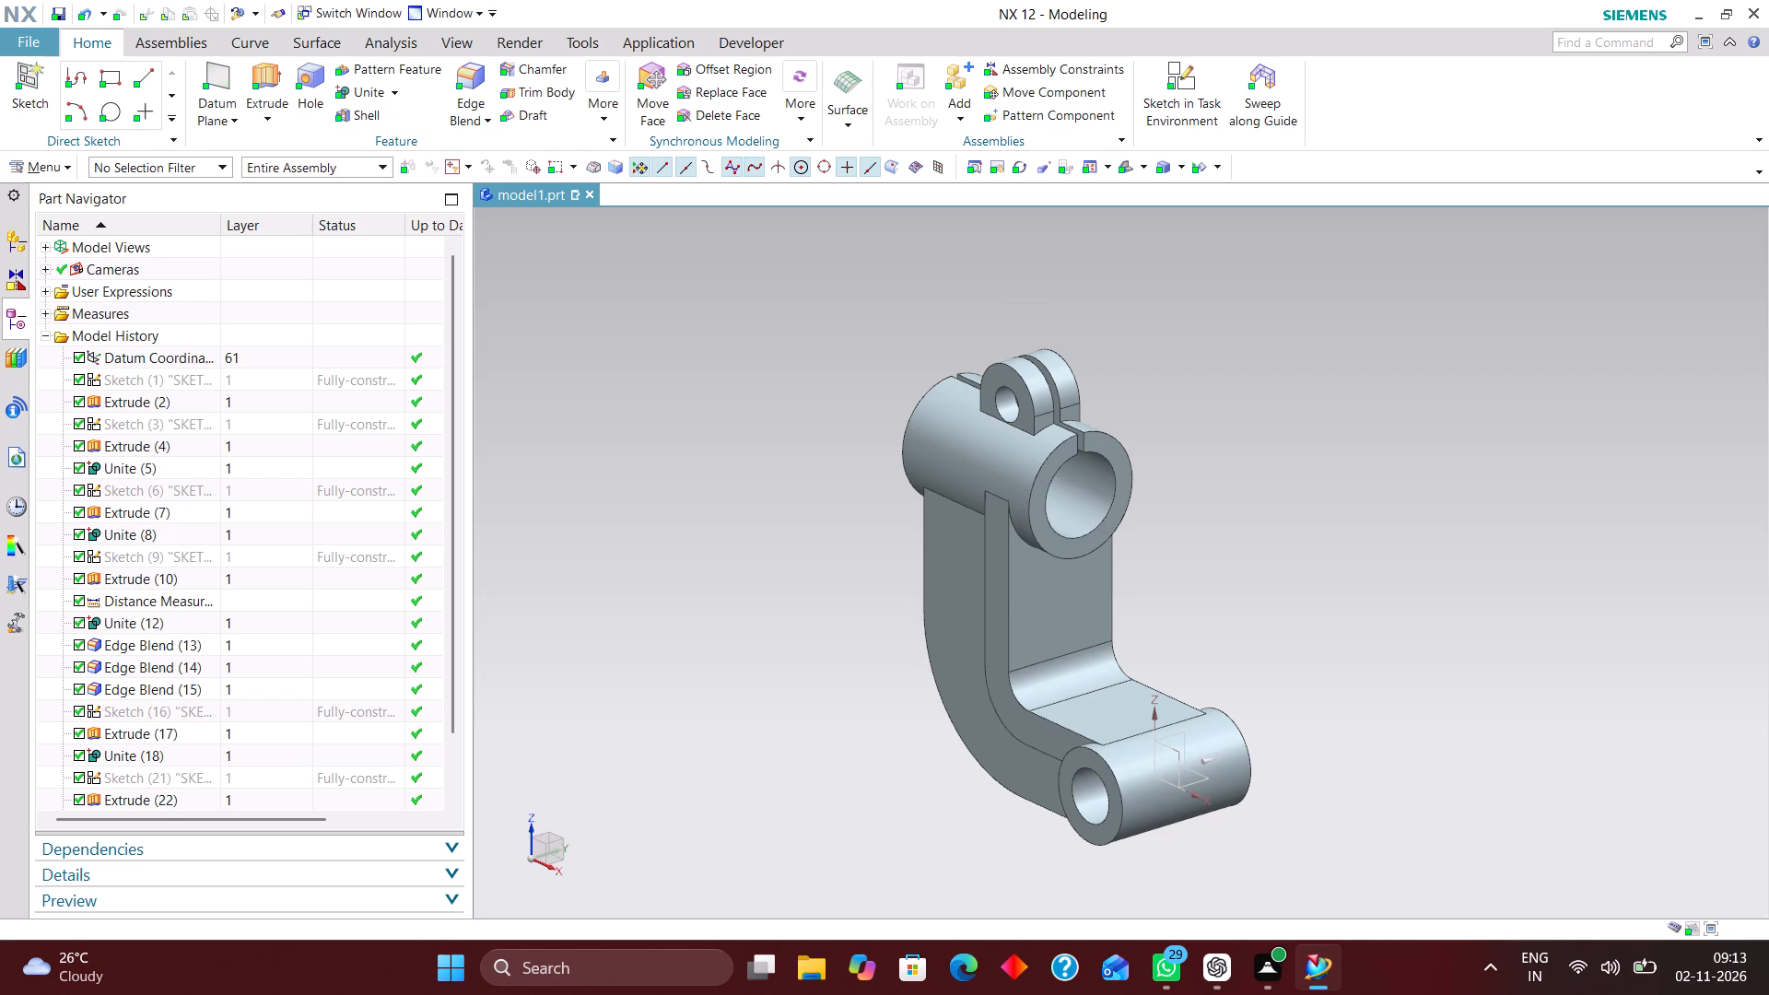
scroll(1242, 676, down, 2)
scroll(1236, 690, up, 2)
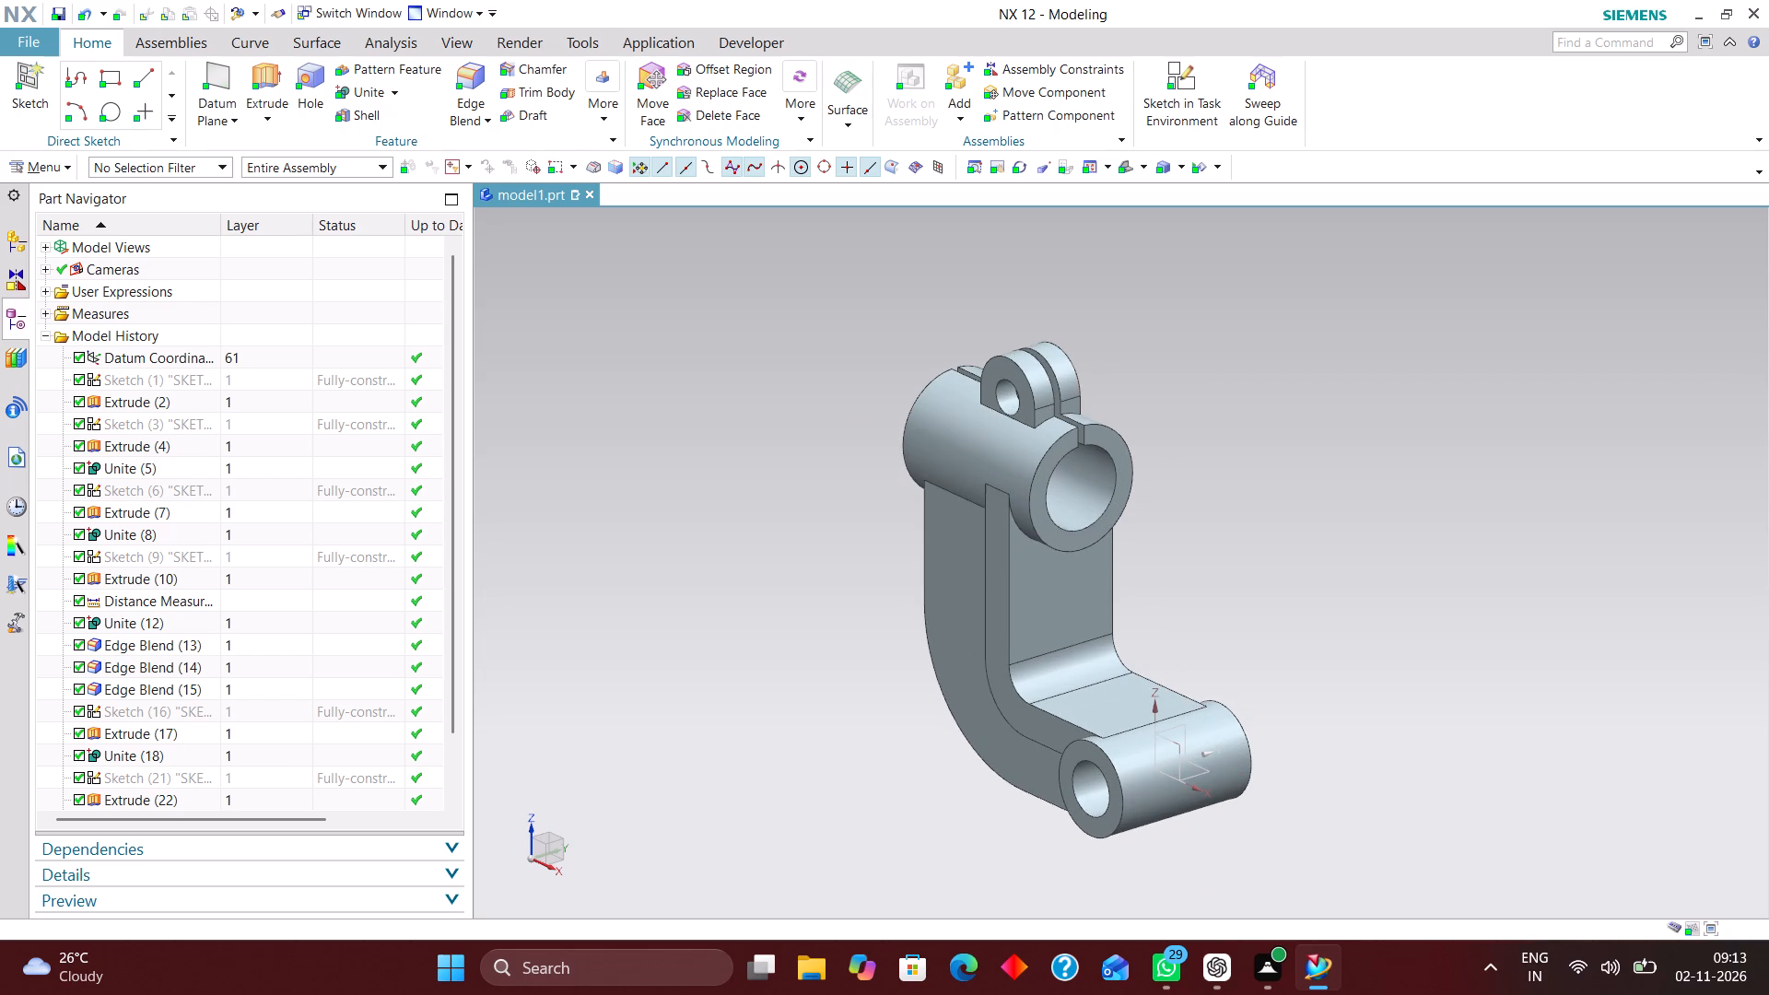
click(1124, 166)
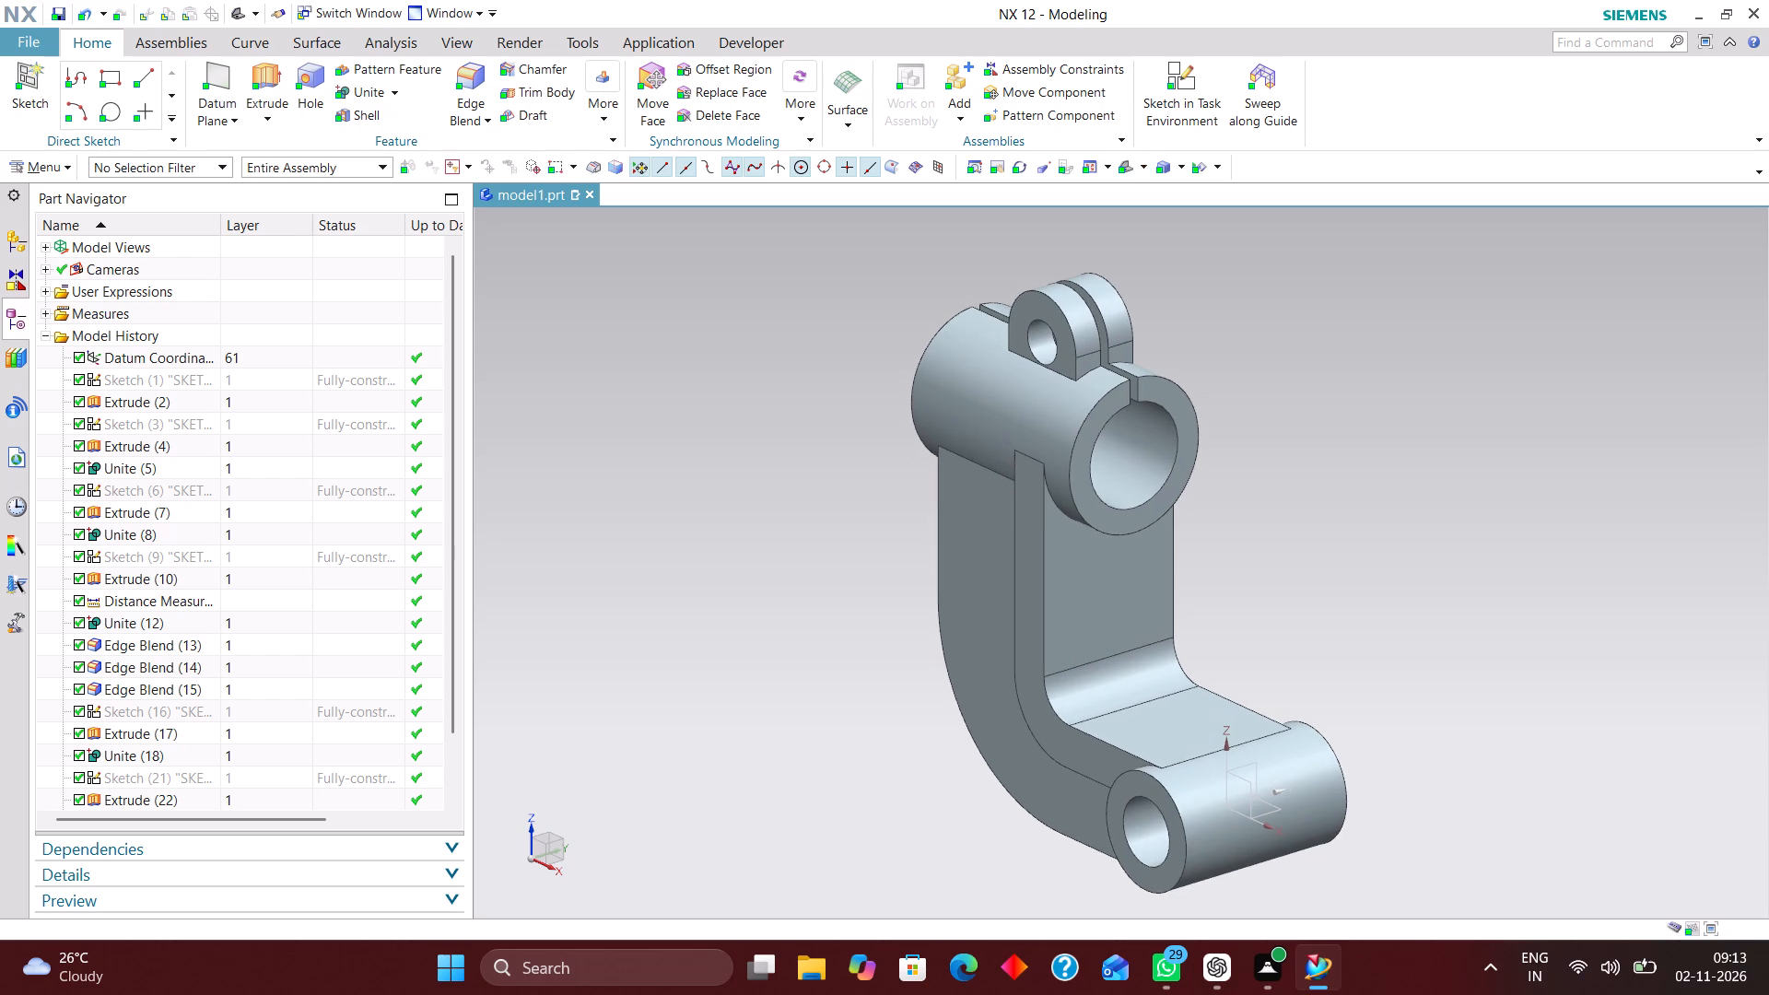
scroll(279, 533, down, 4)
scroll(267, 652, up, 3)
scroll(194, 565, down, 5)
scroll(253, 632, up, 4)
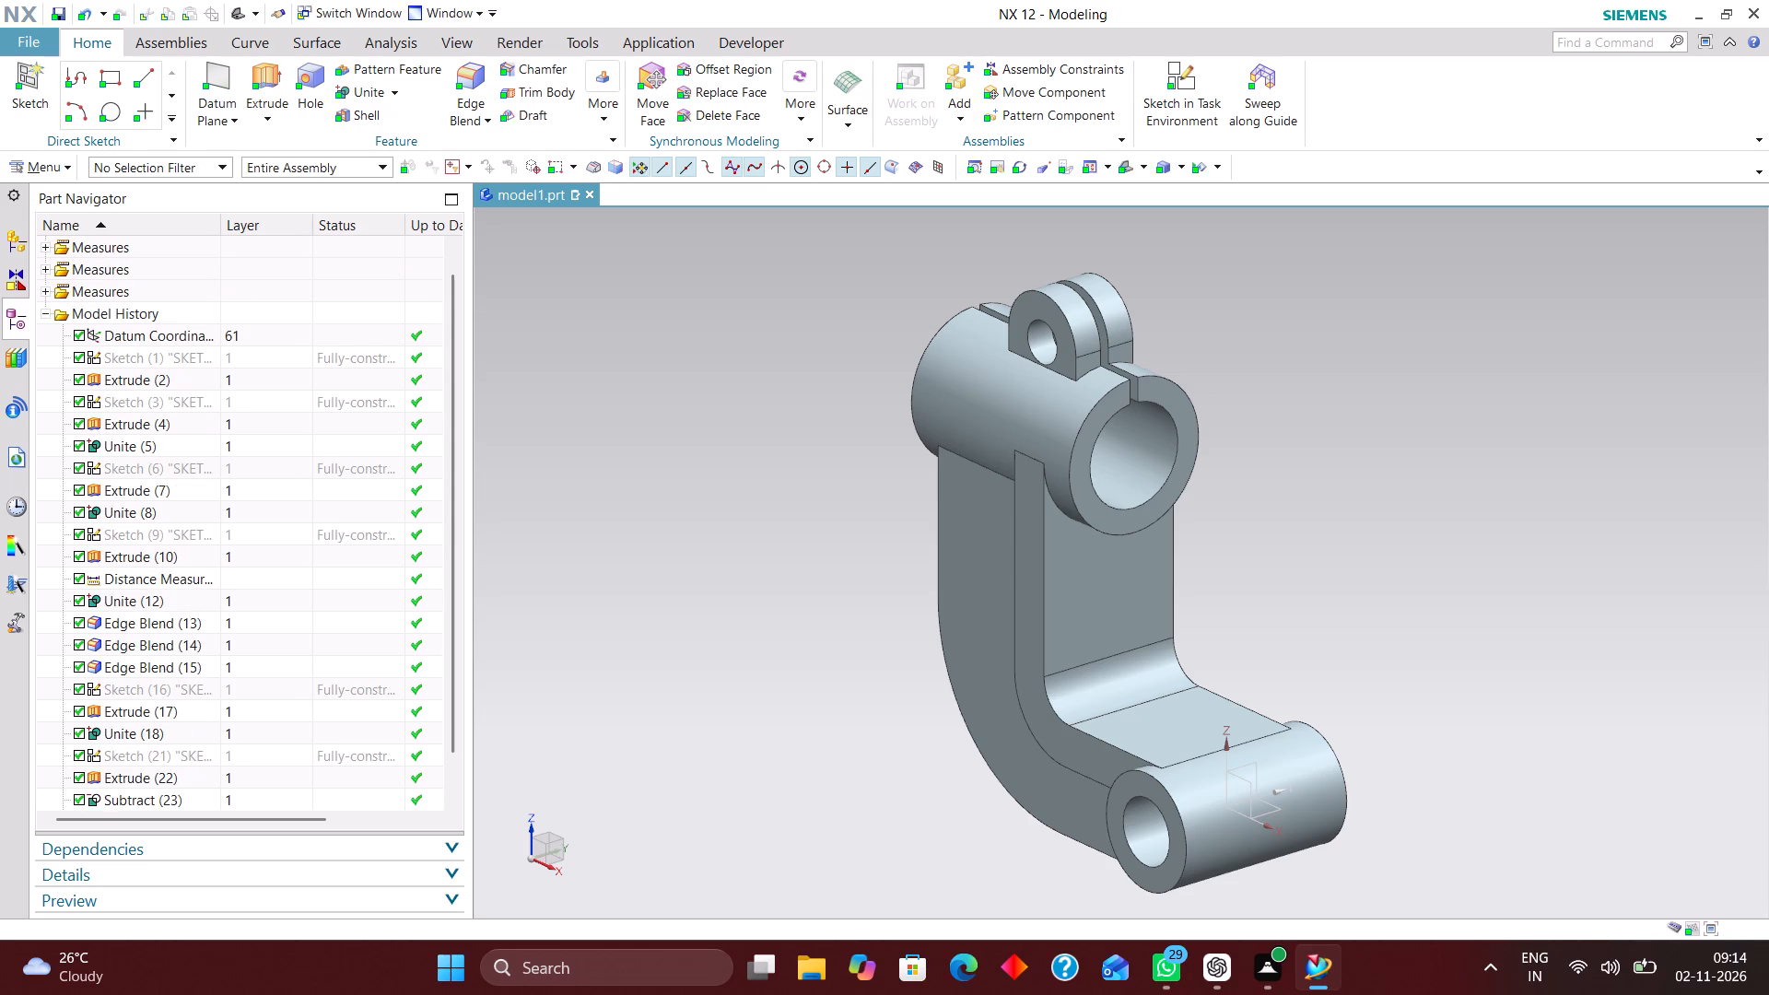
Move the datum coordinate system to layer 220 in its object display settings.
click(281, 357)
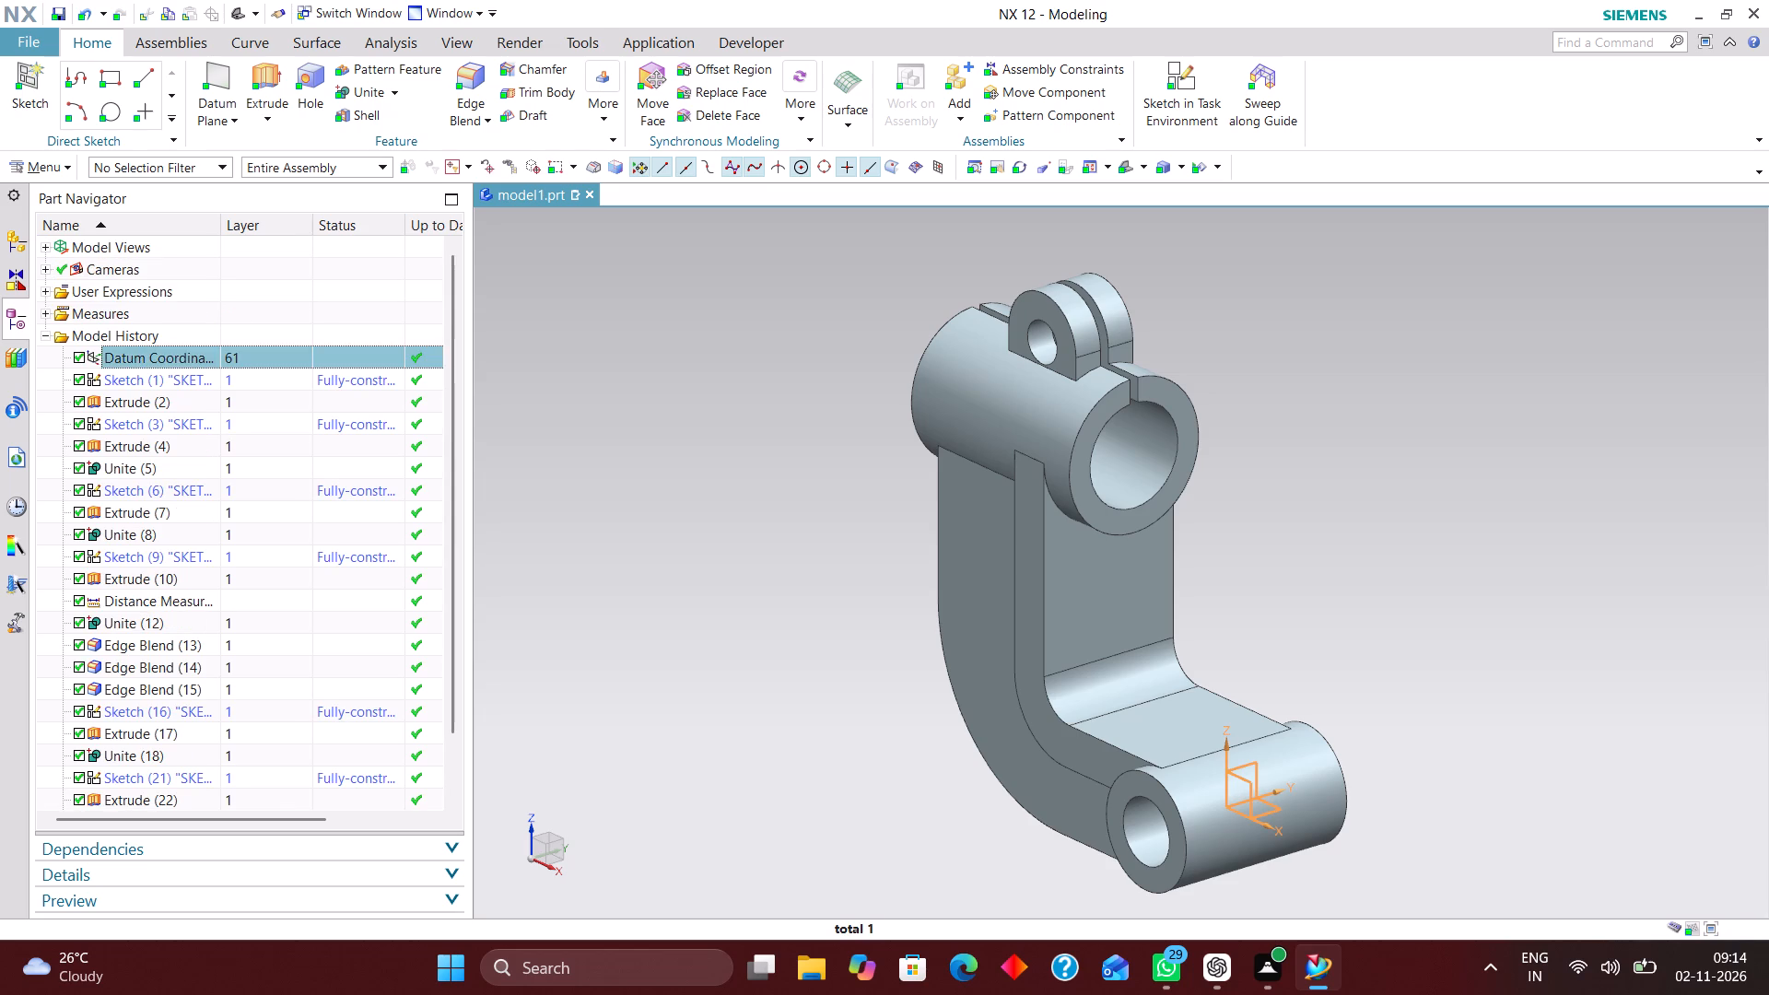
key(ctrl+j)
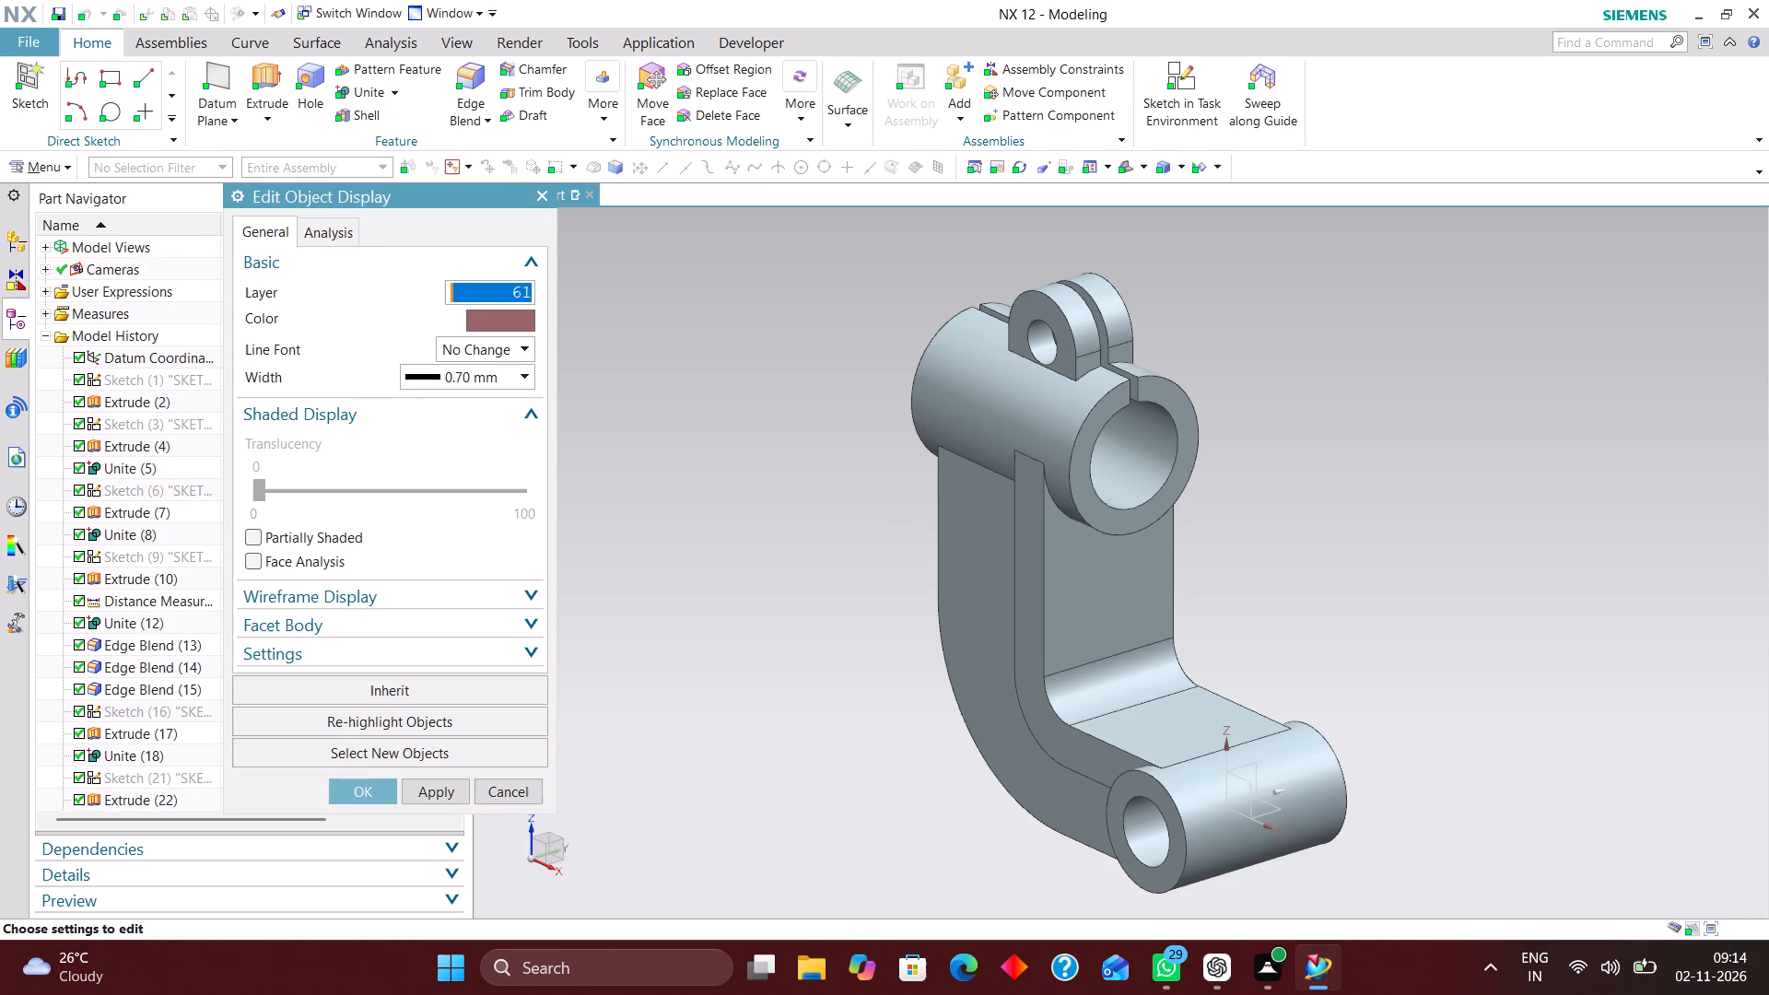
key(2)
key(2)
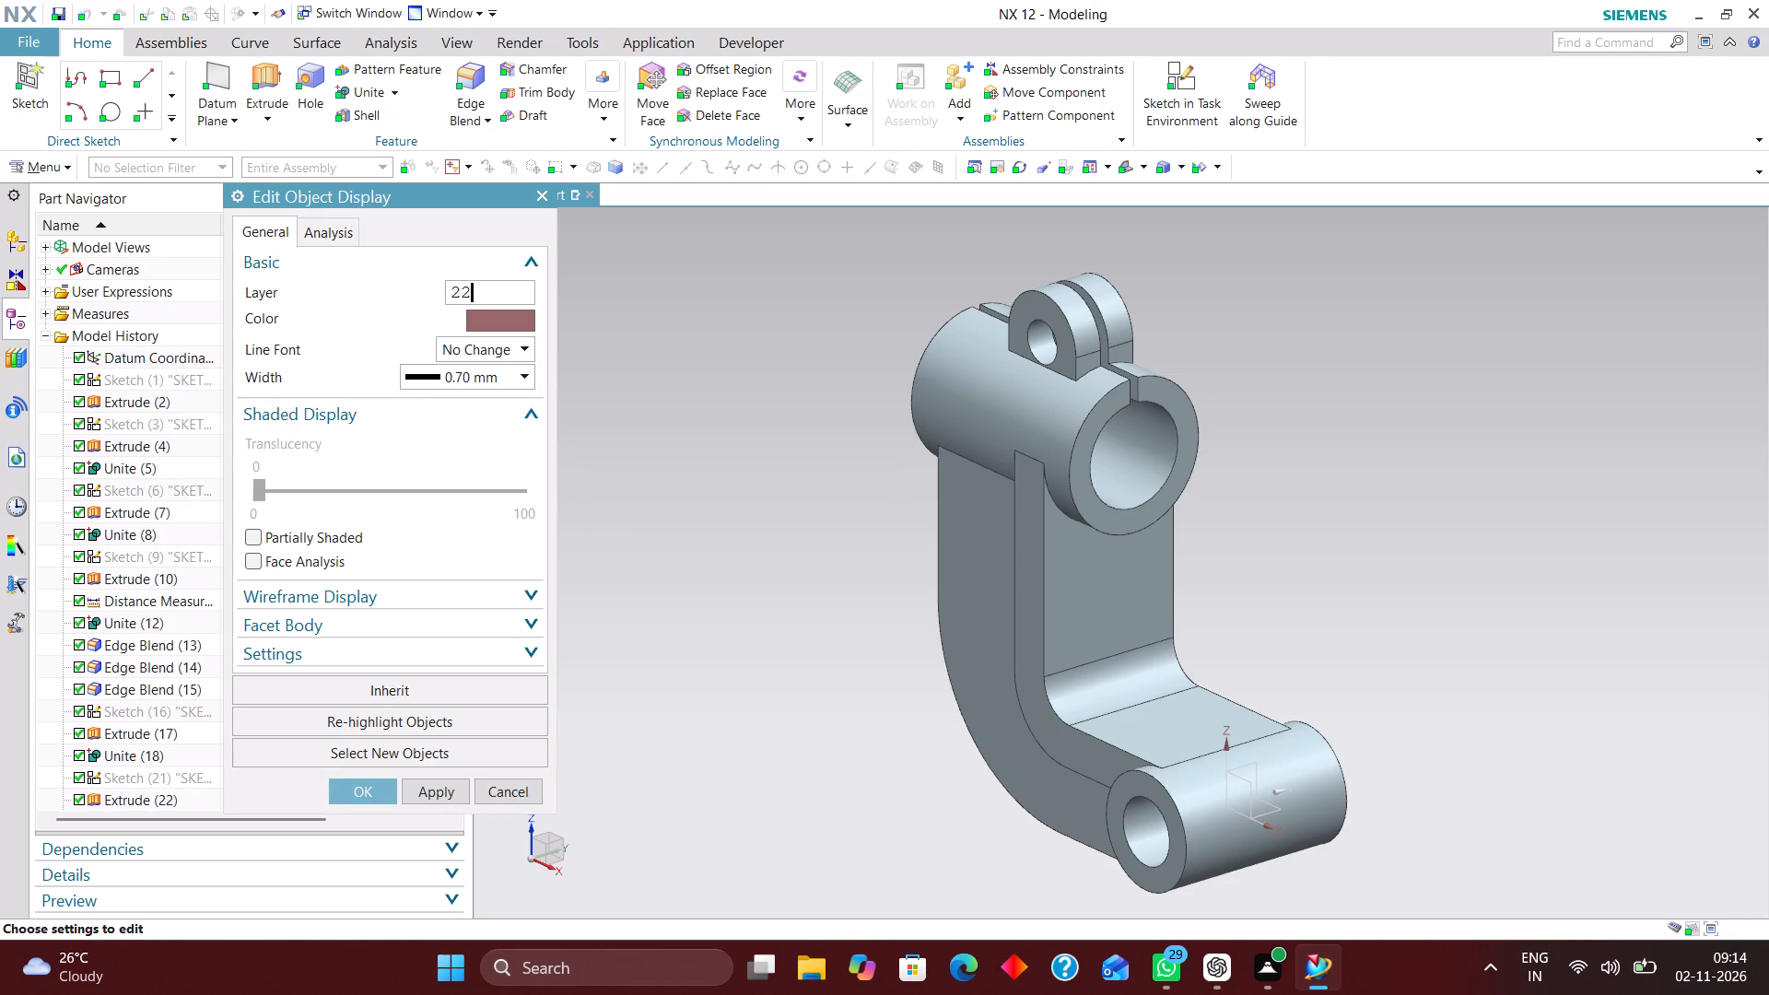
key(0)
key(Return)
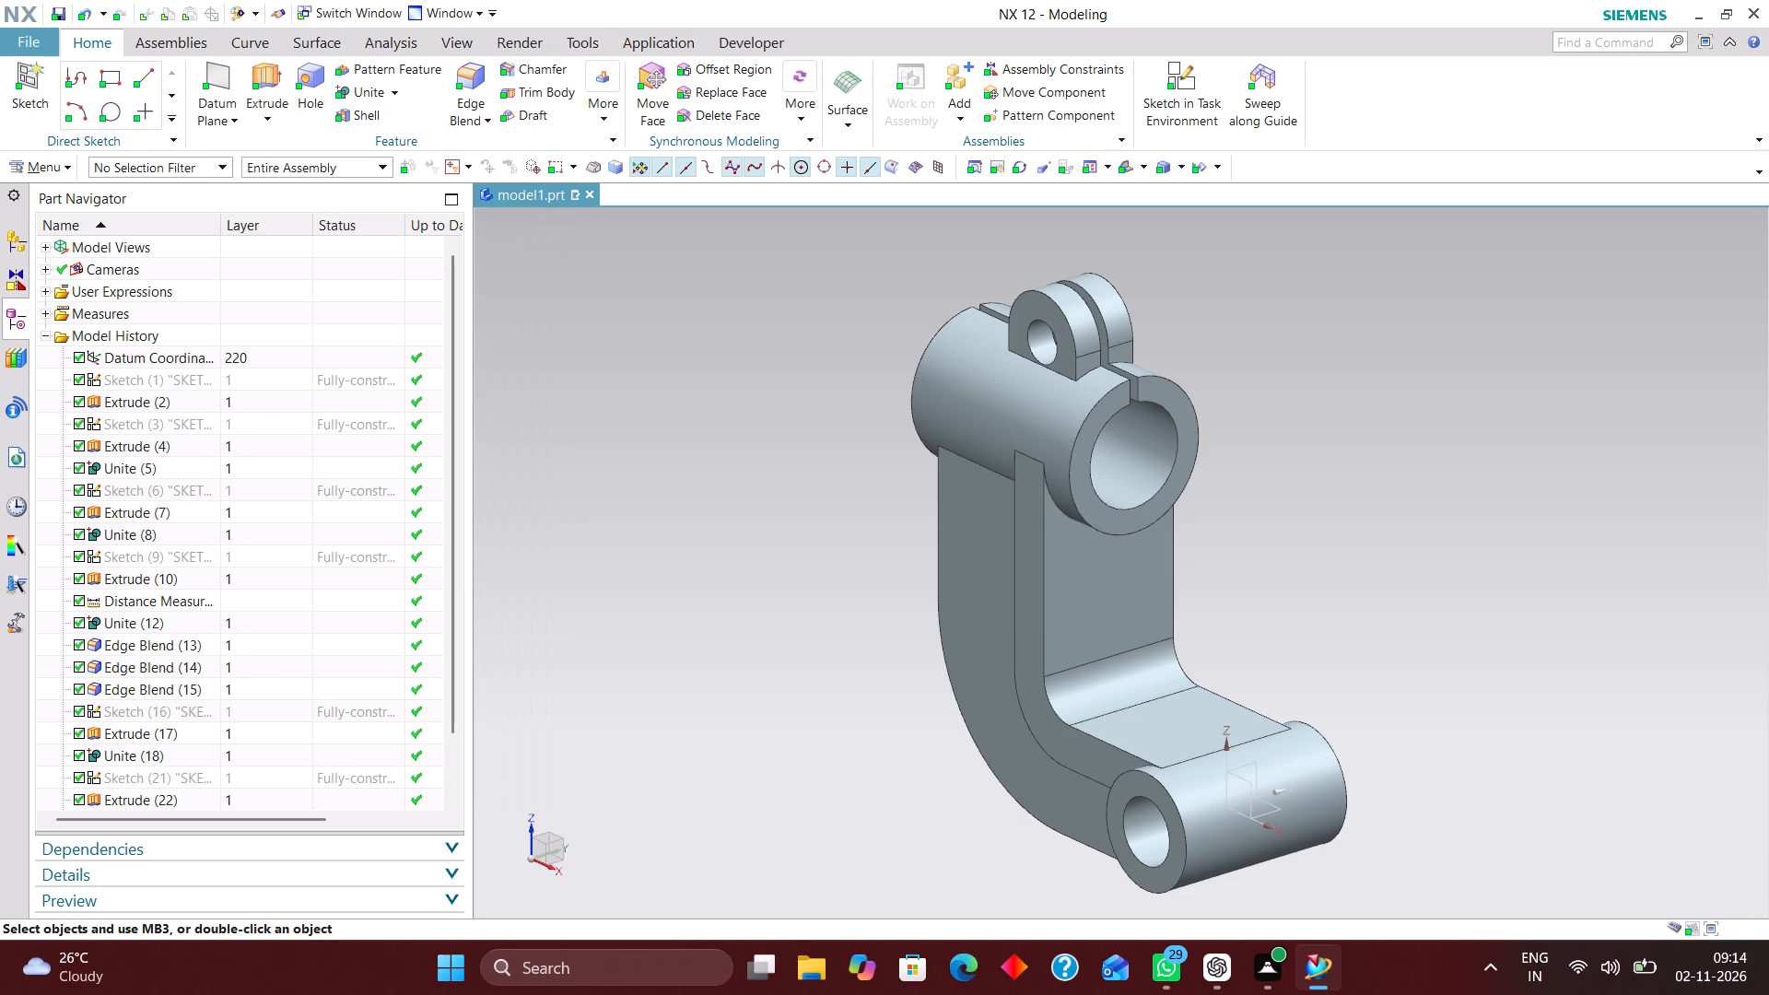
Move the lower cylinder's circle sketch, Sketch (1), to layer 11.
click(262, 373)
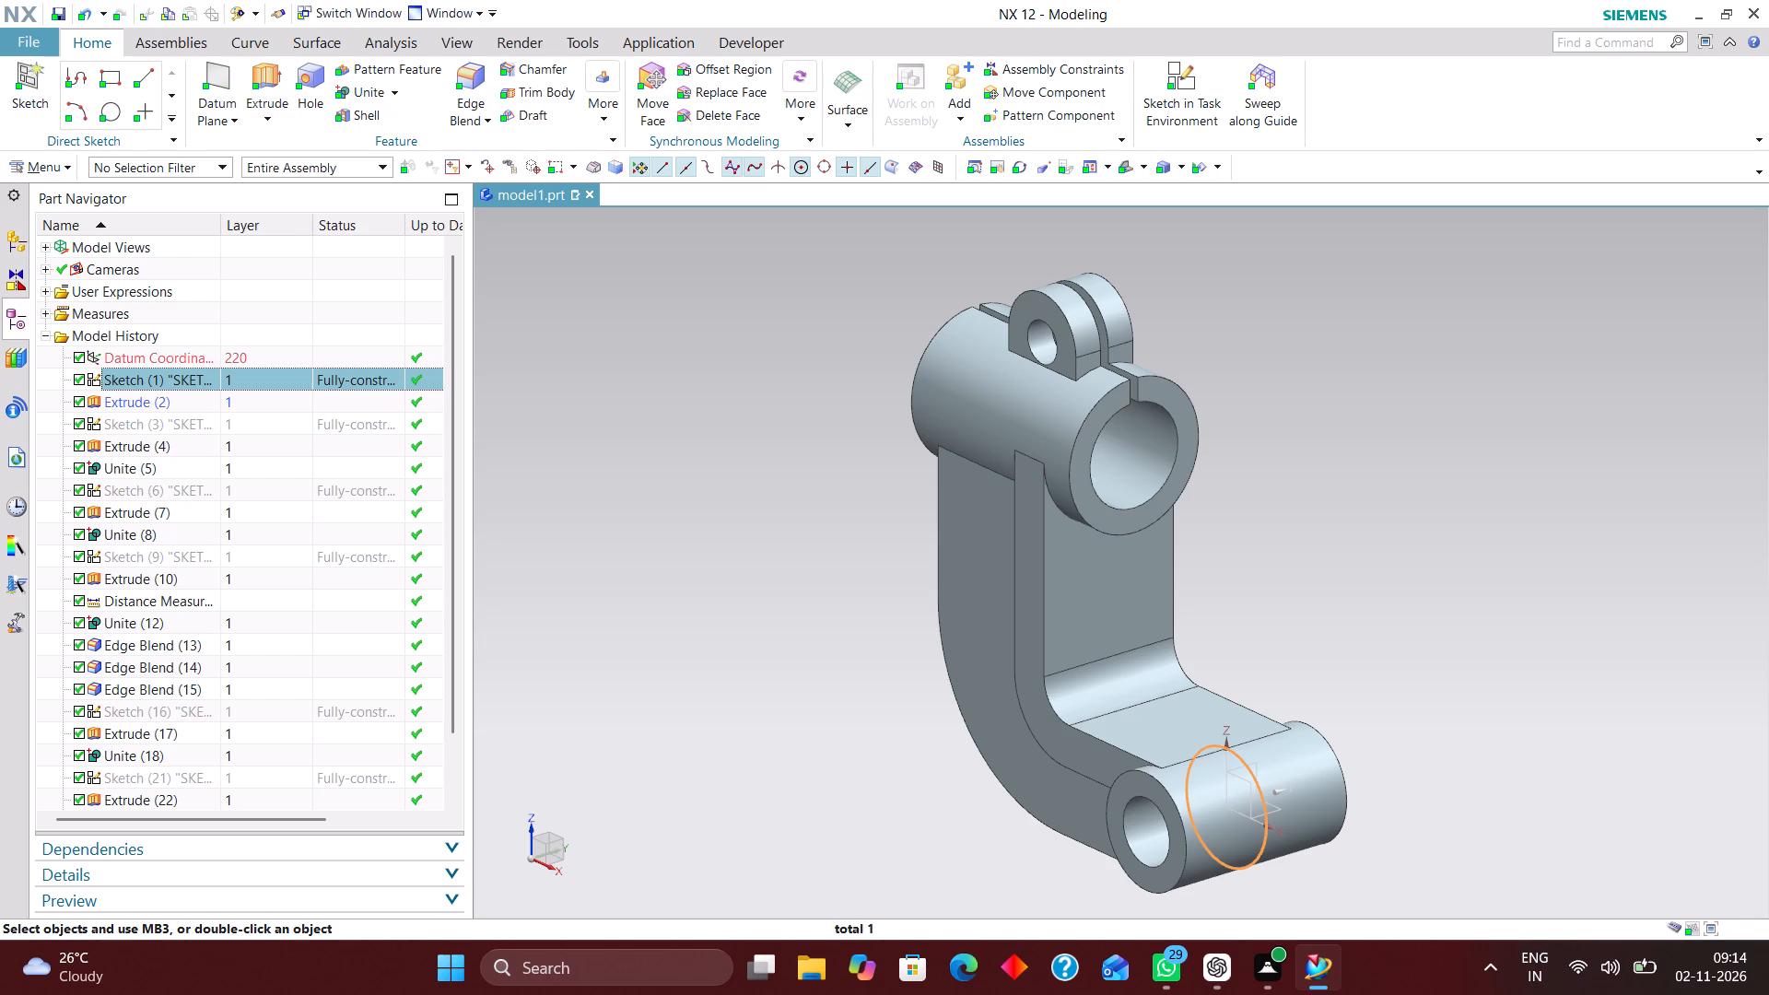
key(ctrl+j)
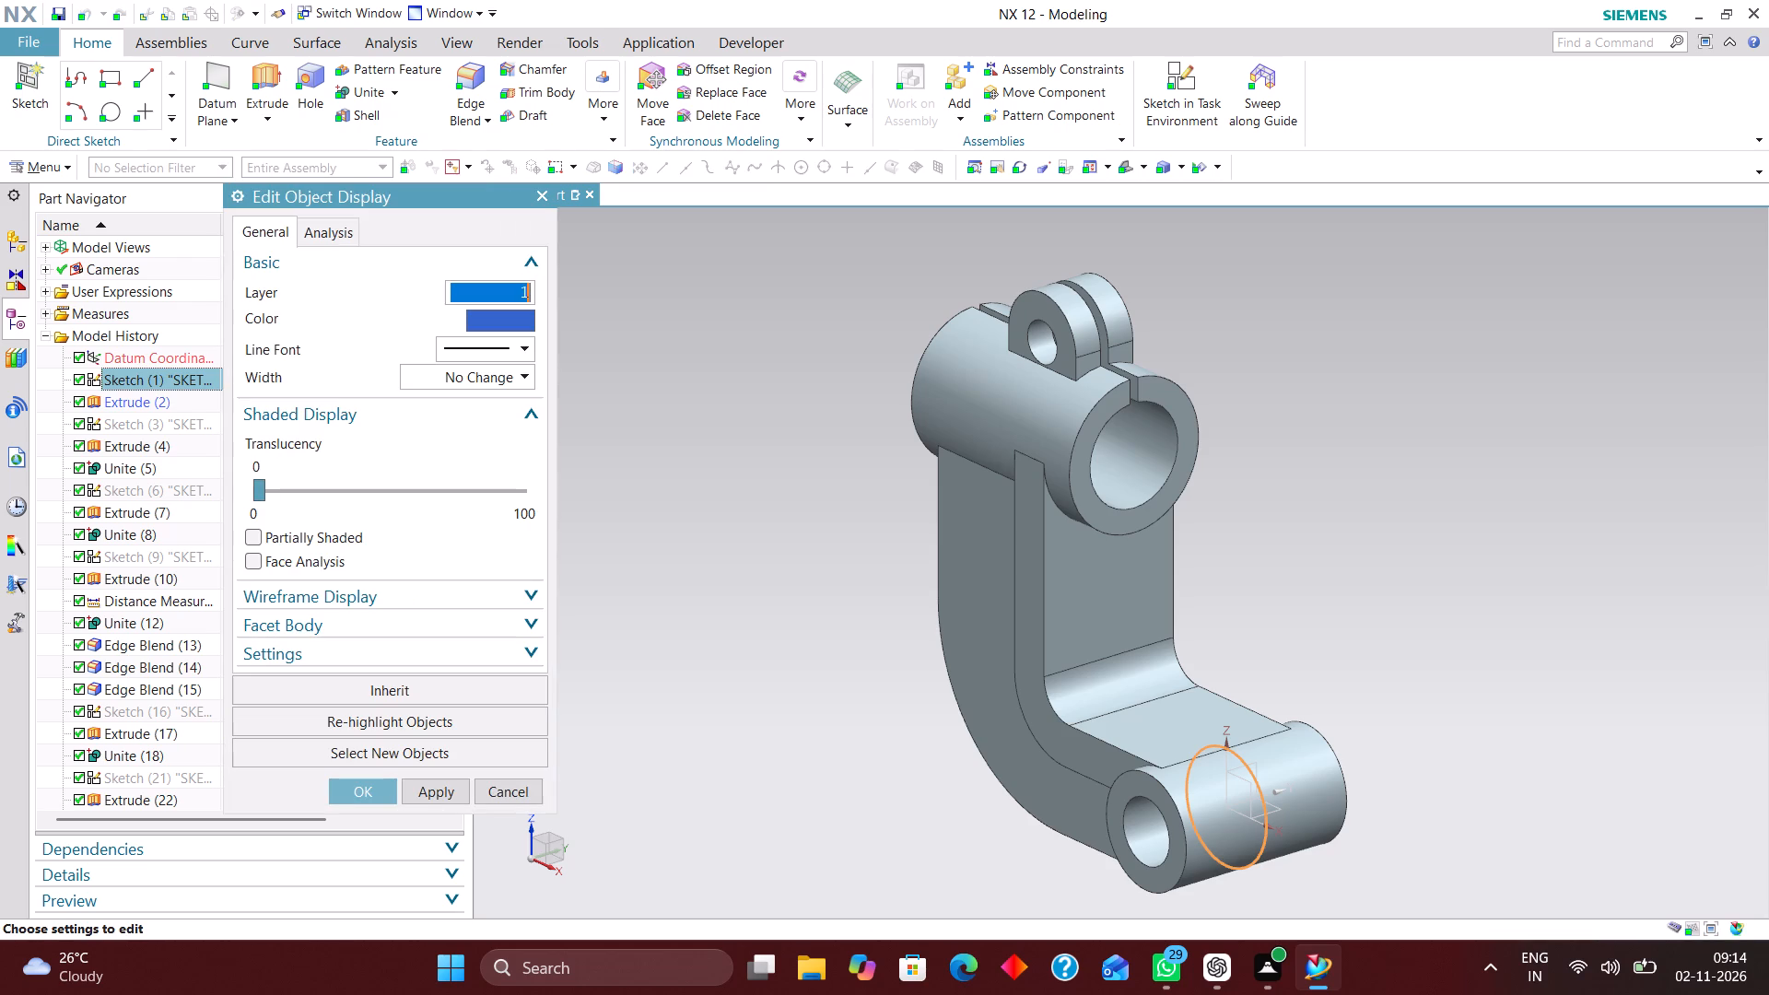
text(11)
key(Return)
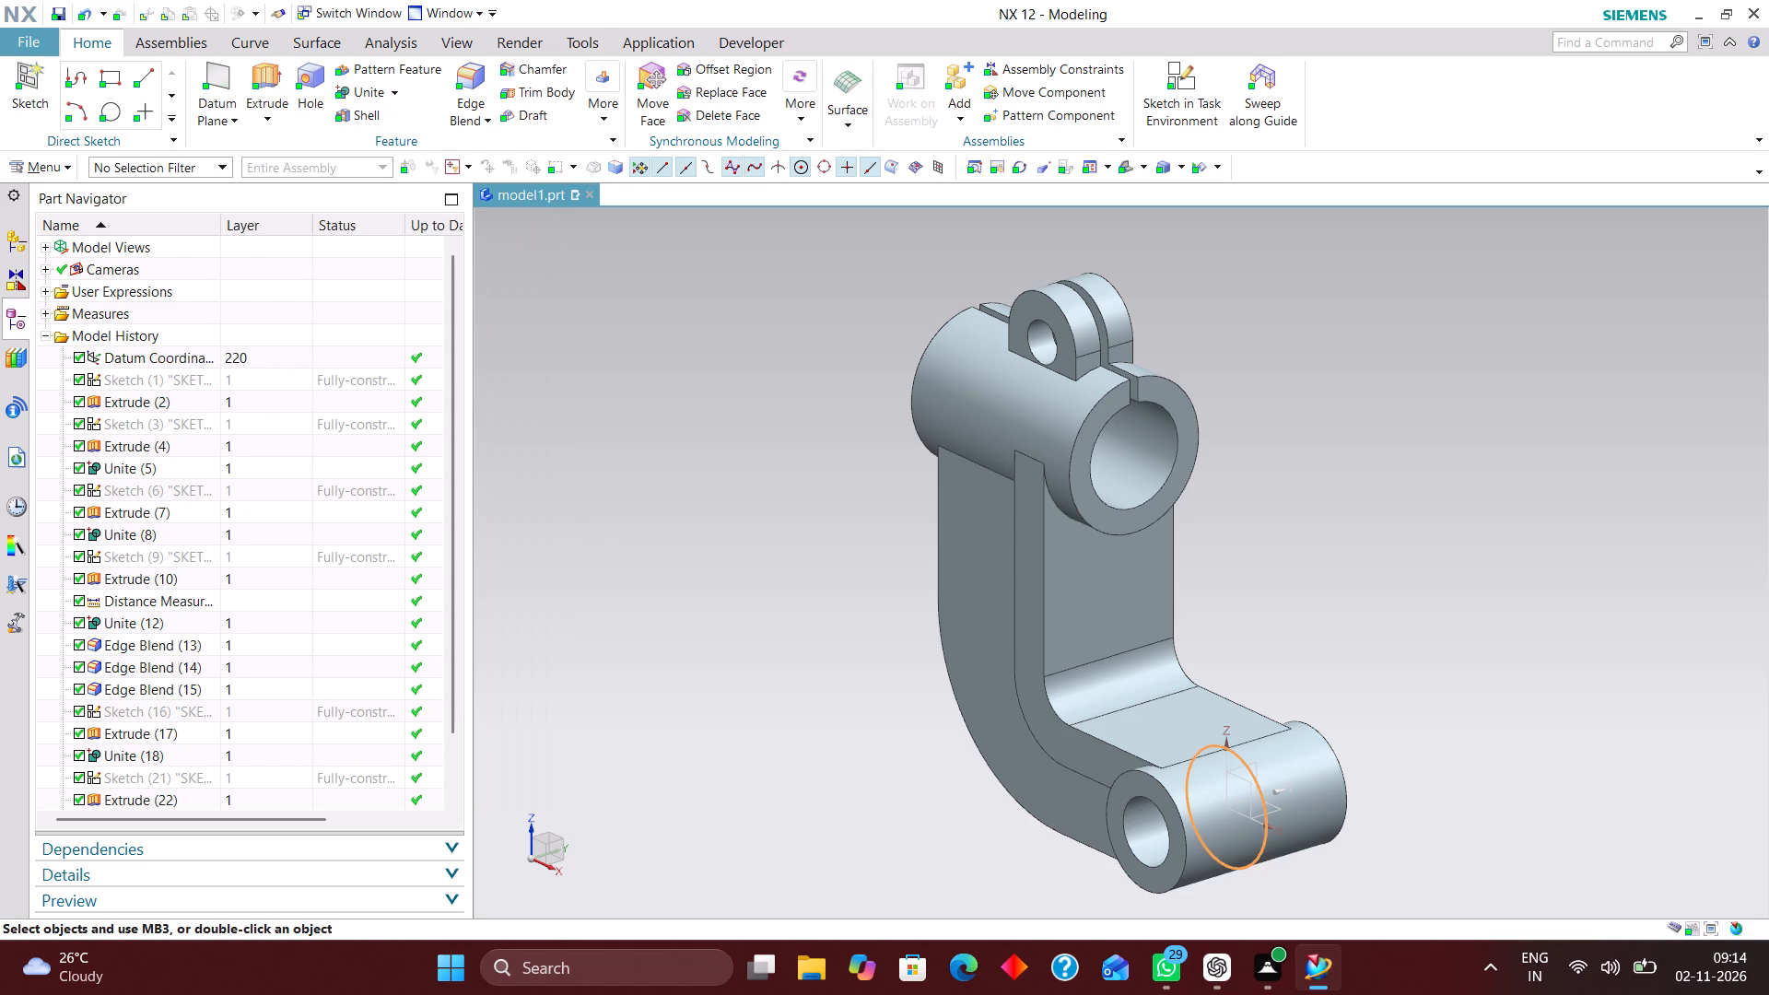
Move the bracket's solid body to layer 2, selecting it through Extrude (2).
click(264, 407)
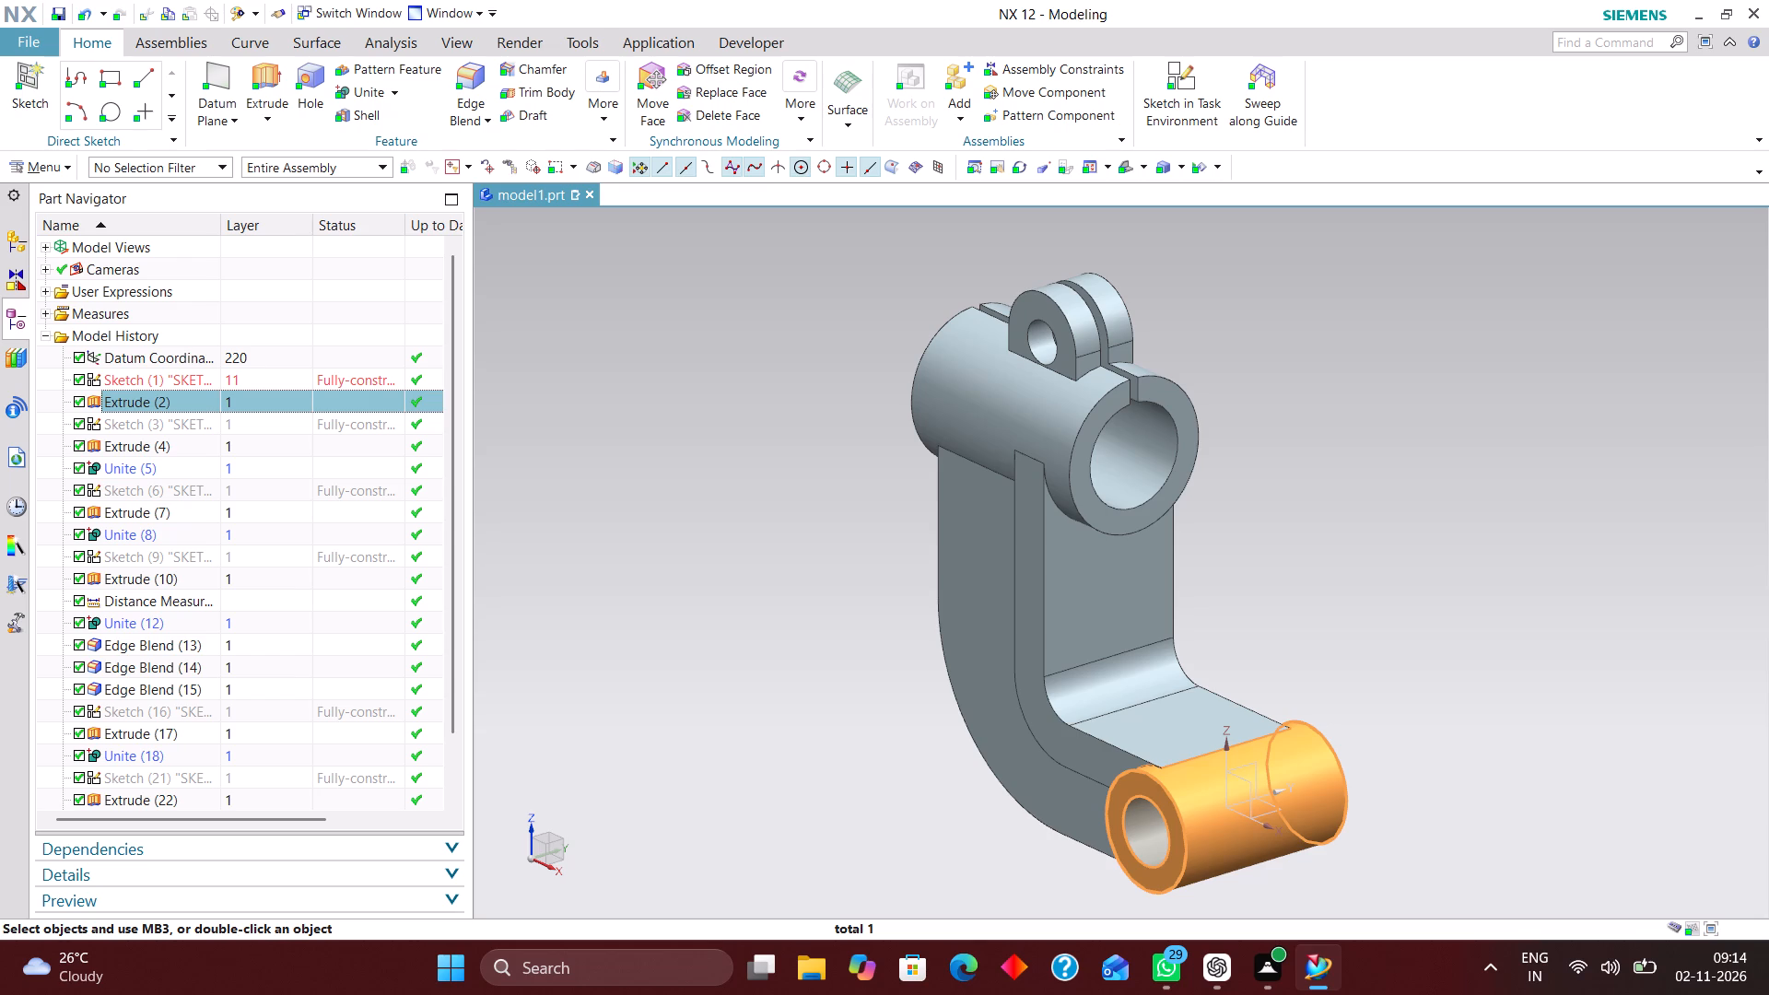
key(ctrl+alt+j)
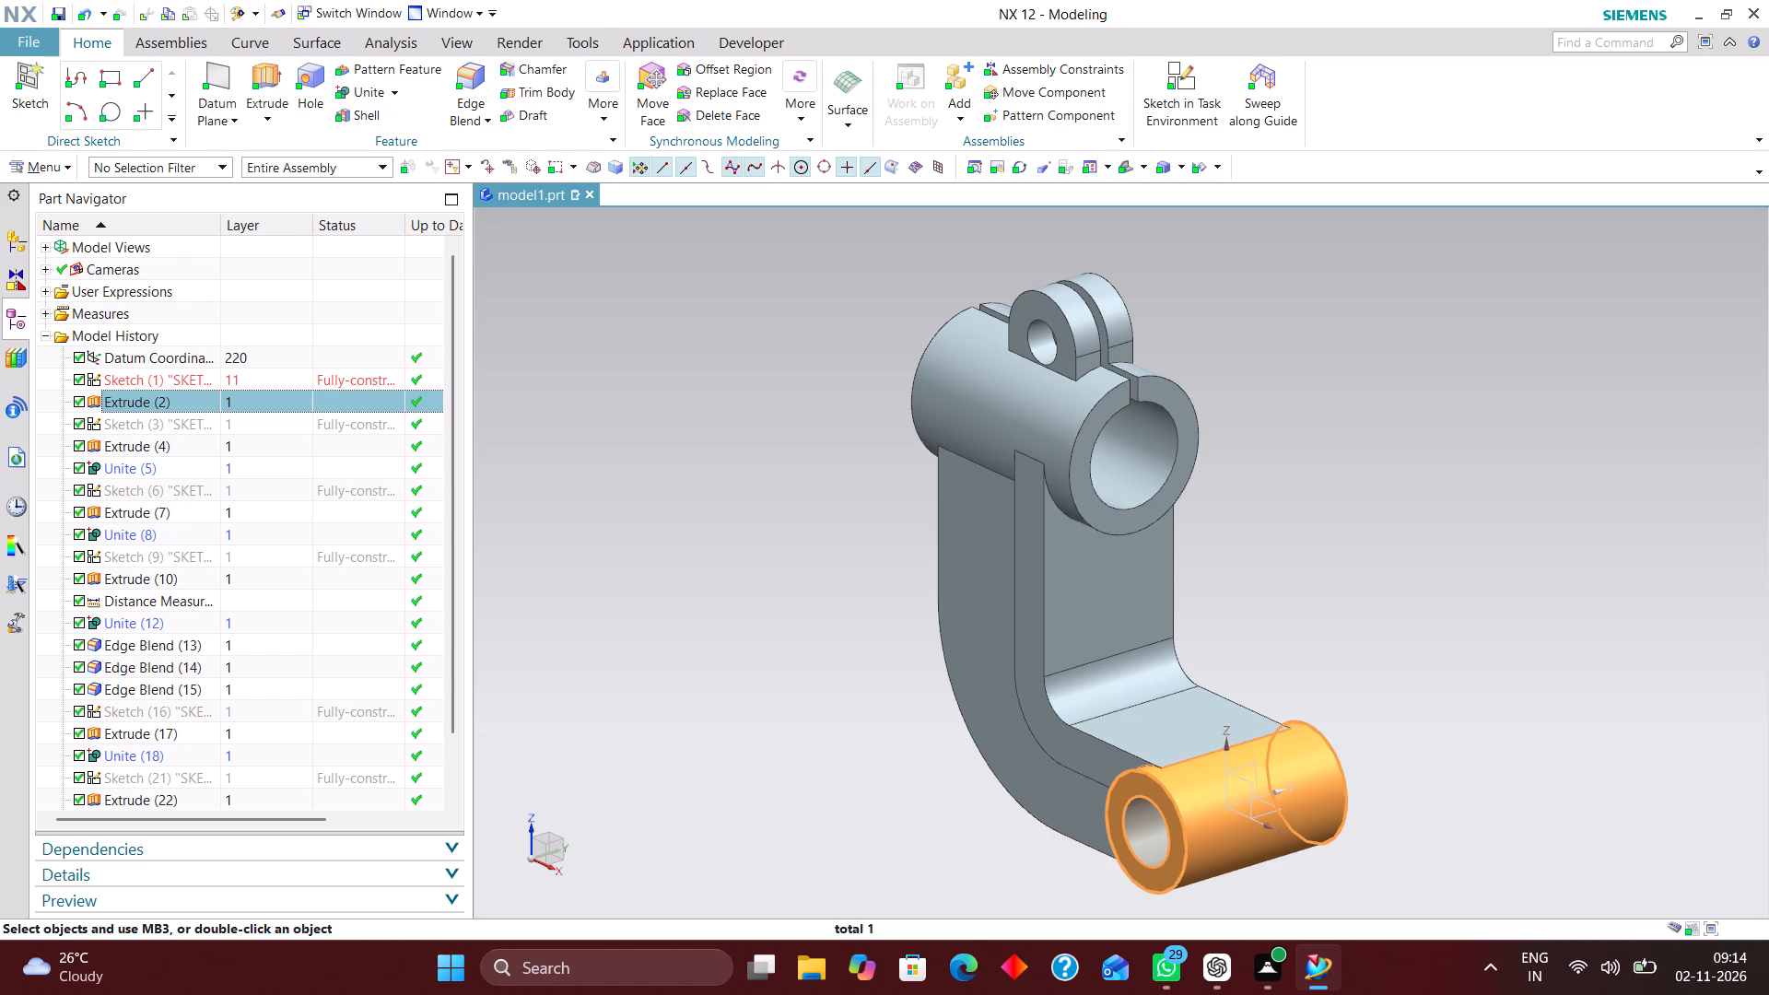
click(270, 402)
key(ctrl+alt+j)
drag(596, 427, 603, 438)
click(262, 399)
key(ctrl+j)
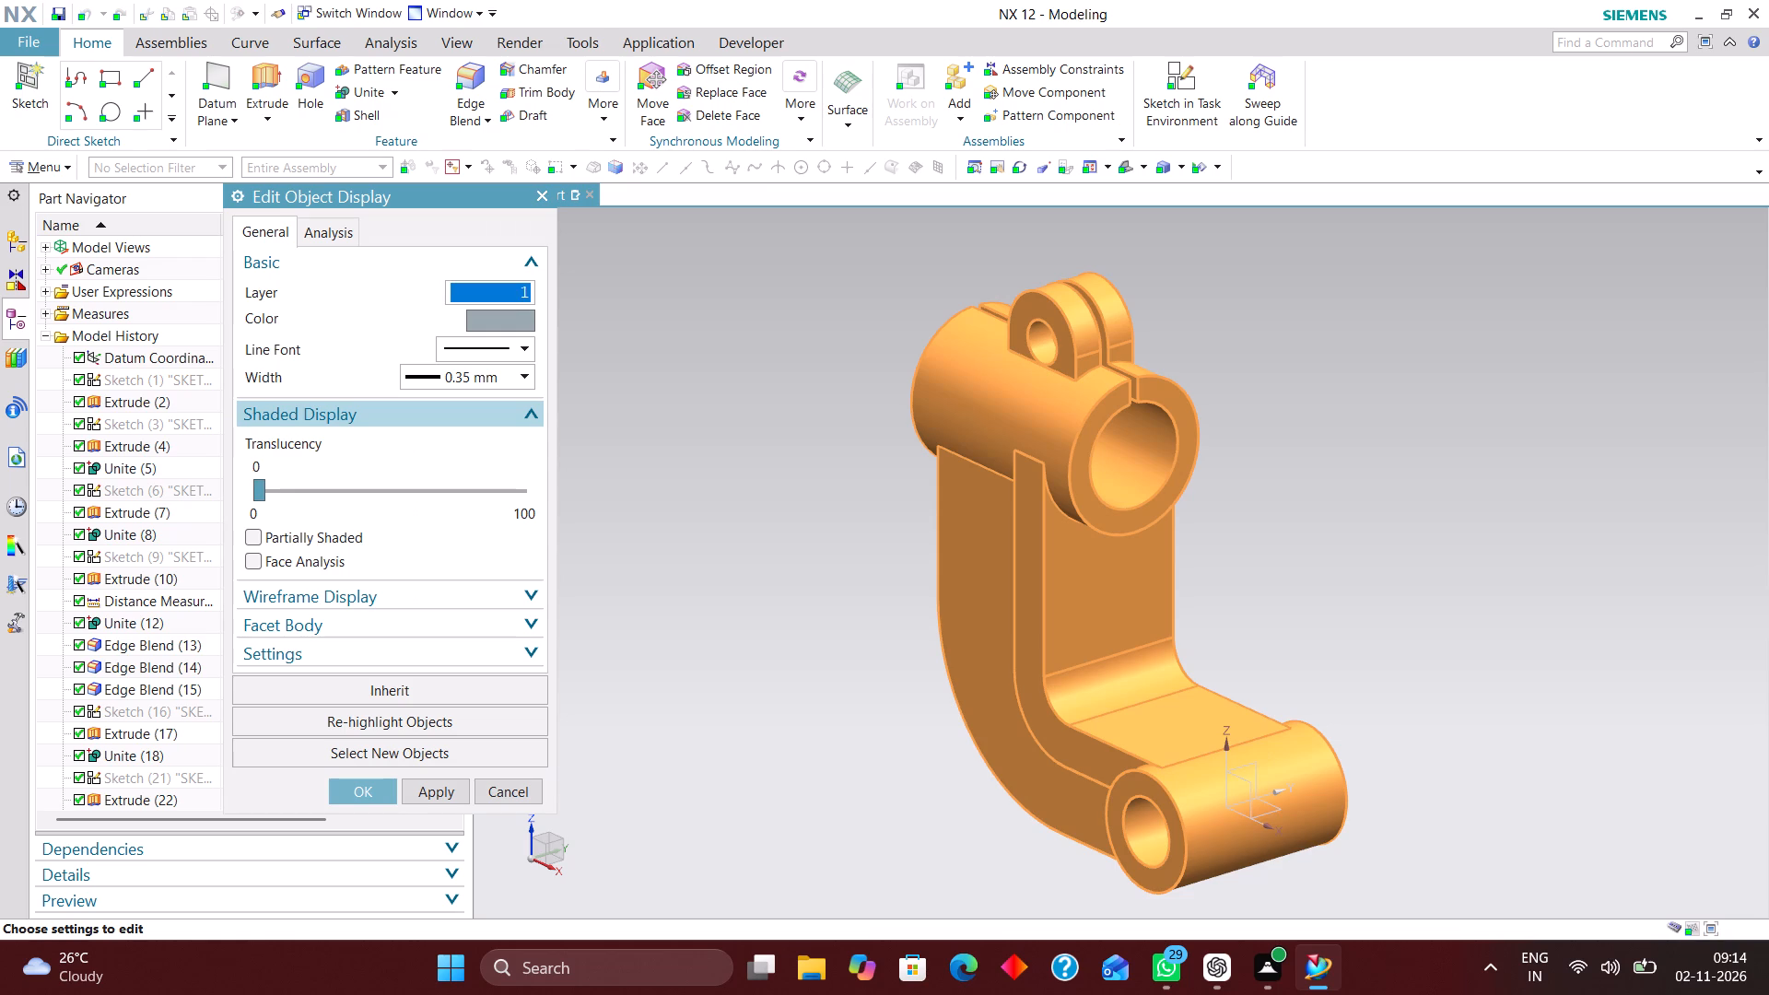
key(2)
key(Return)
Move the inner arm profile's sketch, Sketch (3), to layer 12.
click(260, 423)
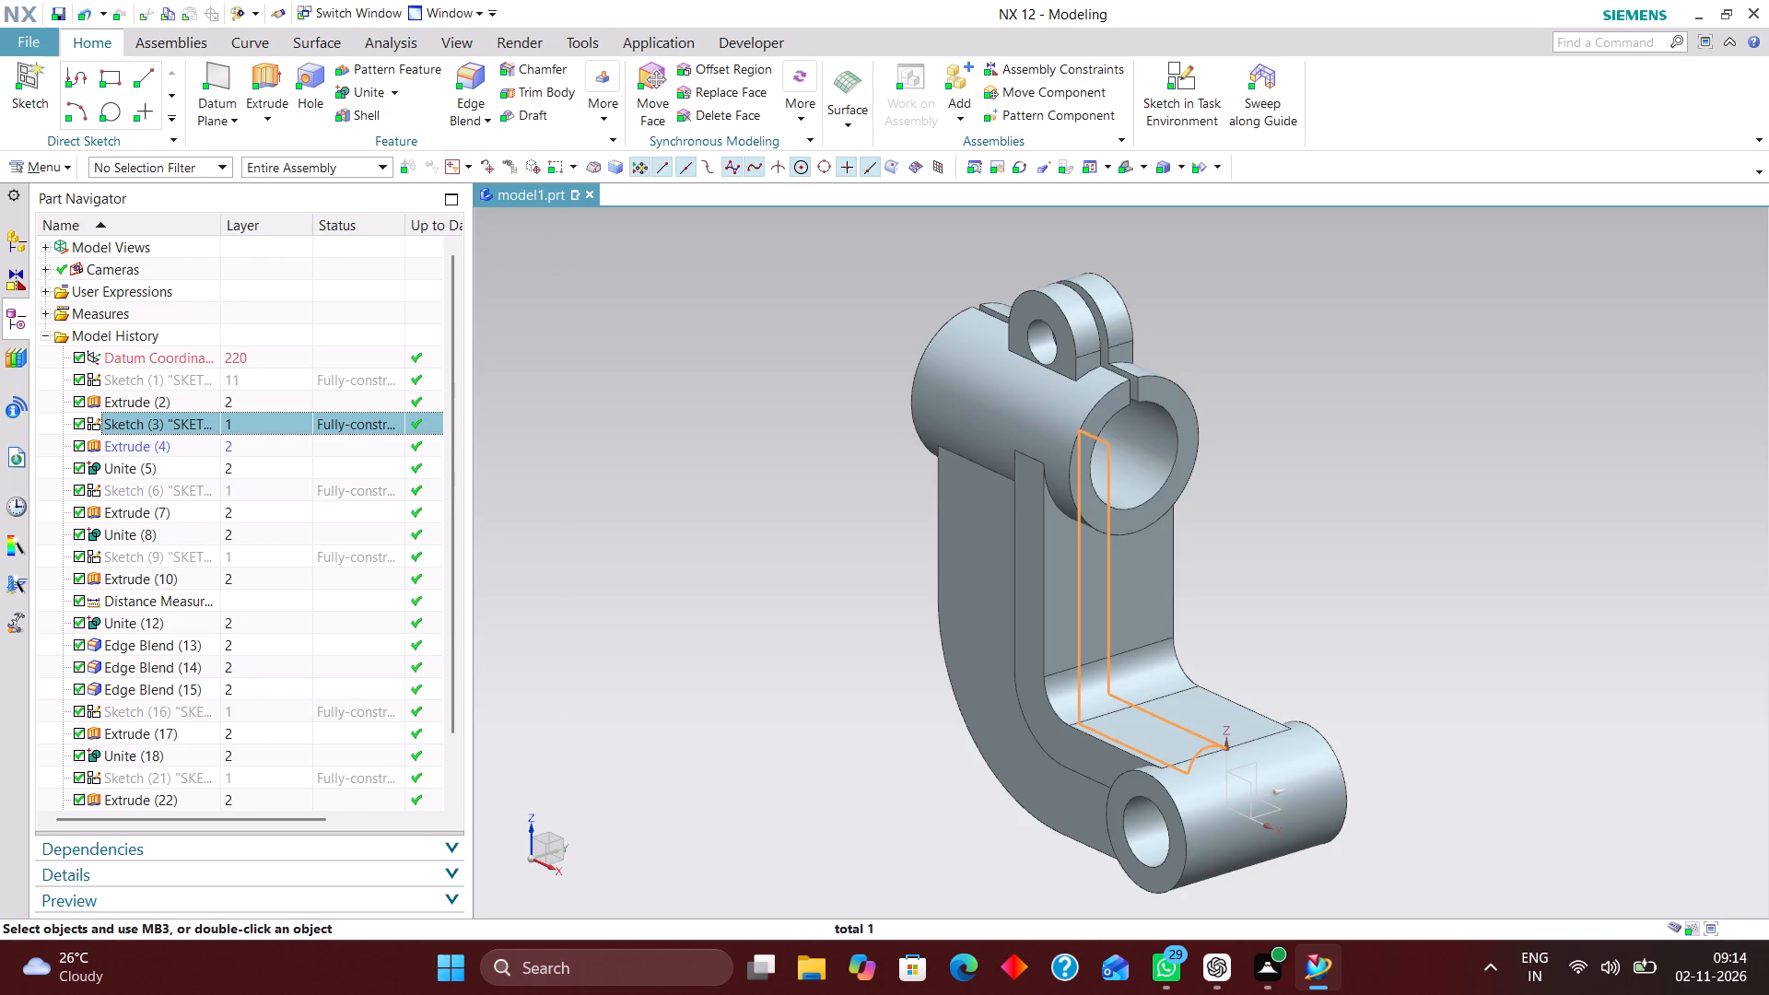
key(ctrl+j)
text(12)
key(Return)
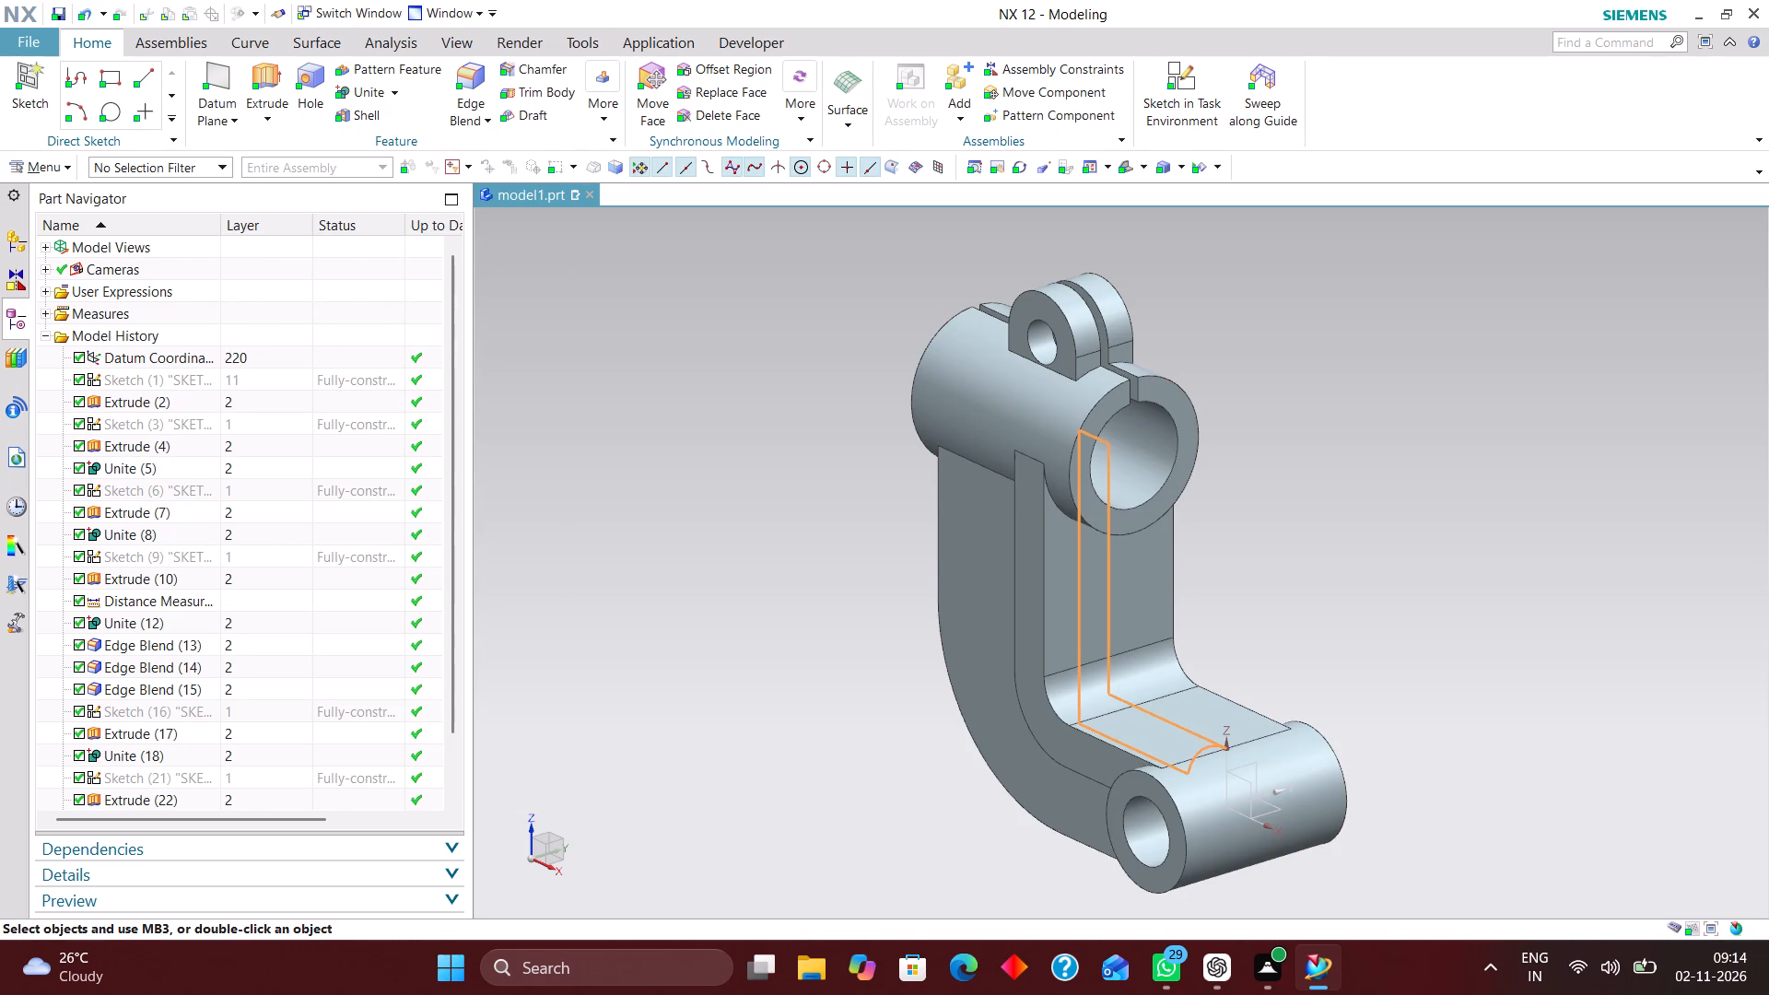
Move the outer arm profile's sketch, Sketch (6), to layer 13.
click(258, 495)
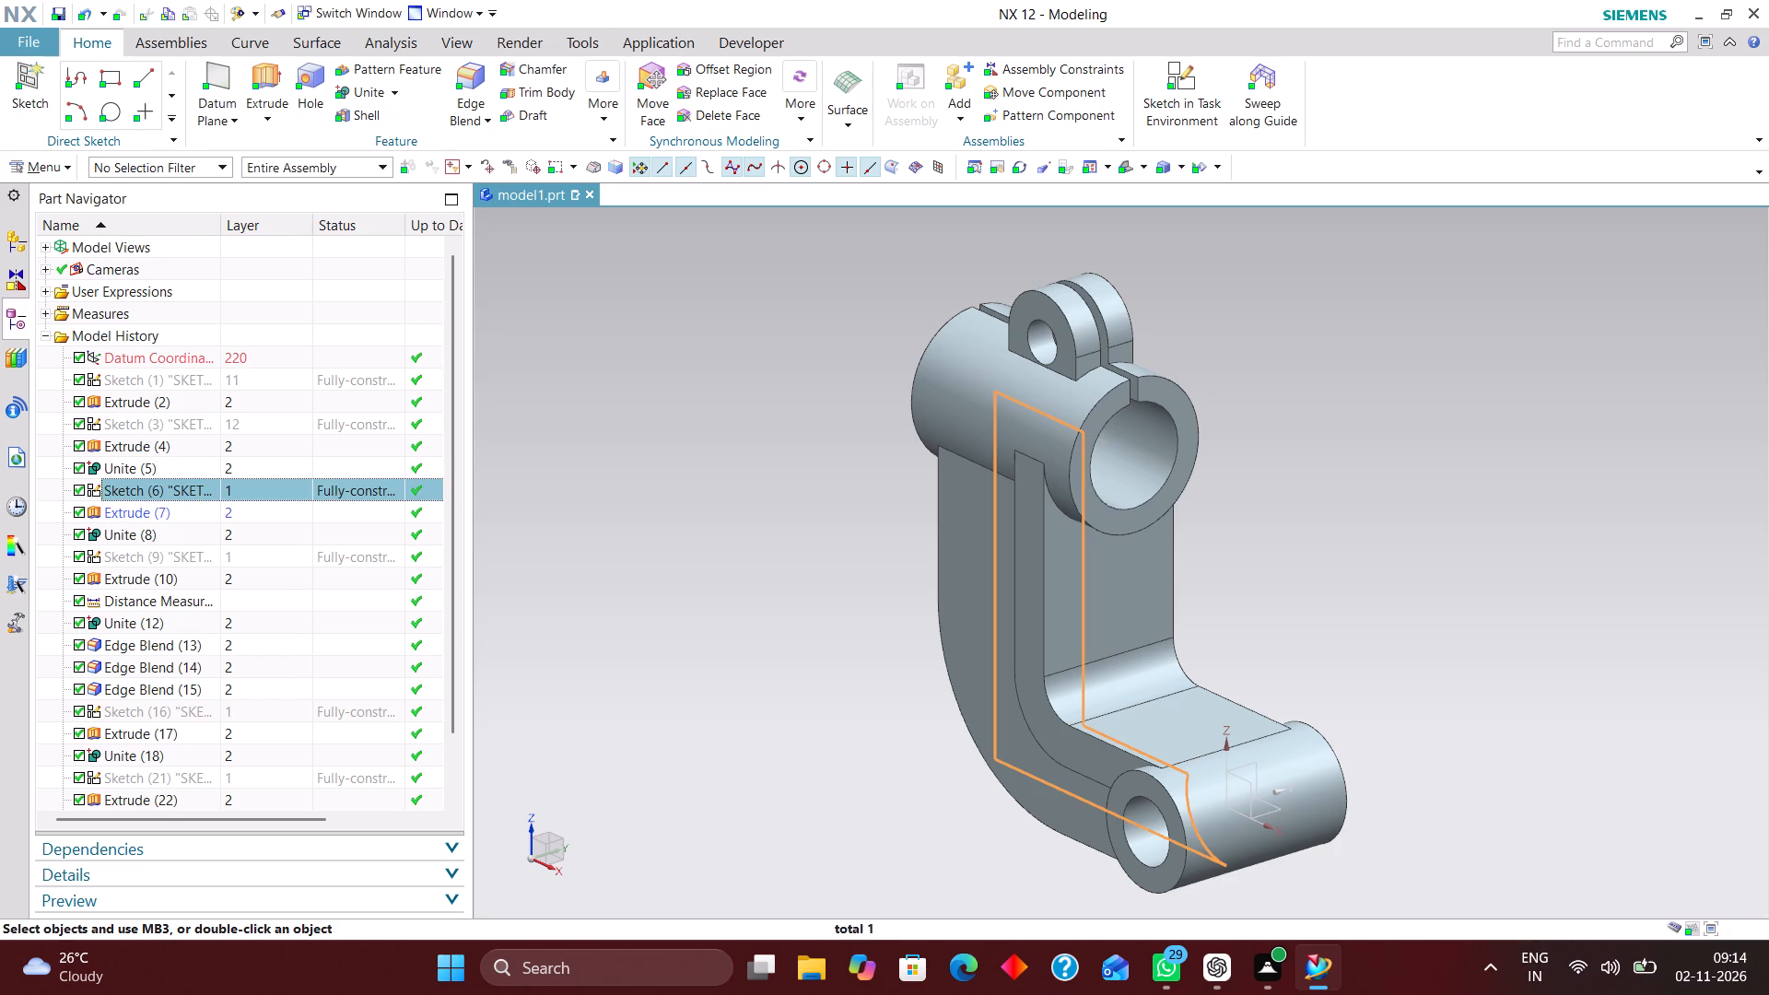
key(ctrl+j)
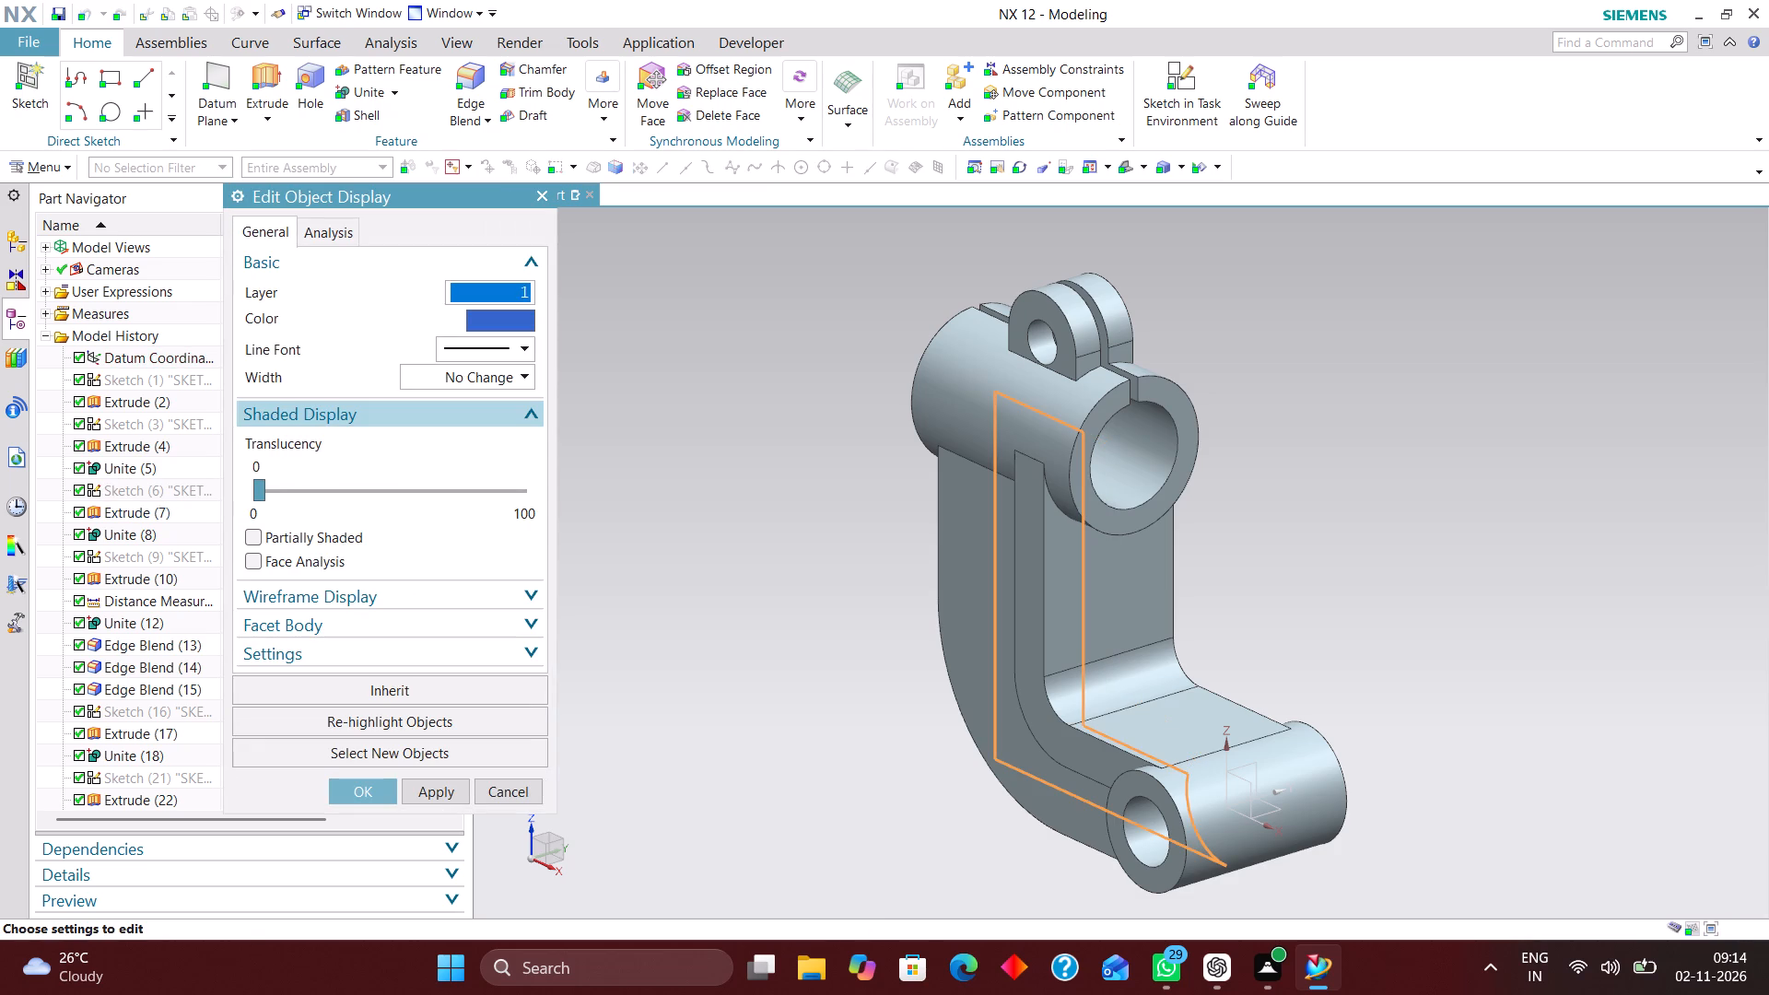
text(13)
key(Return)
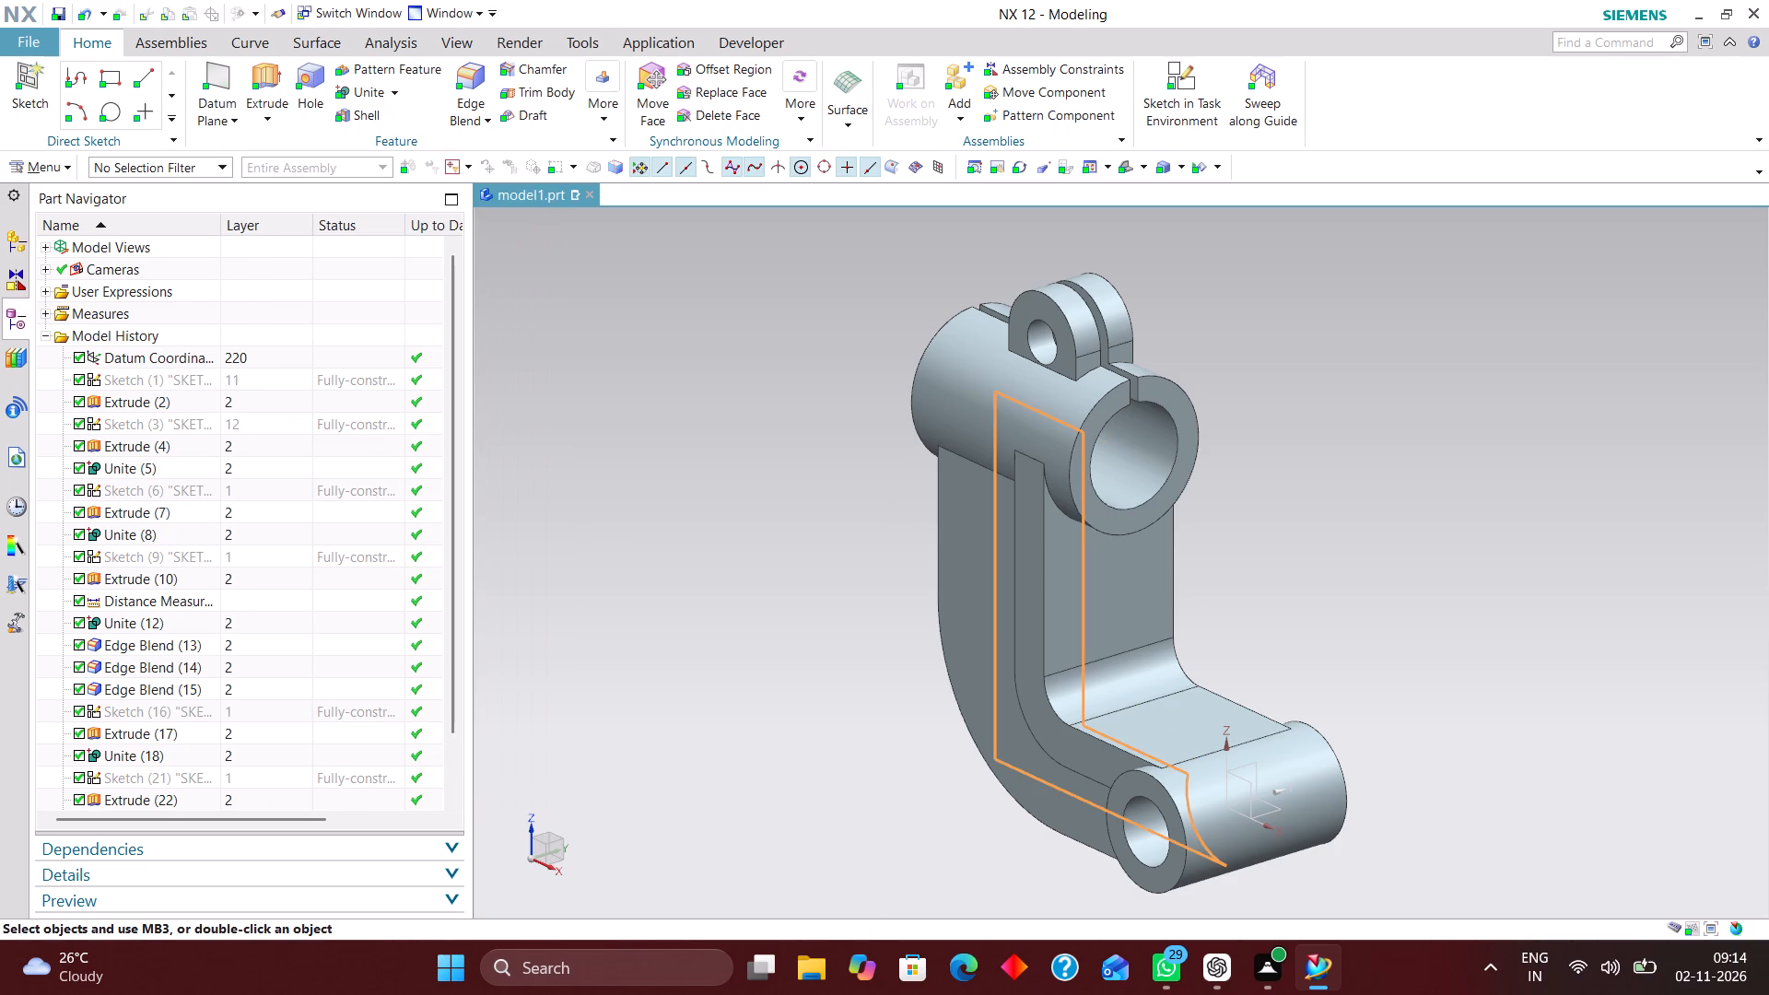
Move the upper cylinder's circle sketch, Sketch (9), to layer 14.
click(262, 555)
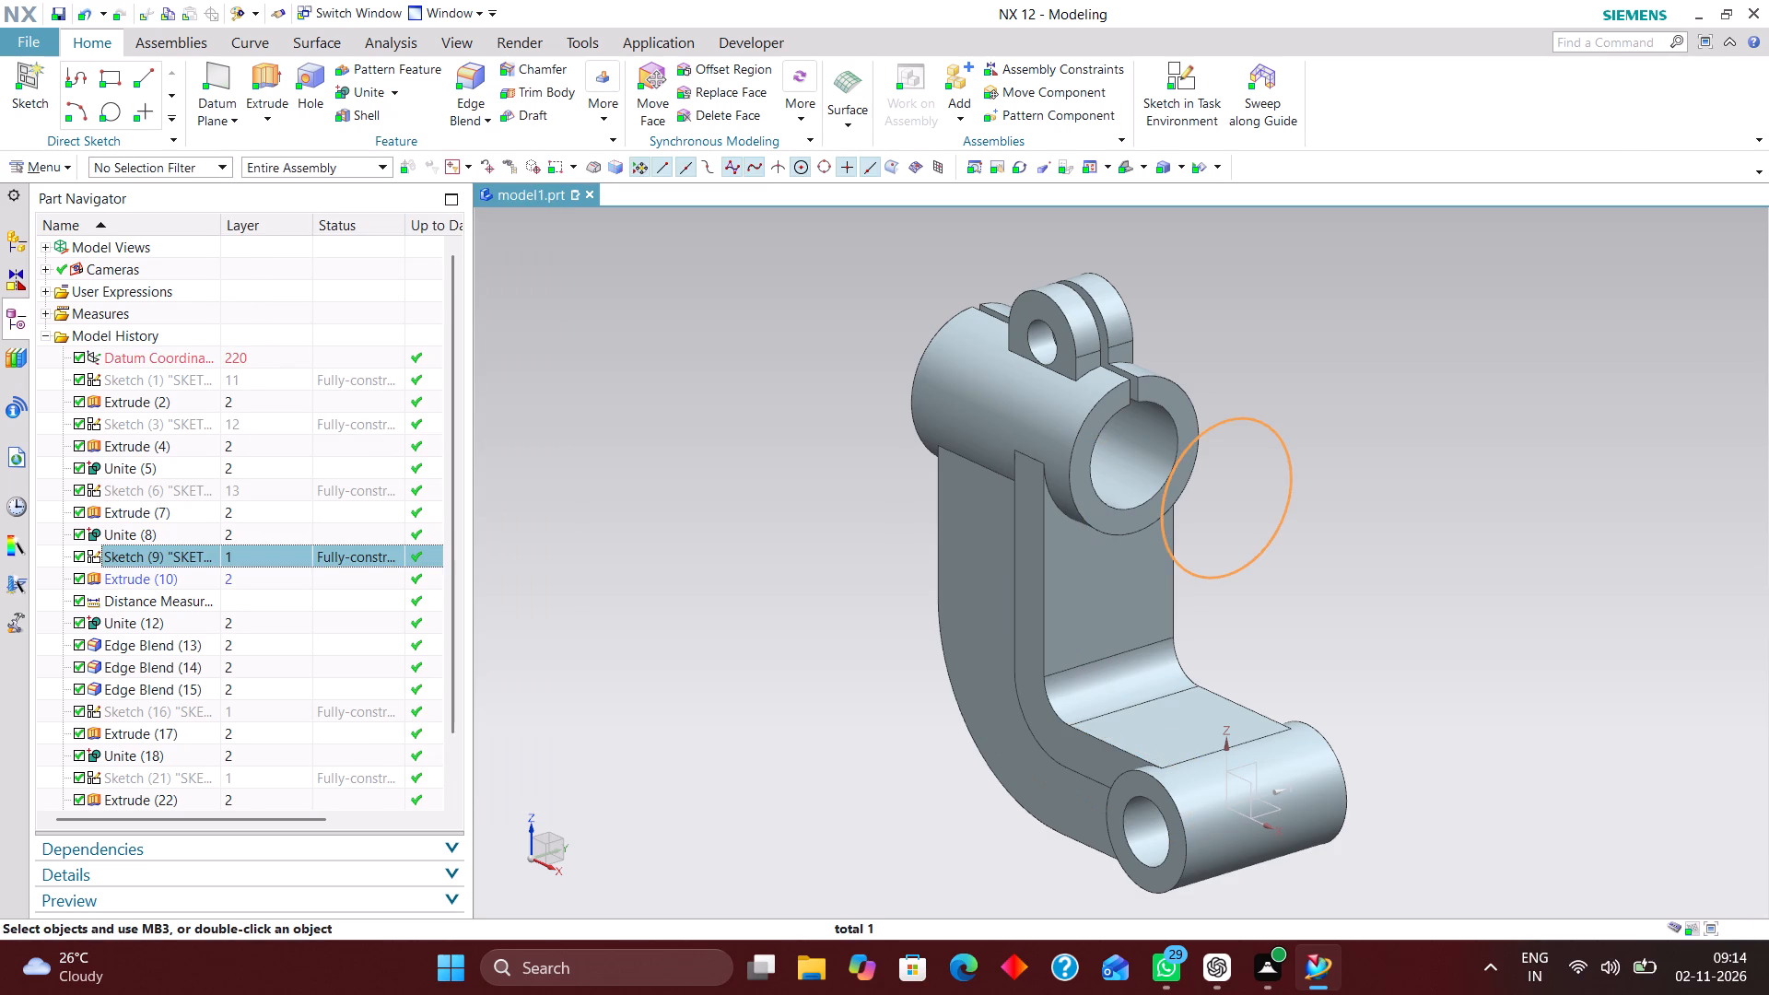
key(ctrl+j)
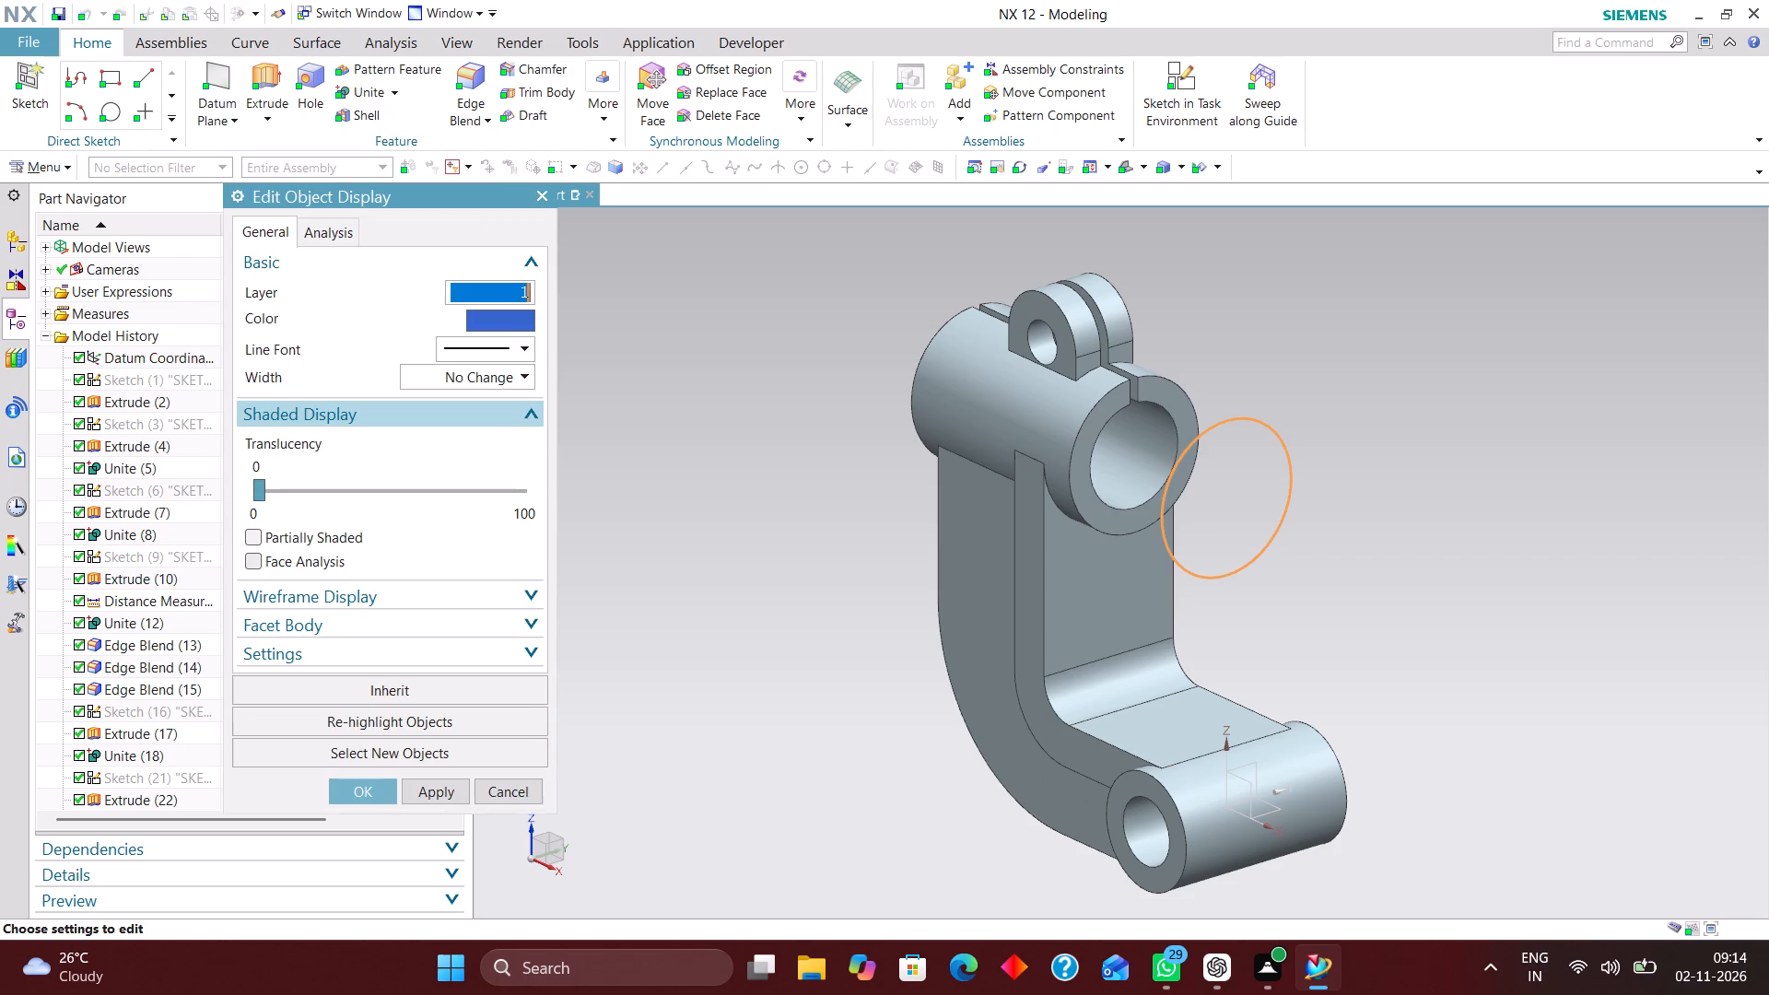
text(14)
key(Return)
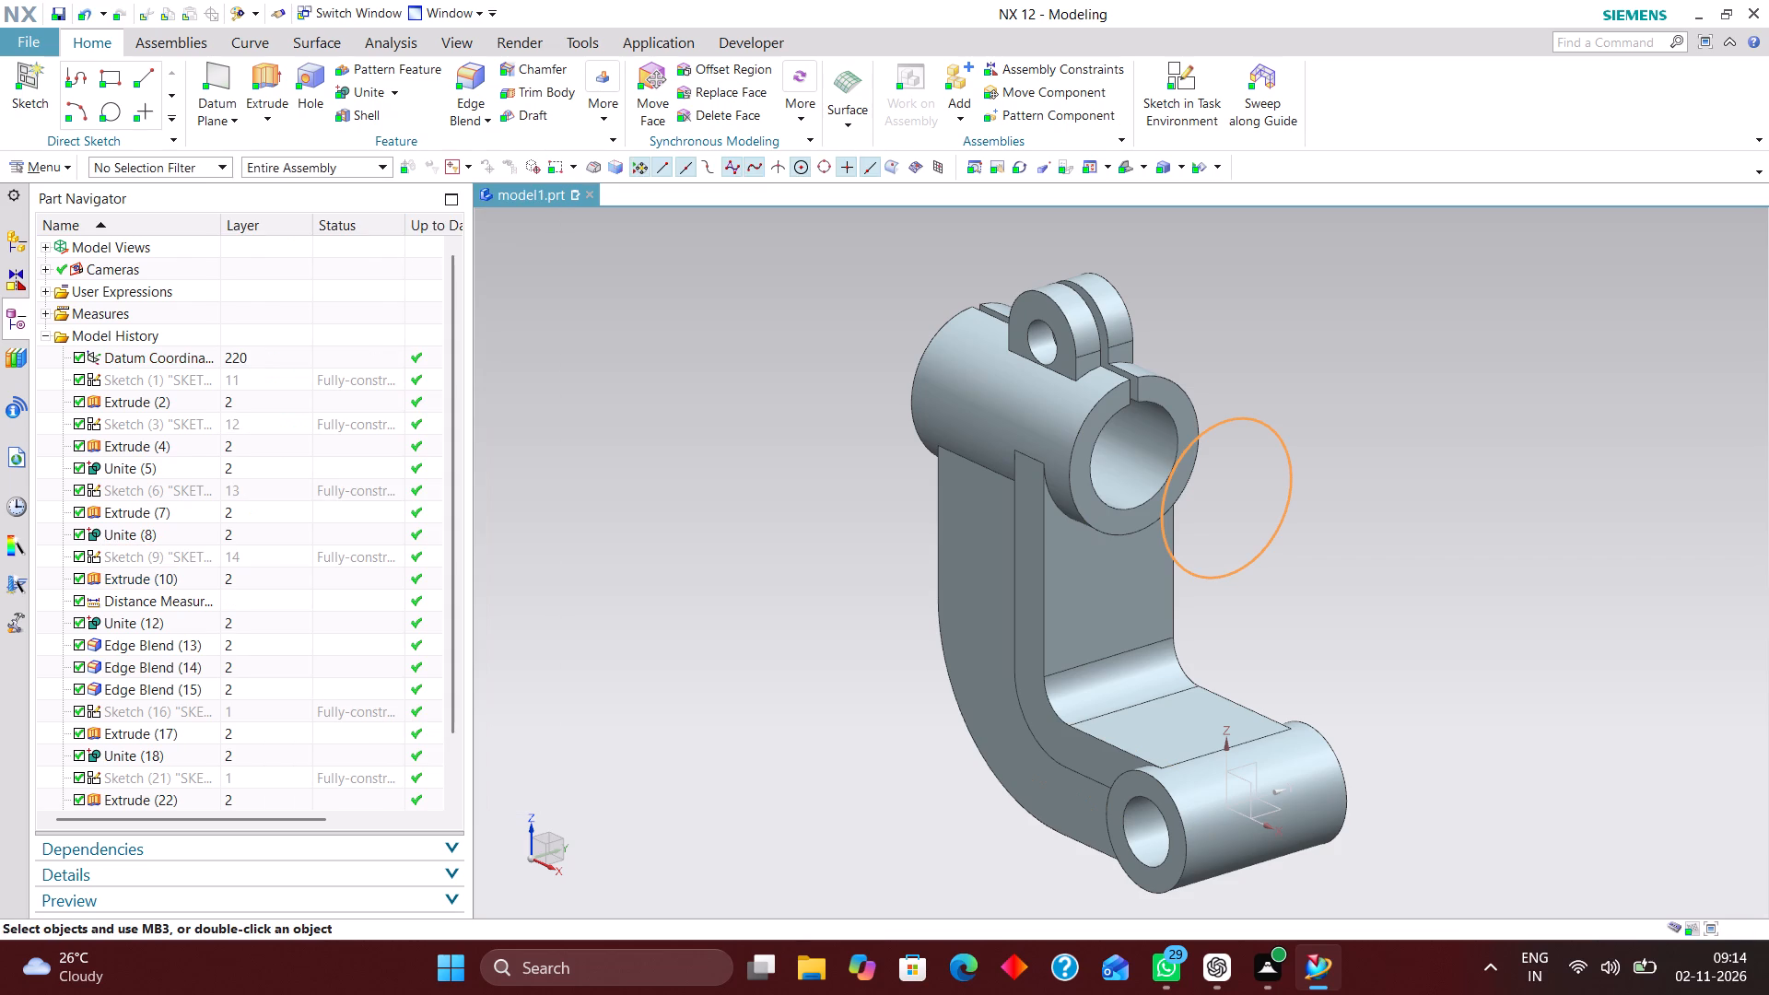
Move the rounded lug profile's sketch above the upper cylinder, Sketch (16), to layer 15.
scroll(250, 587, down, 1)
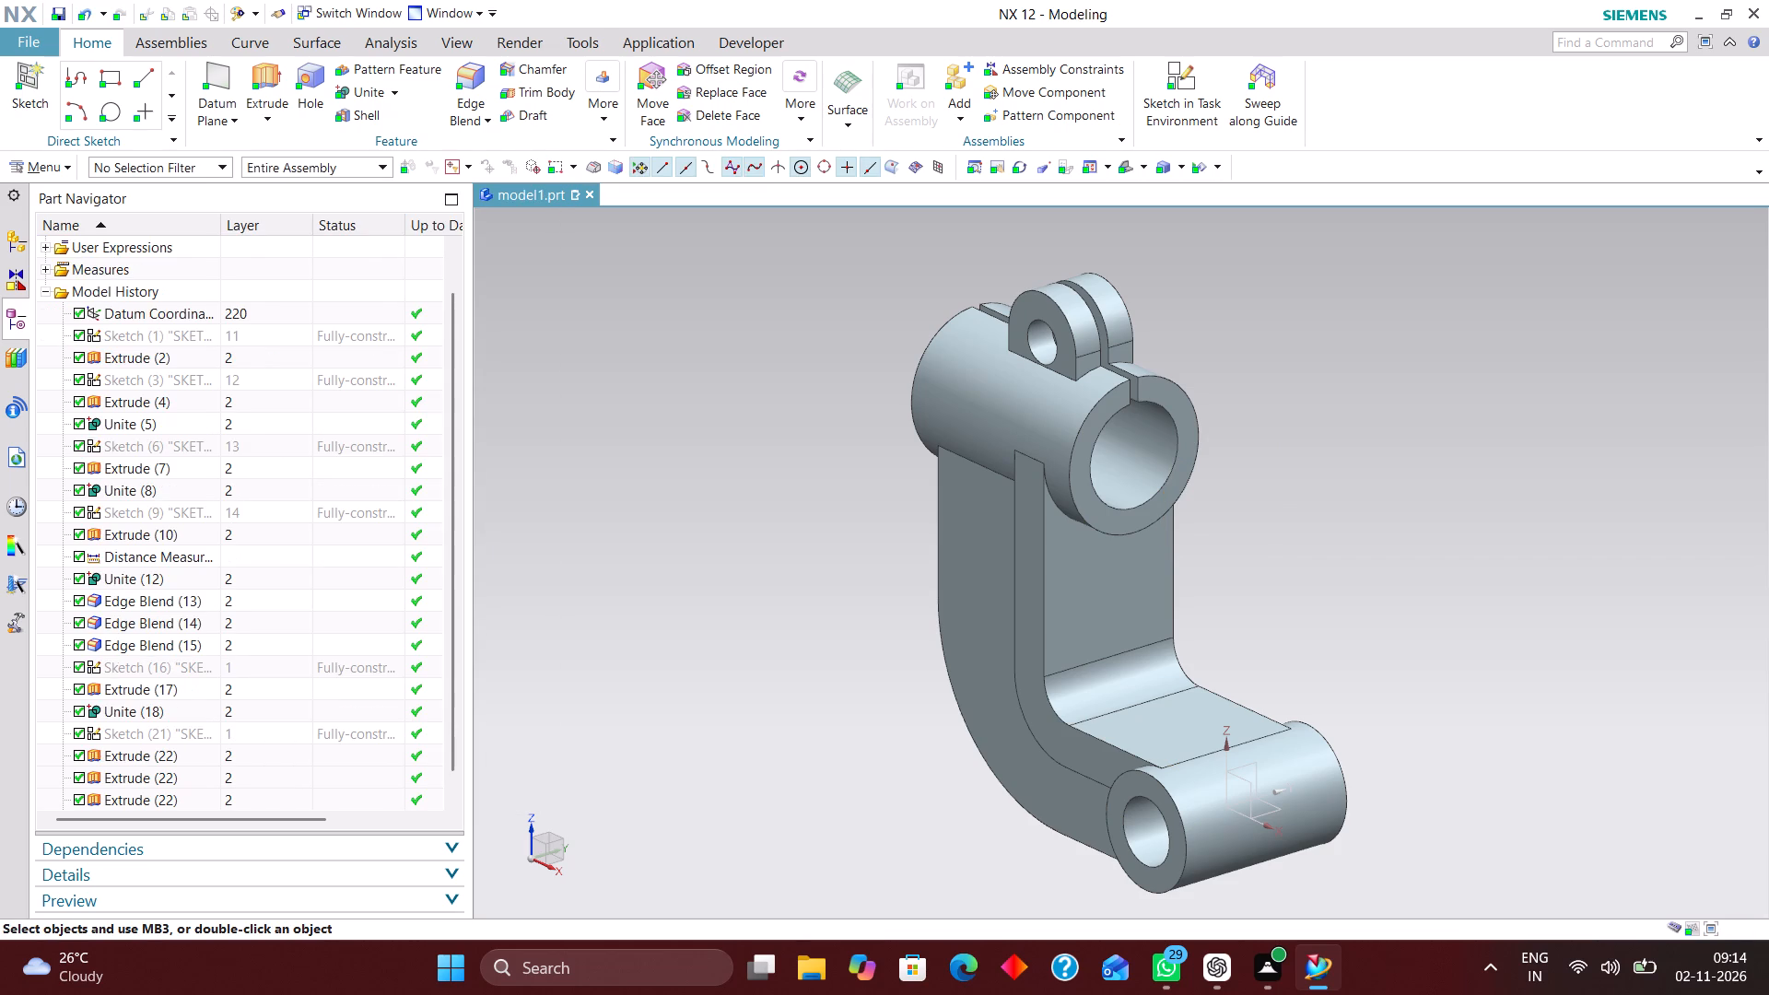
scroll(250, 589, down, 3)
click(269, 650)
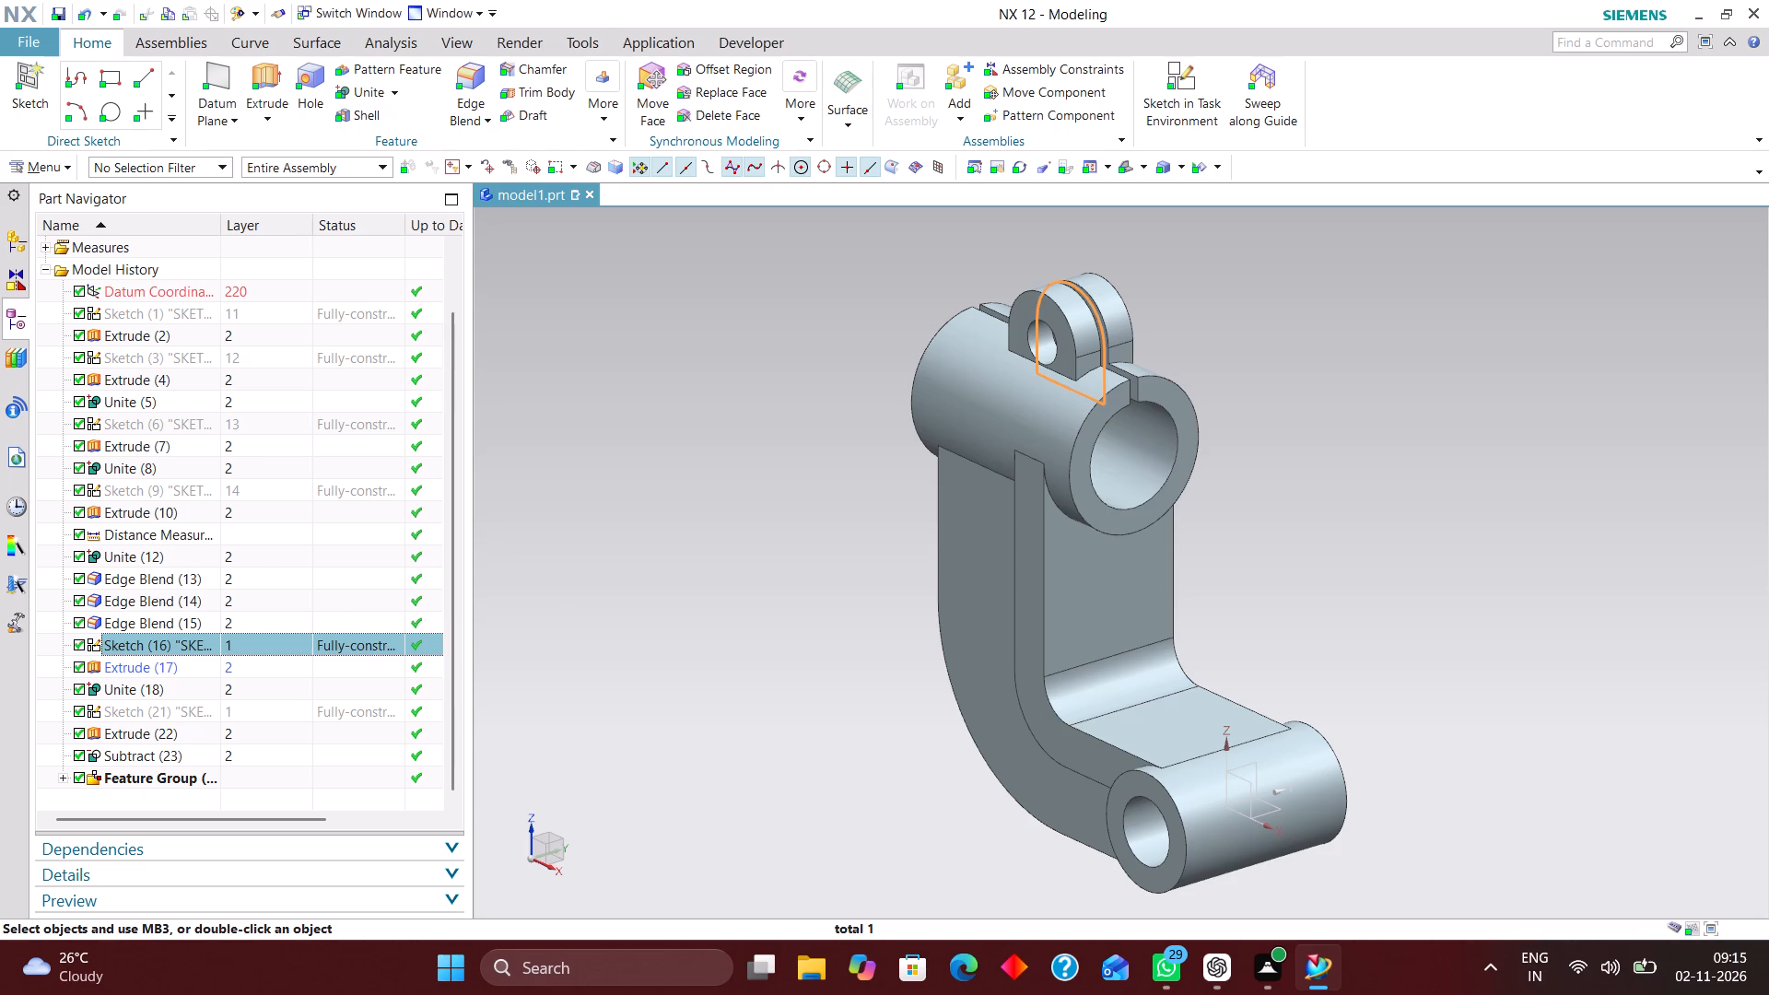
key(ctrl+j)
text(15)
key(Return)
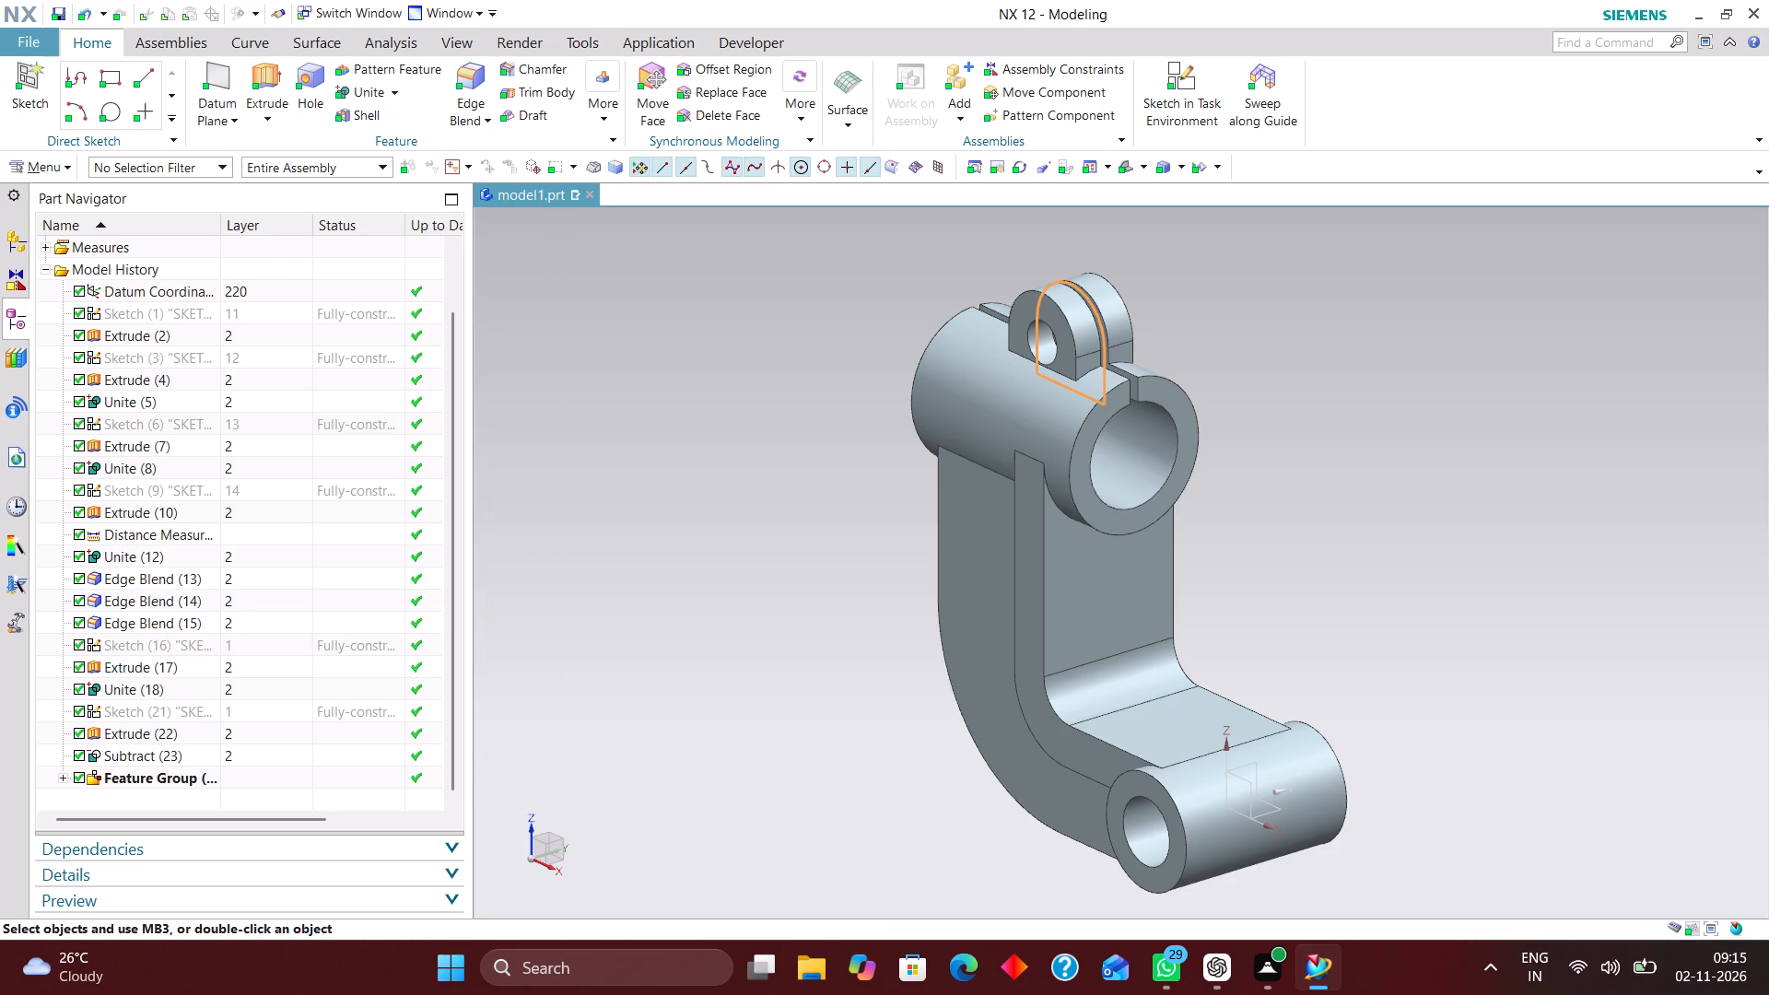
Move the narrow rectangular slot's sketch, Sketch (21), to layer 16.
click(260, 710)
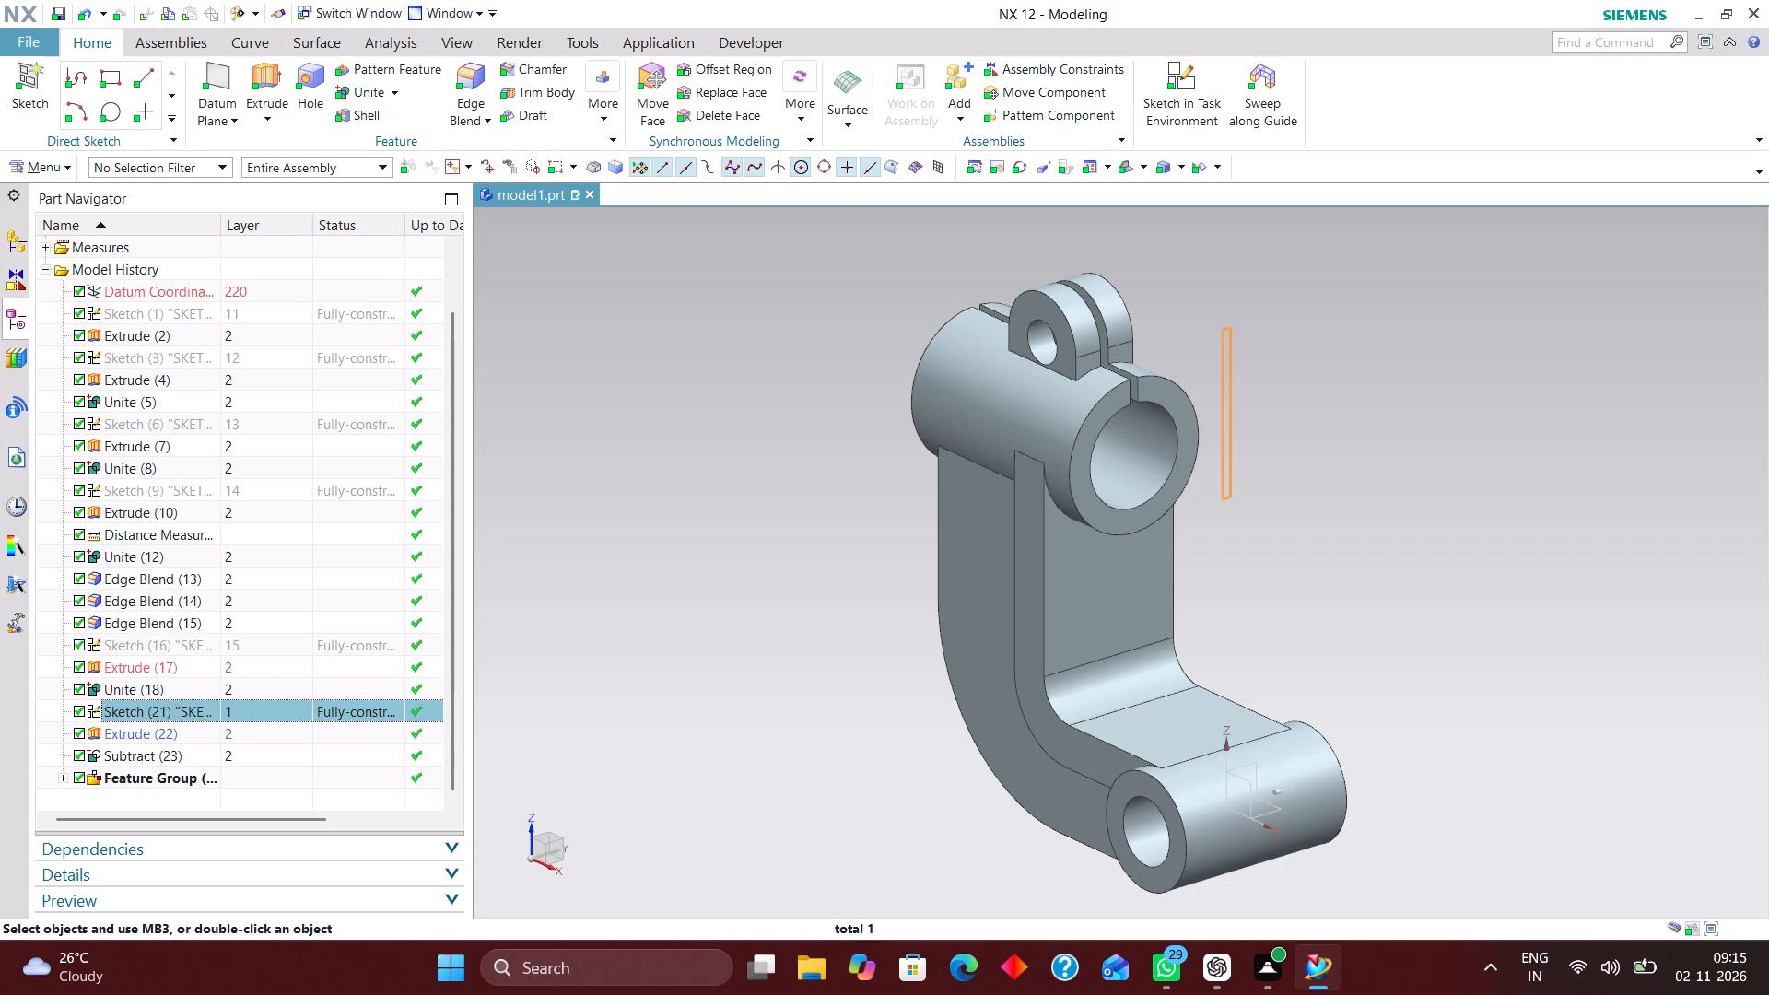
key(ctrl+j)
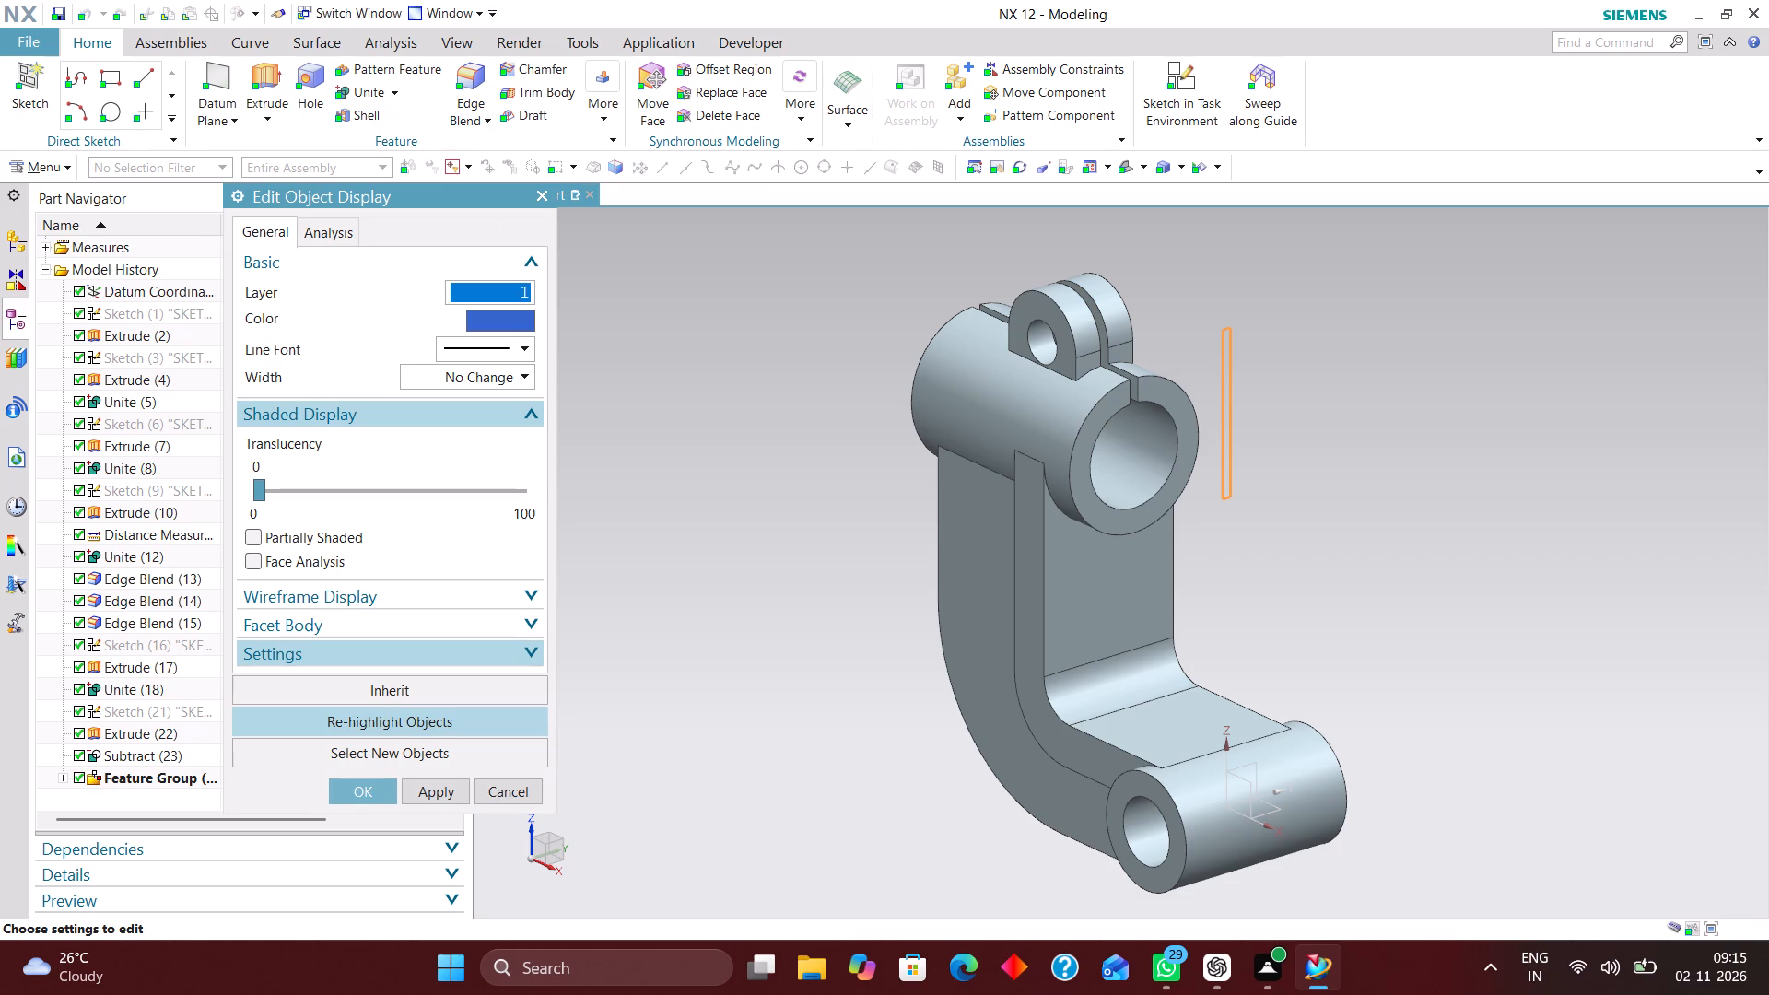
text(16)
key(Return)
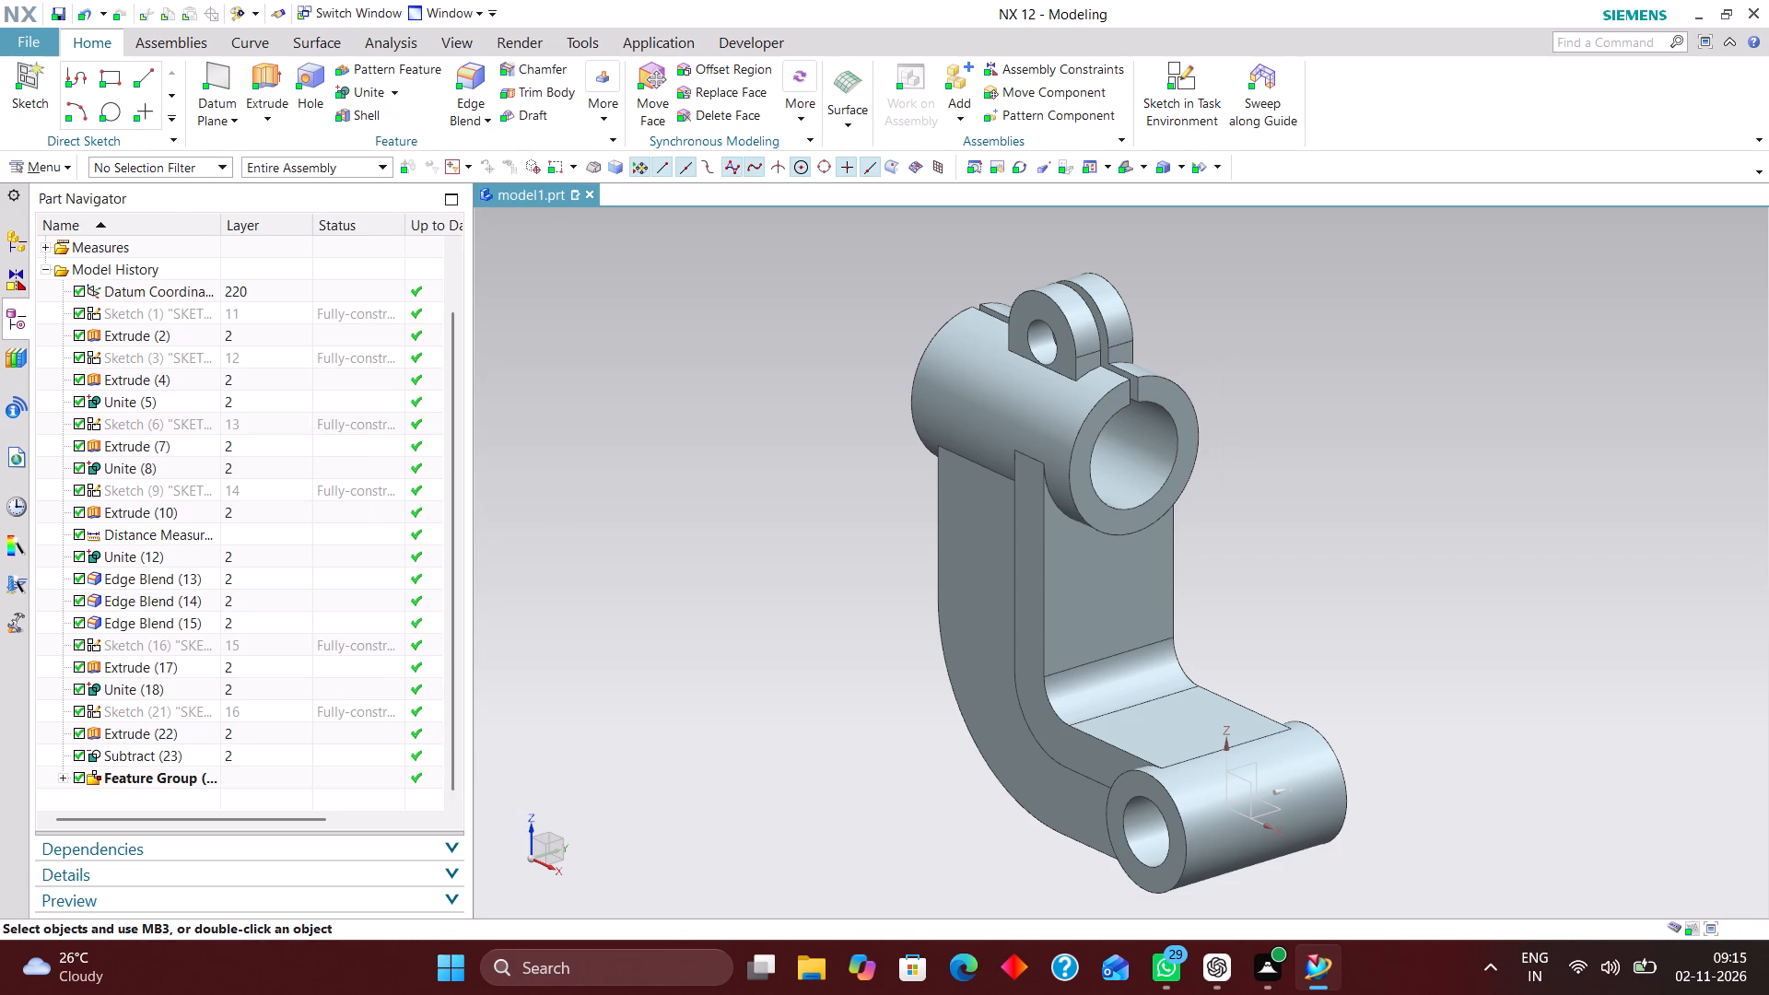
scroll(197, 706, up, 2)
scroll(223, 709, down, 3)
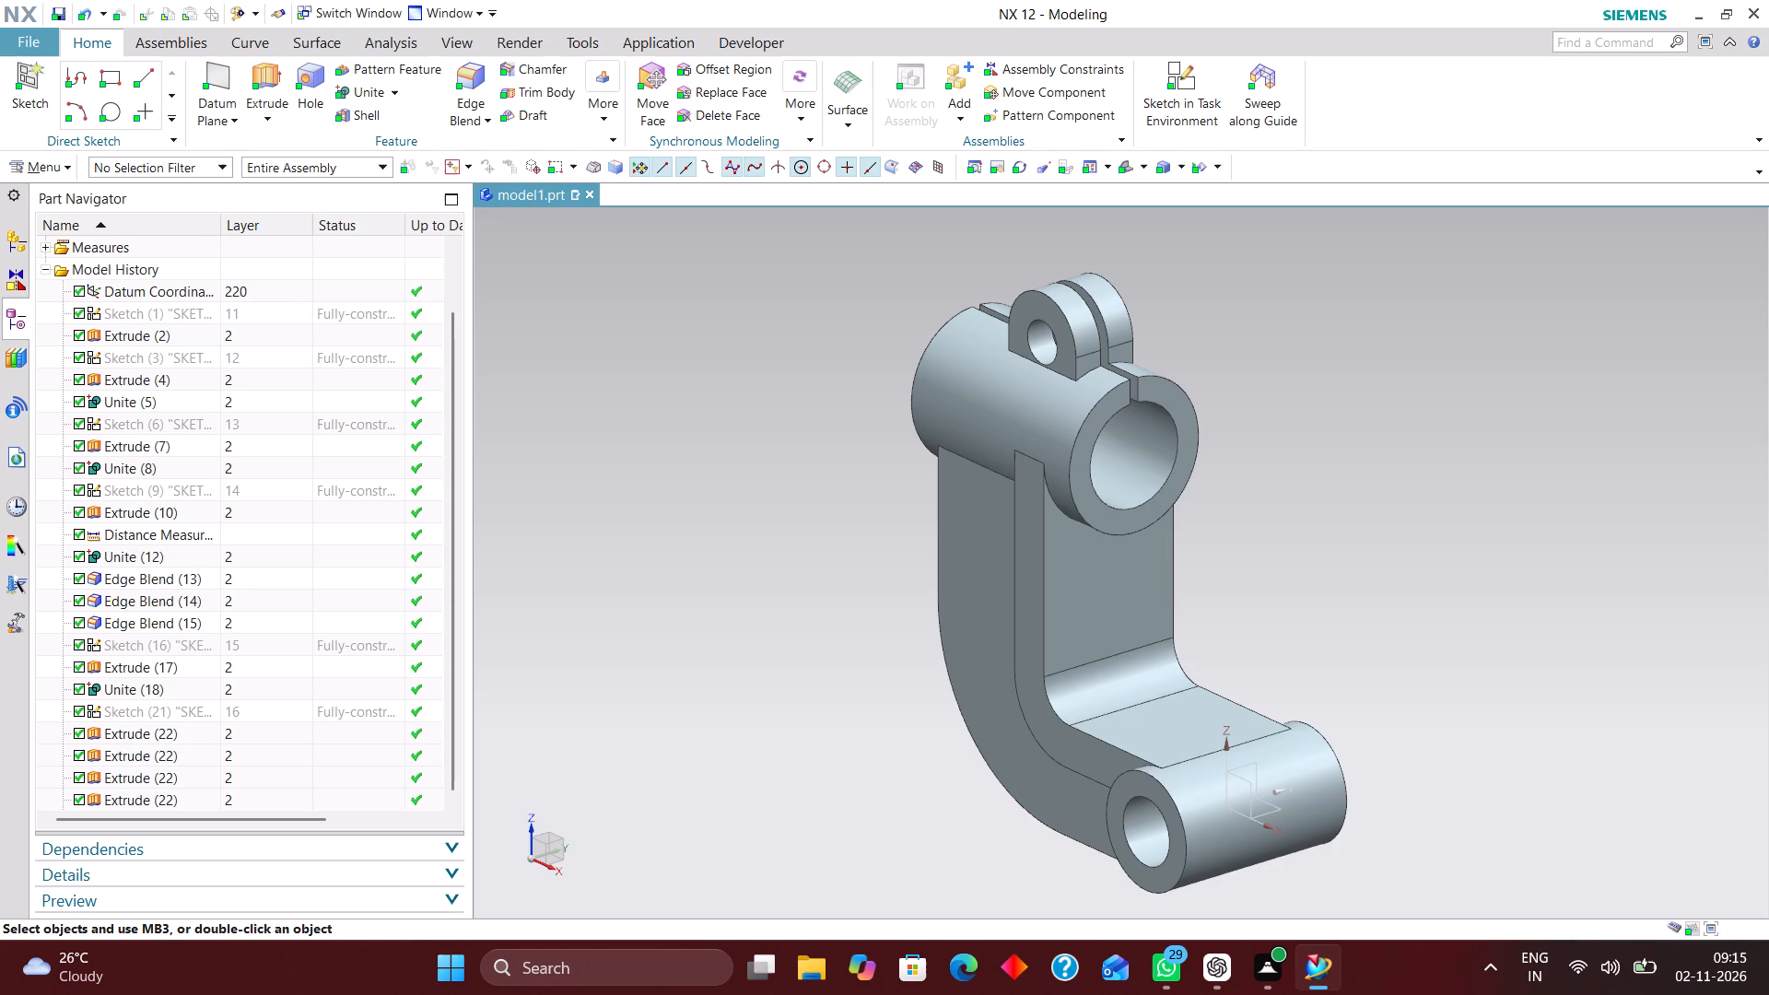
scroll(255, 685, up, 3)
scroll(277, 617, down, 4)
Assign the library material Iron_60 to the bracket's solid body.
click(63, 166)
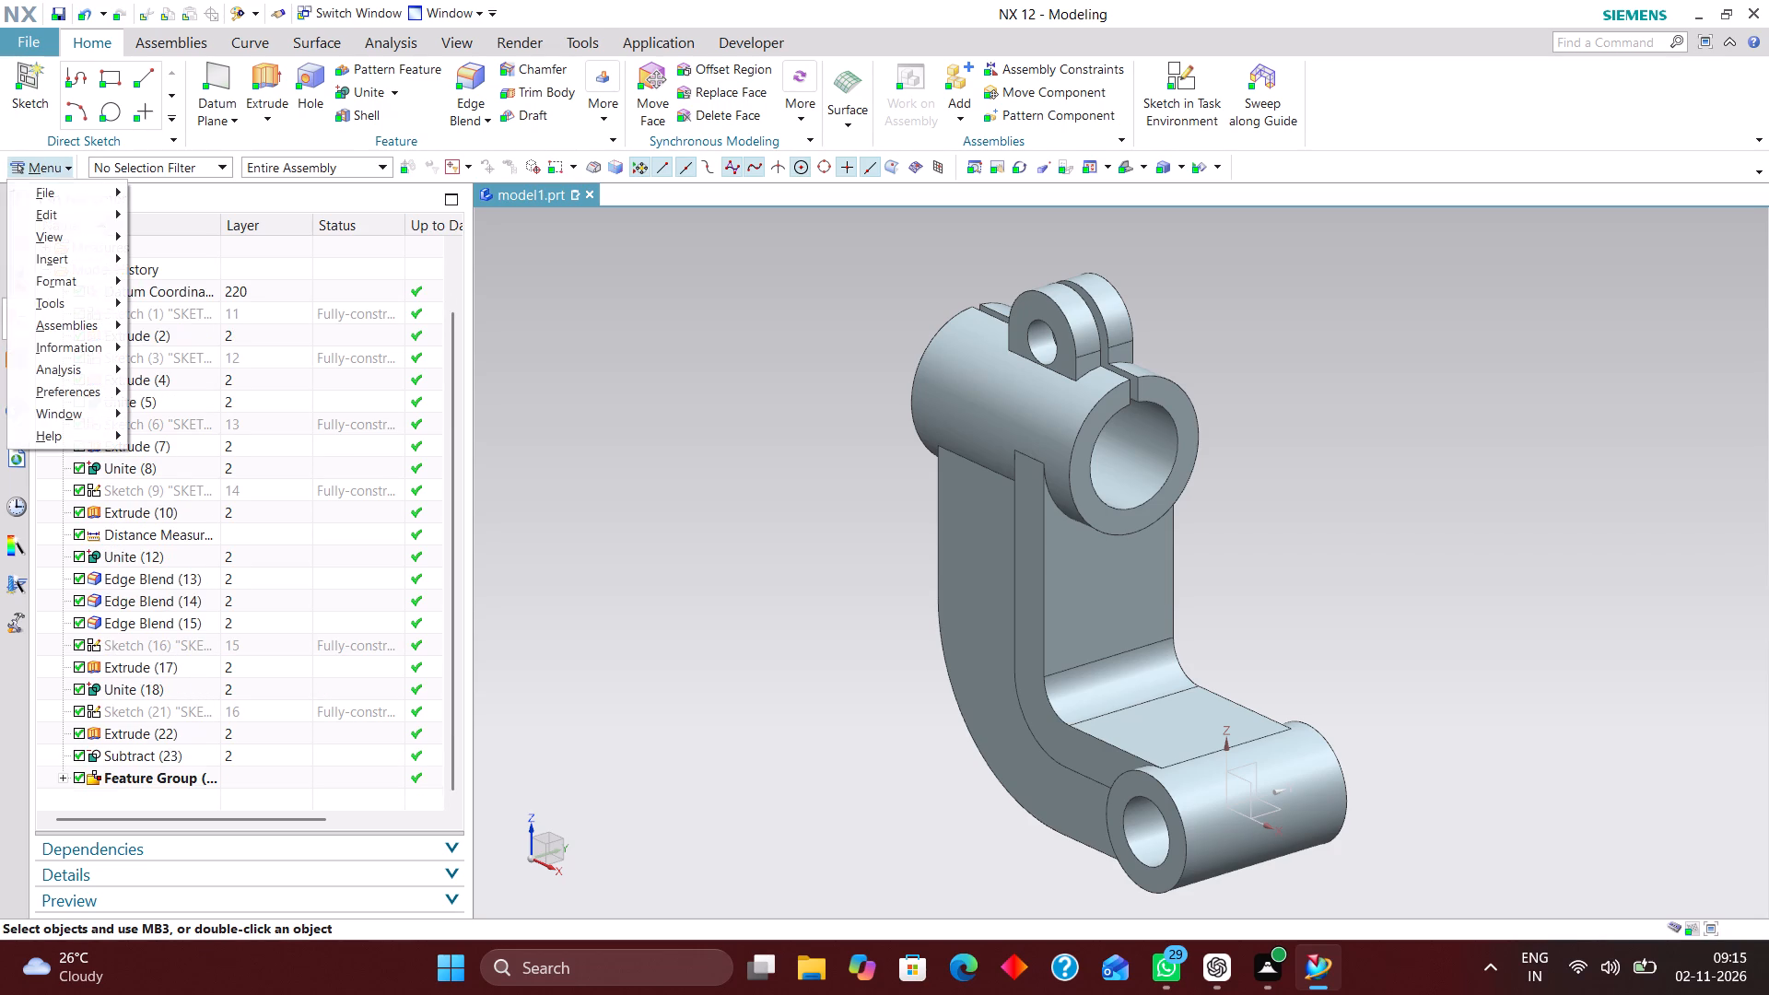
click(74, 185)
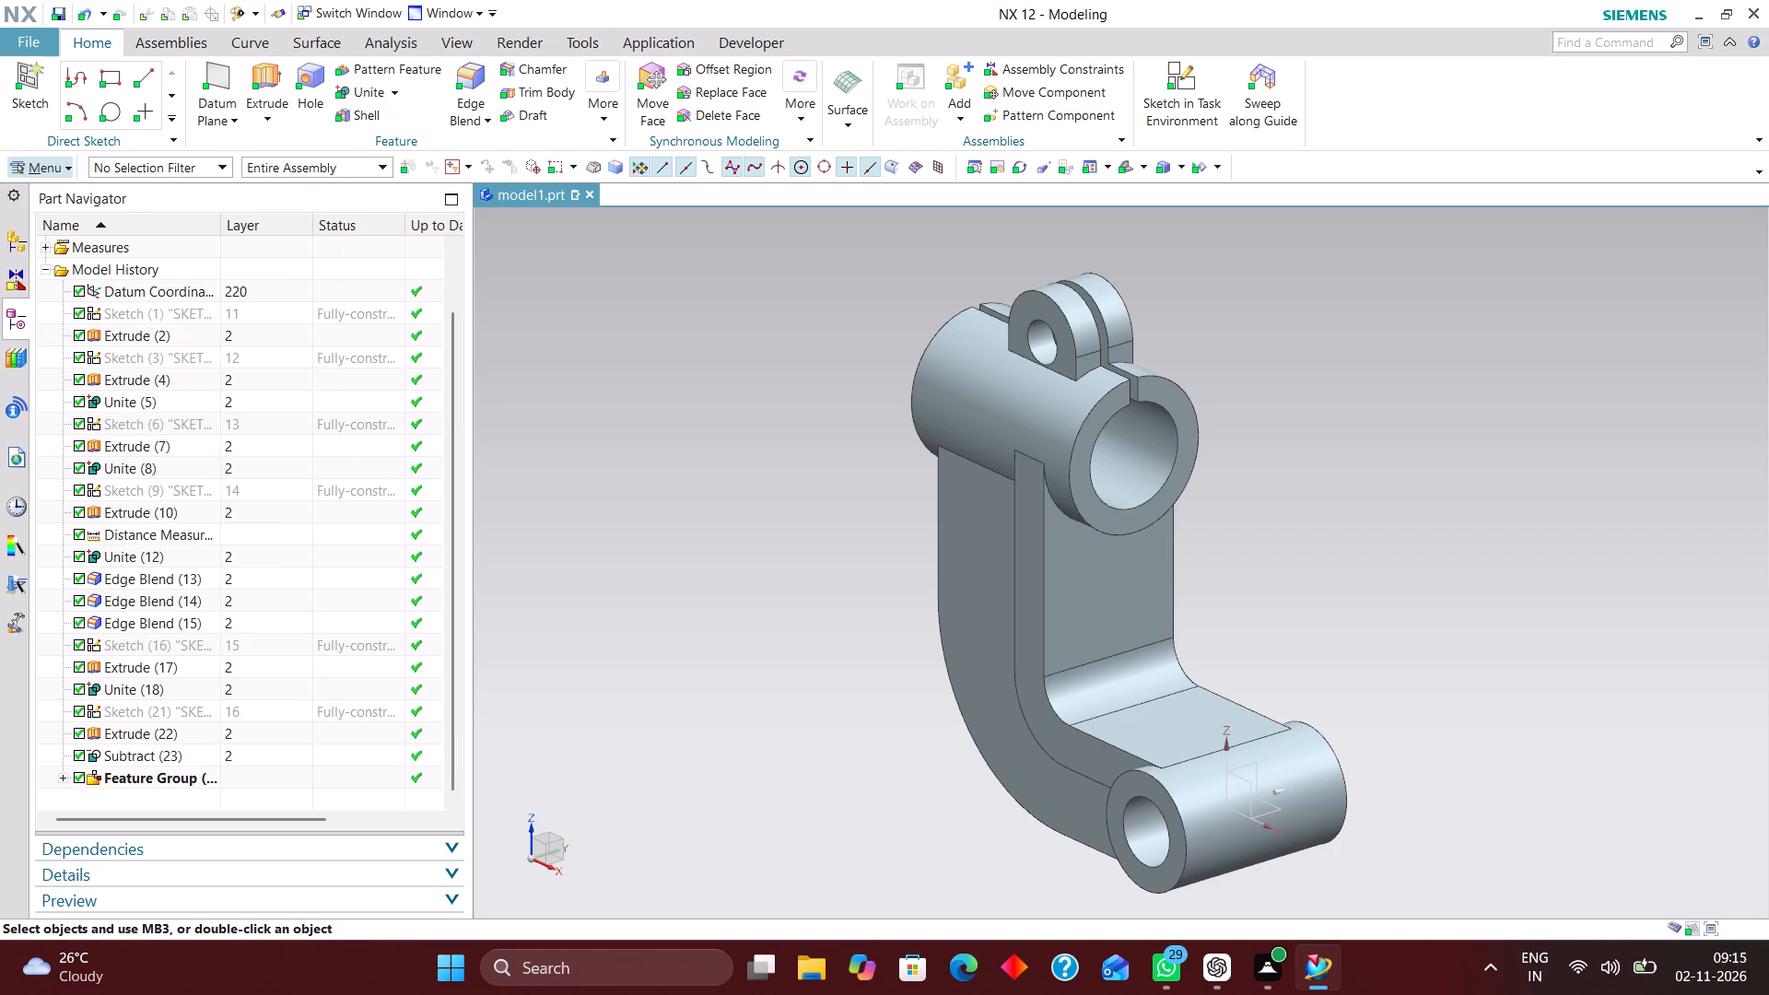
click(65, 185)
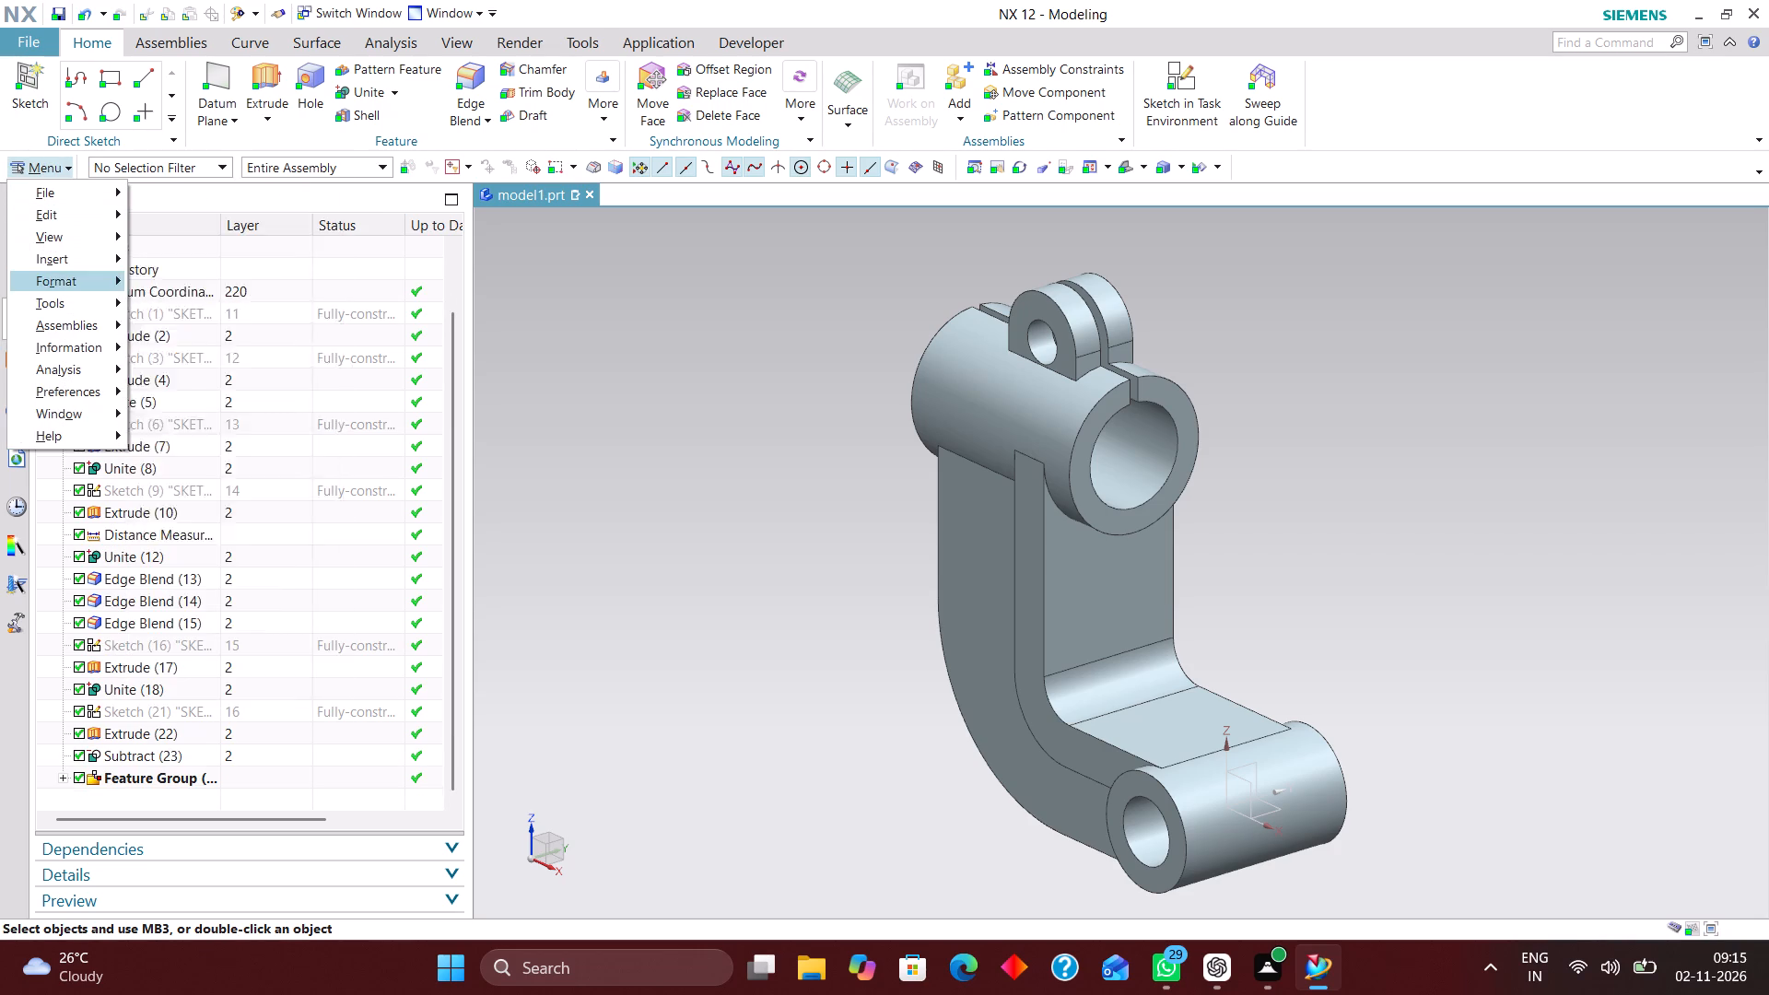
click(78, 298)
click(272, 161)
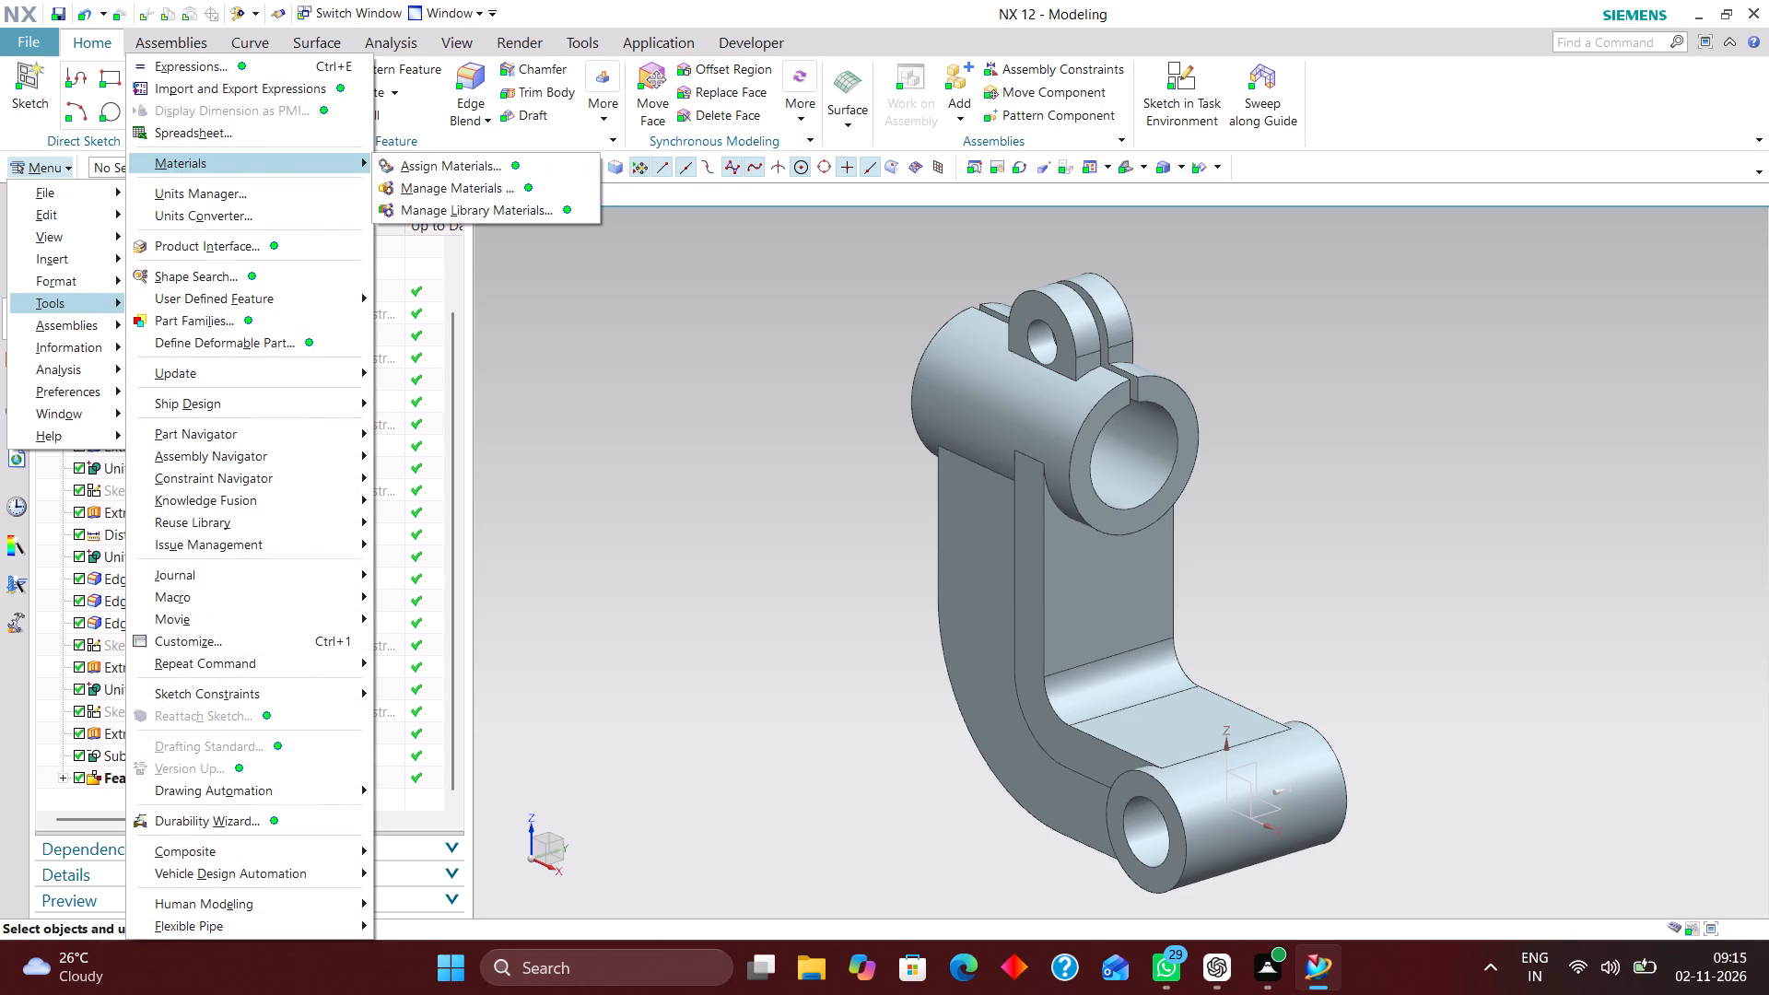
click(421, 161)
click(1068, 595)
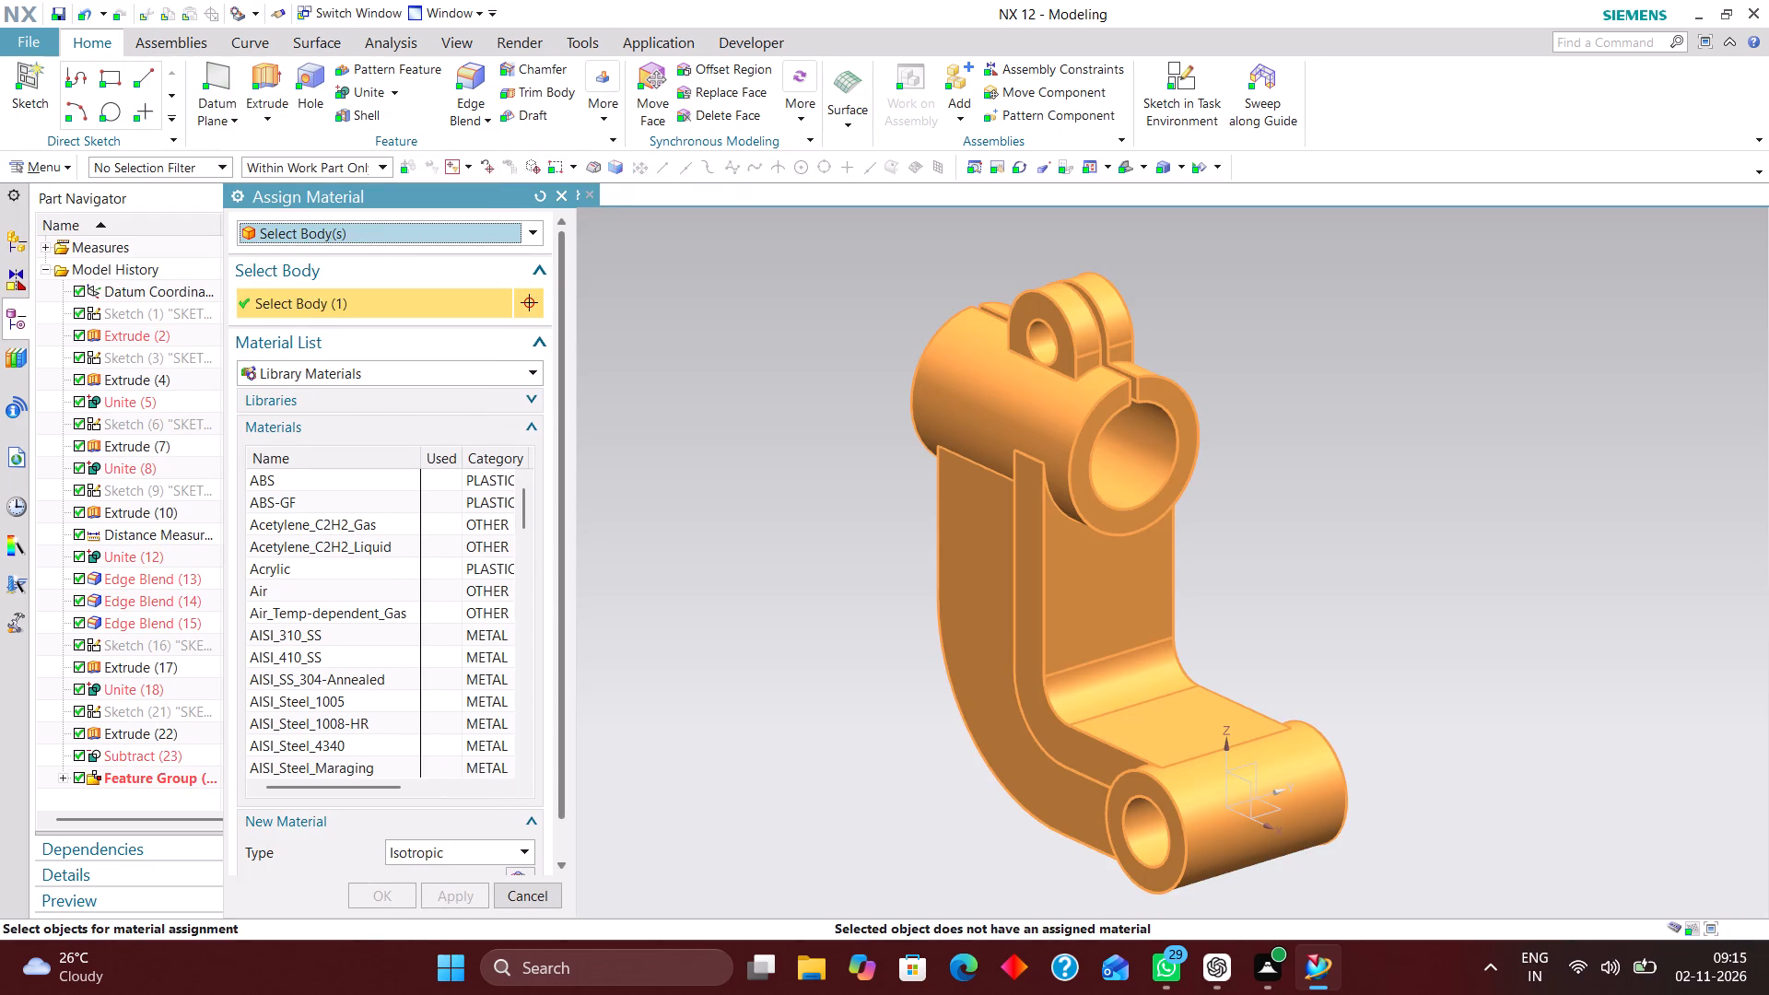
drag(471, 203, 468, 117)
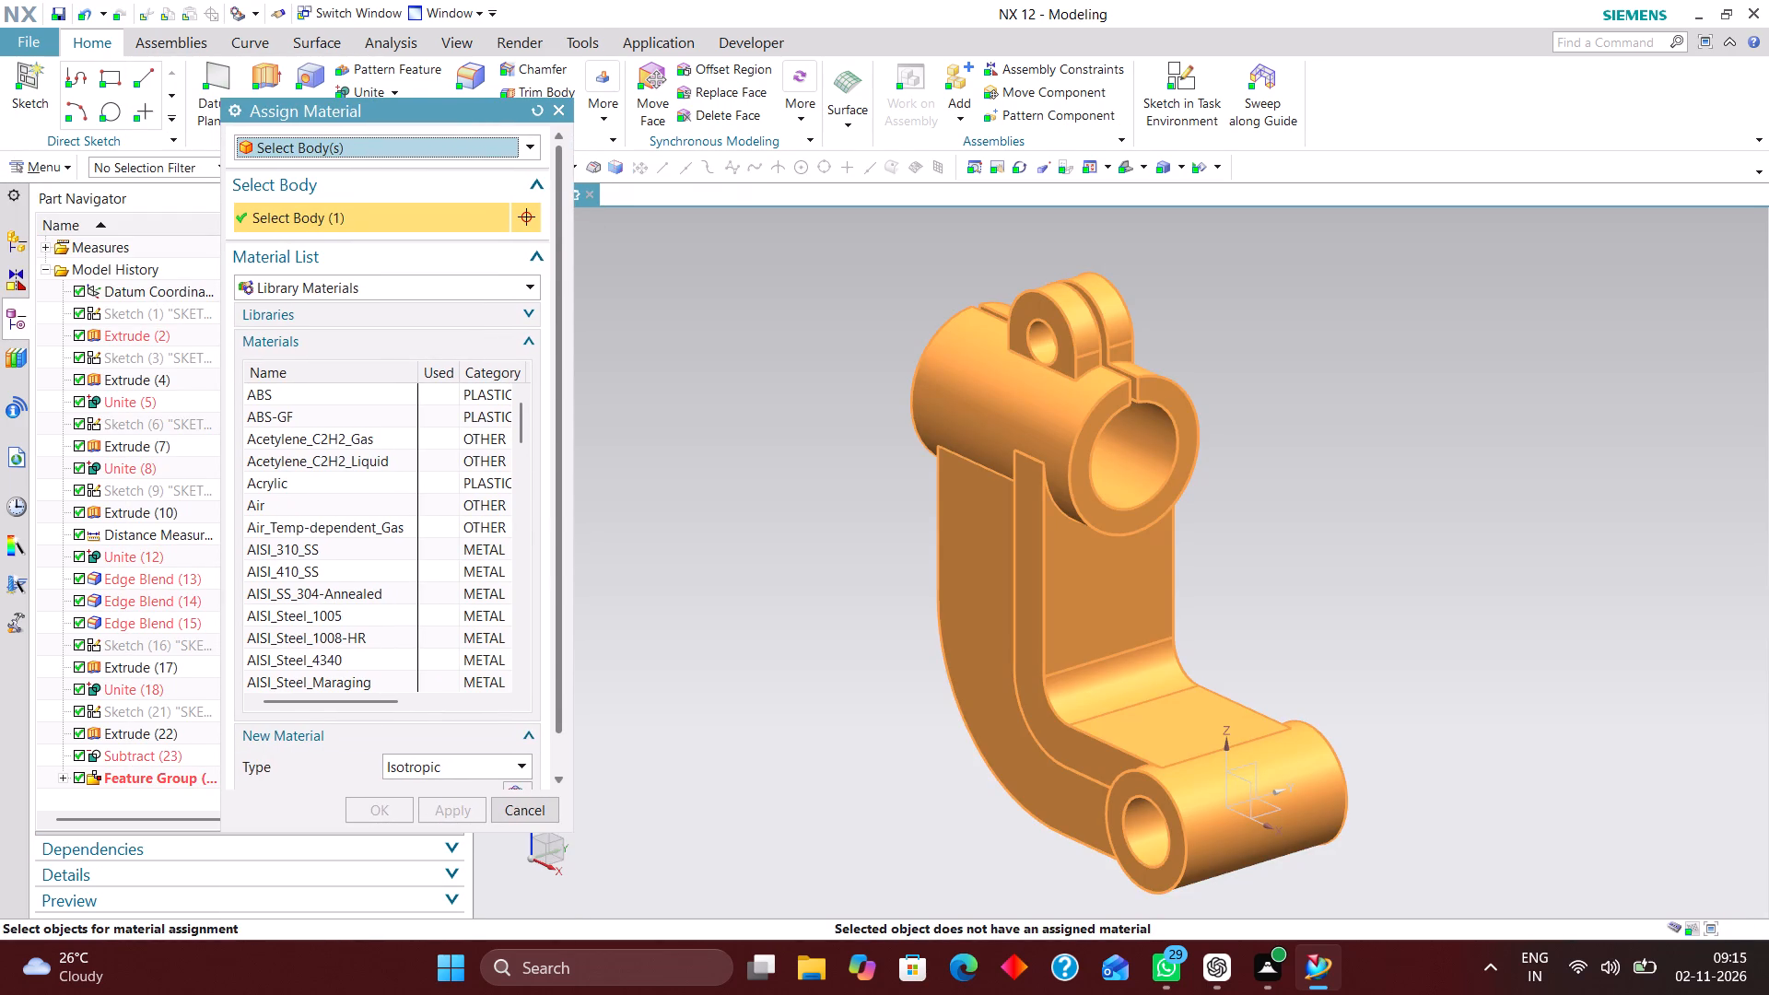
scroll(233, 493, down, 20)
scroll(233, 493, down, 1)
scroll(314, 549, up, 1)
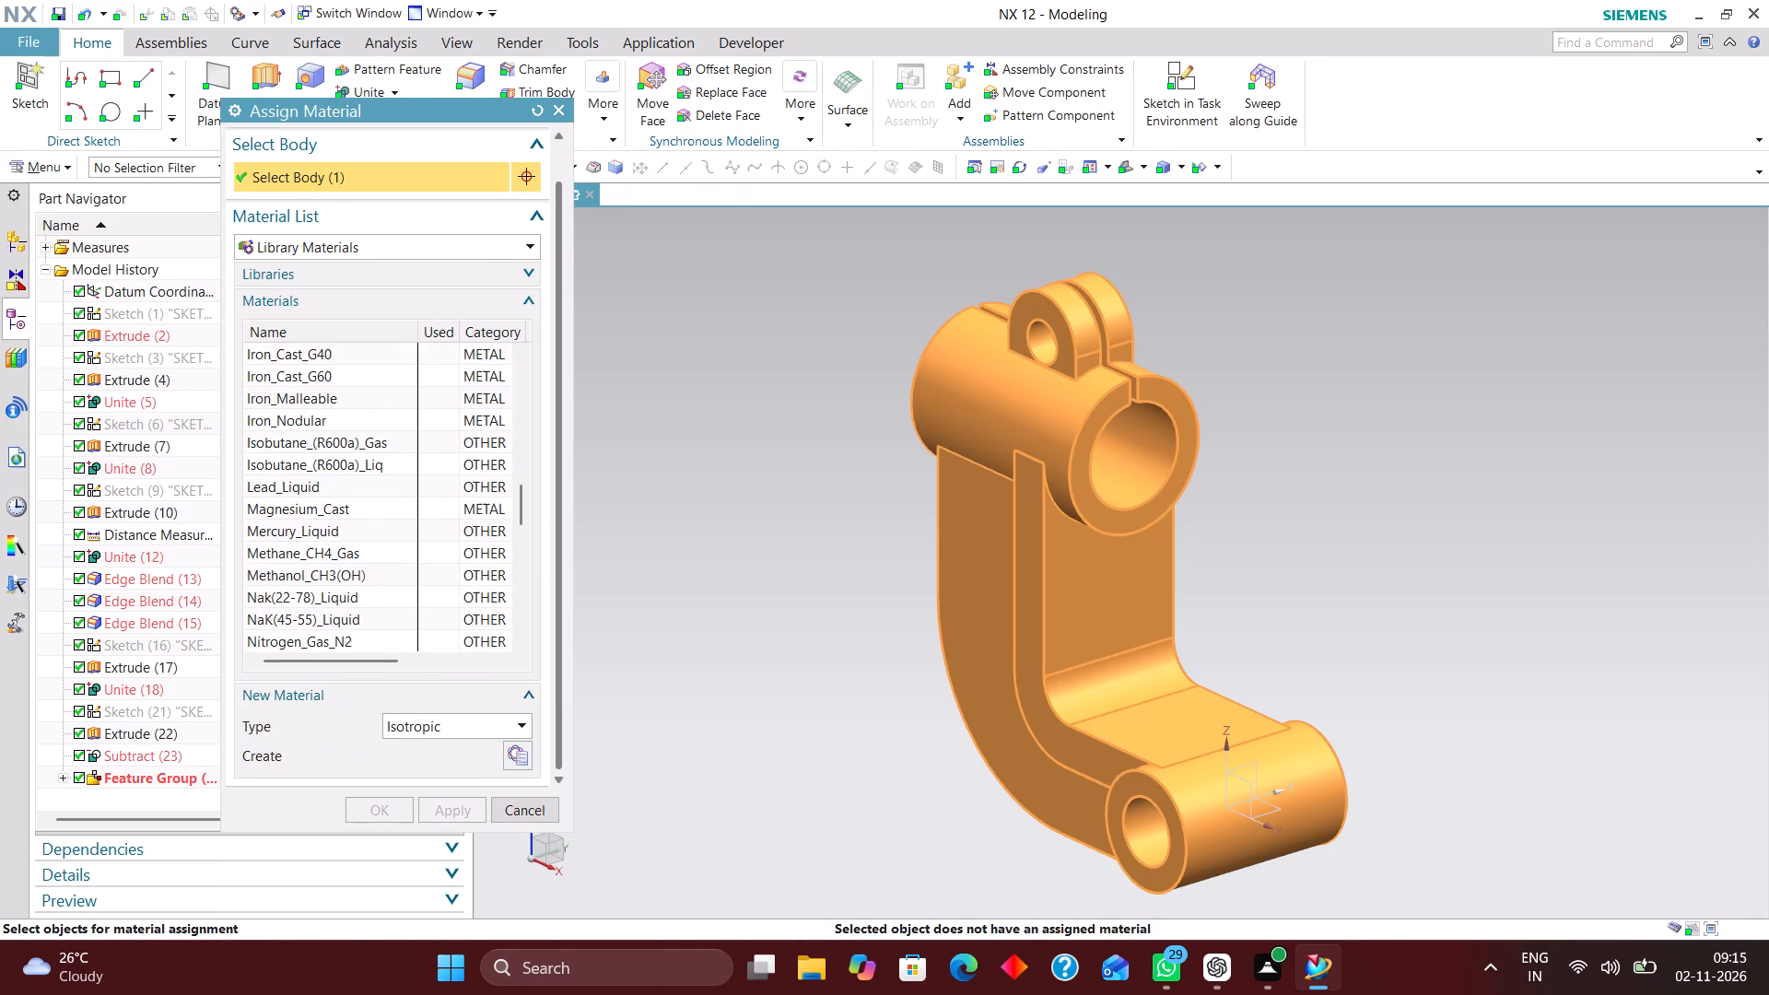
scroll(314, 554, up, 3)
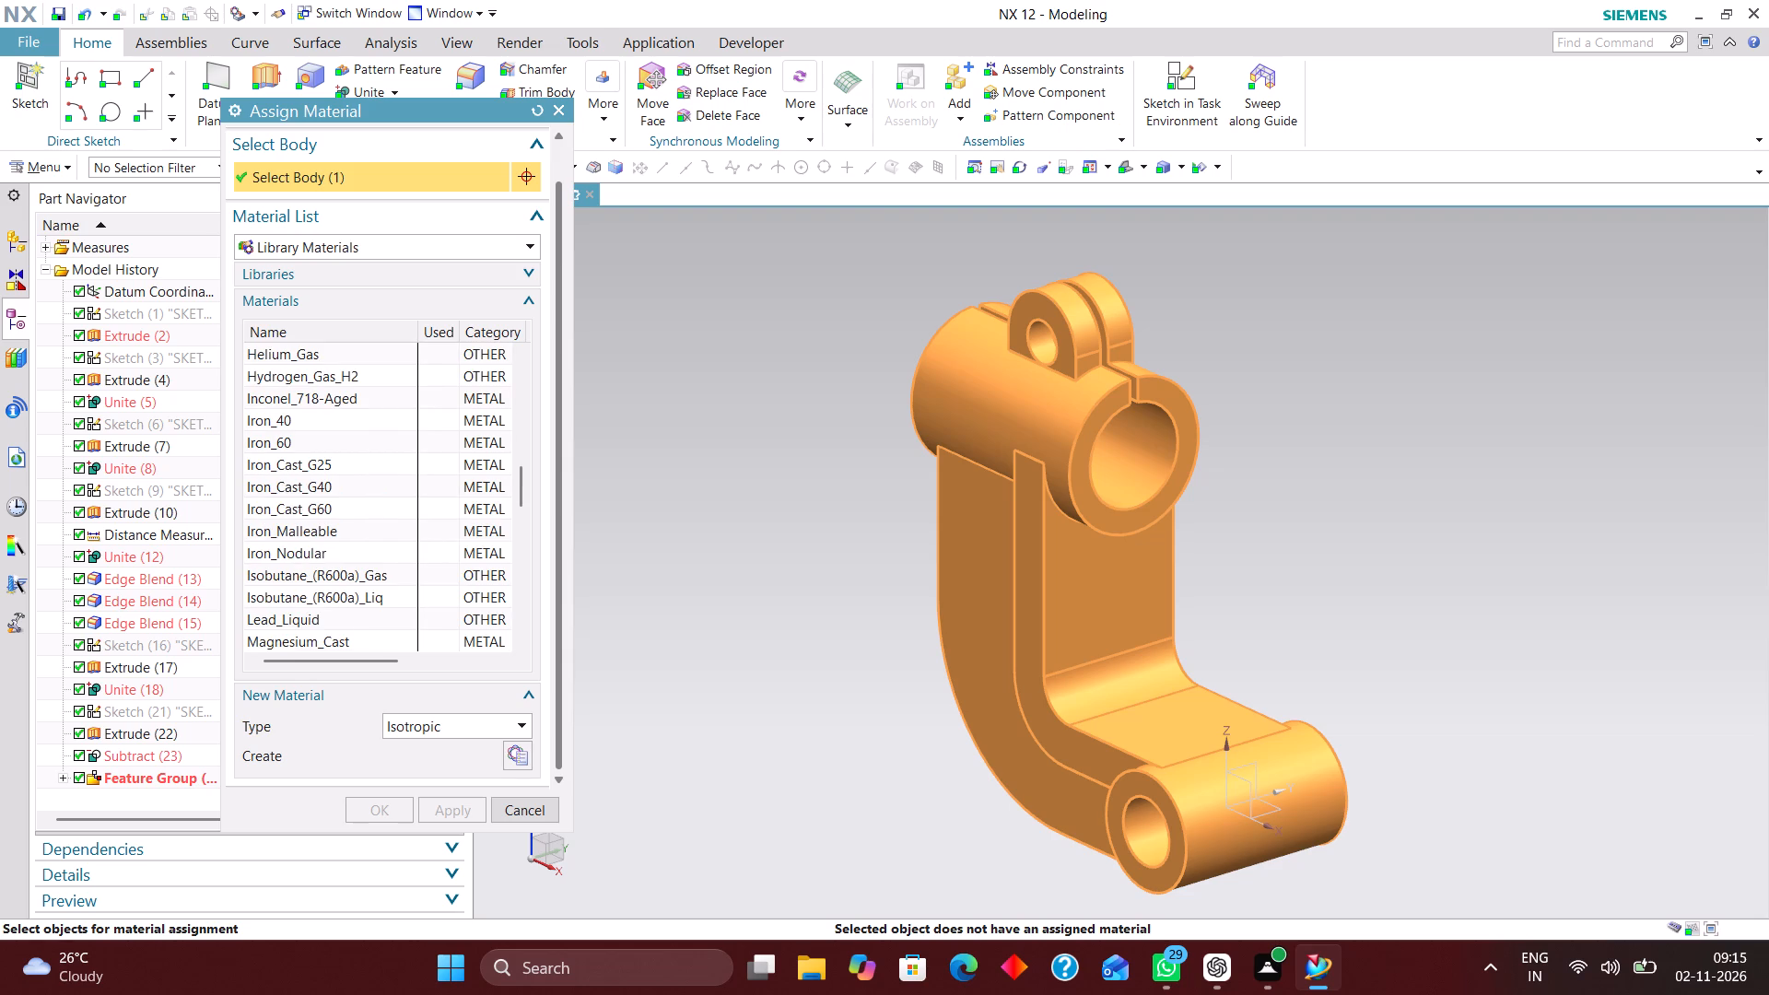
scroll(337, 479, down, 9)
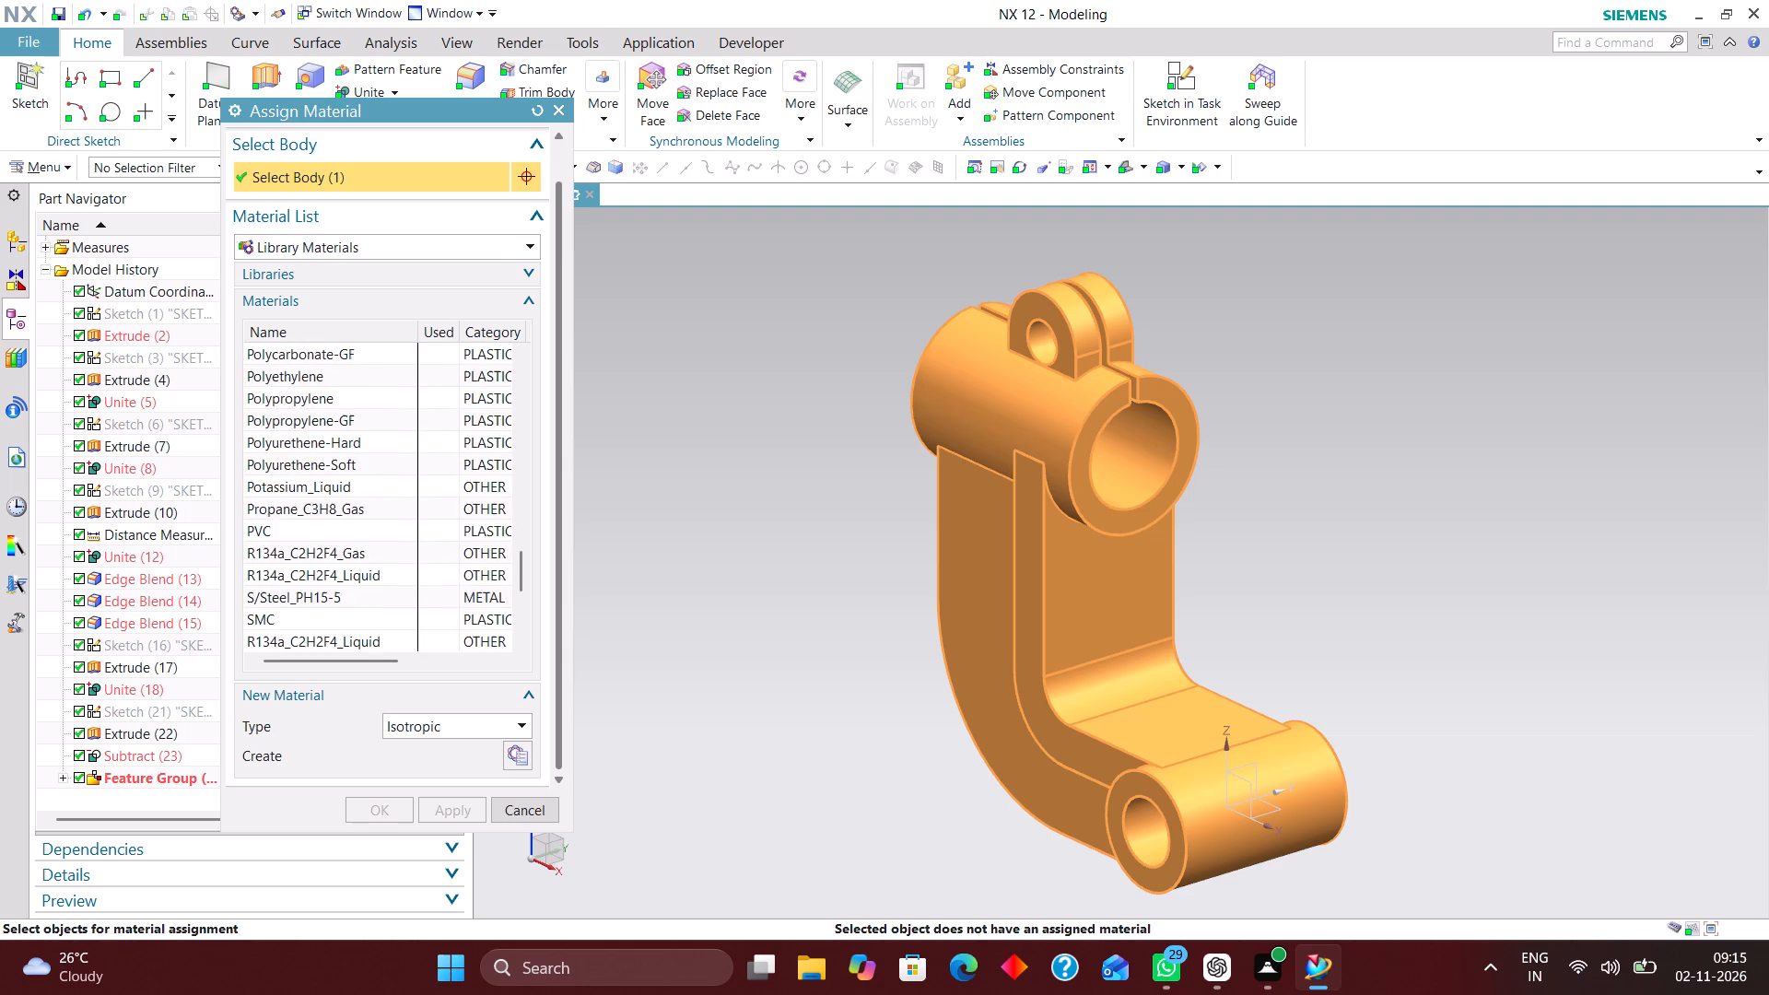
scroll(328, 544, down, 2)
scroll(328, 544, up, 9)
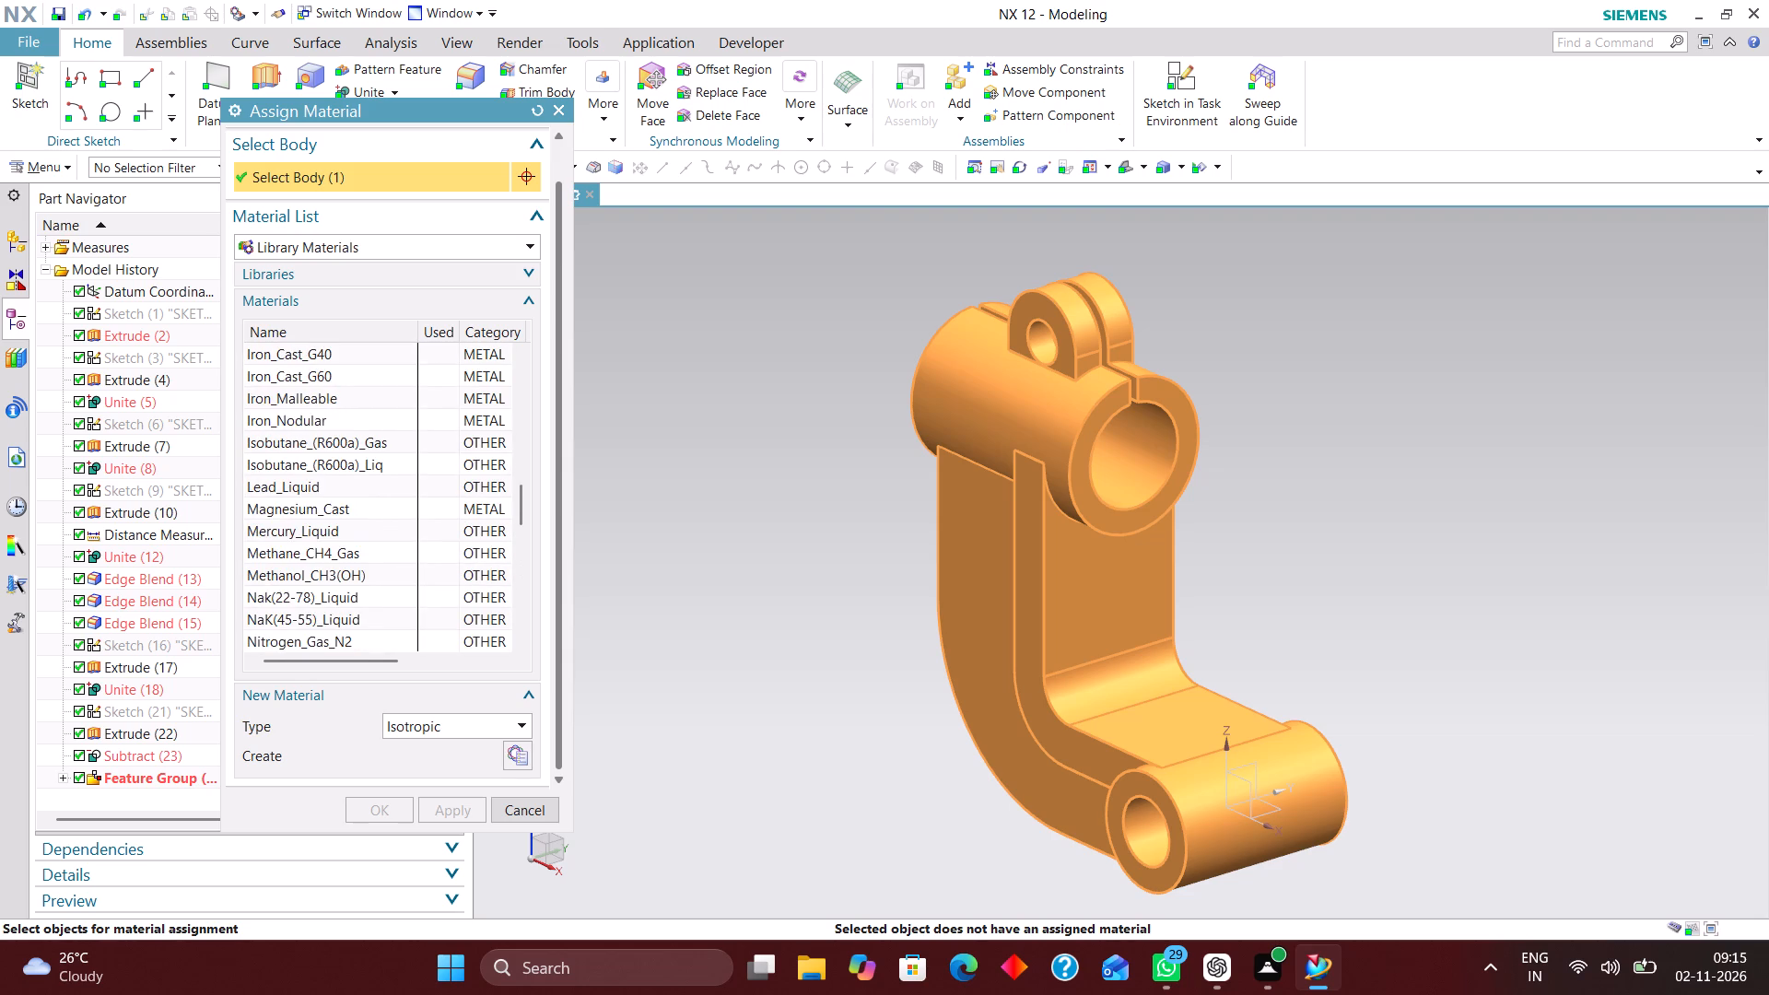
scroll(324, 487, up, 2)
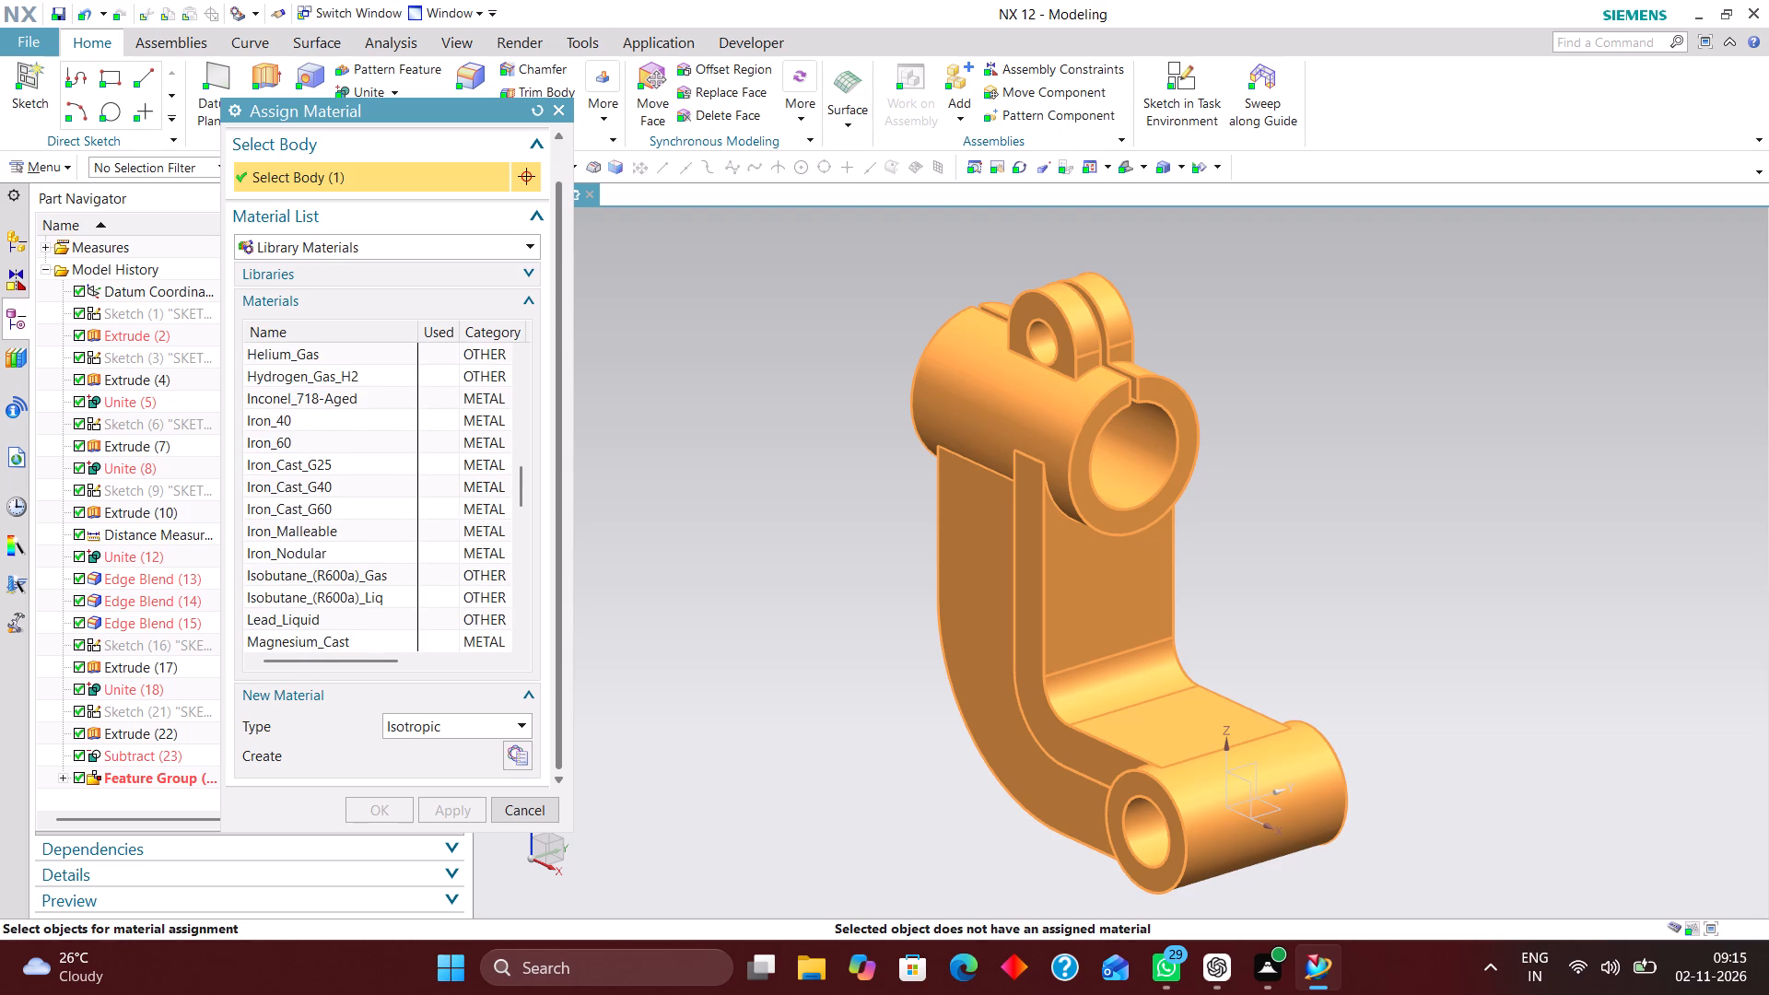
click(326, 439)
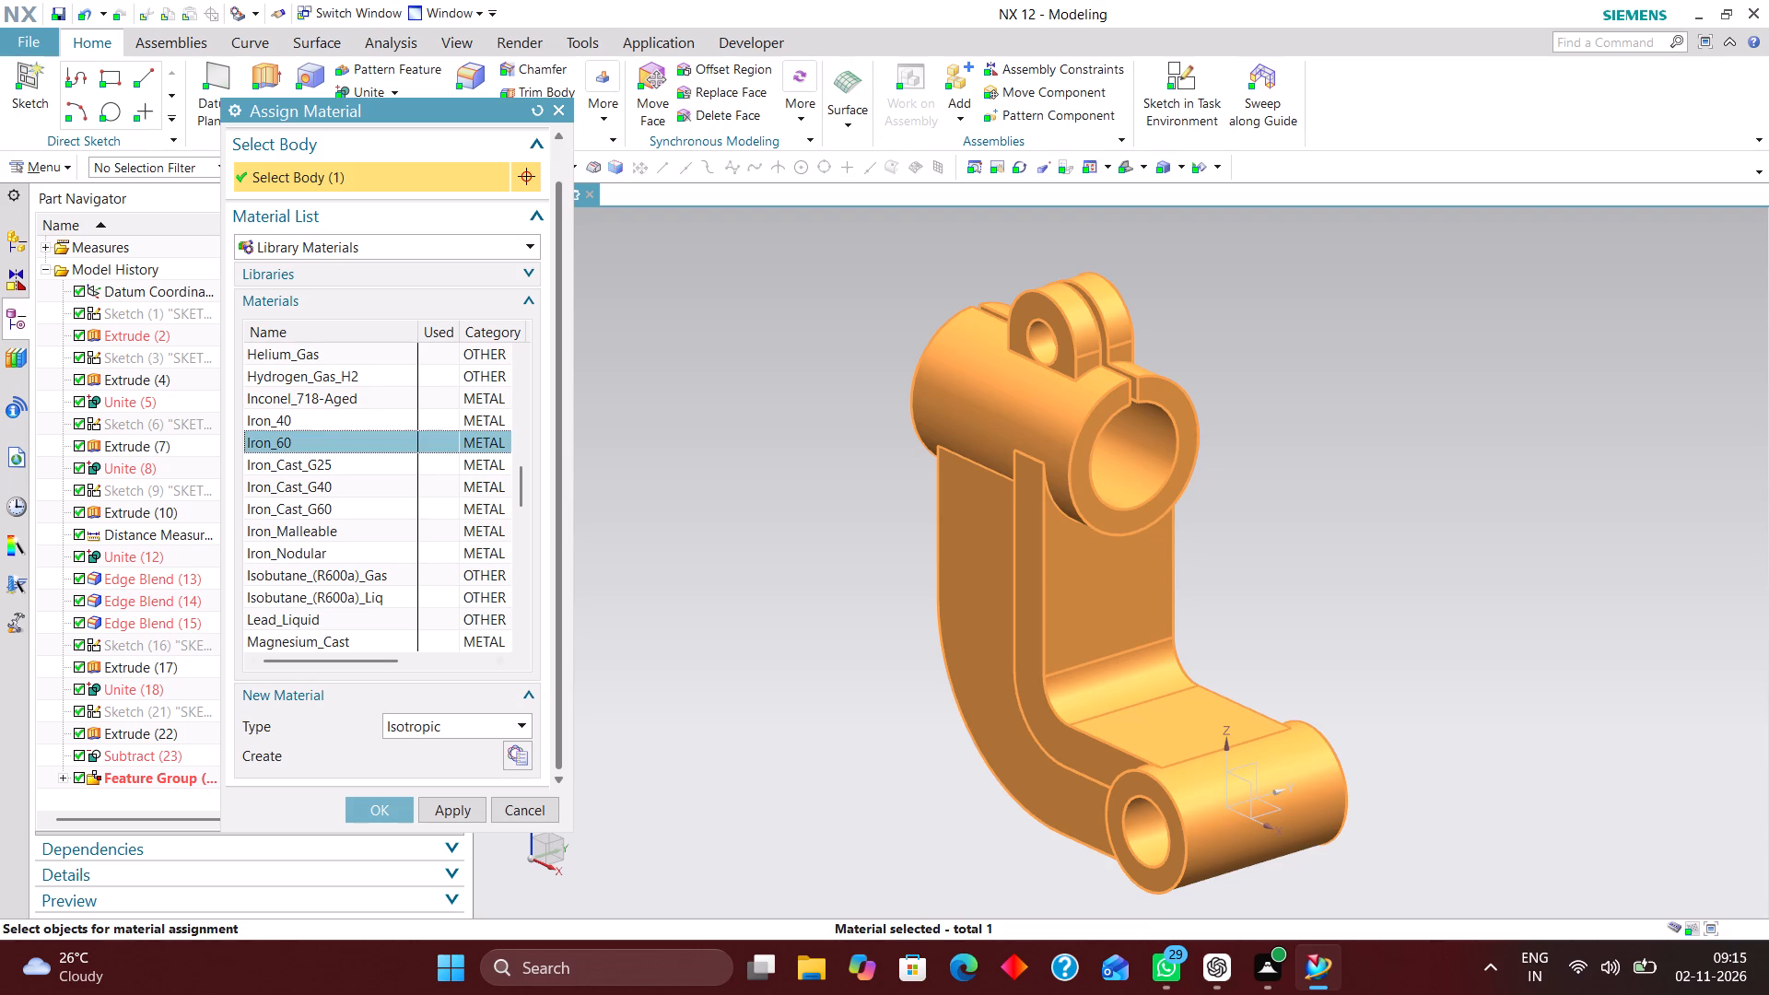
click(375, 804)
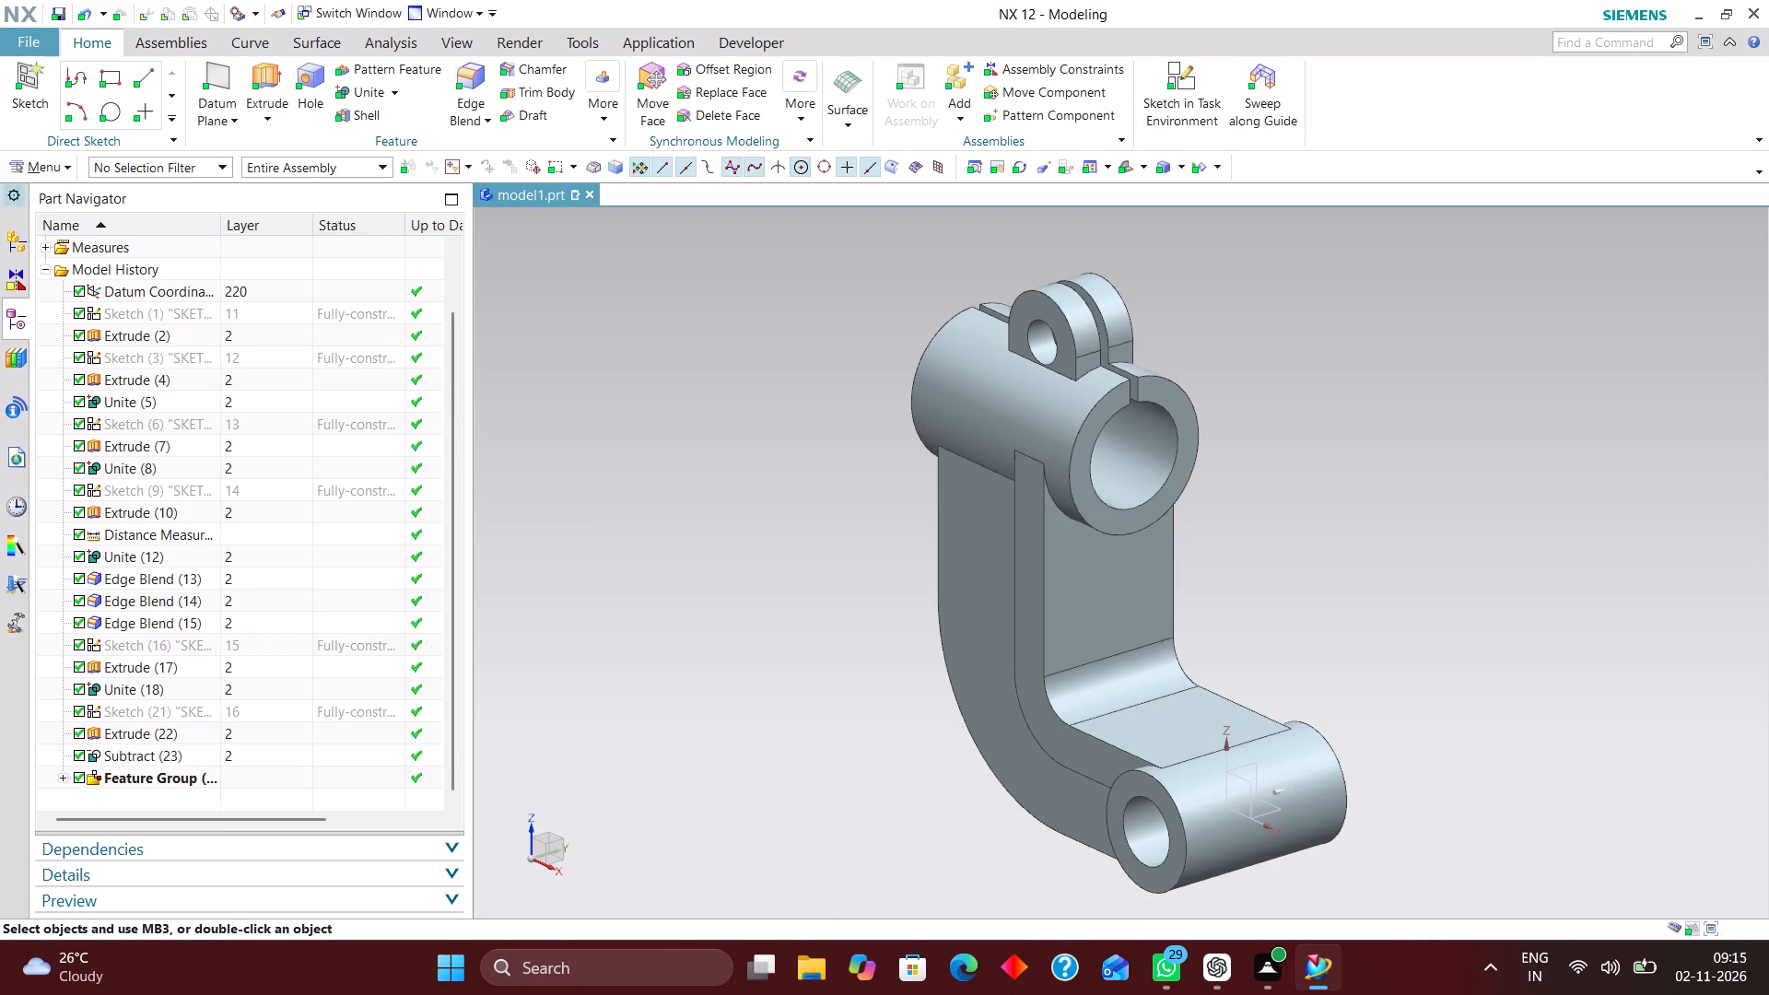
Enable updating weight data on save in the displayed part's properties and calculate the part's weight immediately.
click(50, 165)
click(74, 195)
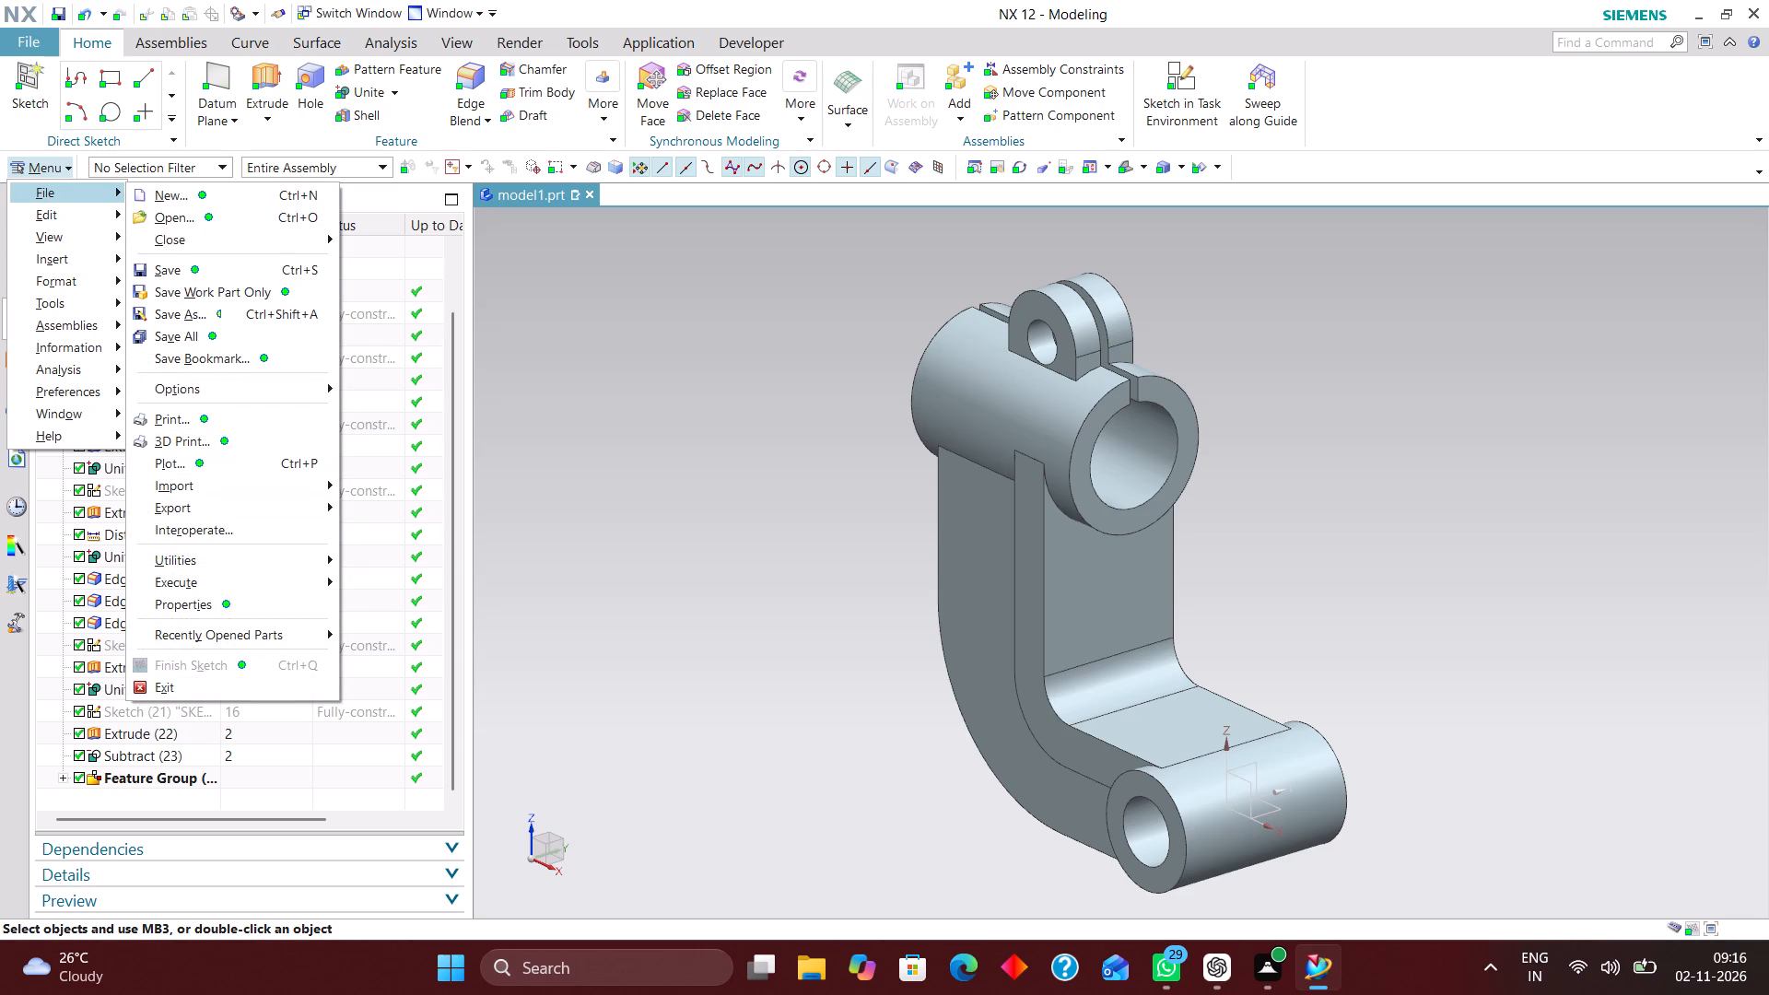
click(240, 602)
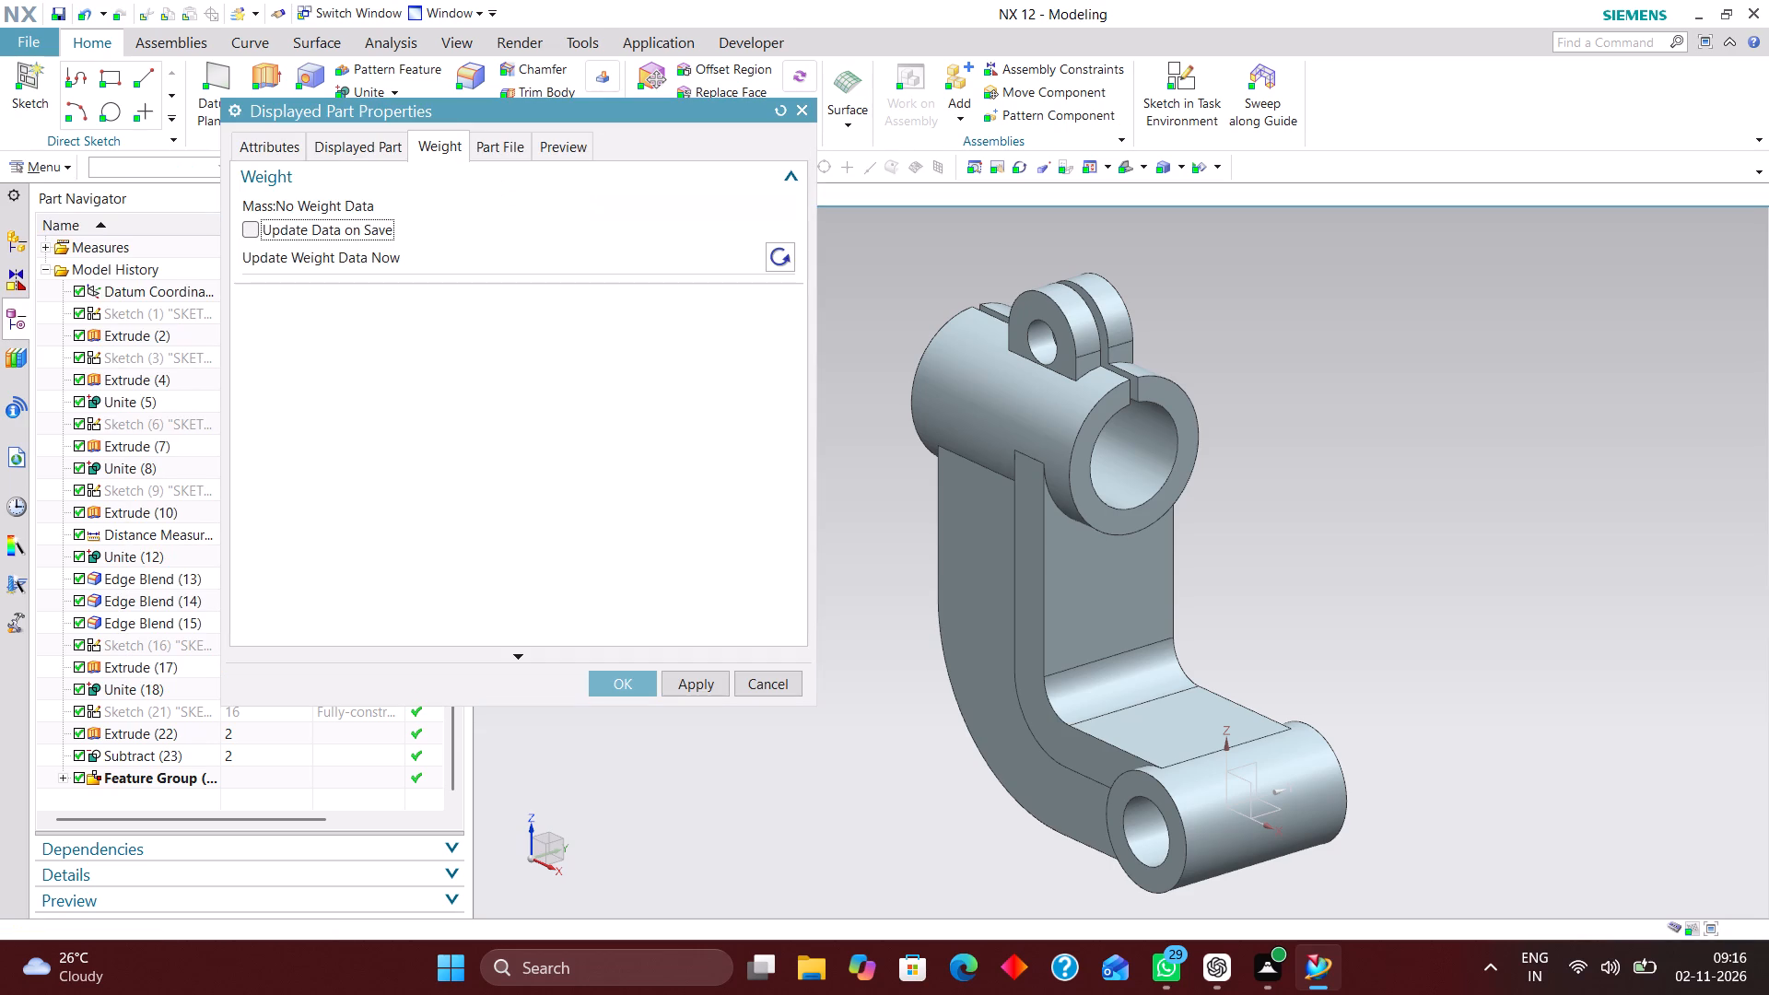
click(256, 230)
click(778, 261)
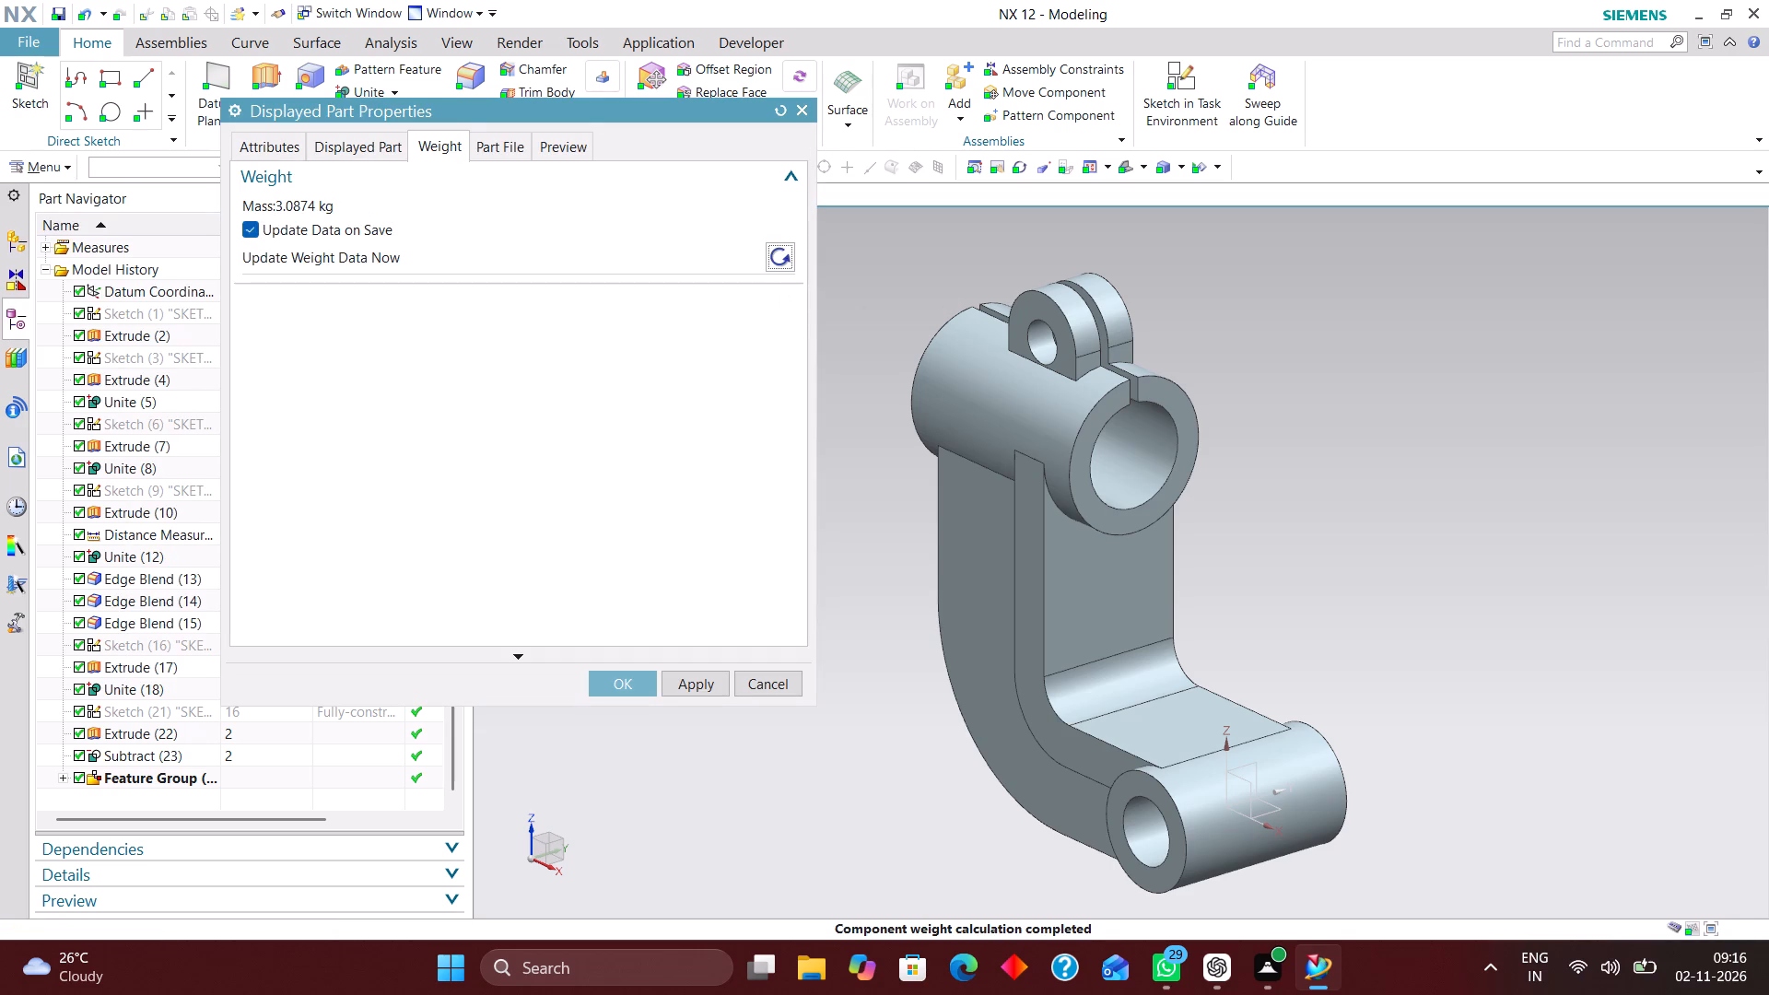
click(619, 684)
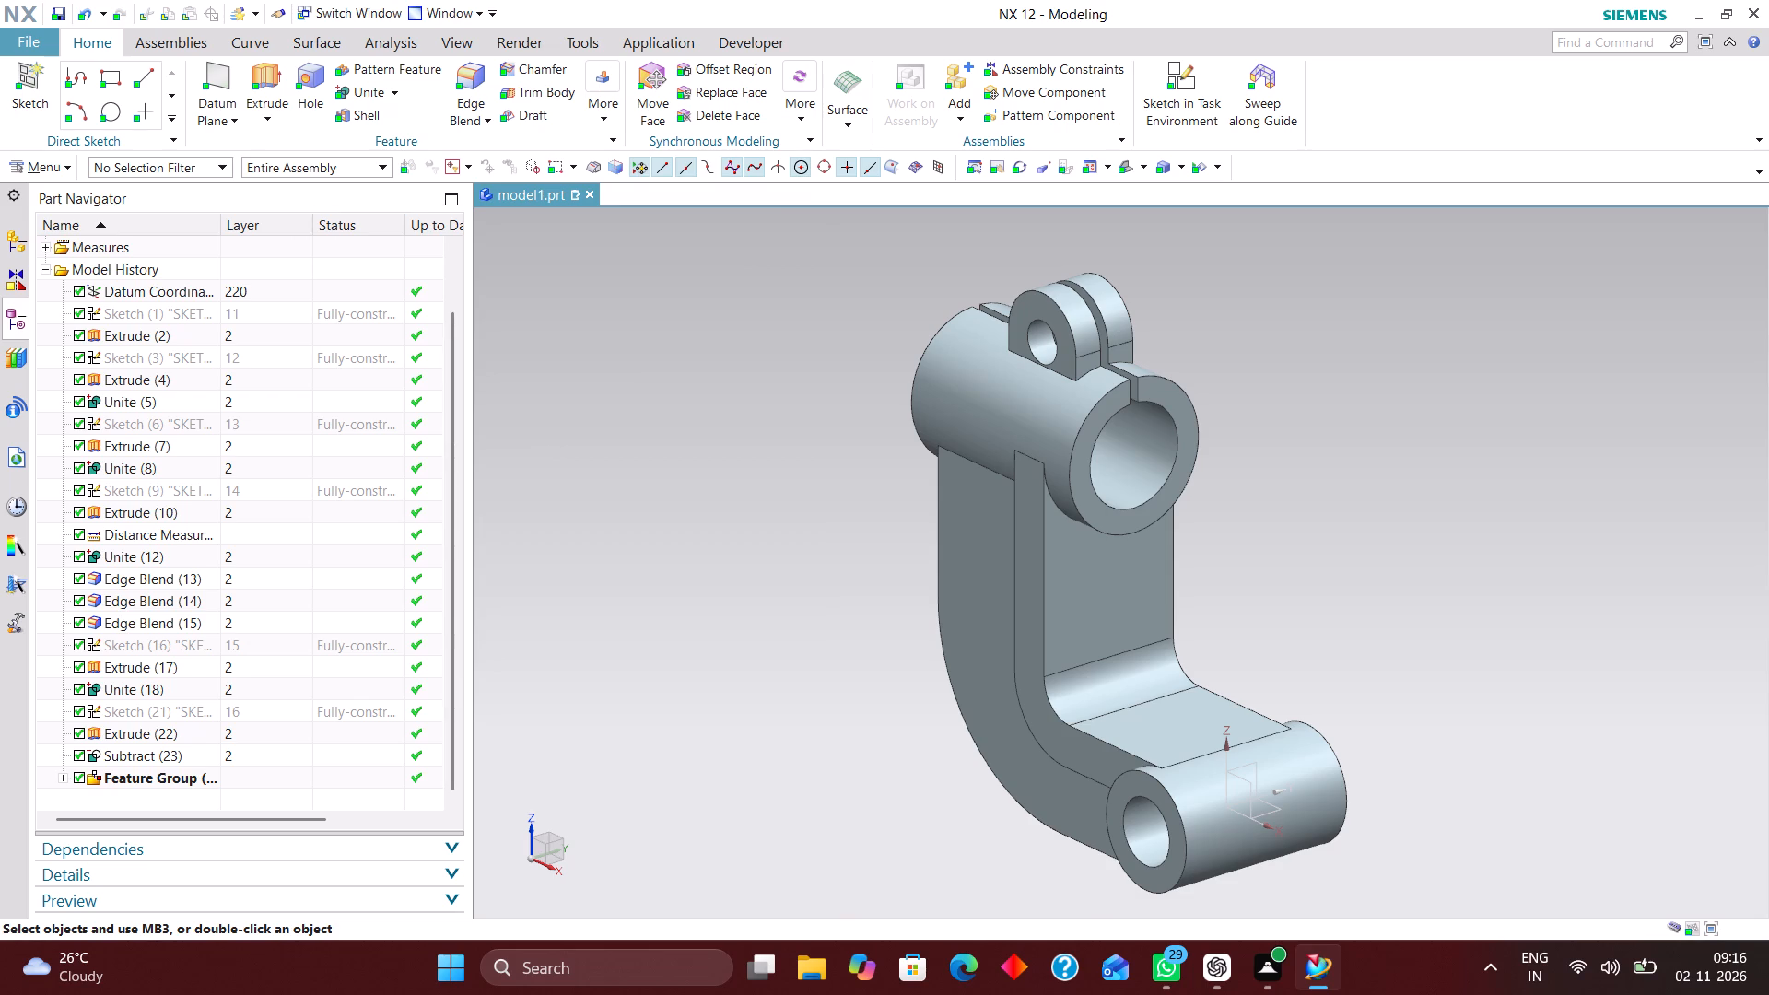
Create a new group containing the bracket's solid body, keeping the default name and display settings.
click(57, 163)
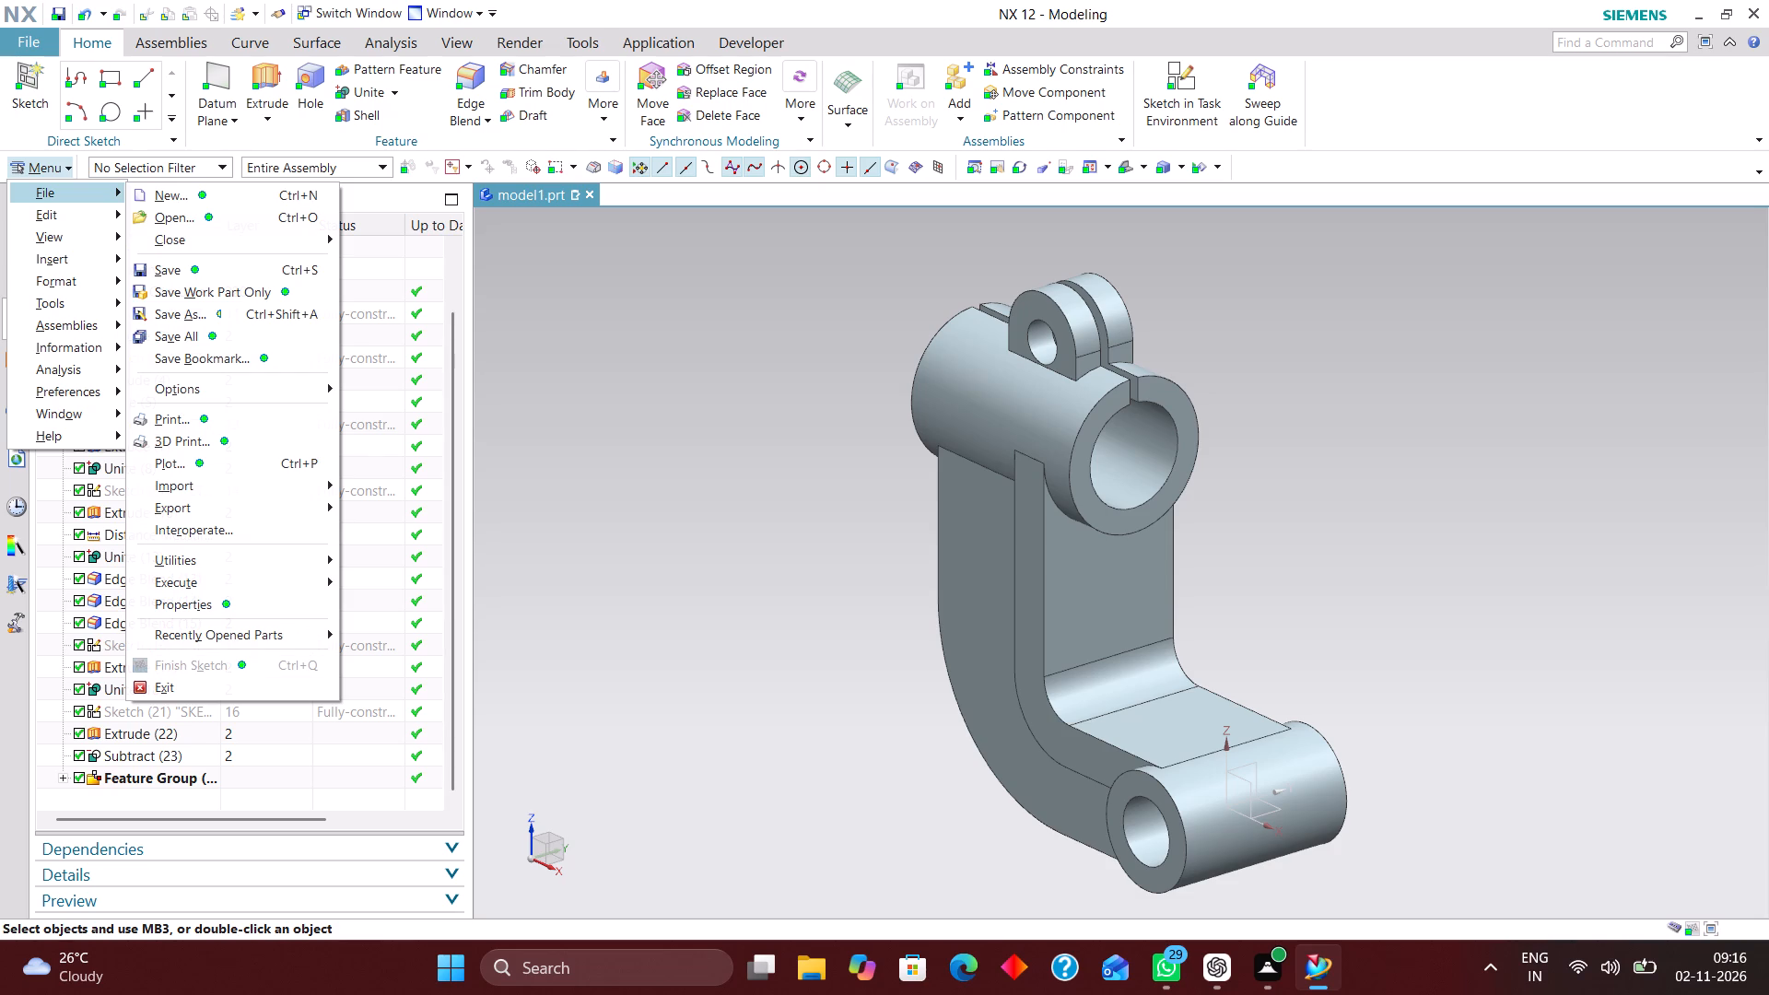
click(91, 284)
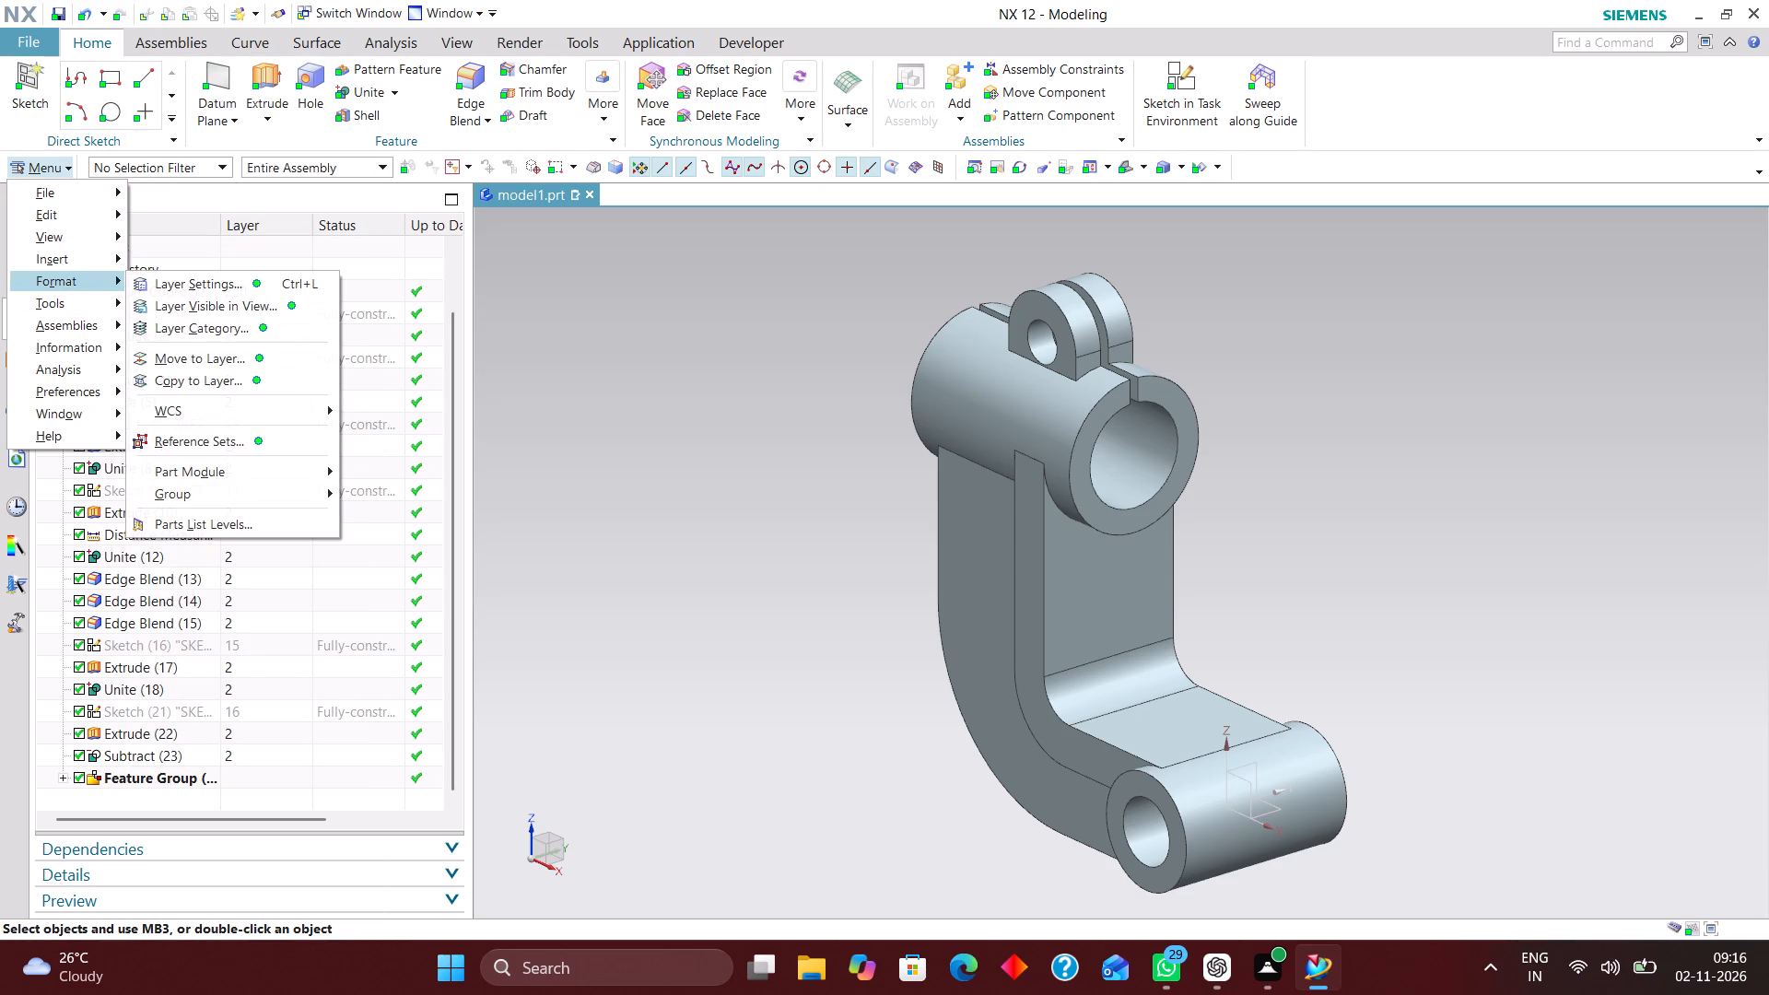
click(237, 488)
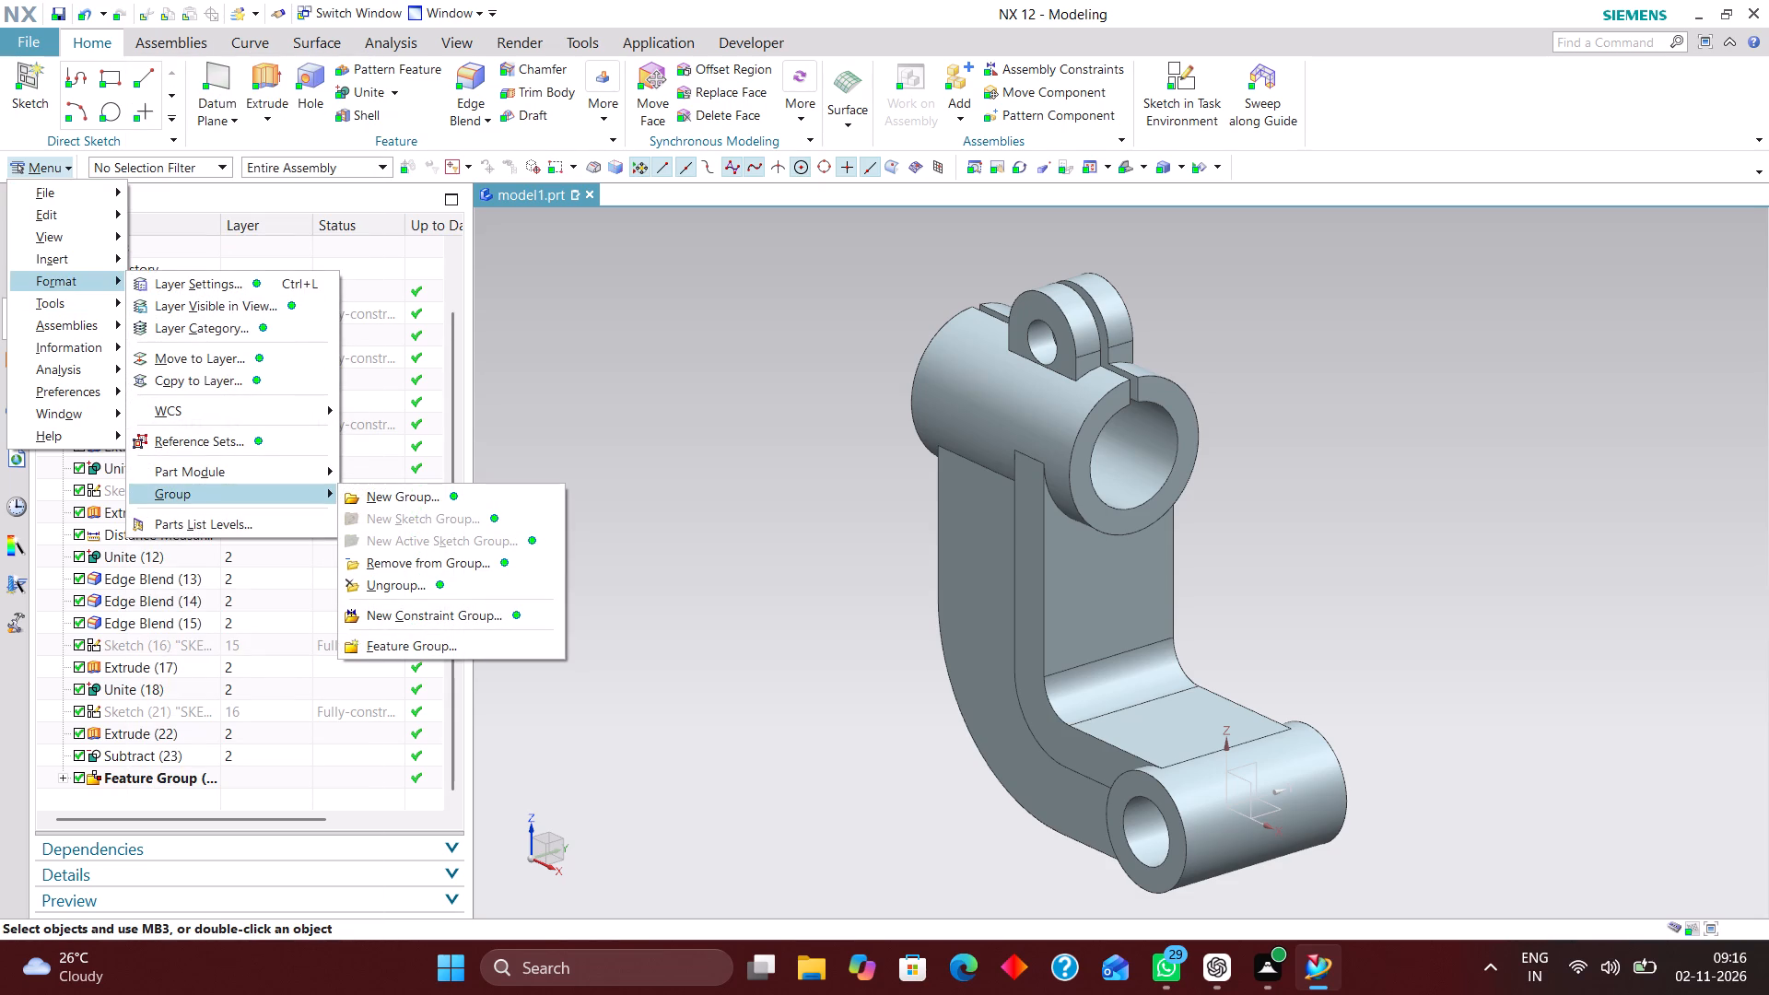
click(467, 500)
click(1040, 570)
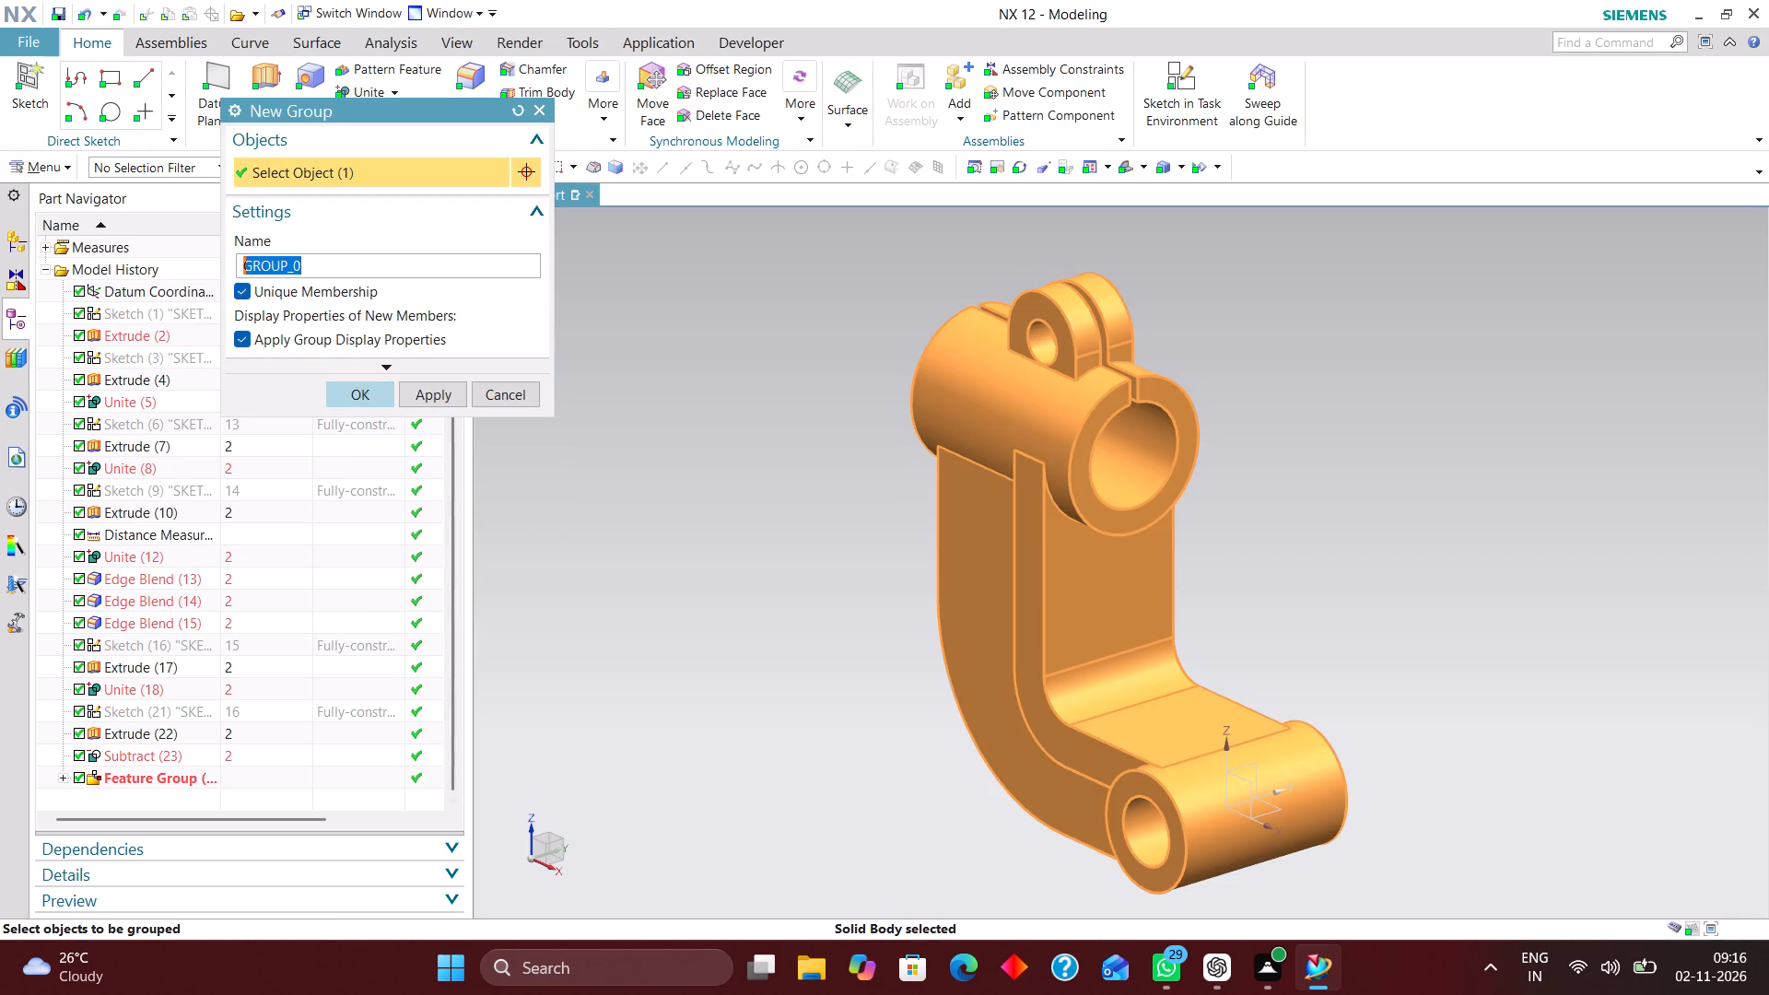
click(363, 389)
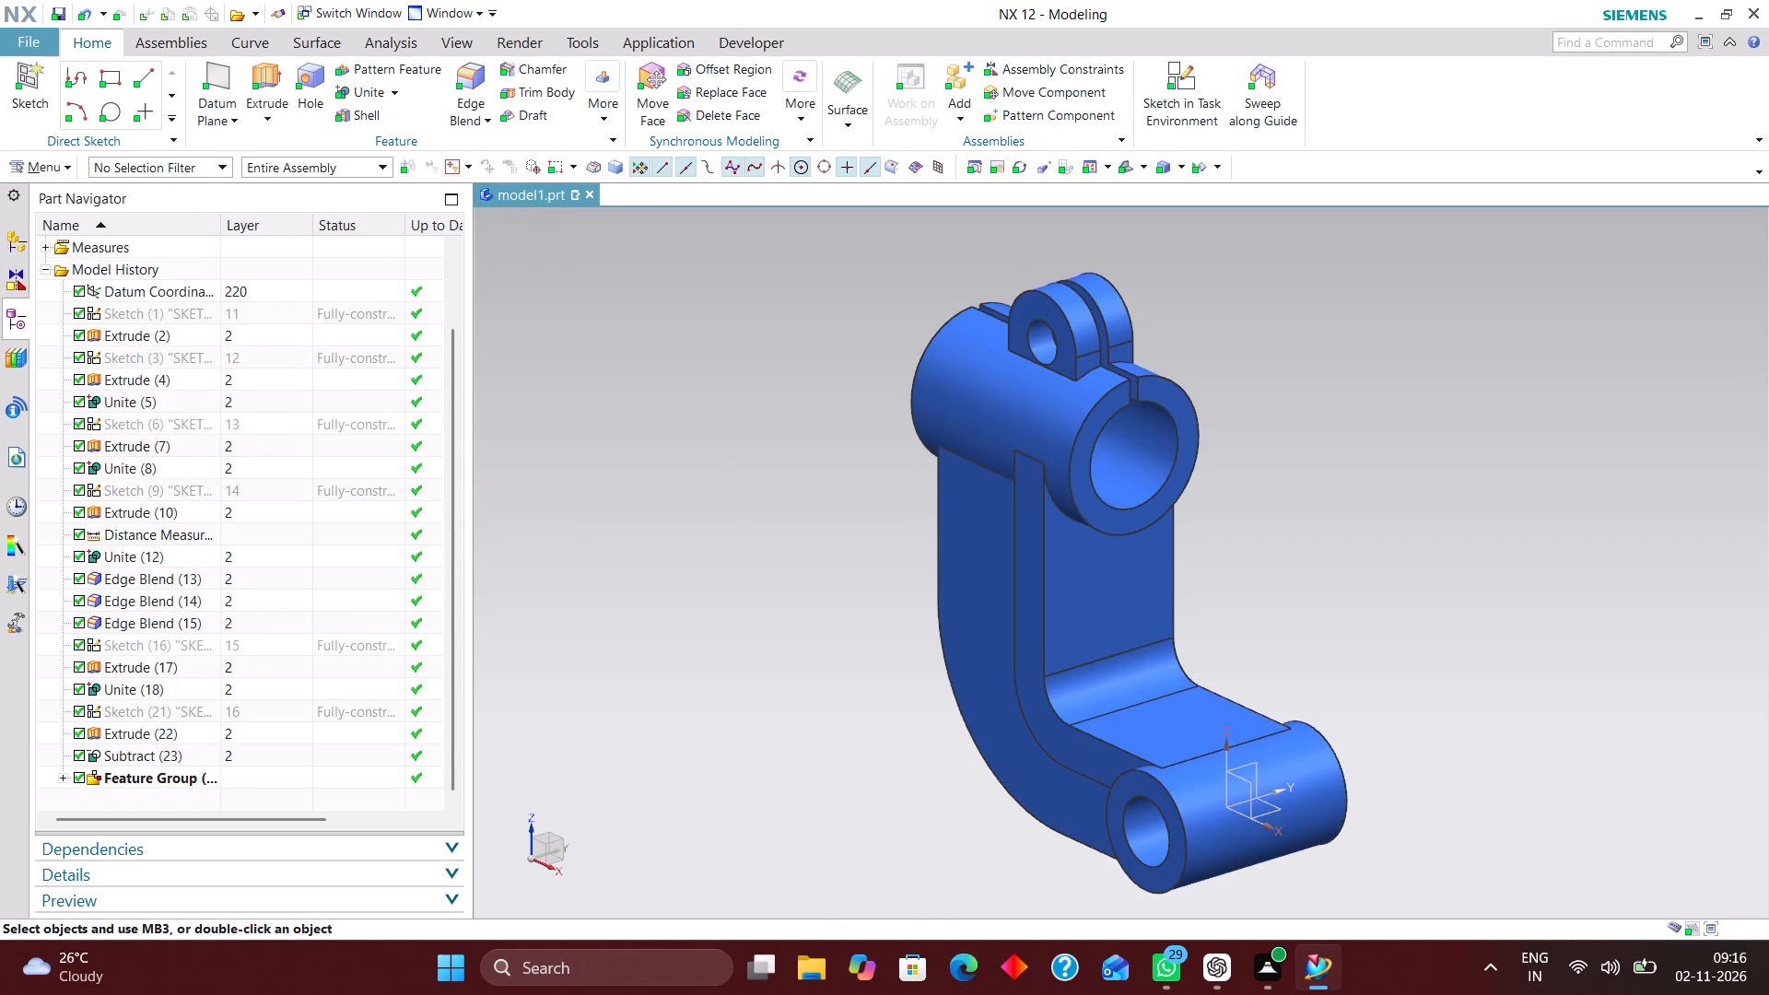
Start Part Cleanup for the work part and enable every serious delete action, from unused expressions through part family data.
click(62, 168)
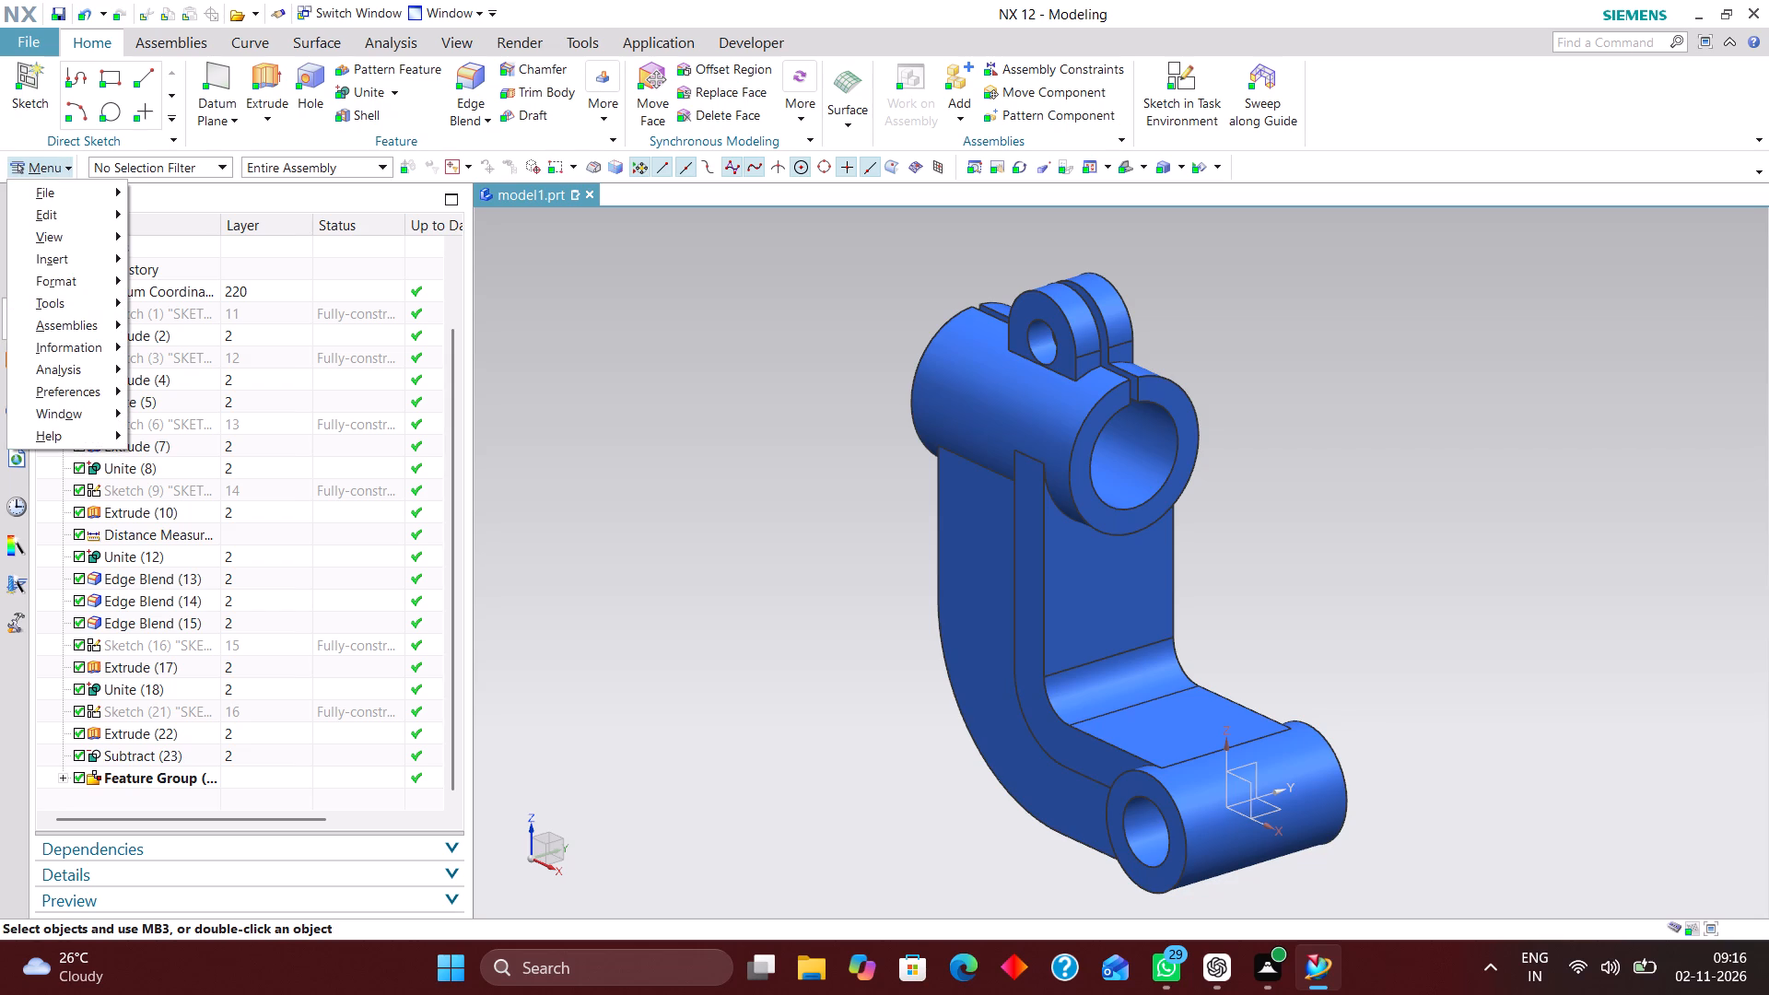
click(79, 195)
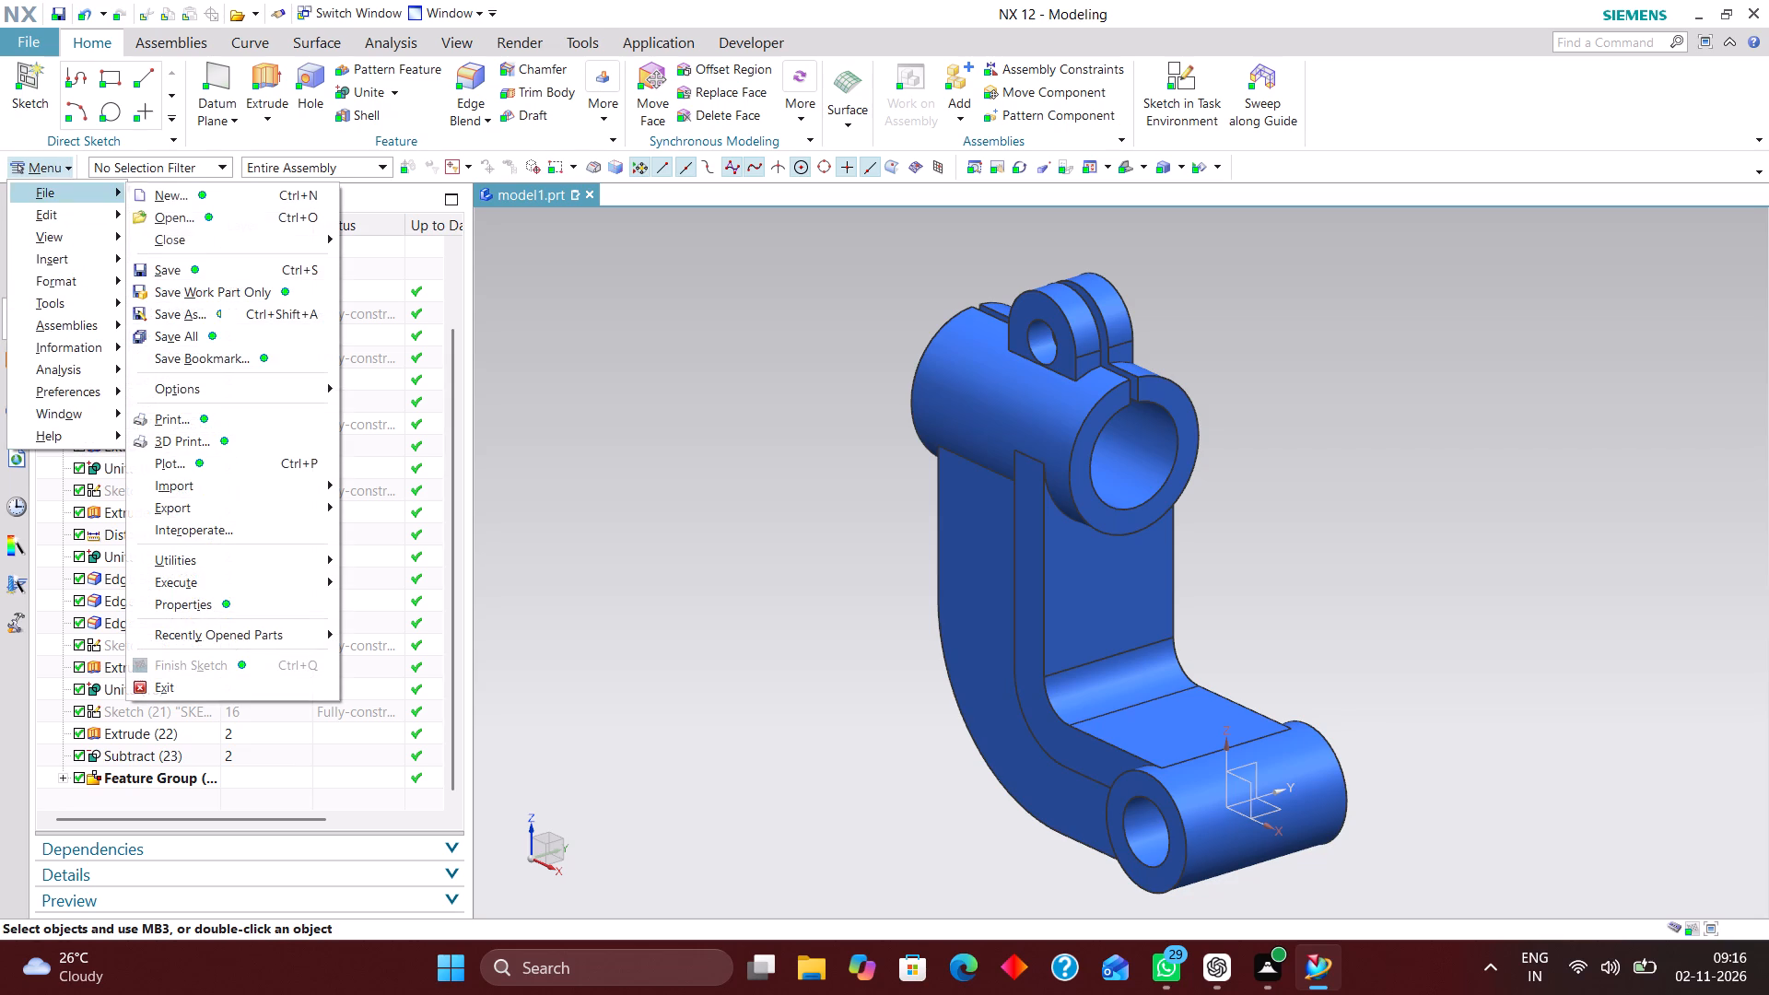
click(265, 552)
click(461, 876)
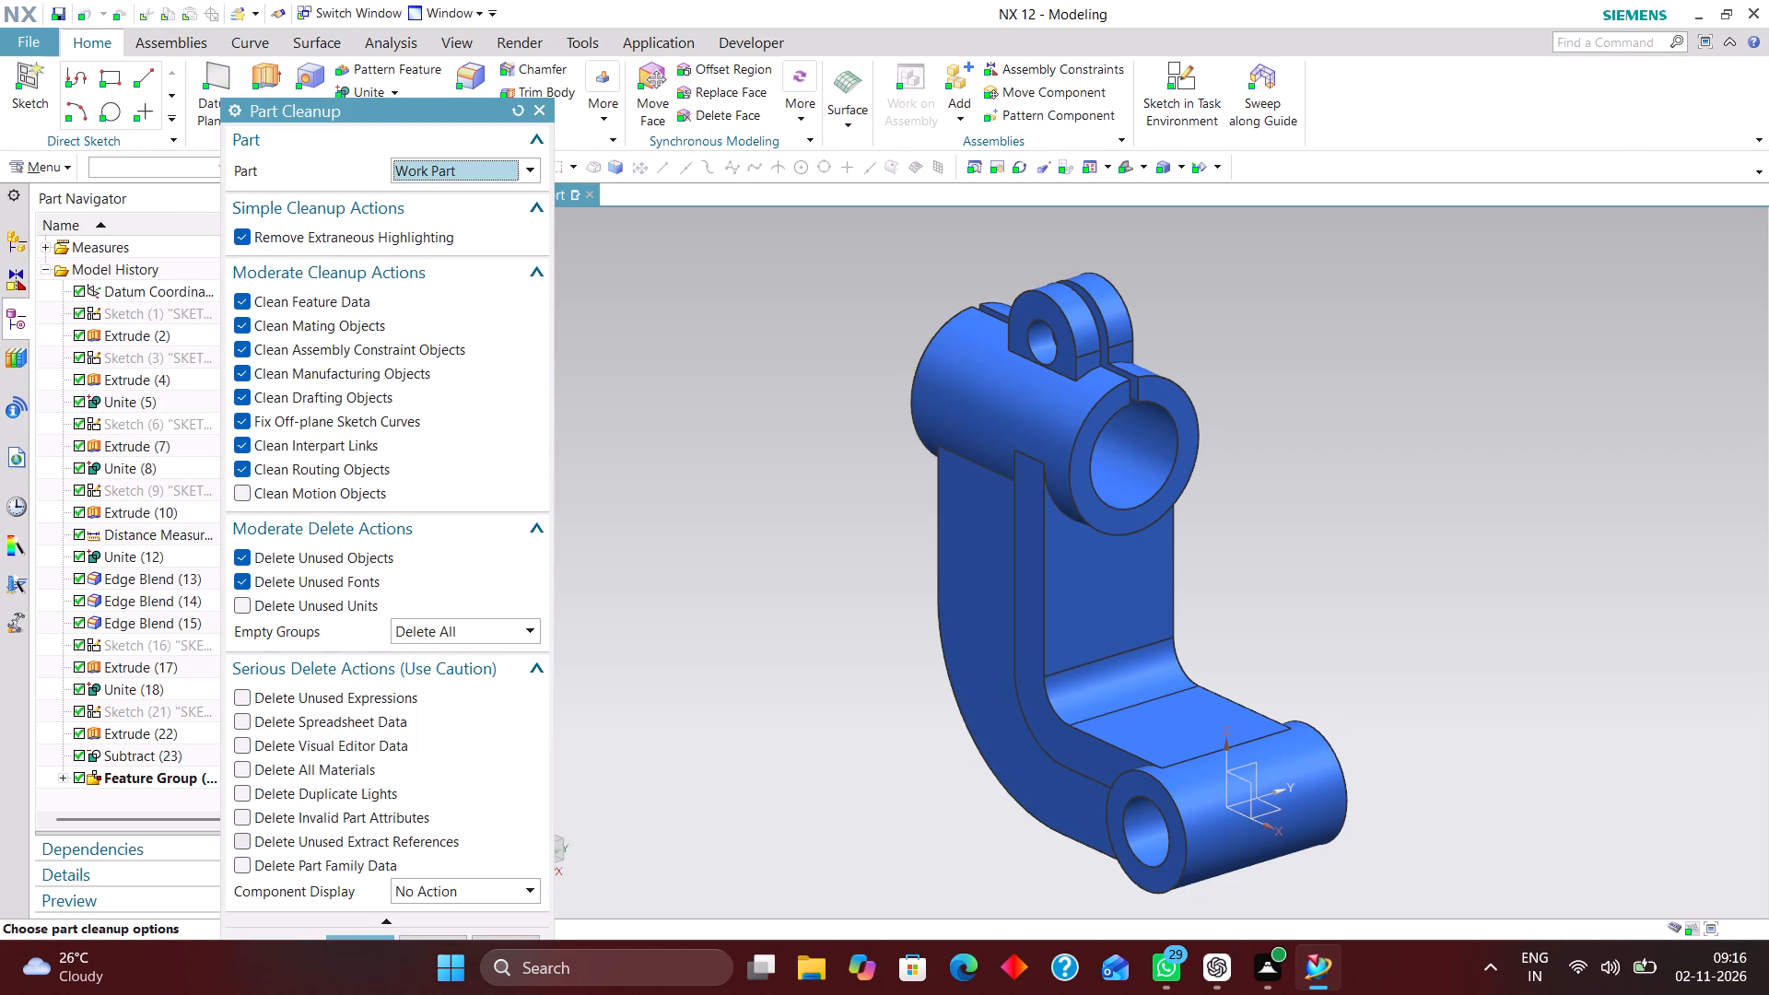
scroll(313, 433, down, 4)
click(248, 702)
click(254, 720)
click(262, 743)
click(272, 770)
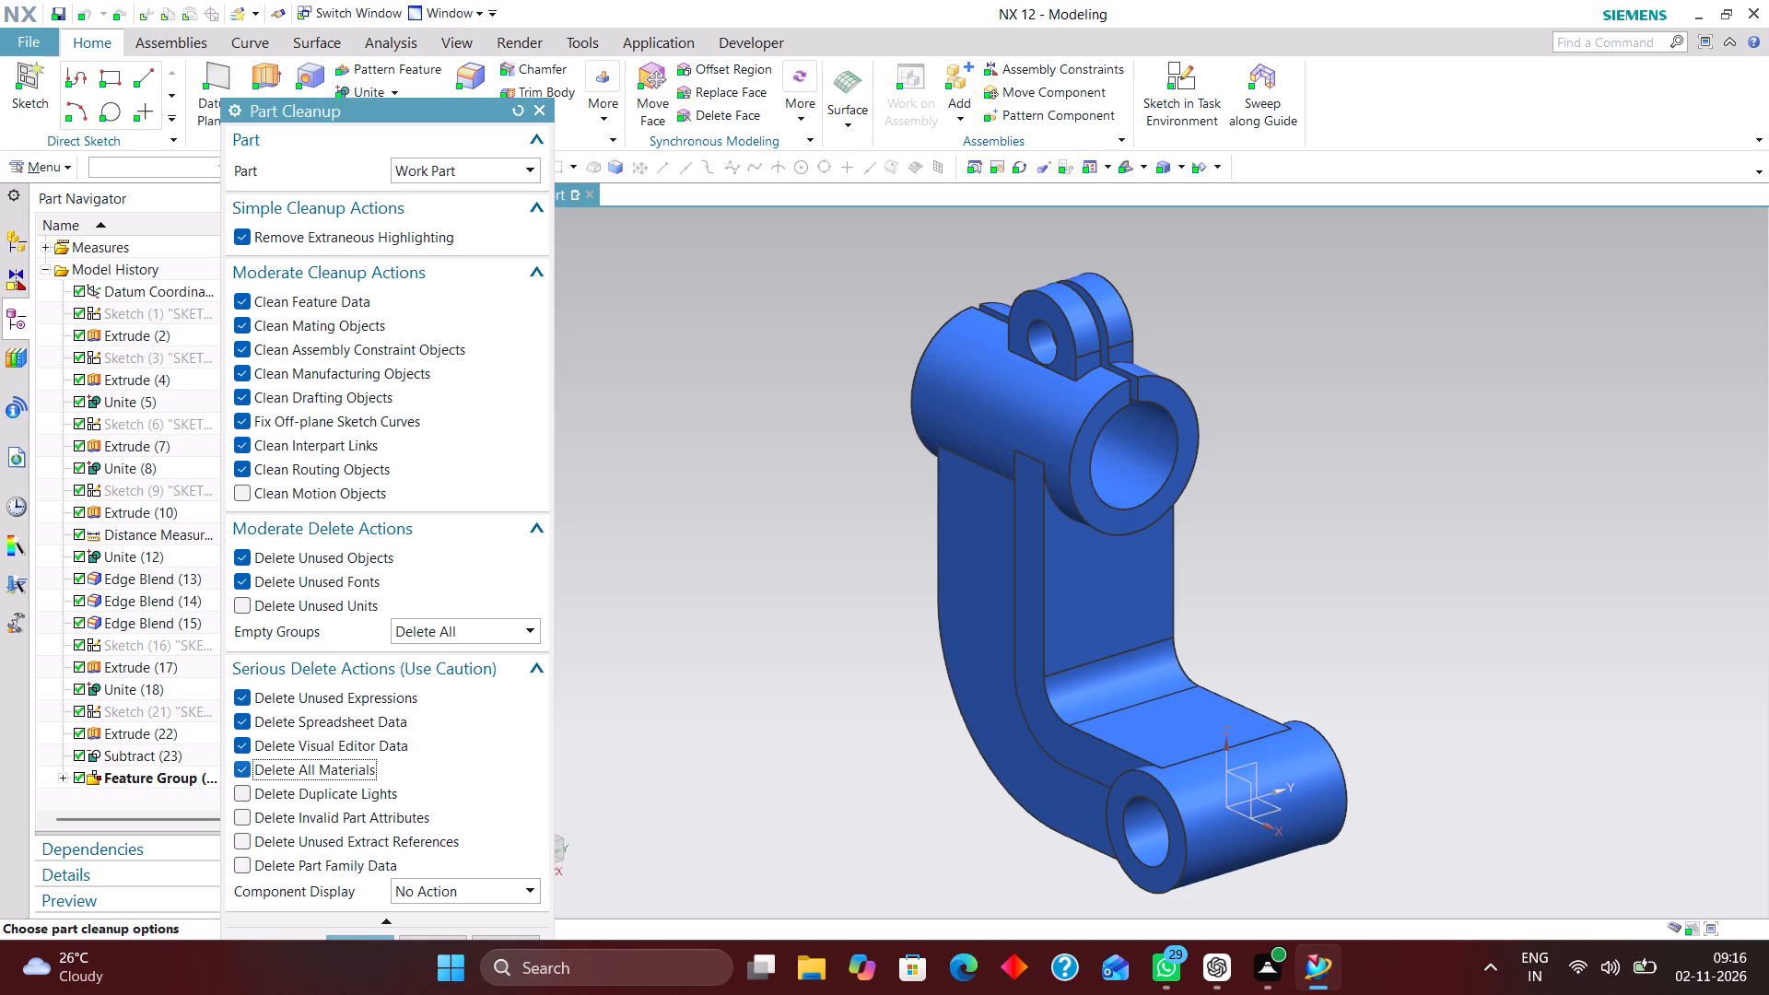
click(259, 795)
click(263, 815)
click(264, 832)
click(263, 858)
Set the cleanup's component display to Remove All Changes, include deleting unused units, and run the part cleanup.
click(459, 887)
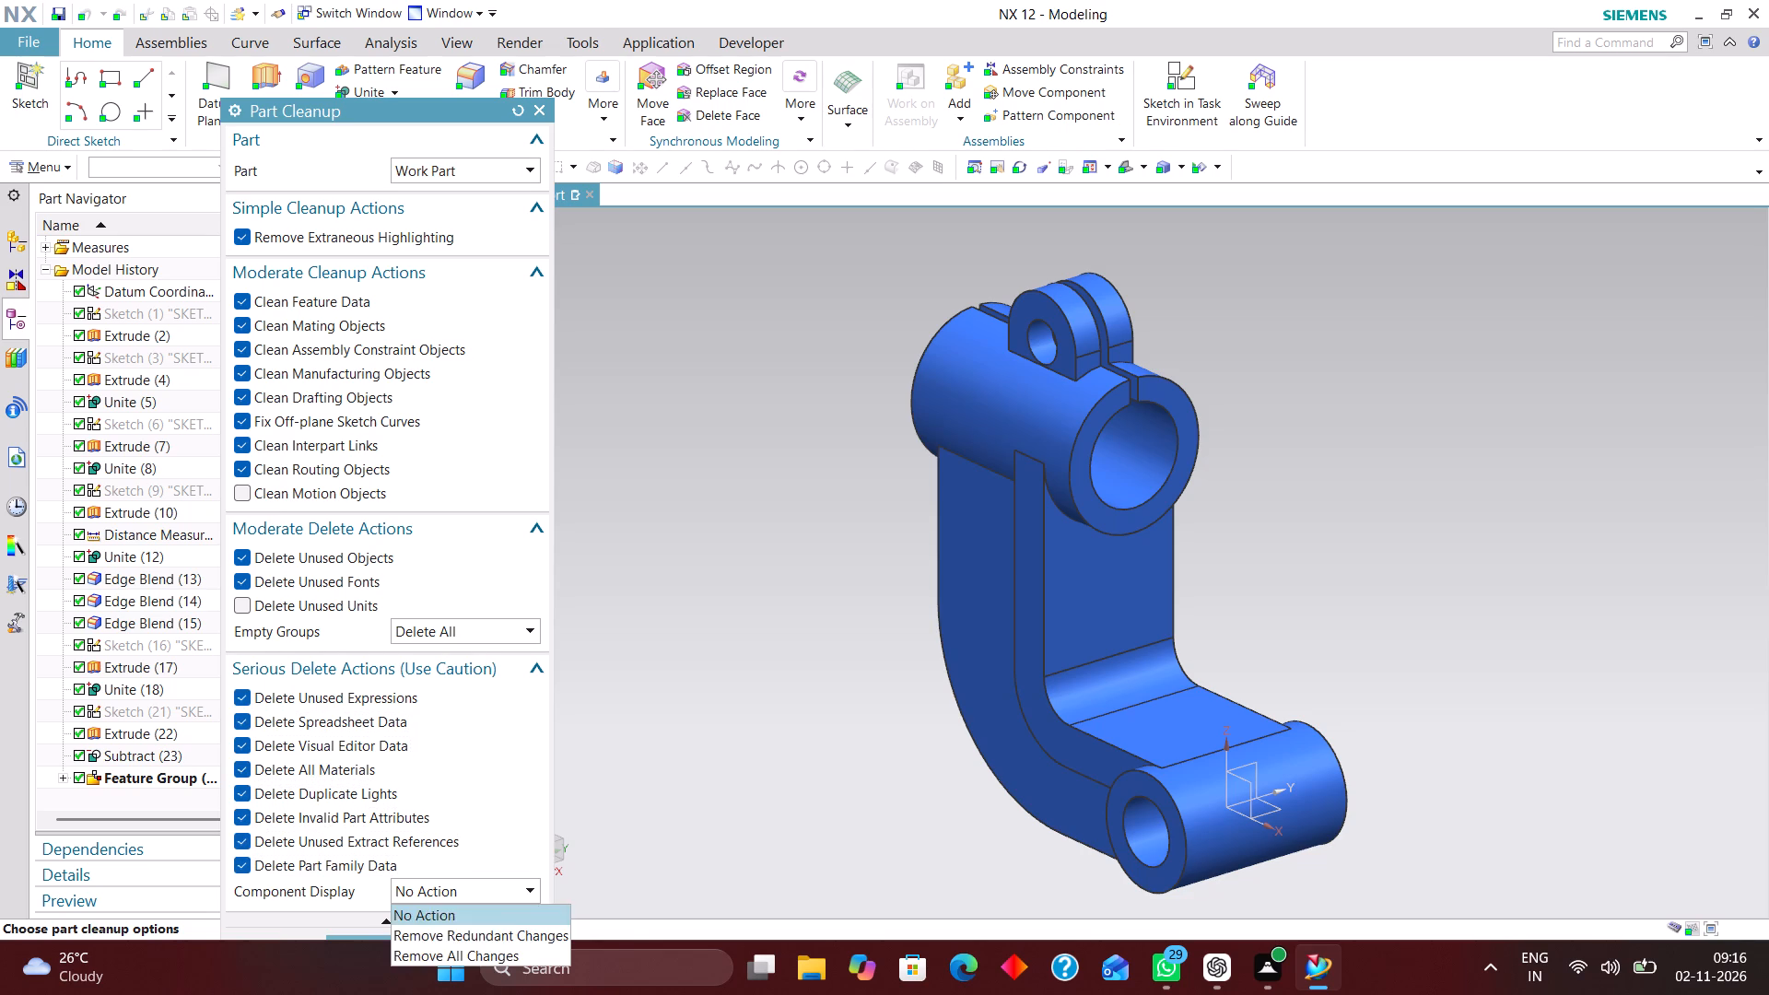
click(446, 955)
click(247, 608)
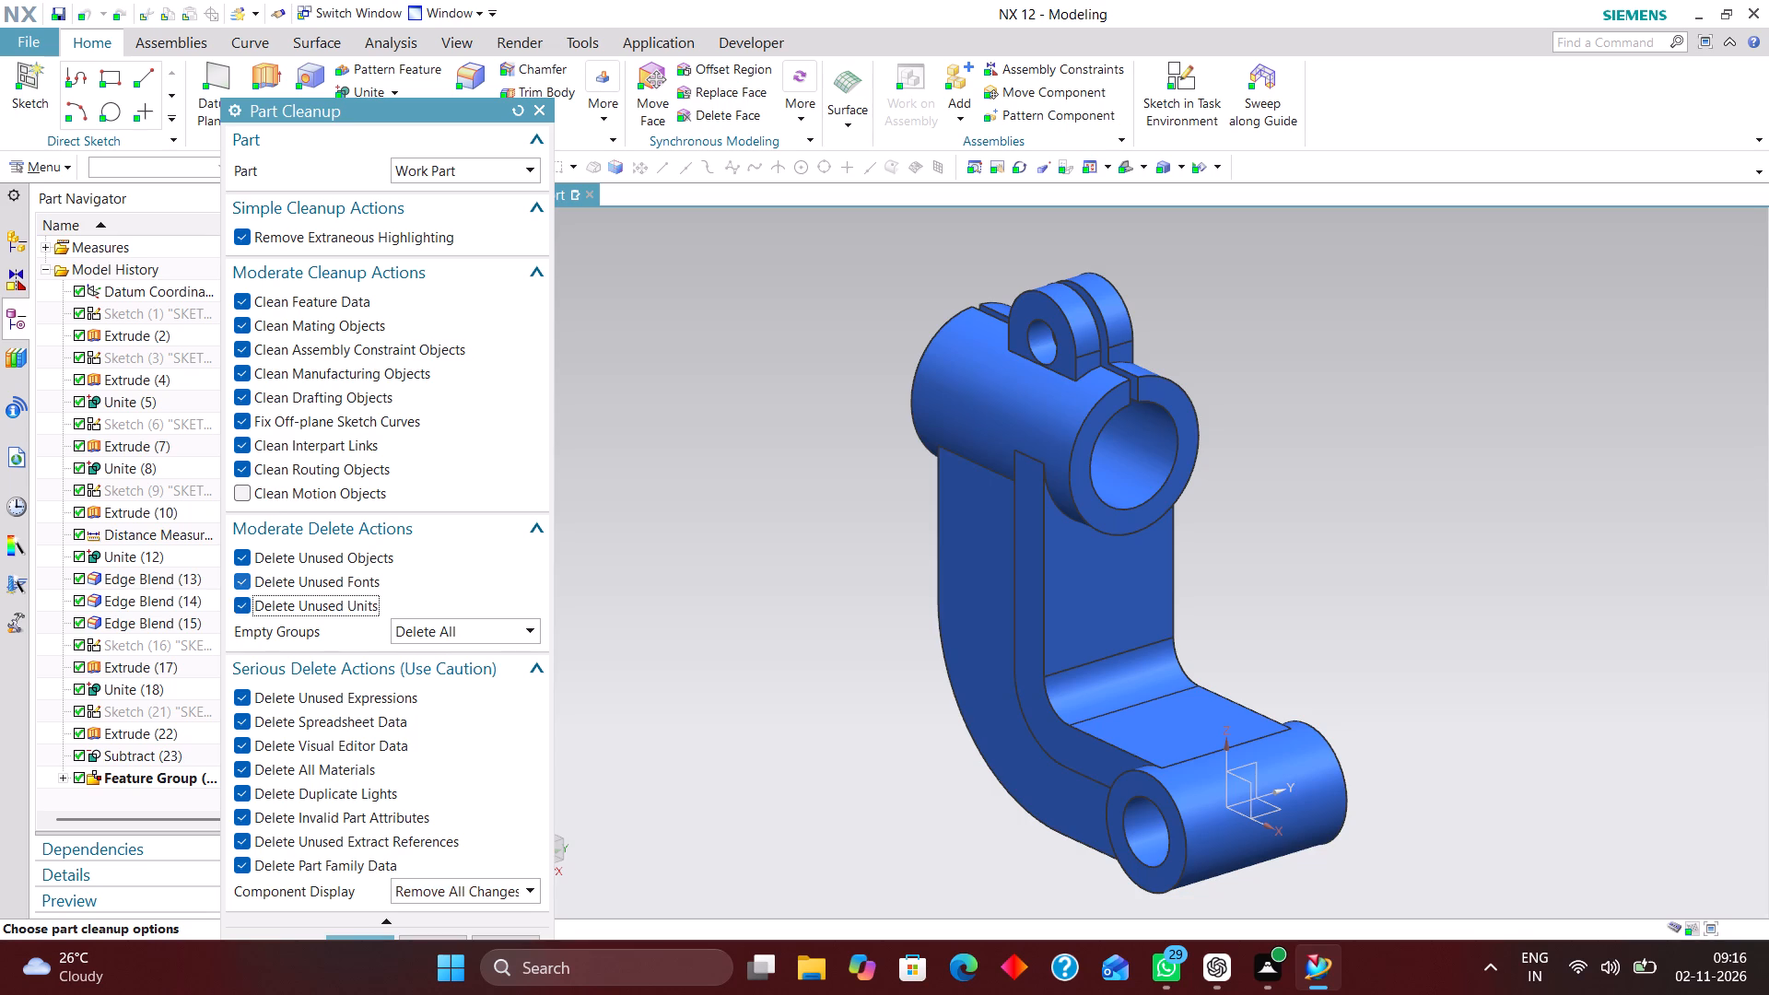
drag(413, 111, 425, 56)
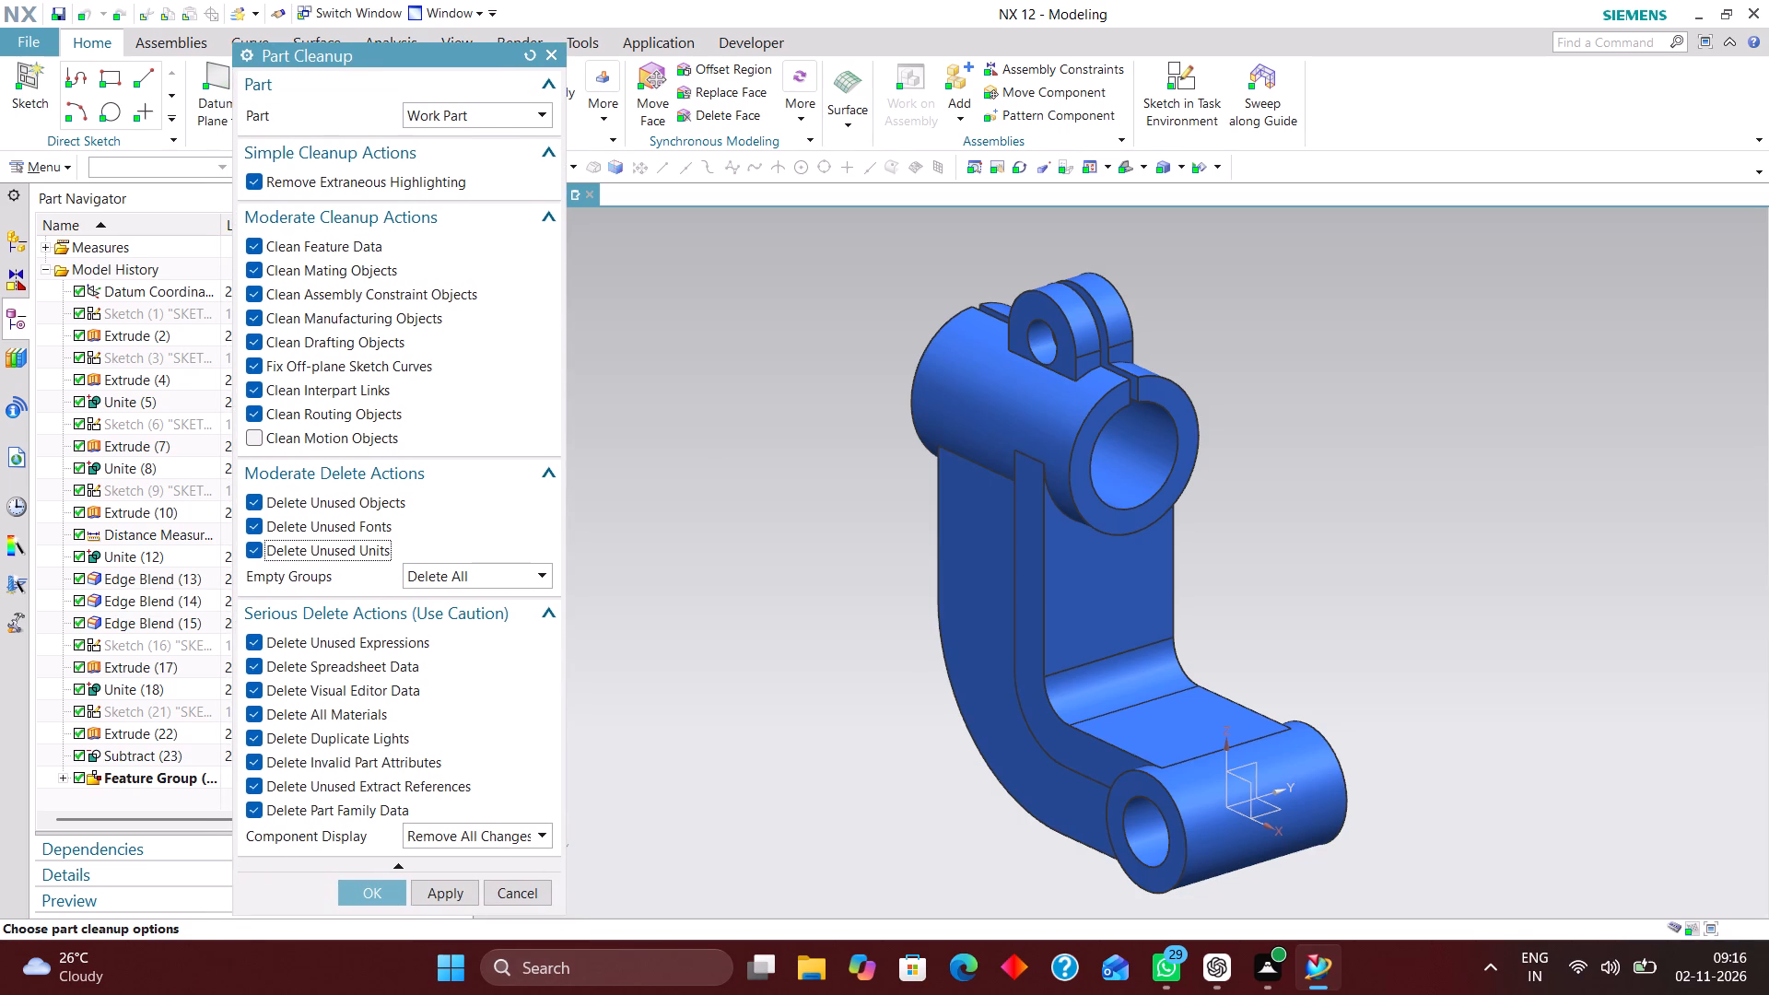
click(361, 895)
click(687, 538)
click(694, 512)
Add a new reference set with the default name and assign the bracket's solid body to it.
click(58, 159)
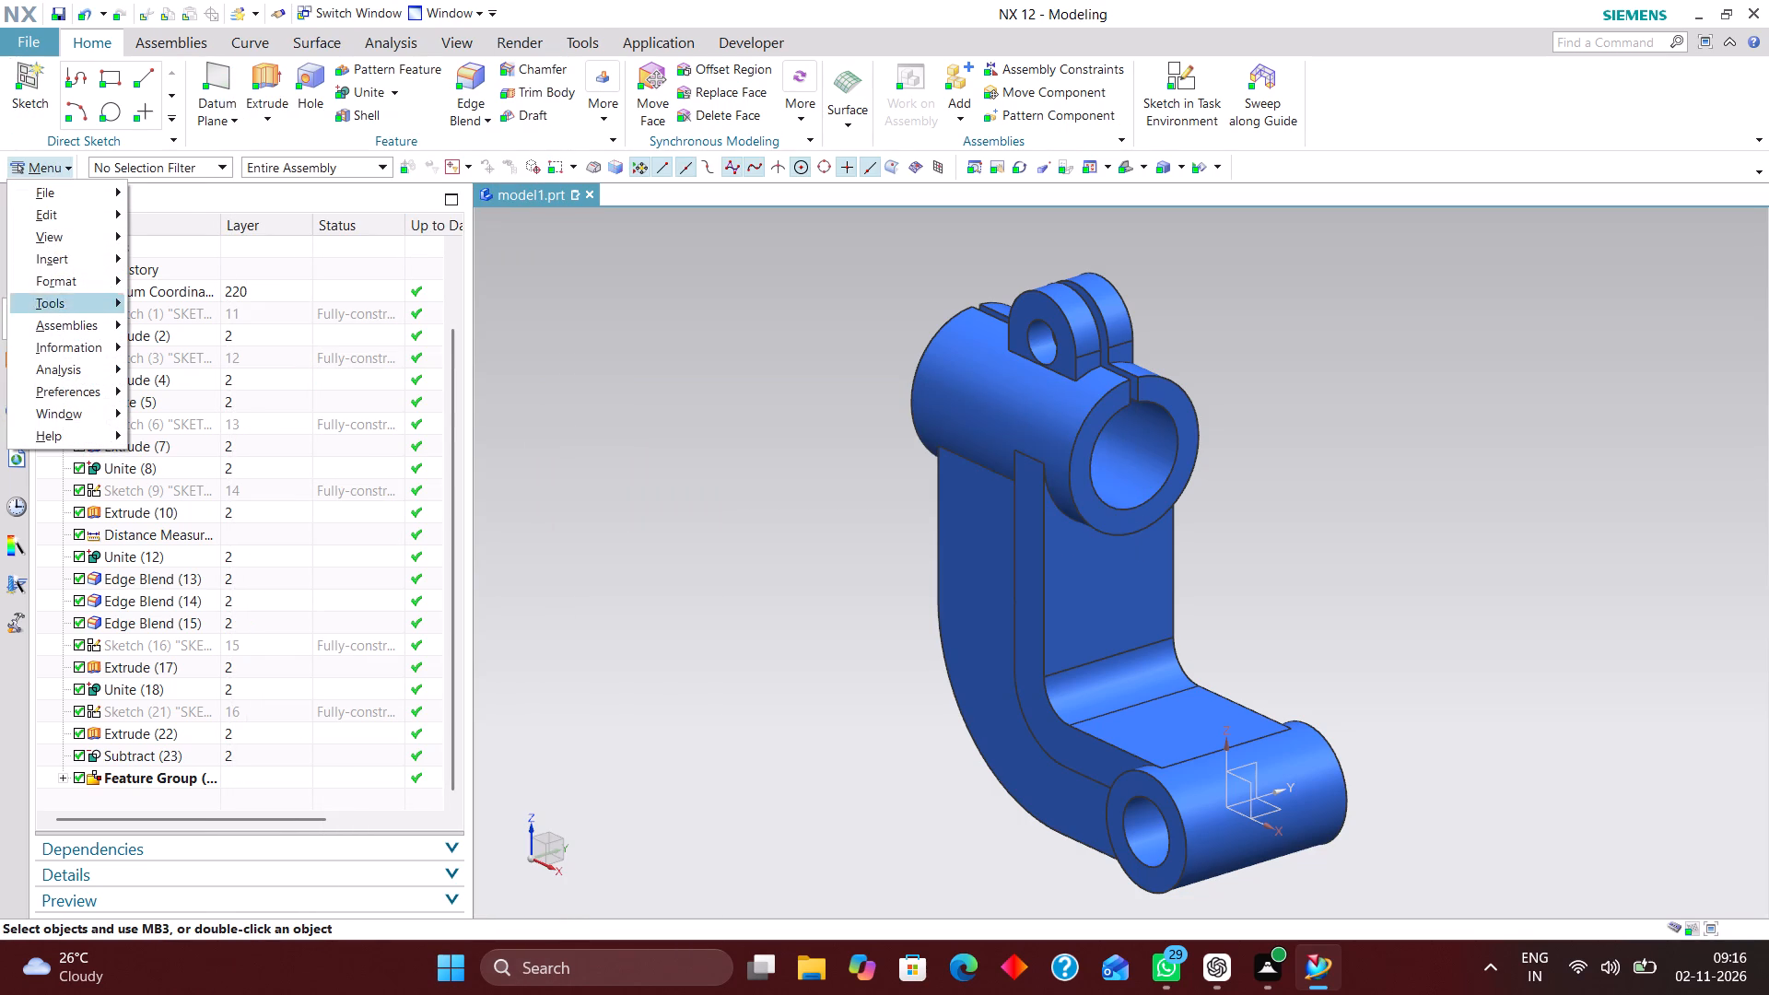
click(82, 283)
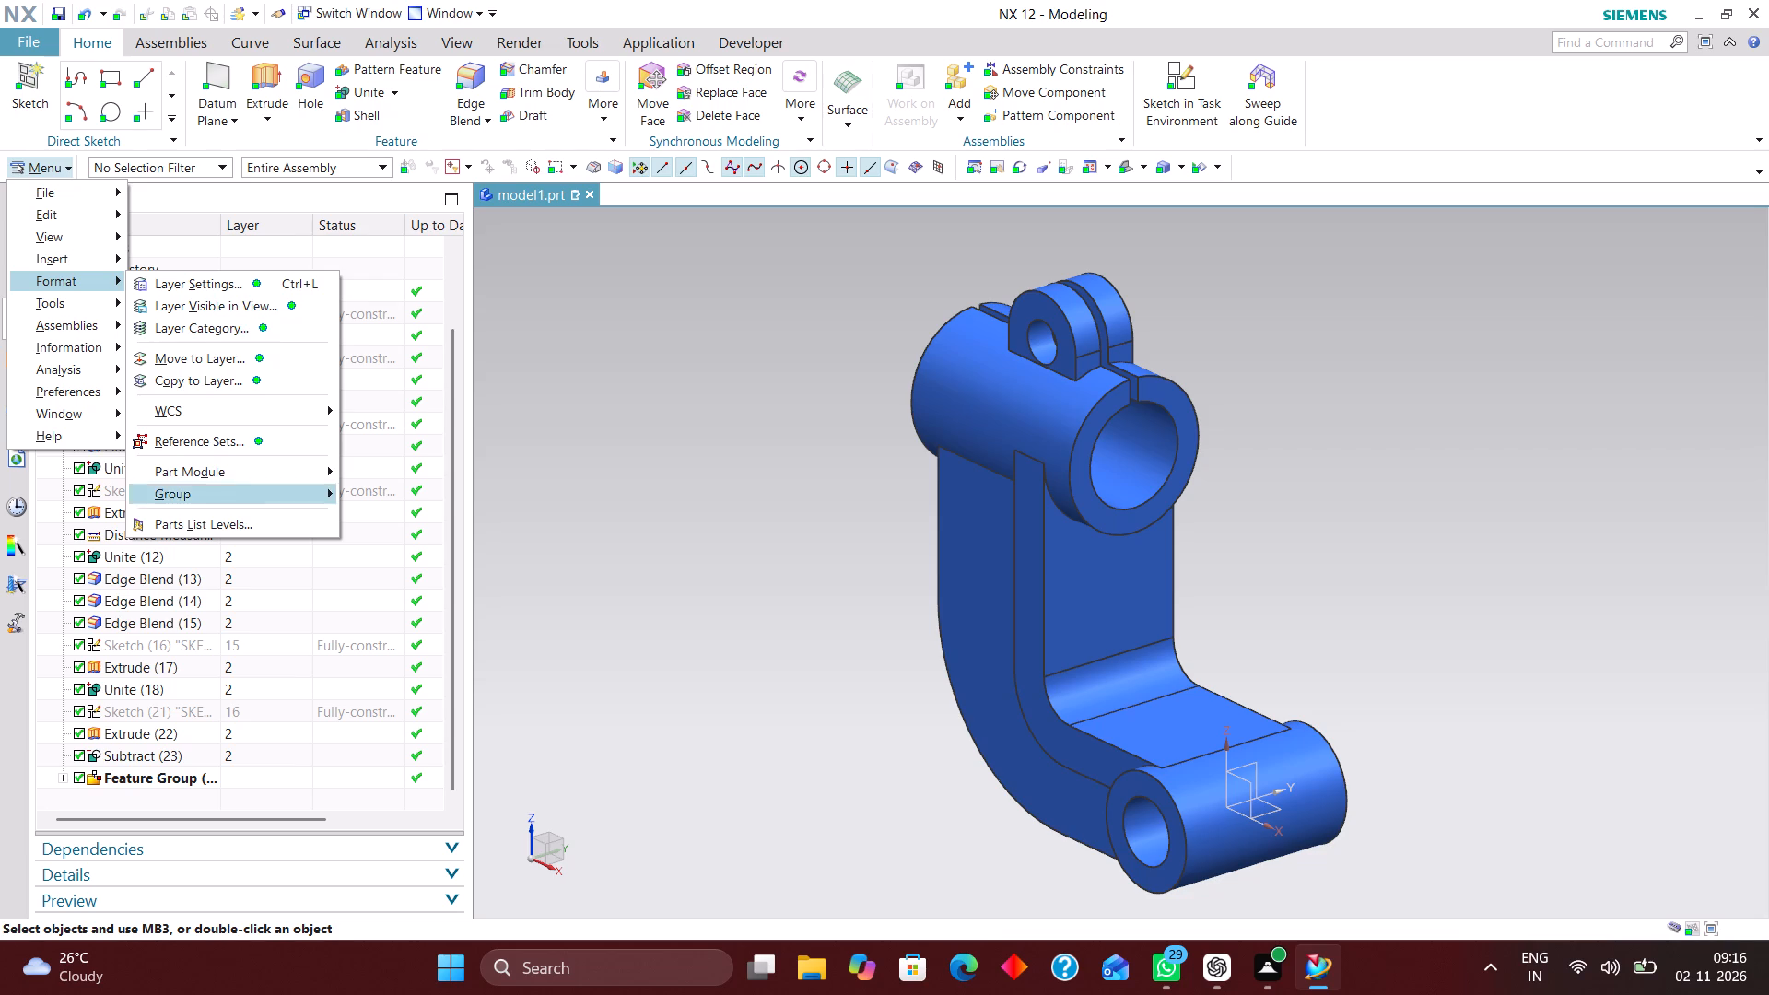
click(275, 439)
click(535, 165)
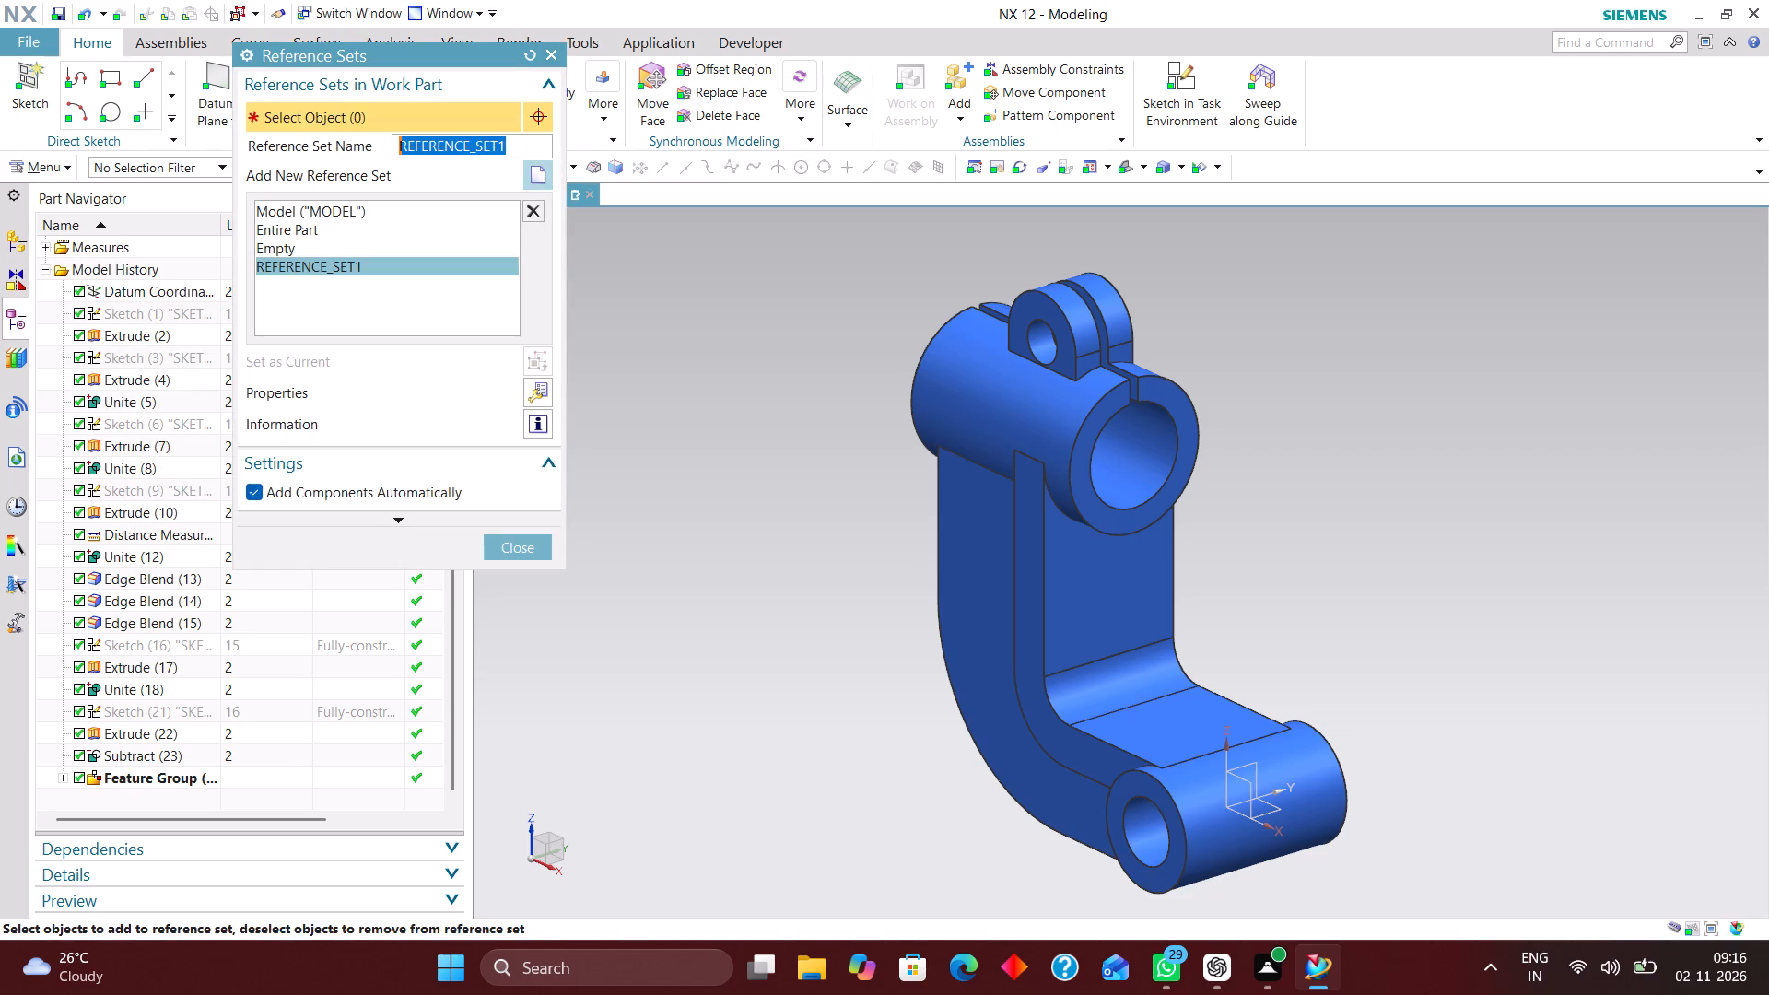
click(1063, 423)
click(526, 549)
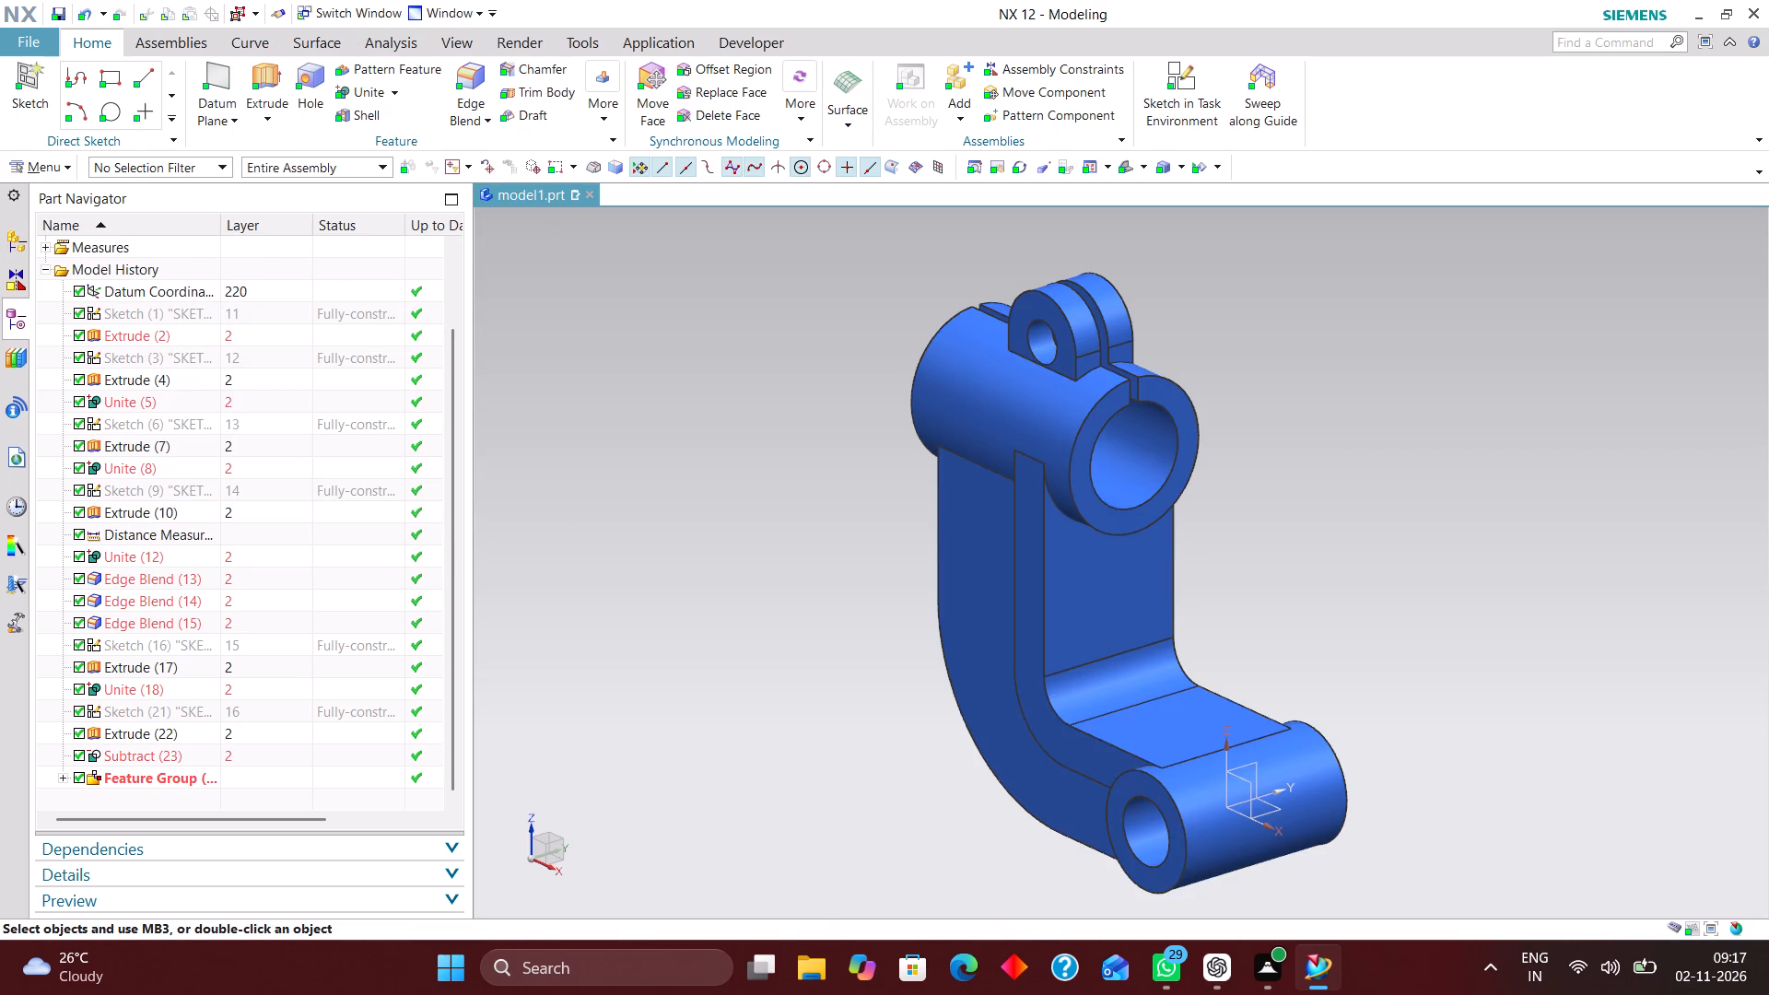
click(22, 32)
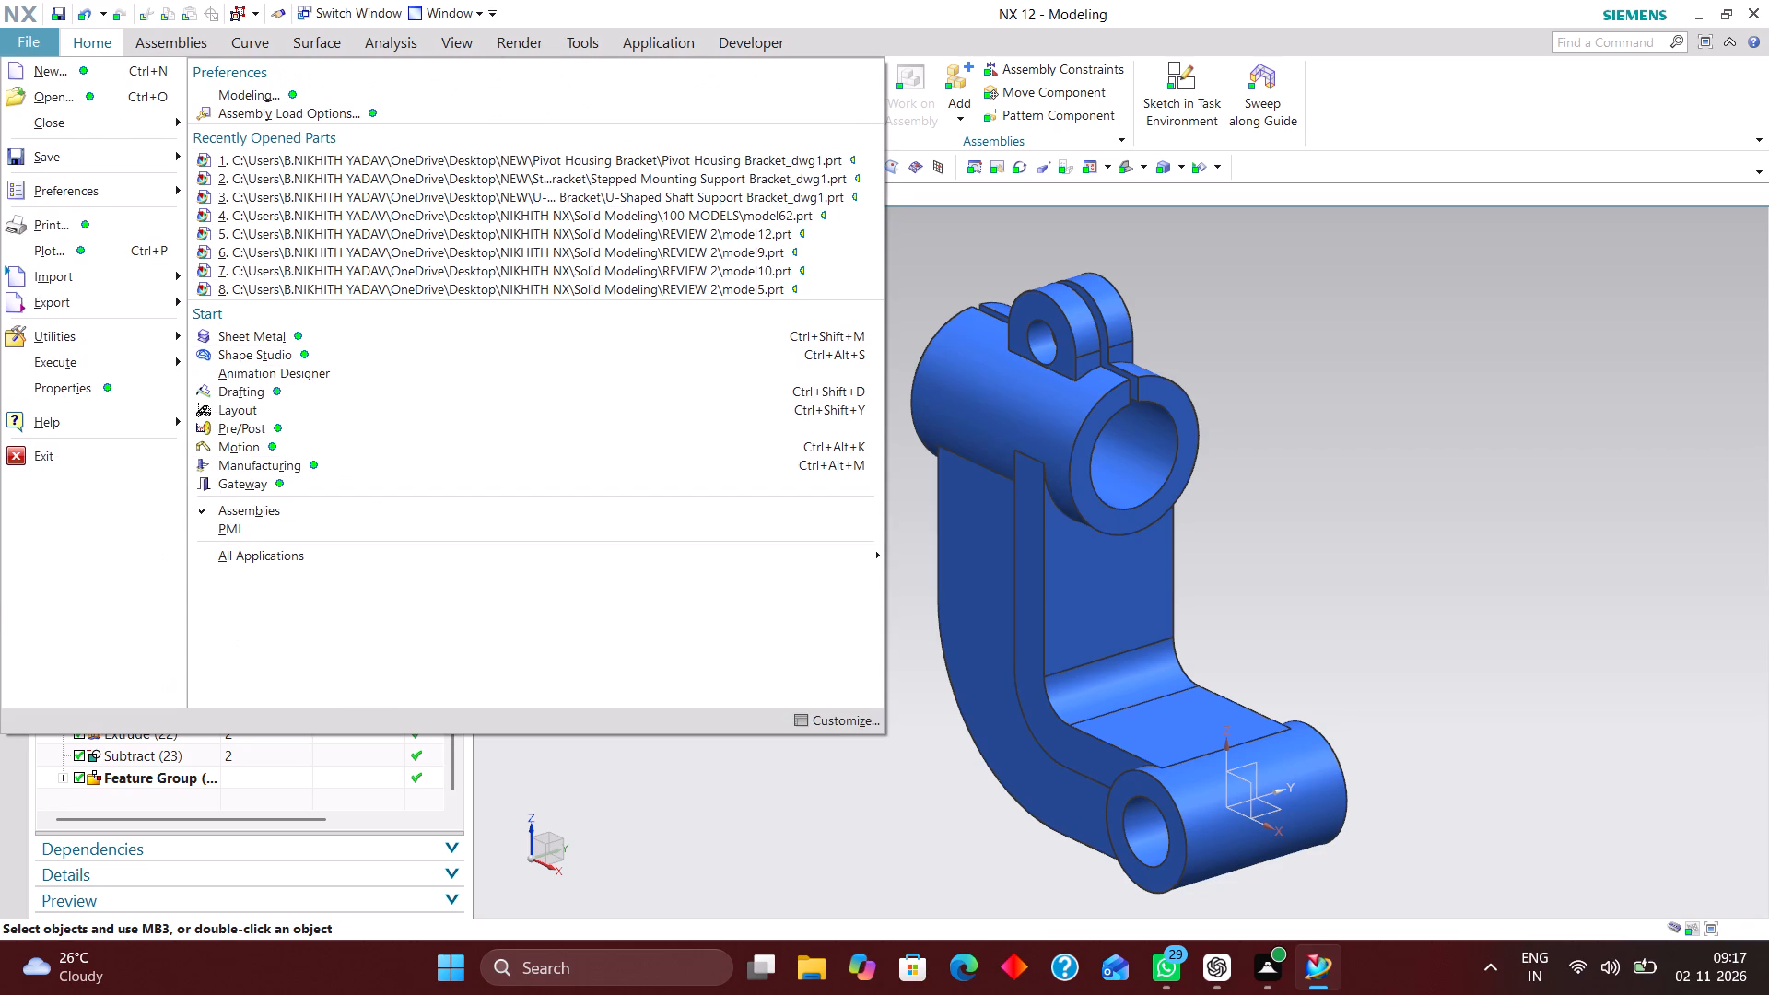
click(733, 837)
Add the bracket's solid body as an interface object in the part's Product Interface.
click(56, 169)
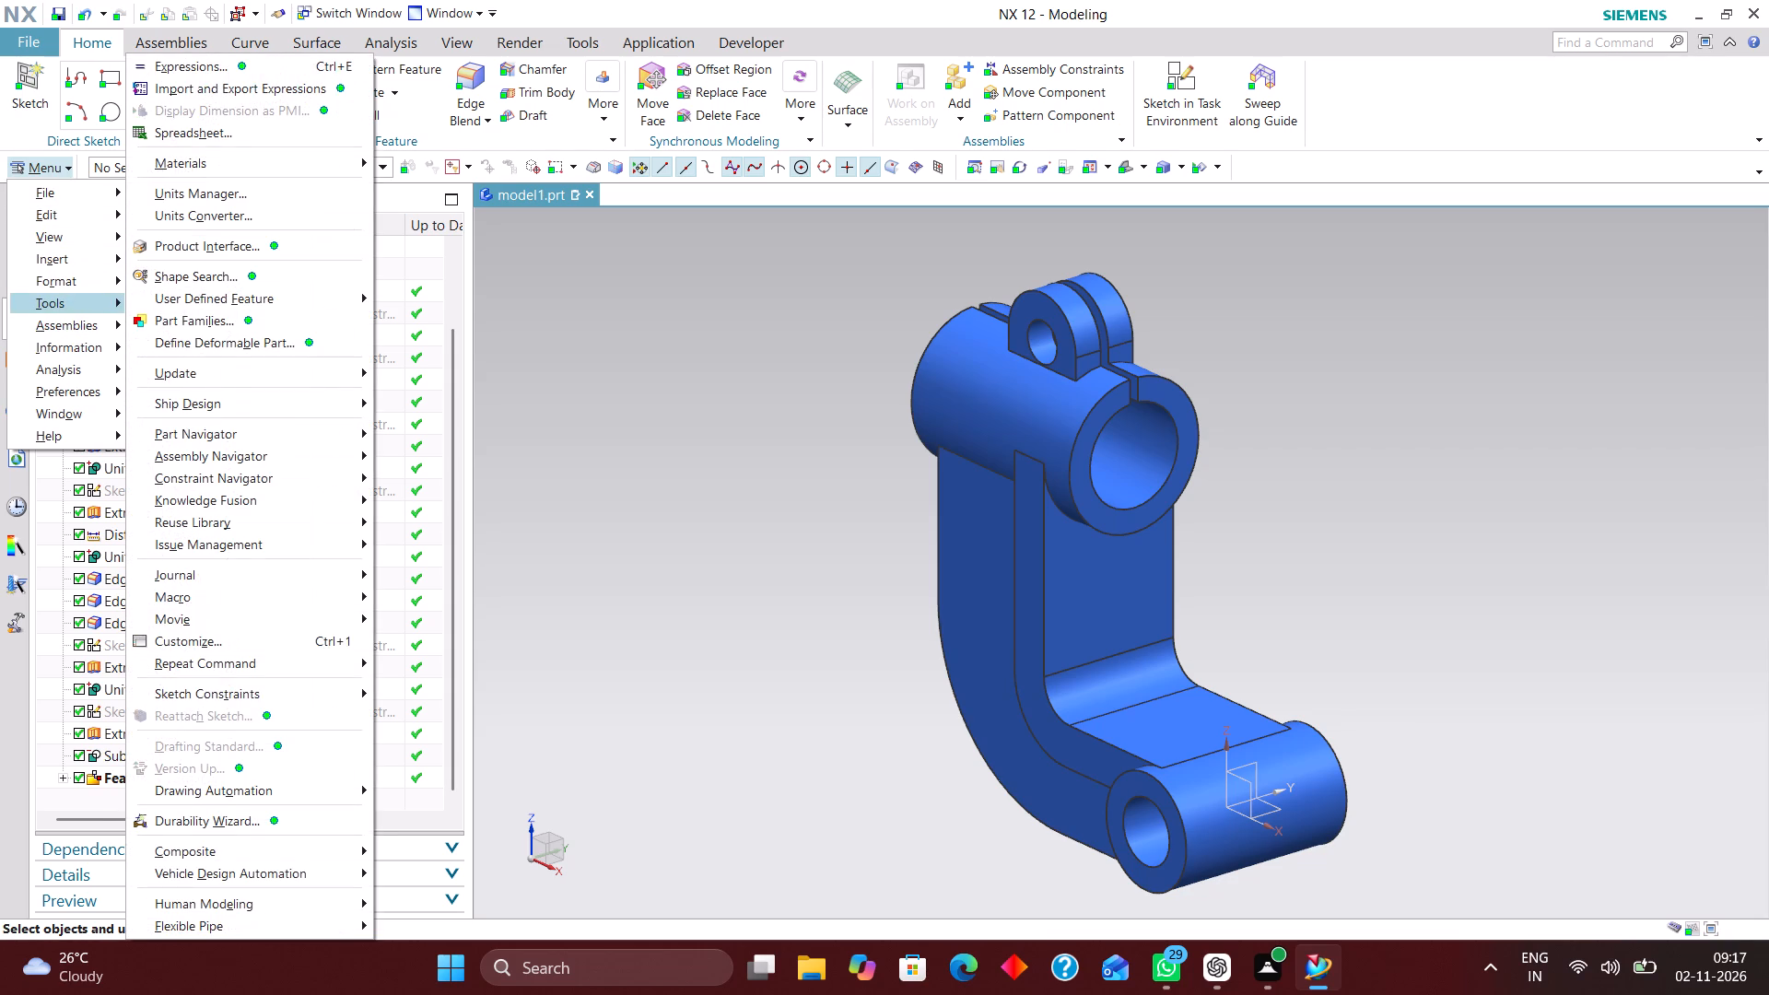
click(199, 244)
click(1055, 398)
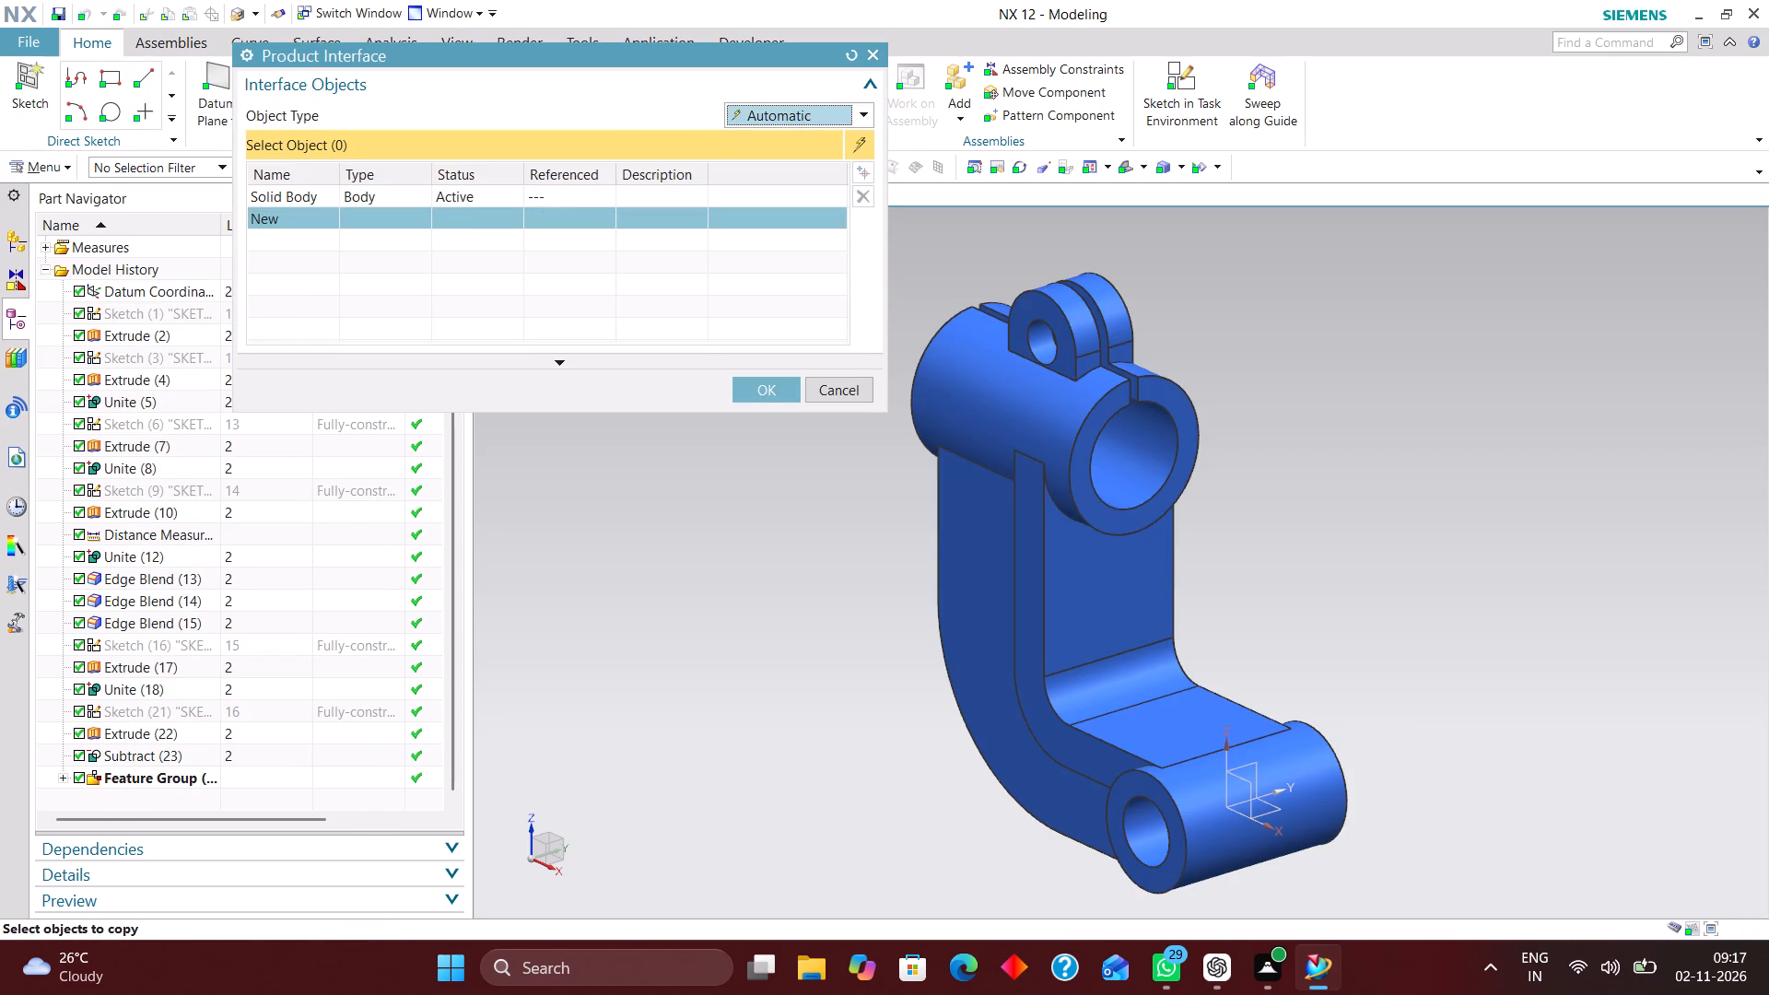
click(759, 382)
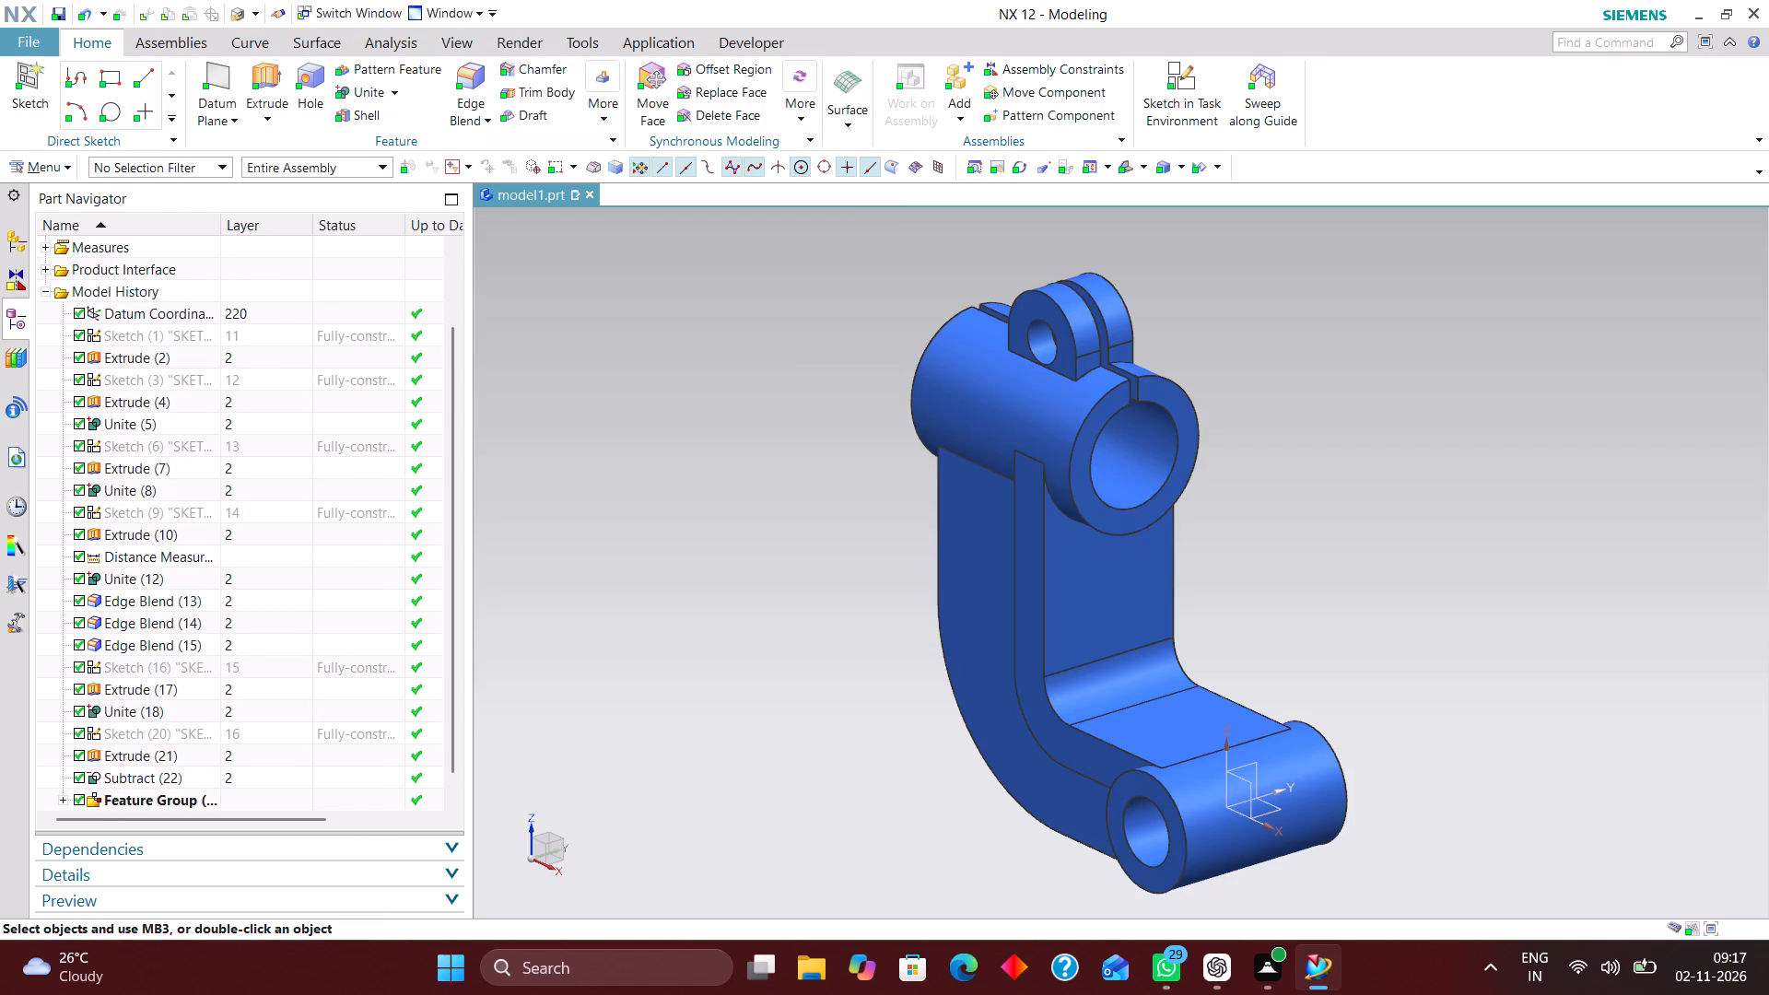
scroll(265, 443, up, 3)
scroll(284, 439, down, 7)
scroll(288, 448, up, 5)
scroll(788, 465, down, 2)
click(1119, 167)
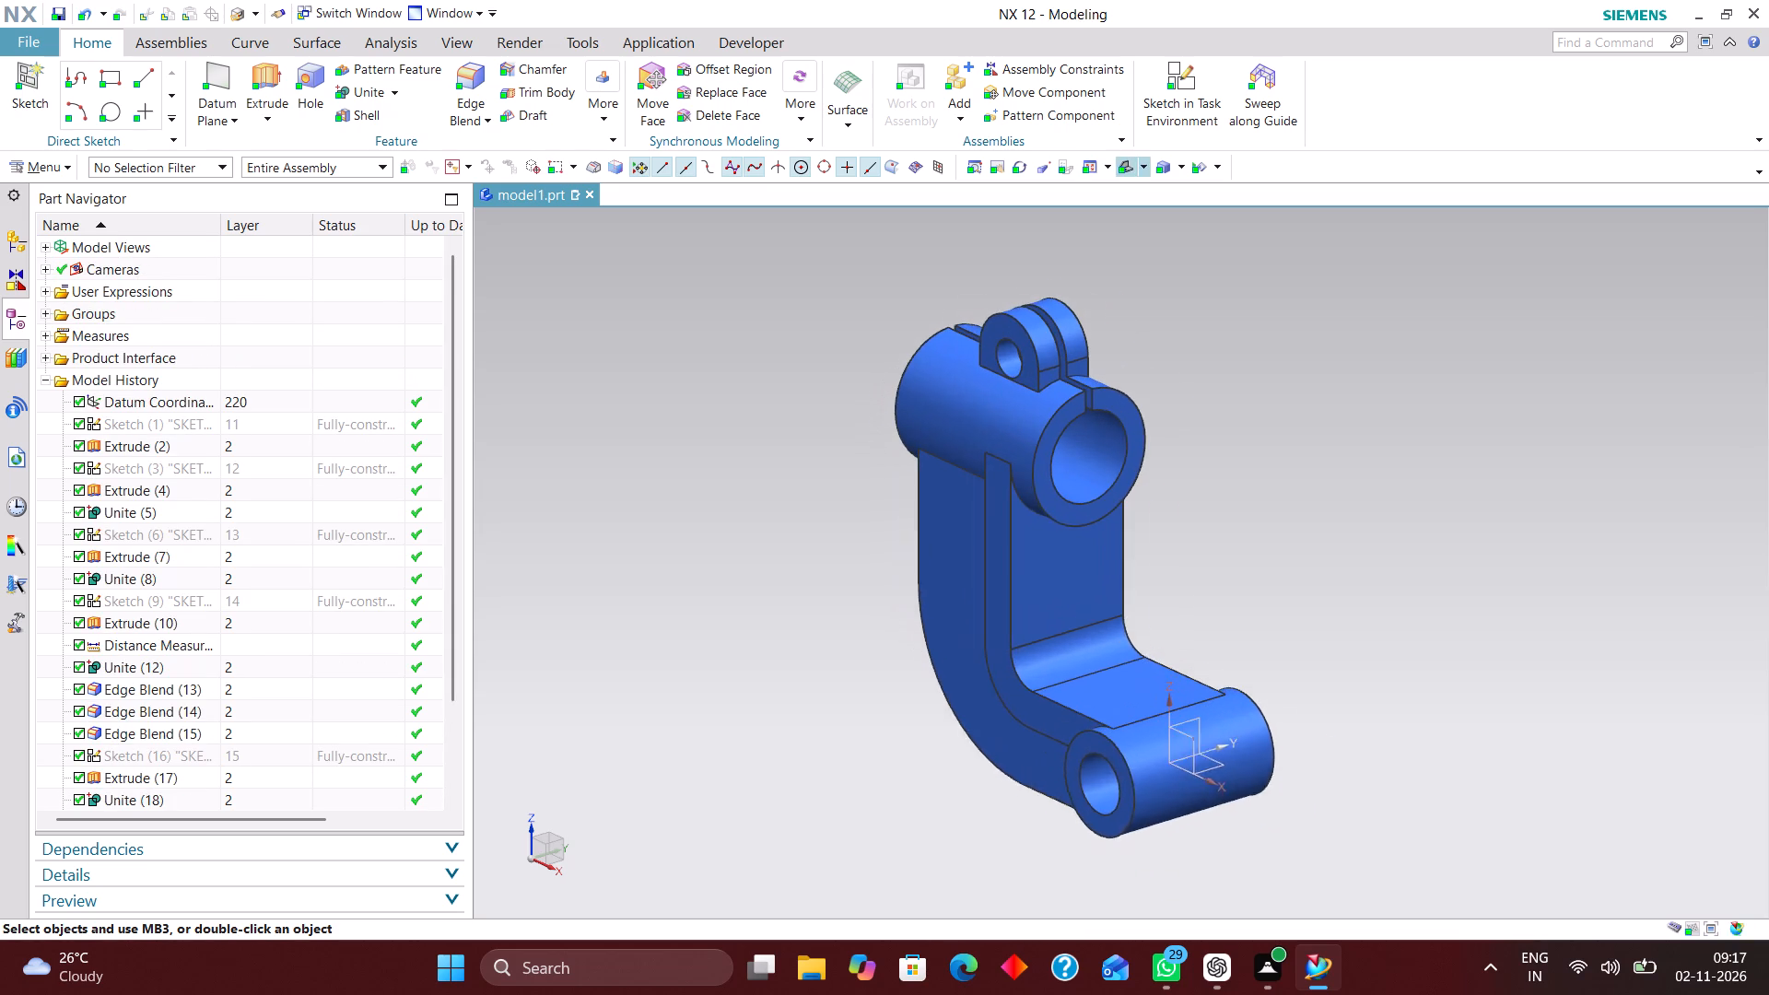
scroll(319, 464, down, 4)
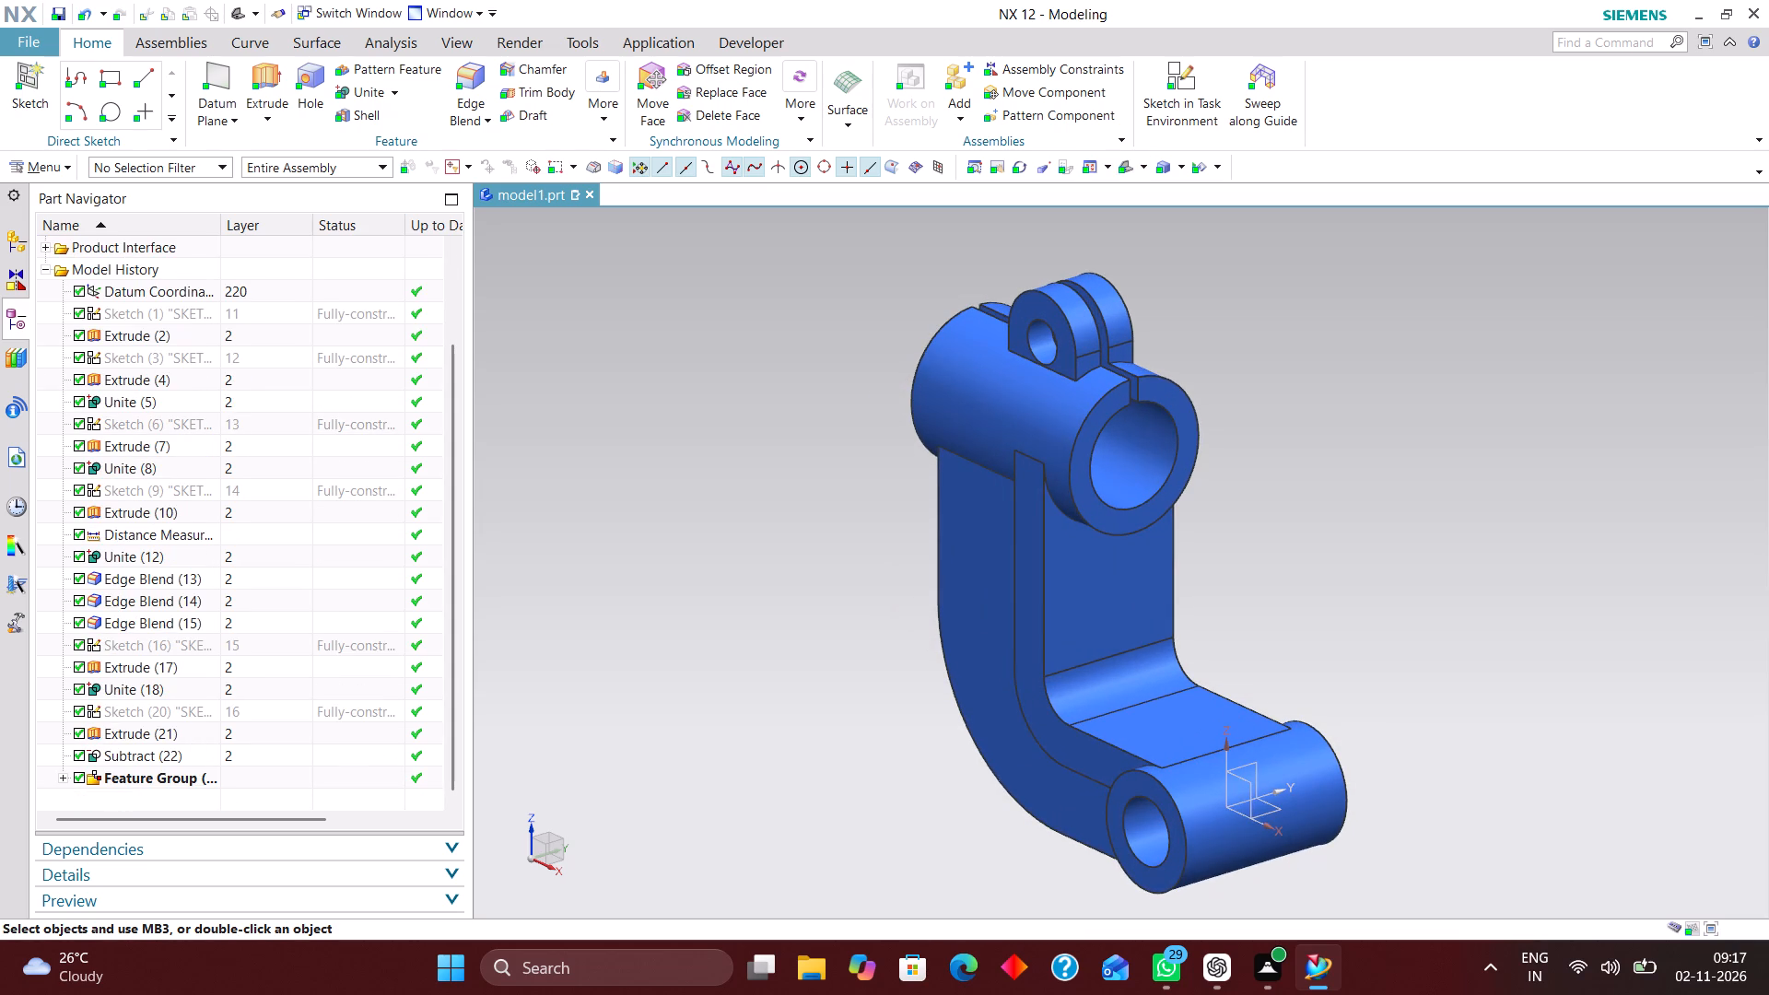
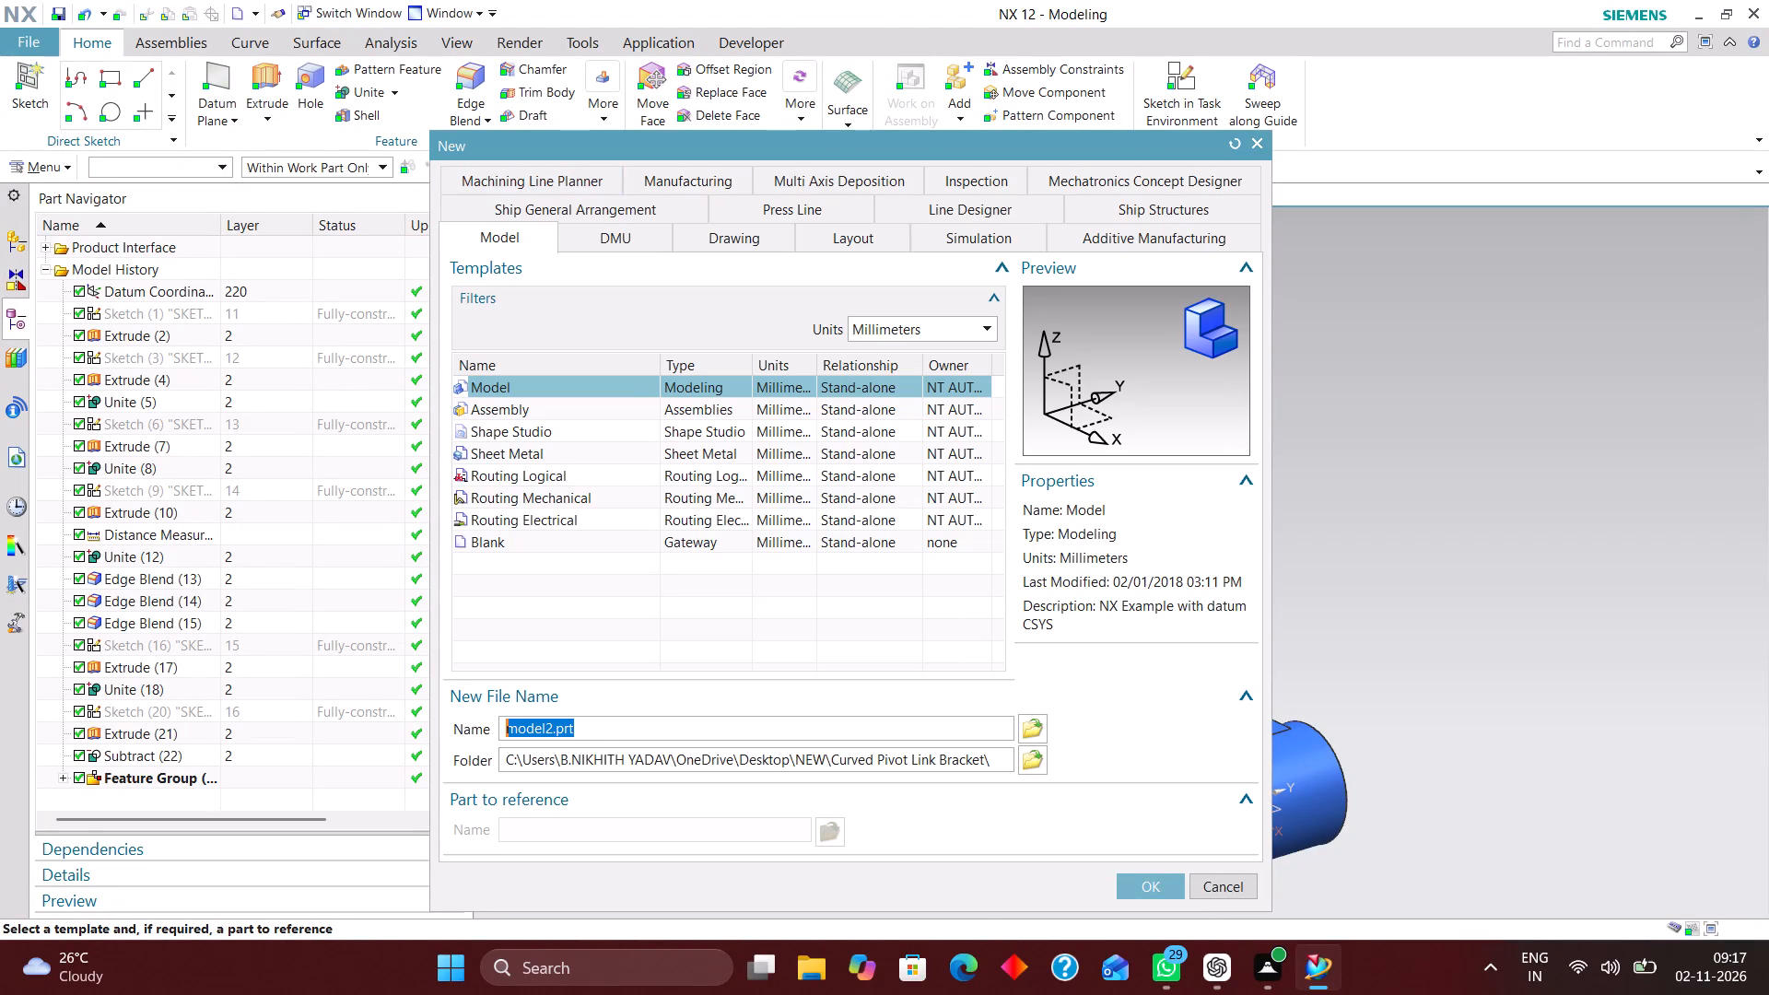
Create a new drawing part of model1 from the A3 - Size template, leaving the title block cells unfilled.
click(720, 241)
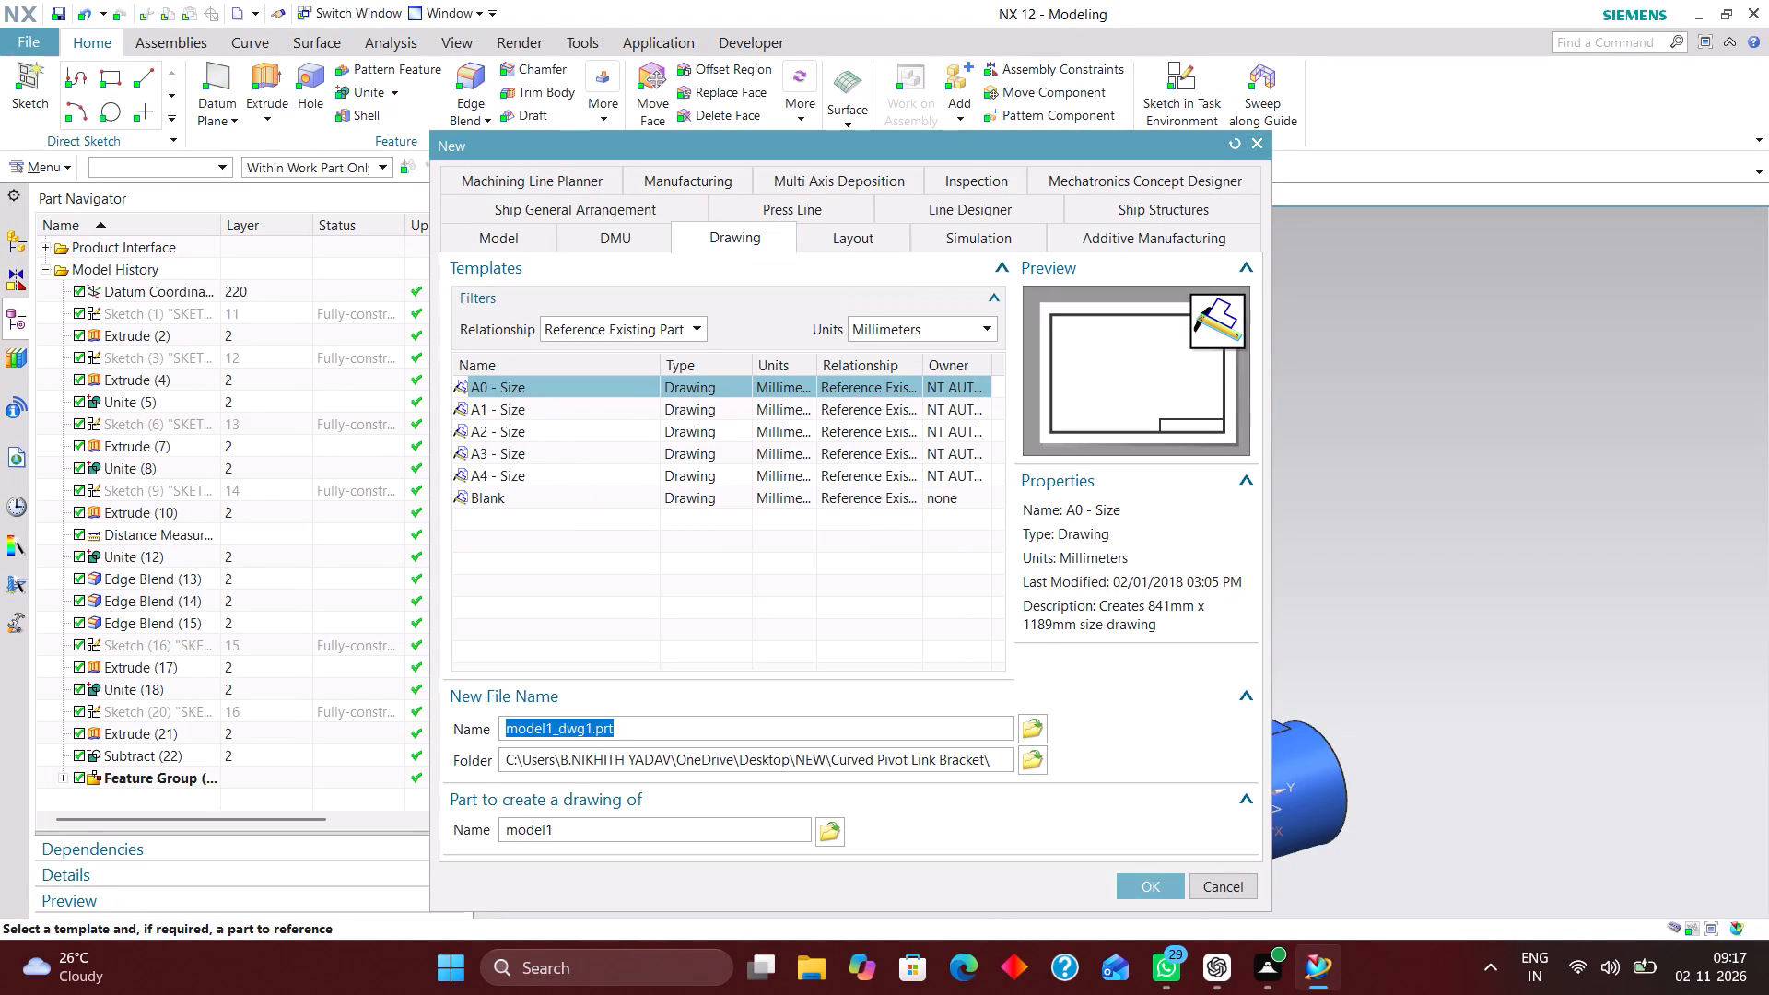
click(528, 450)
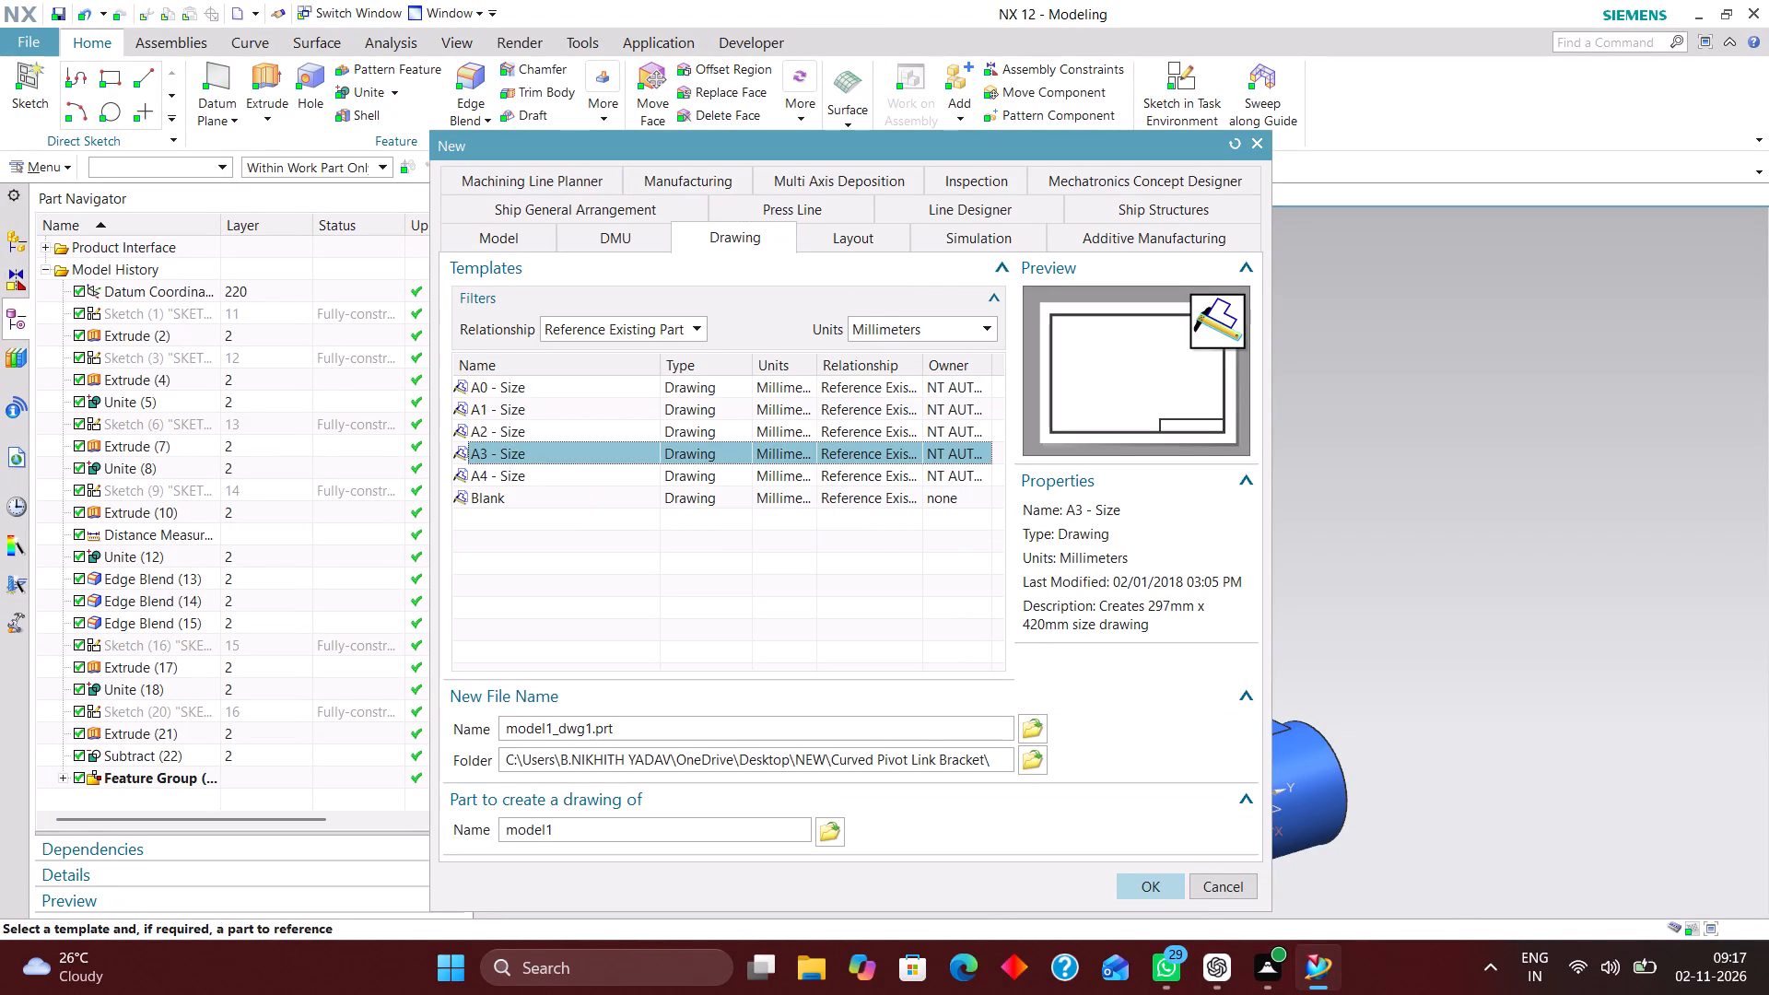
click(1151, 890)
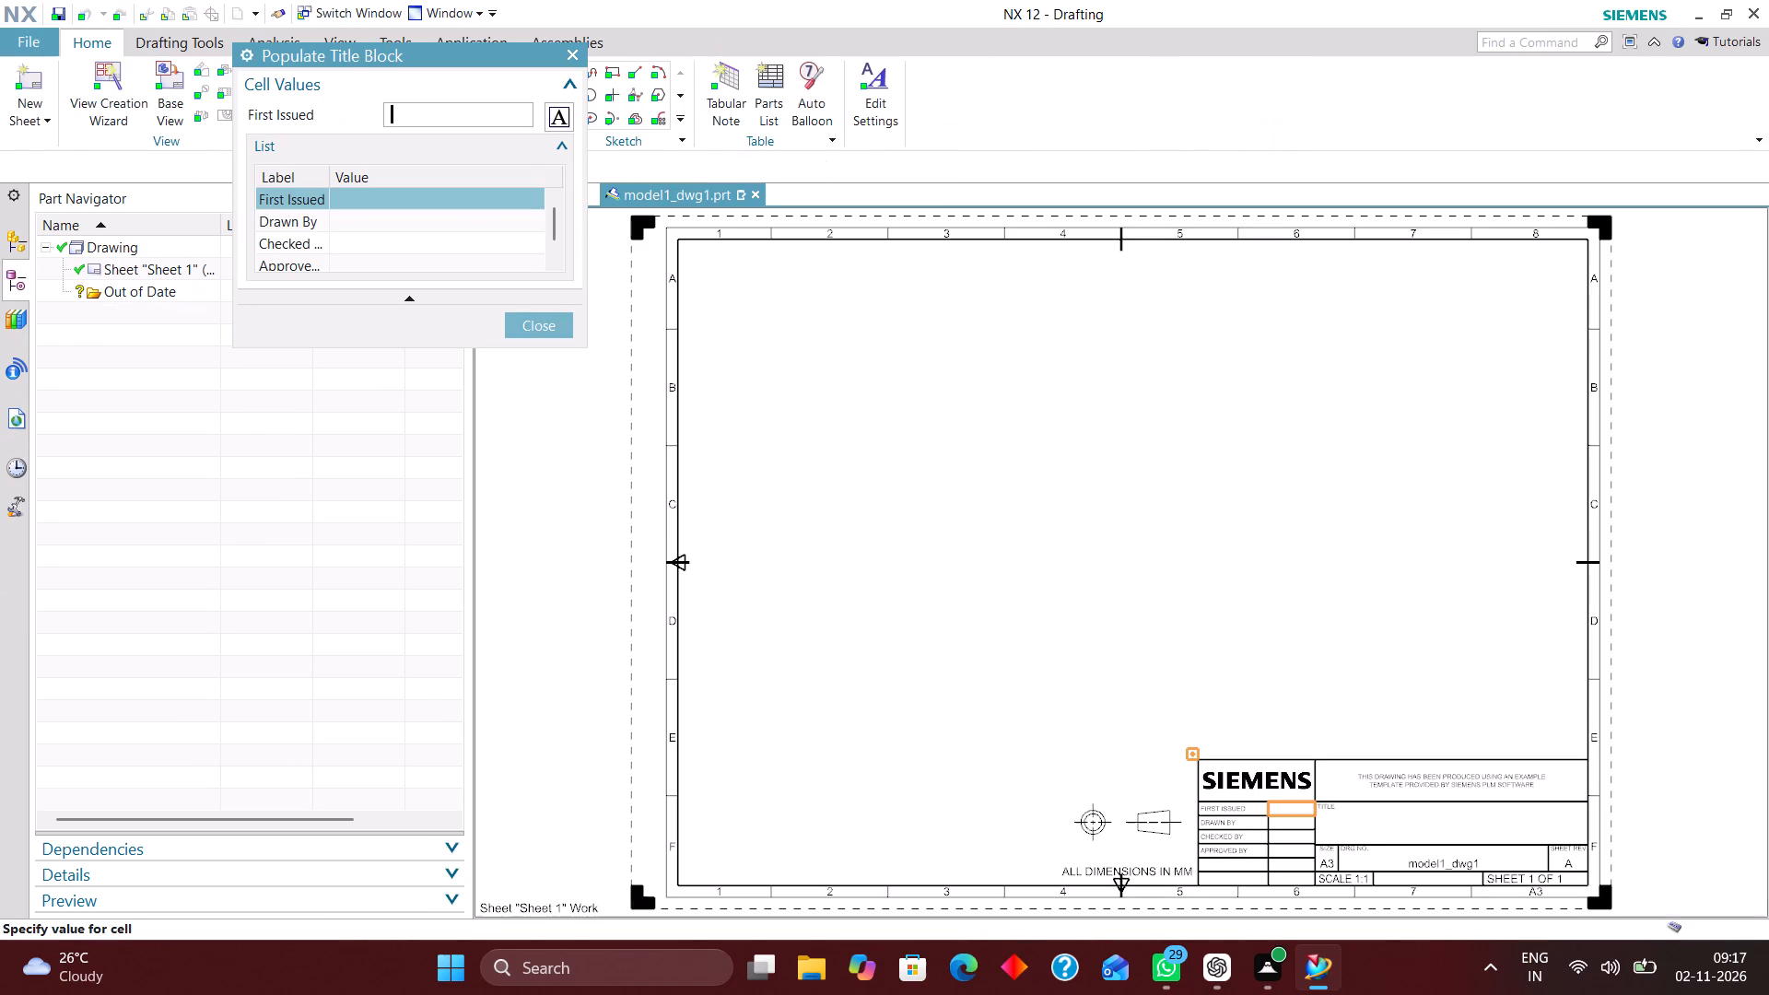
click(542, 323)
click(727, 474)
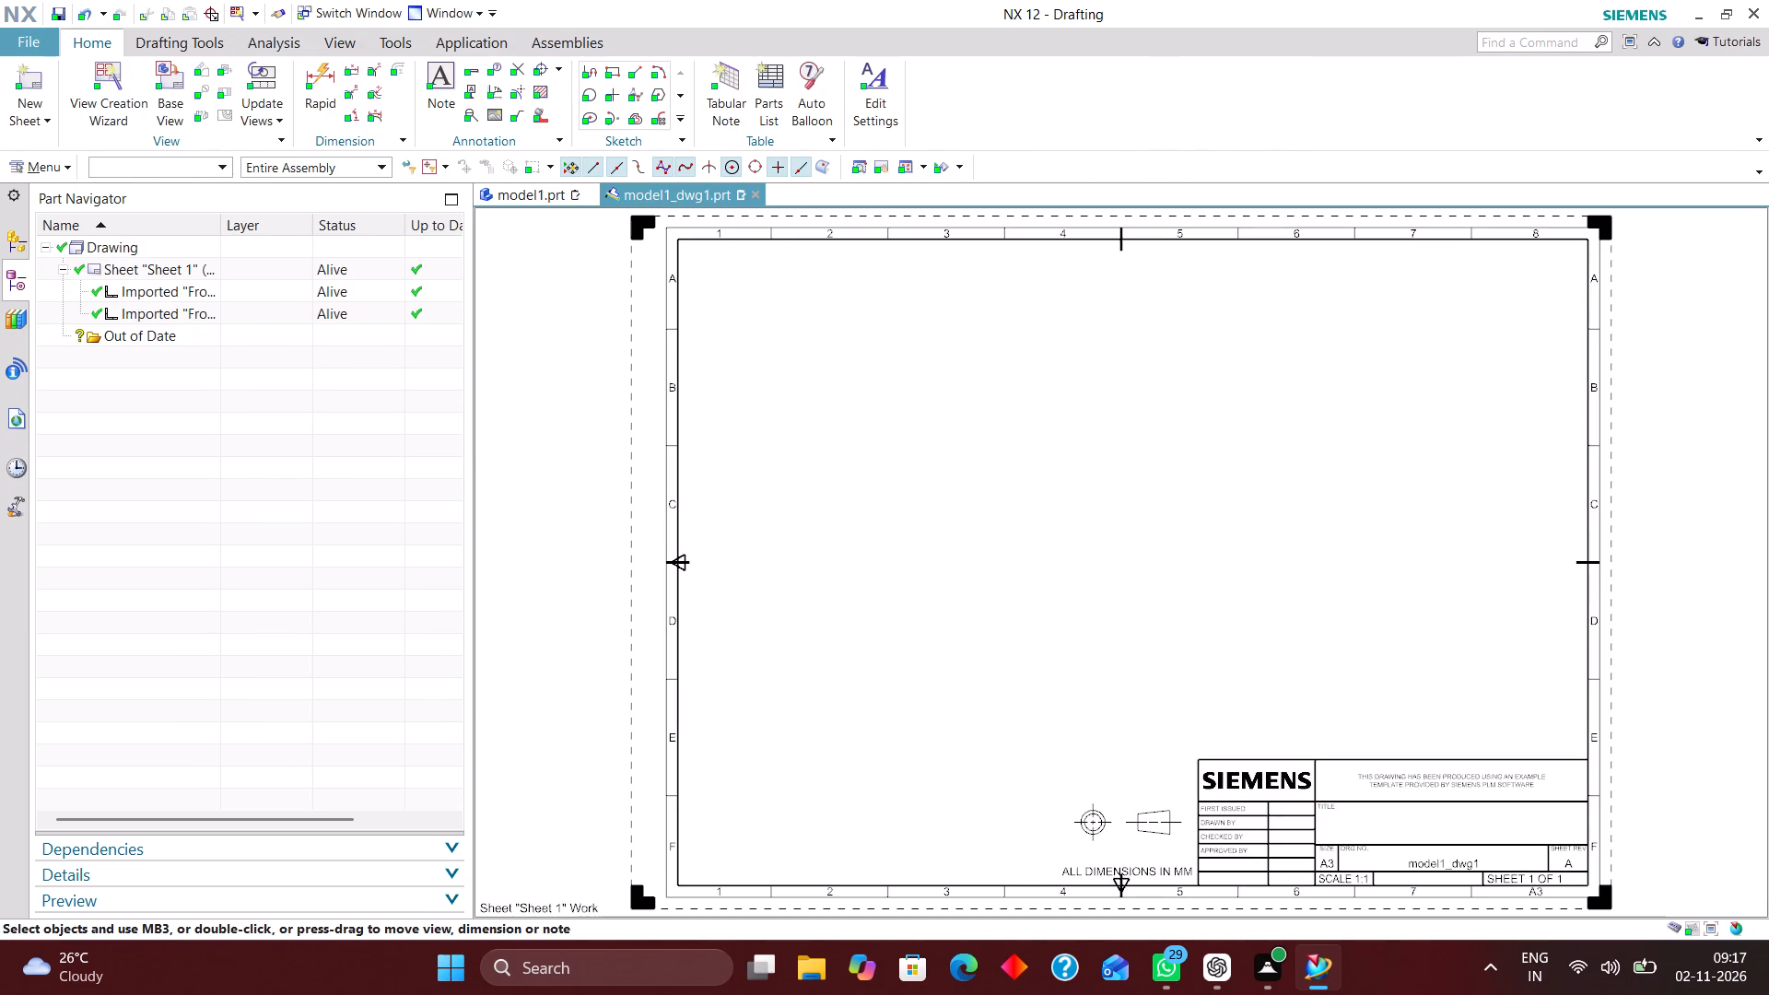
Set the drawing's work layer to 2.
key(ctrl+l)
key(2)
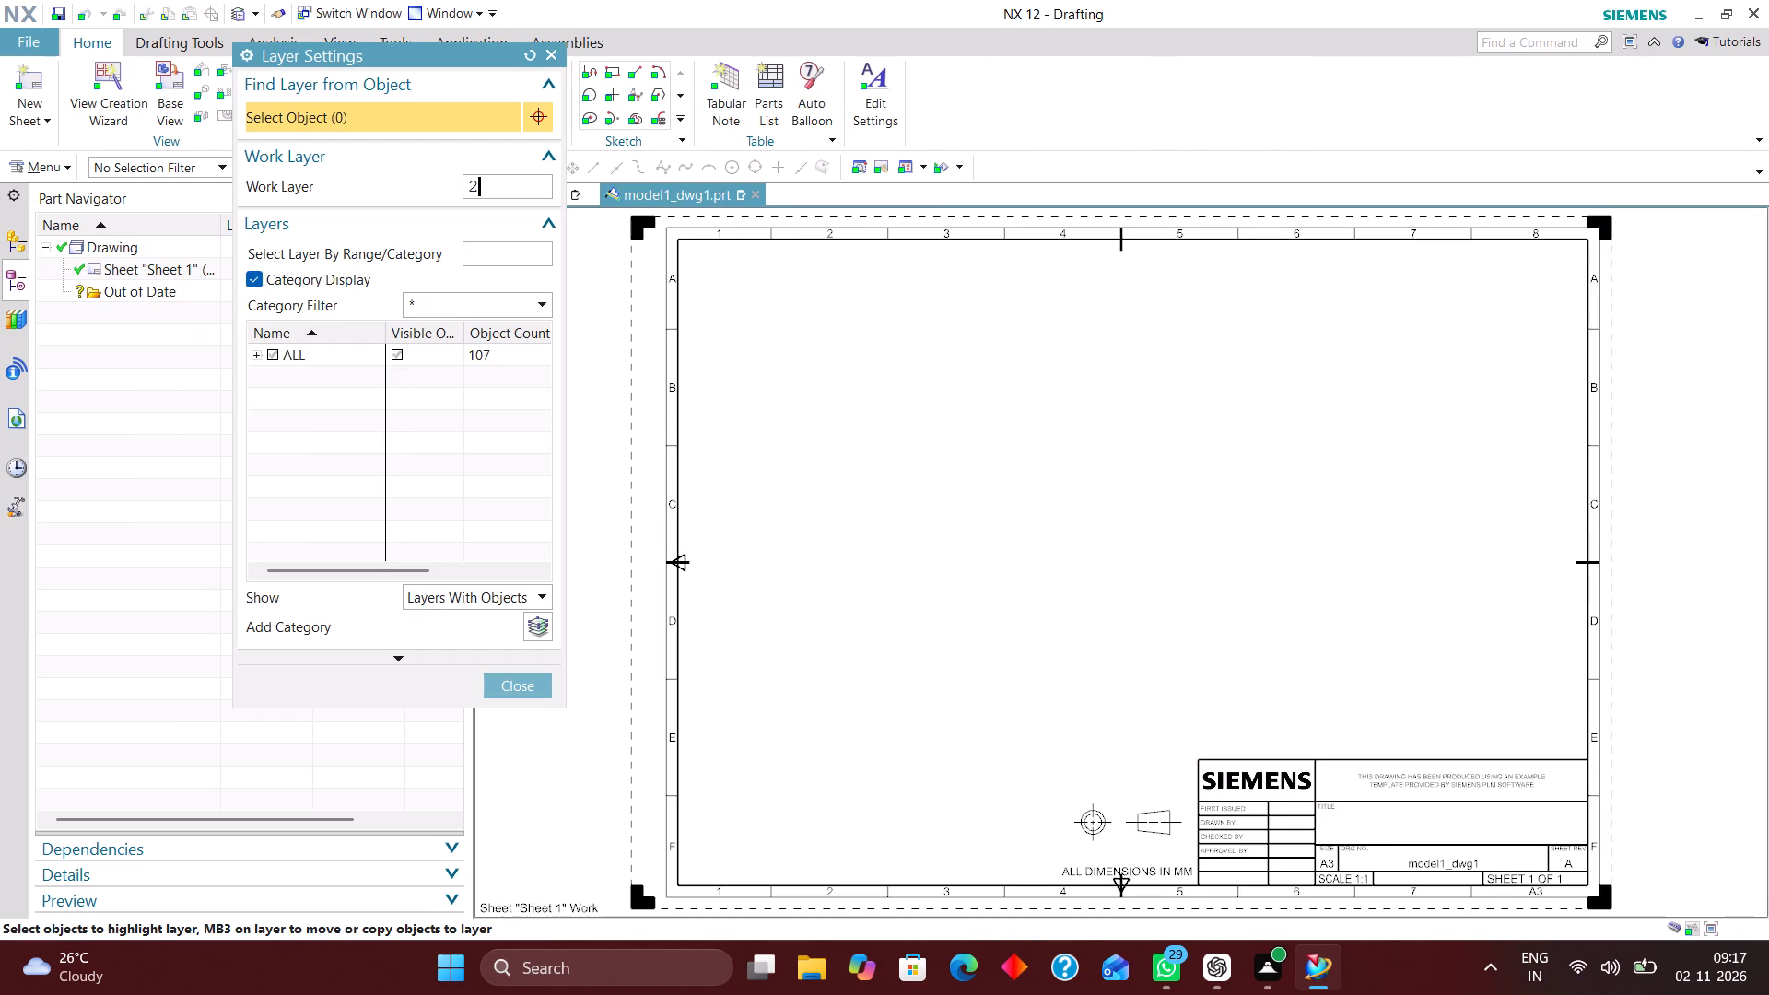
key(Return)
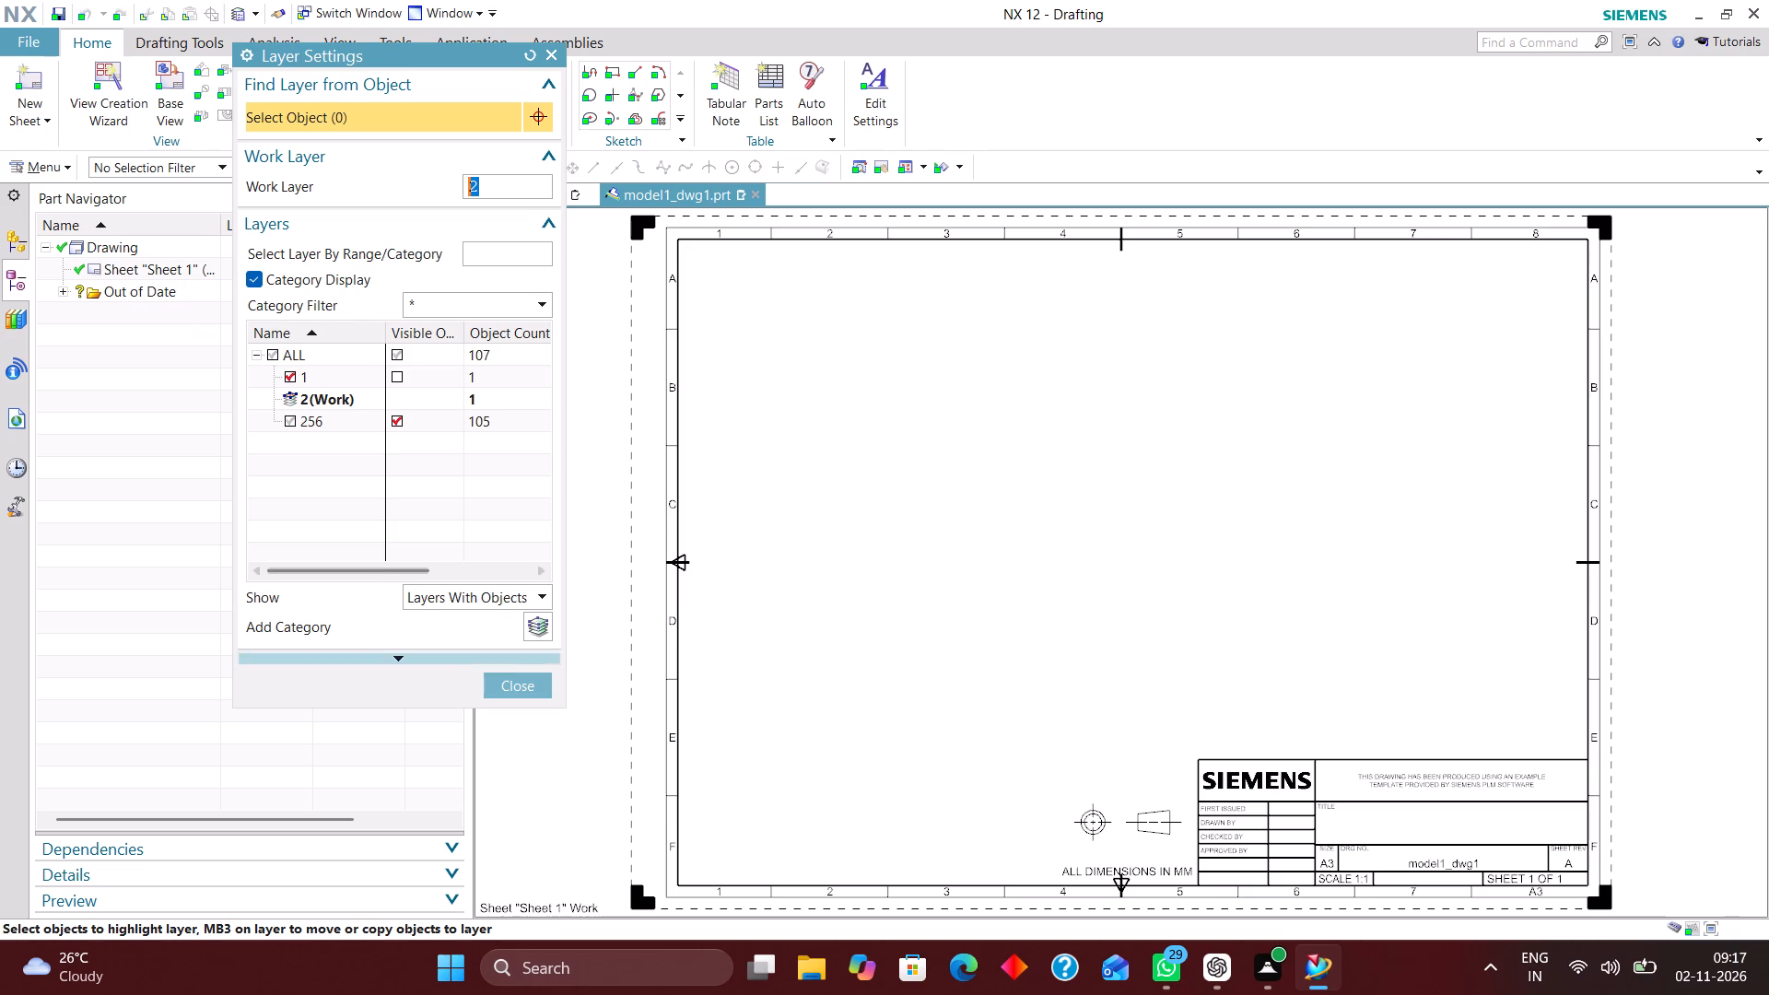
click(533, 685)
Place an Isometric base view of the bracket at 1:1 scale above the title block, without any projected views.
click(168, 76)
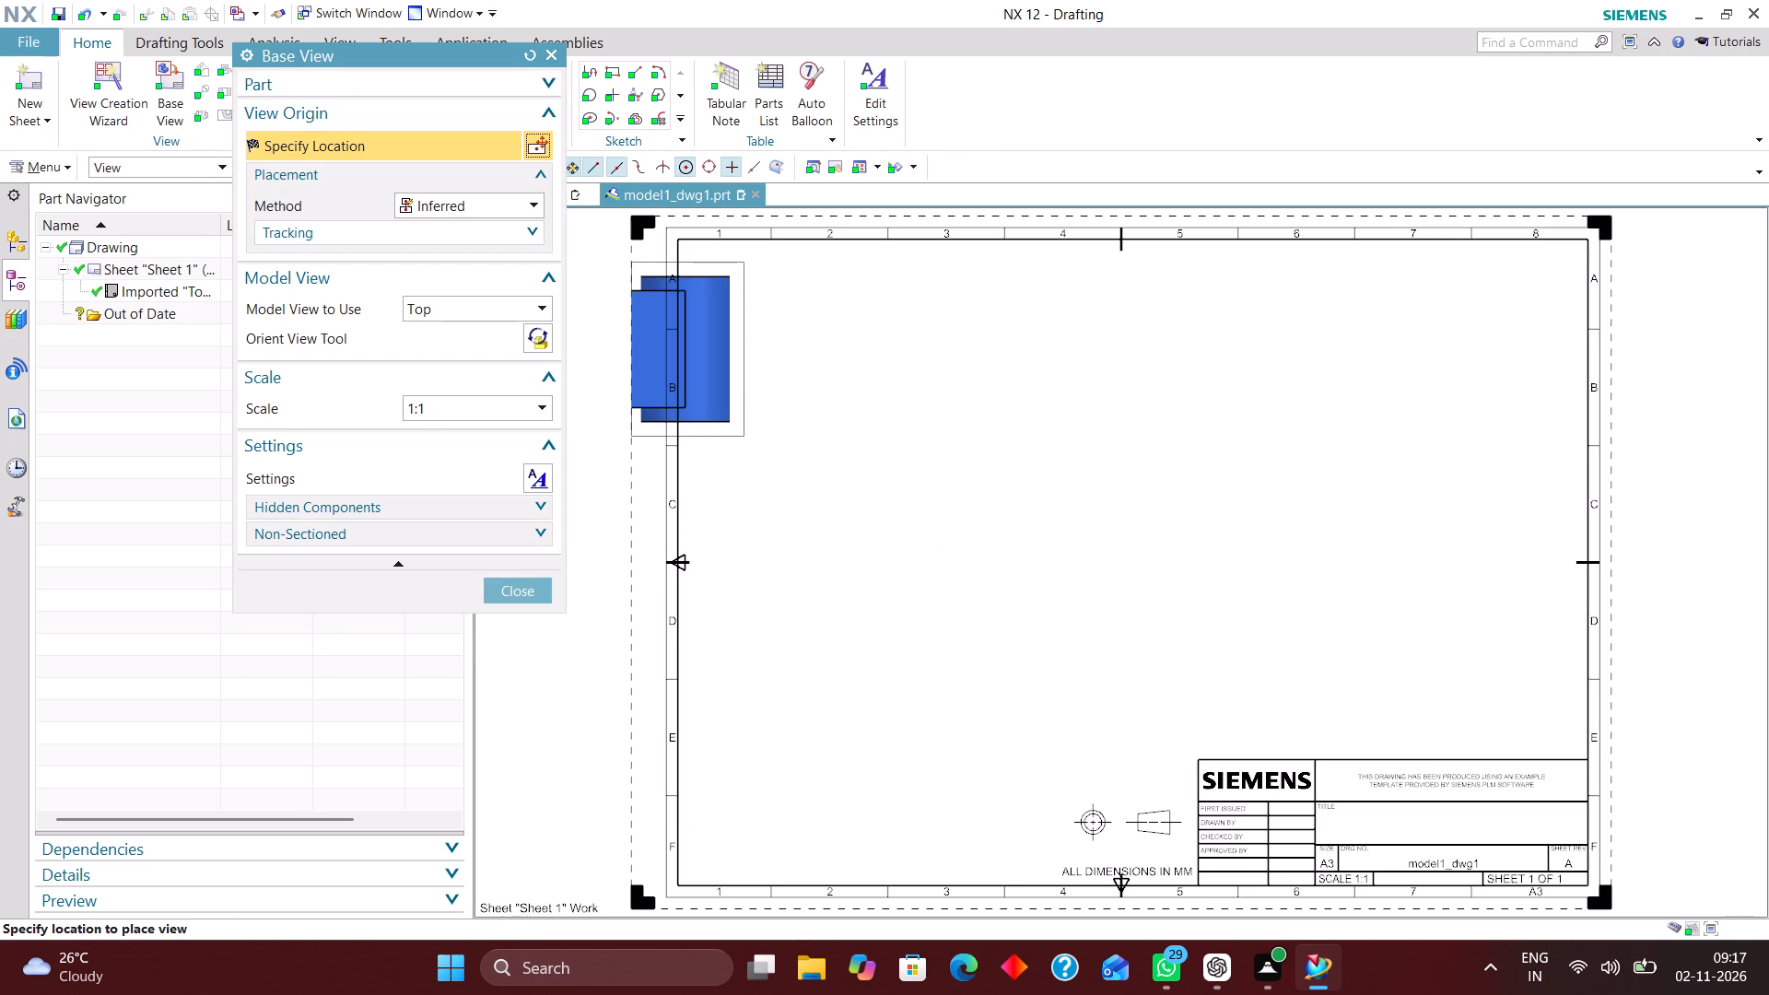
click(483, 307)
click(476, 446)
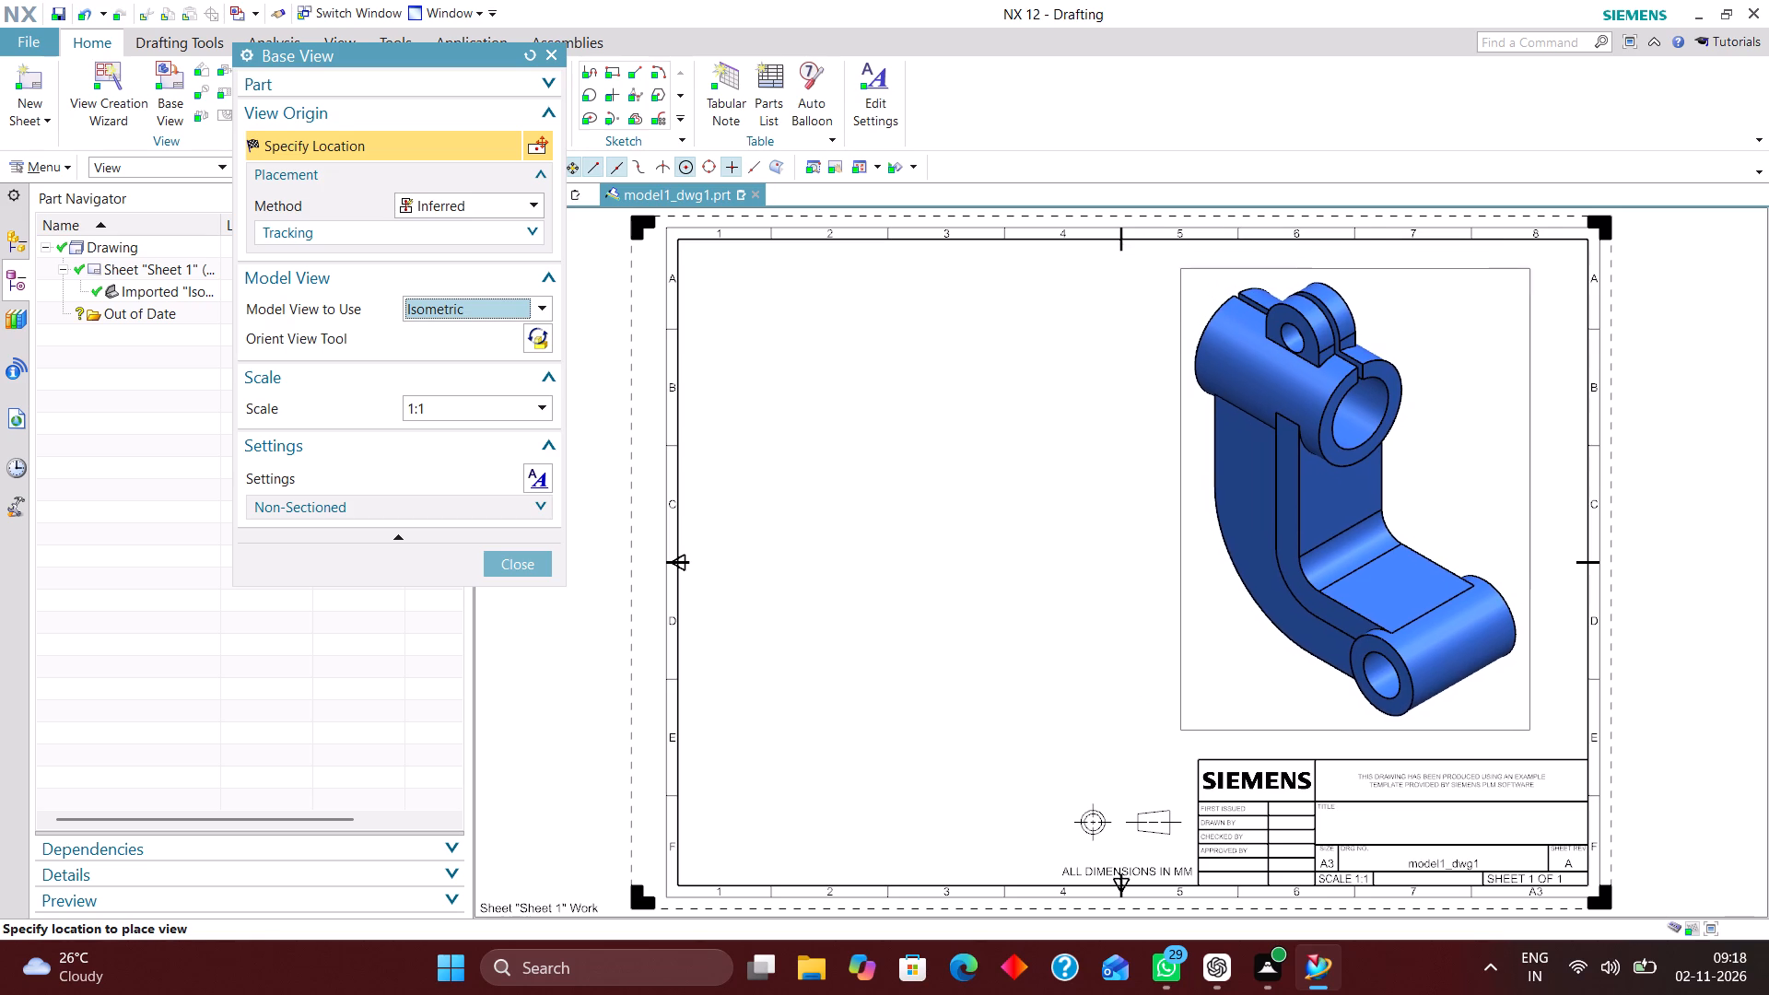
click(1409, 485)
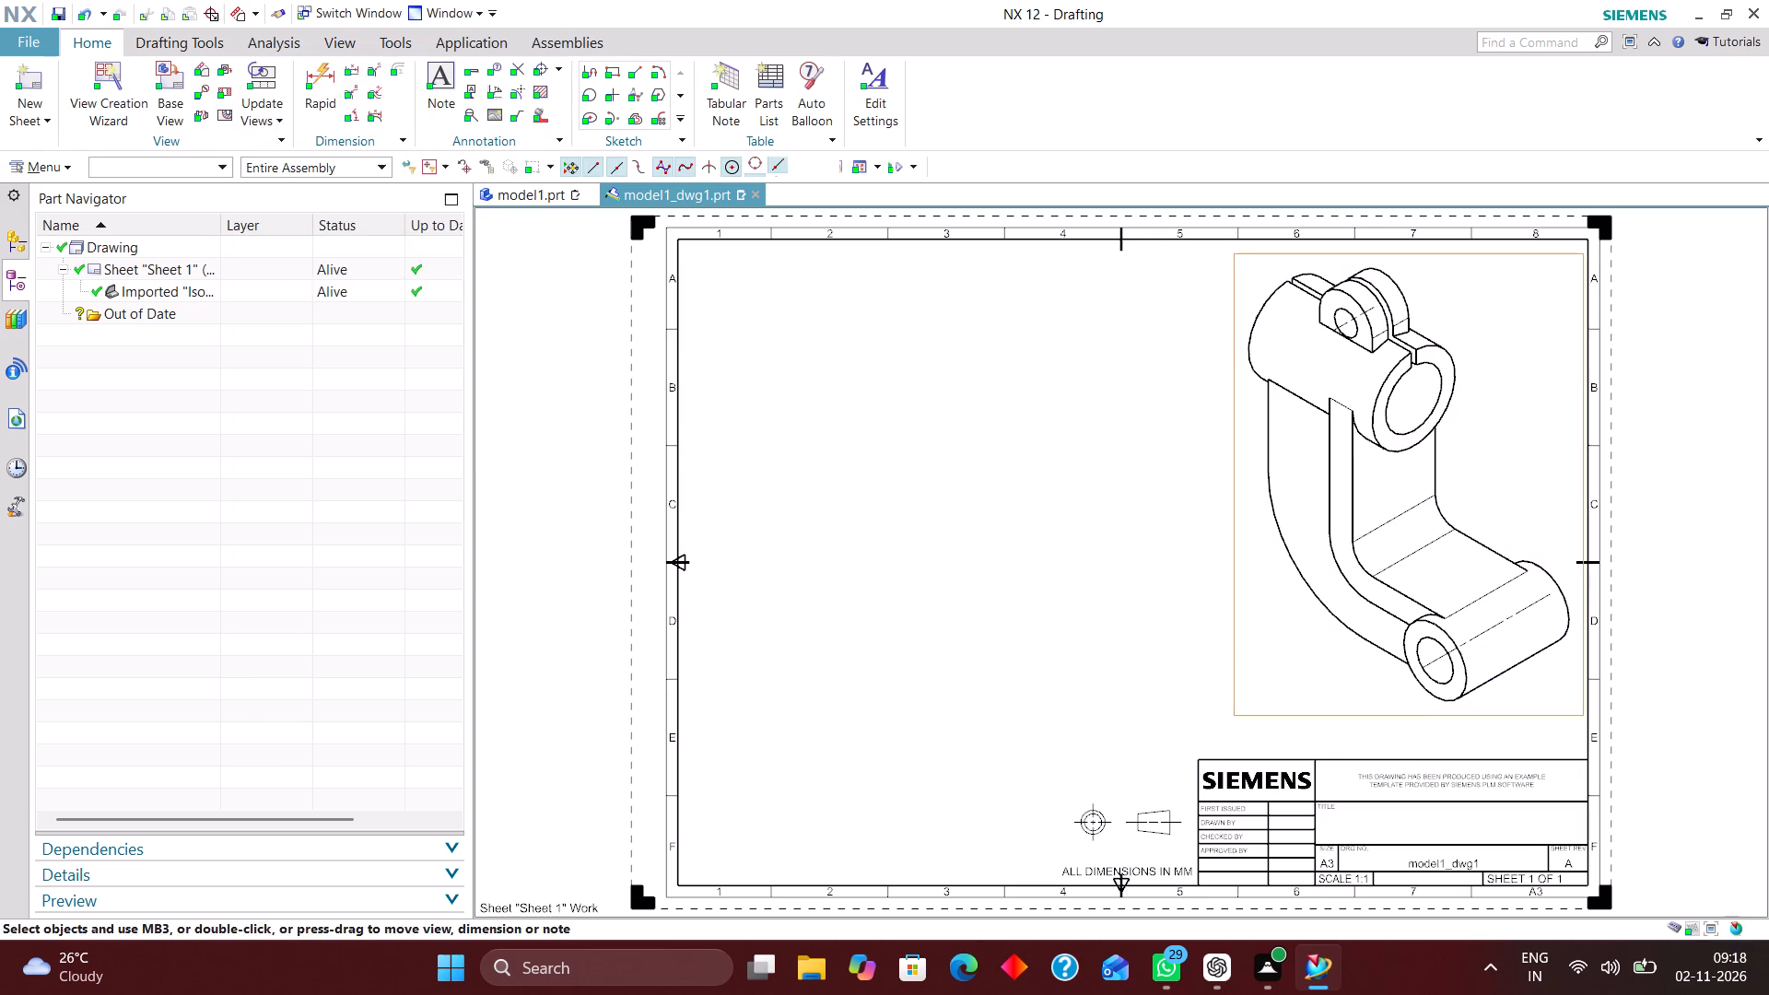
click(525, 455)
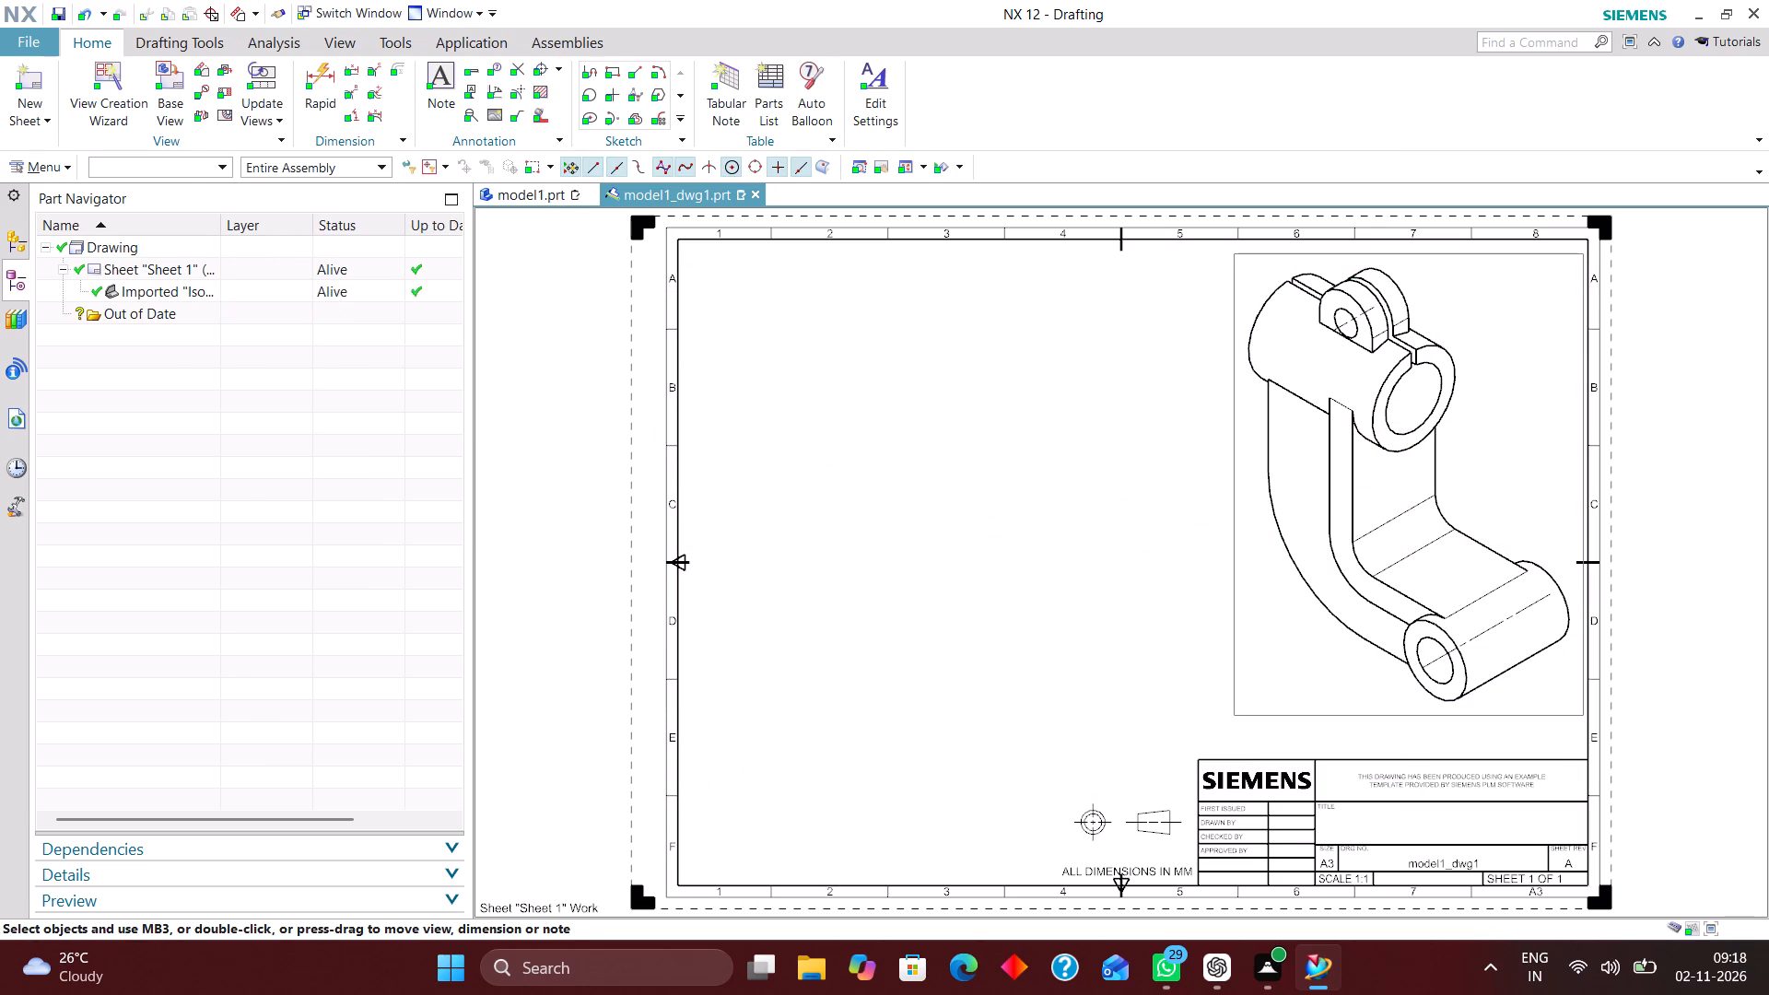
Place a Front base view at 1:2 scale in the sheet's upper-left area, without any projected views.
click(171, 73)
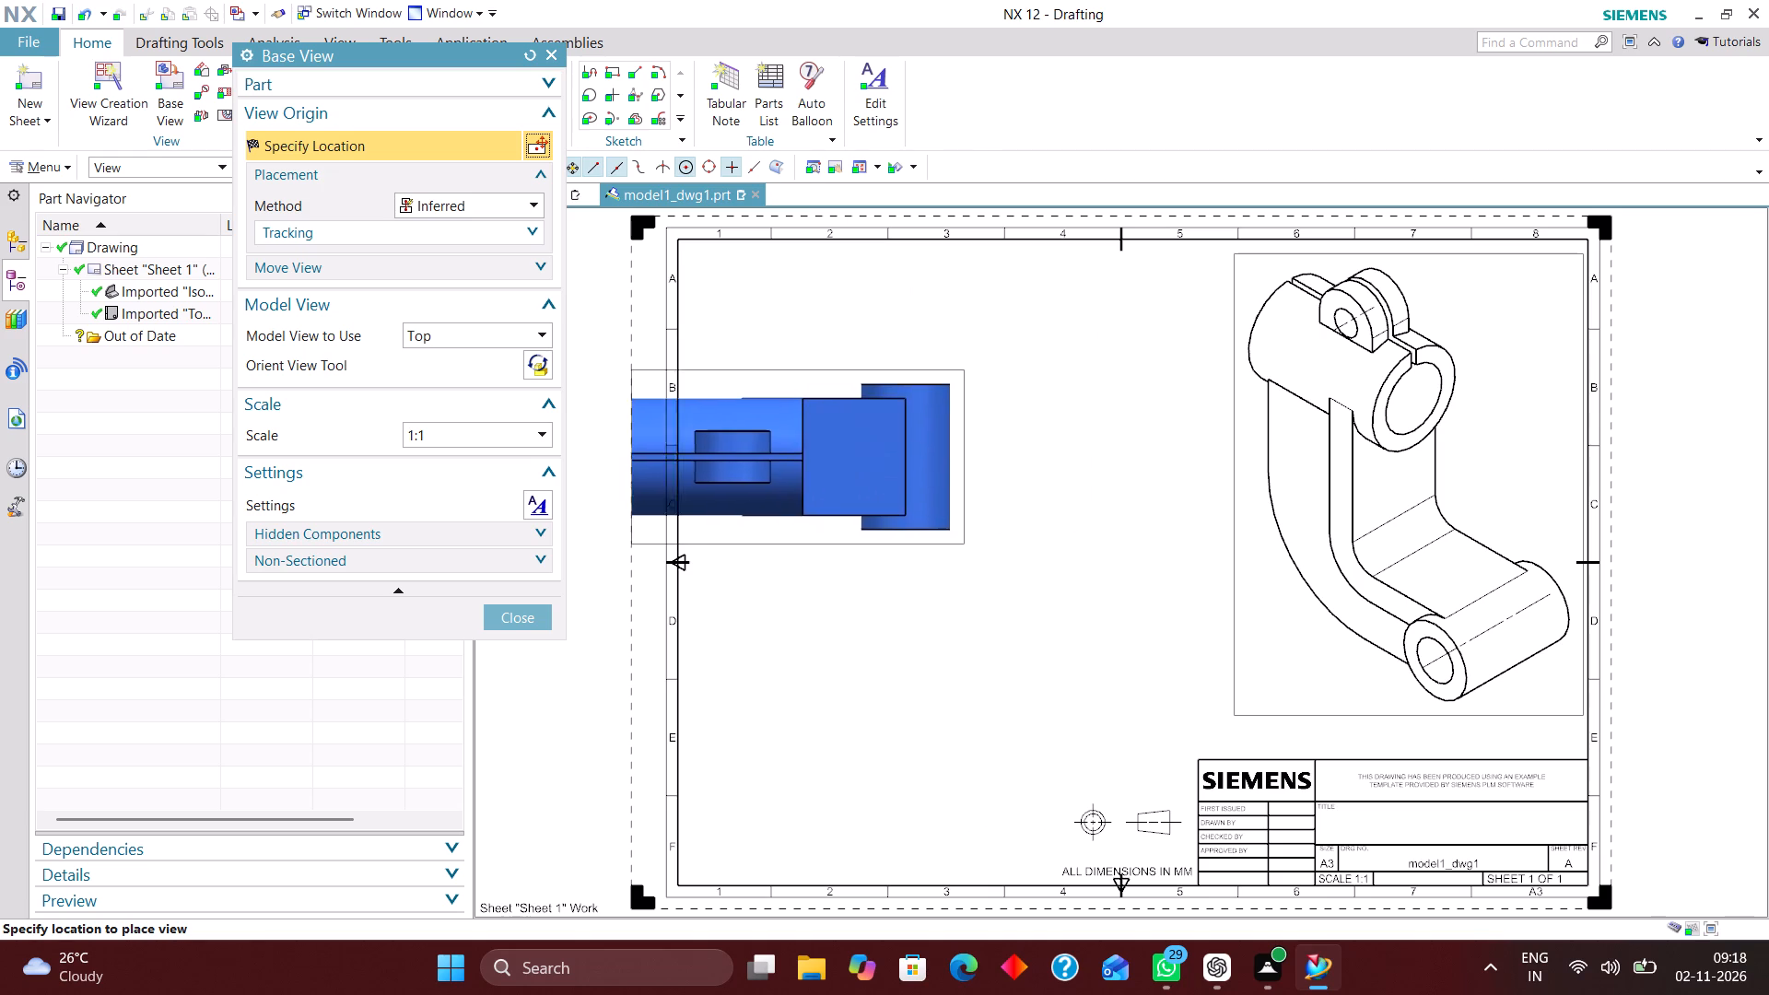
click(458, 331)
click(460, 377)
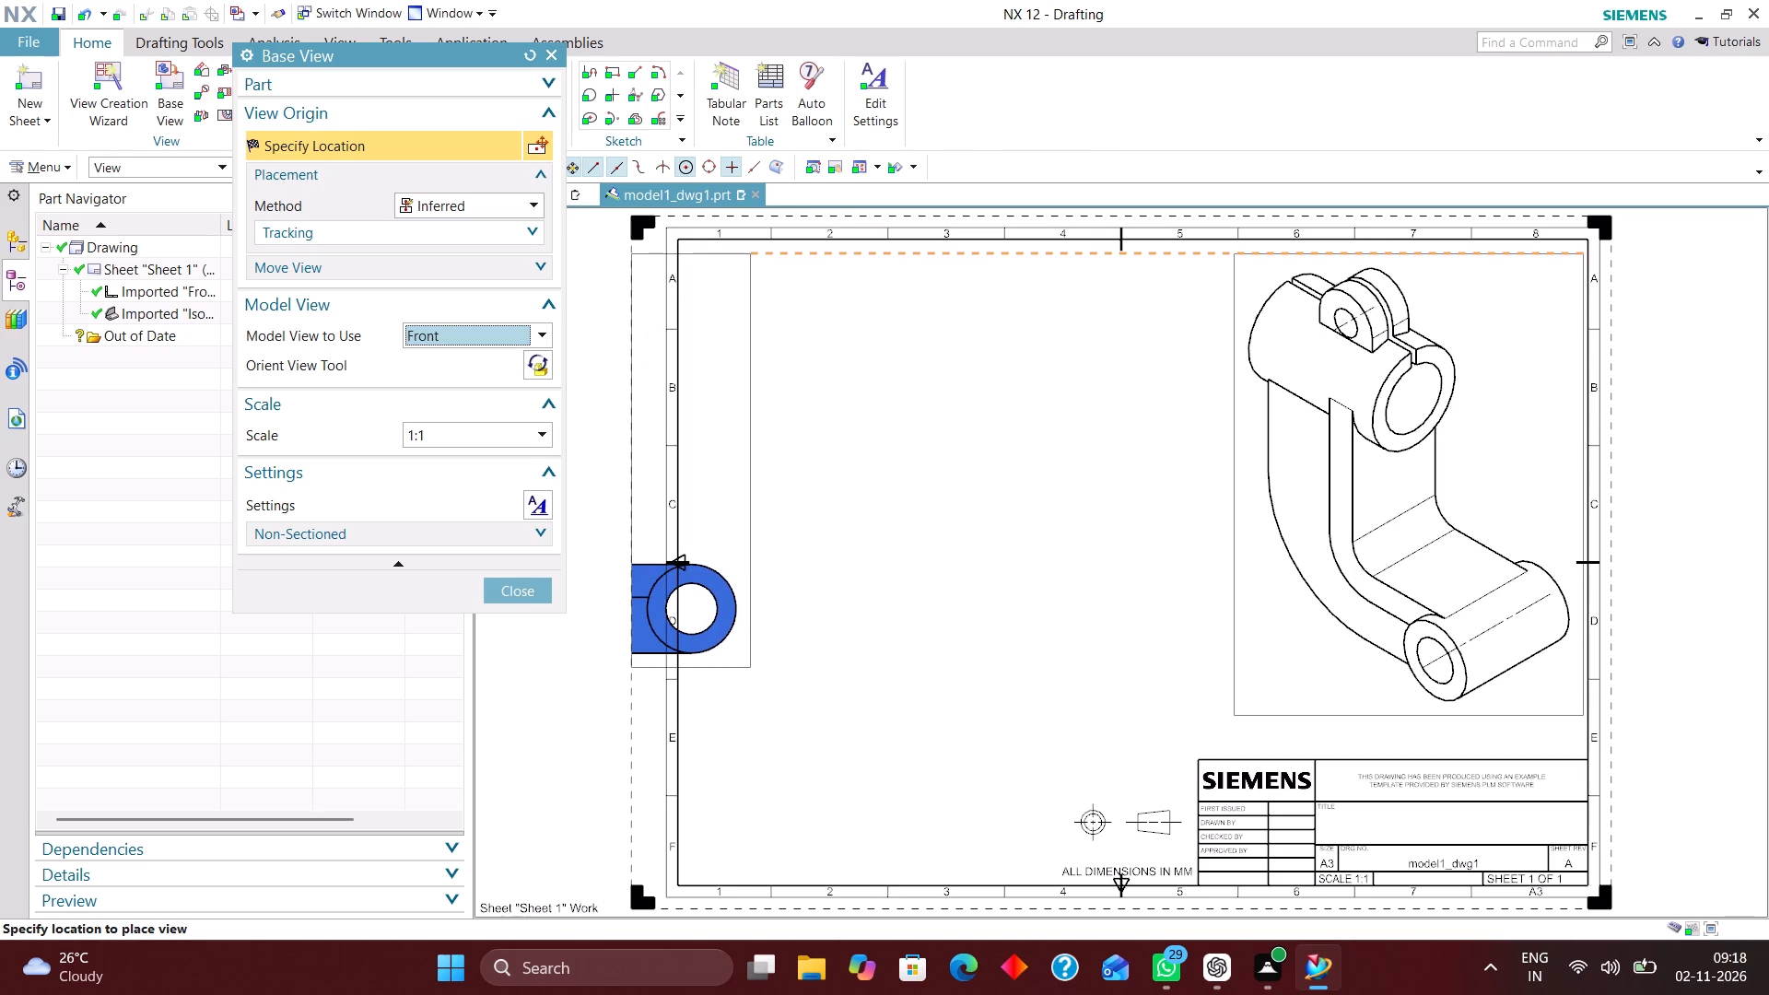
click(503, 432)
click(480, 533)
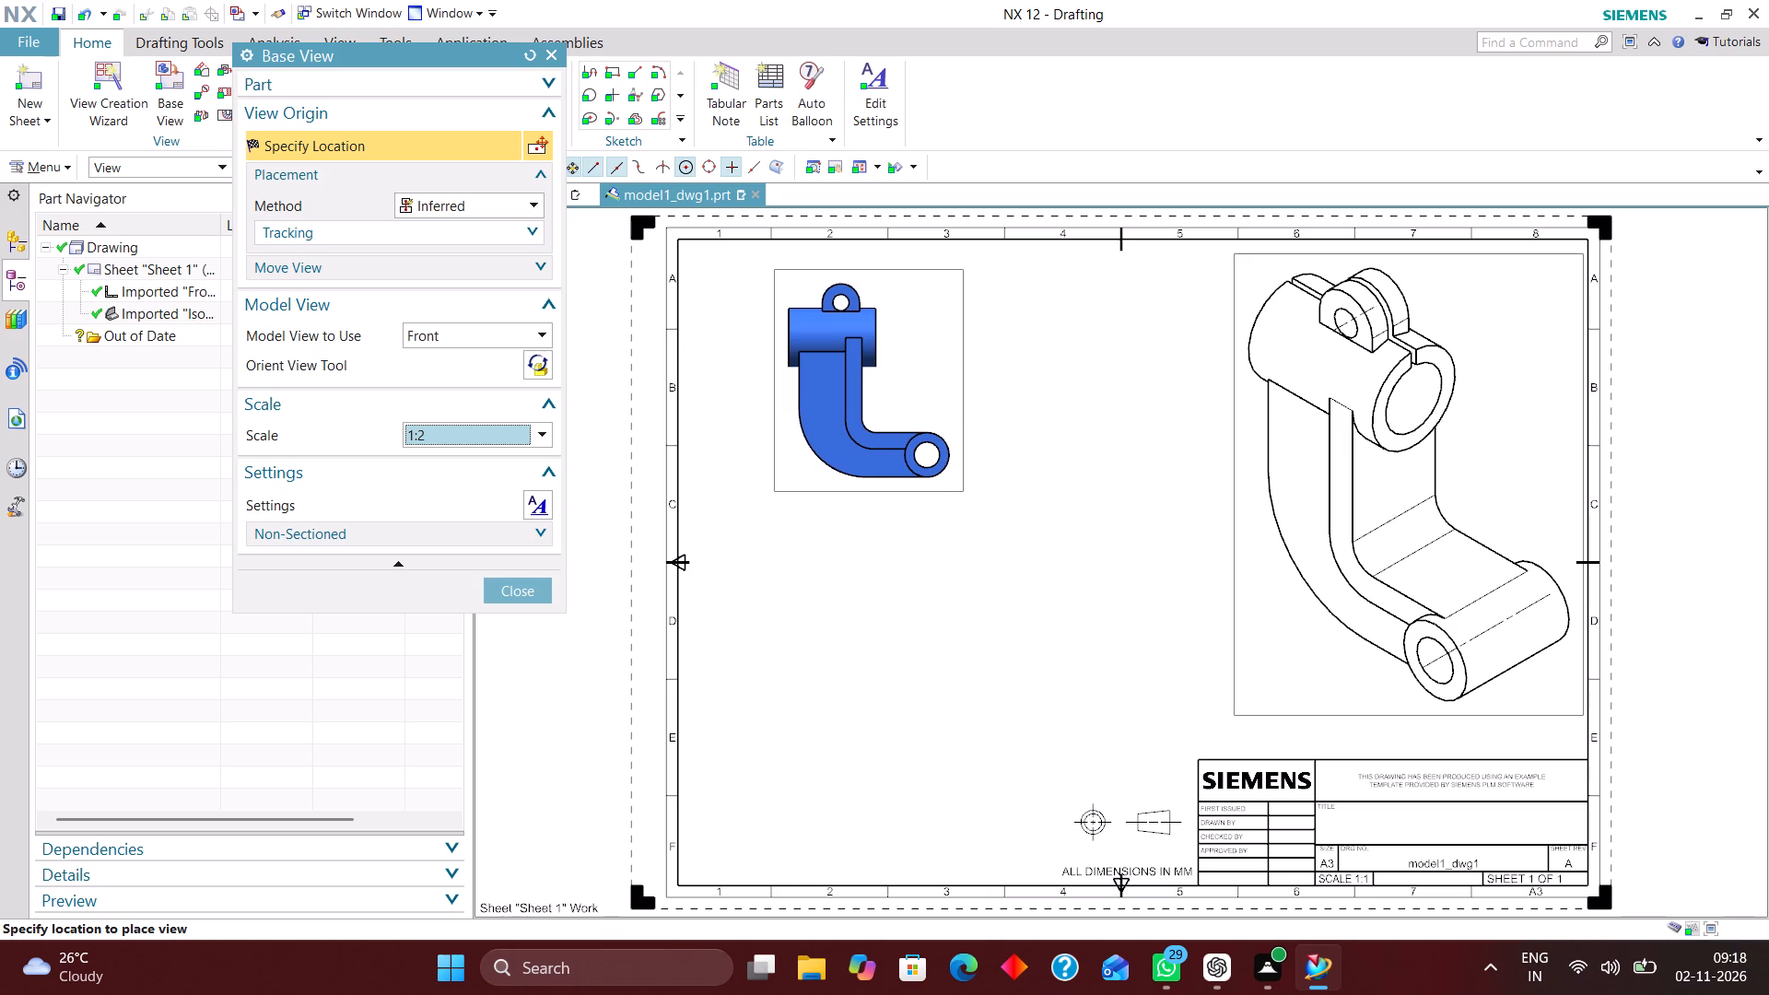
click(870, 380)
click(506, 449)
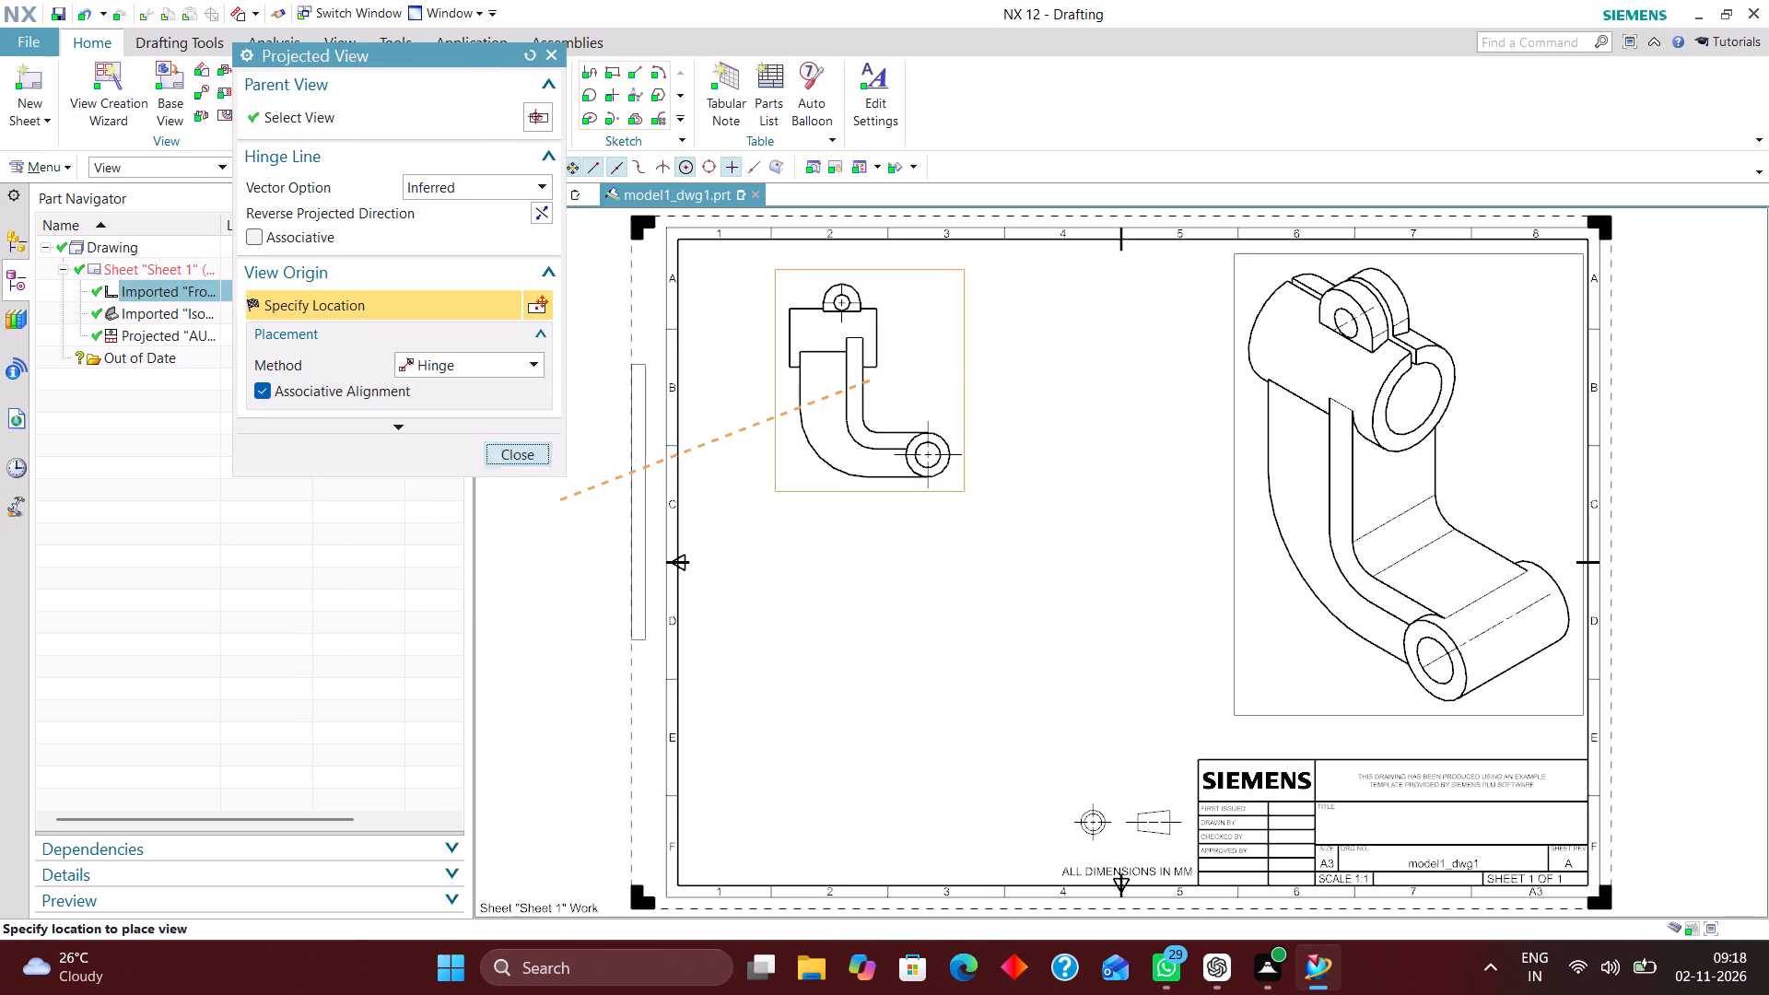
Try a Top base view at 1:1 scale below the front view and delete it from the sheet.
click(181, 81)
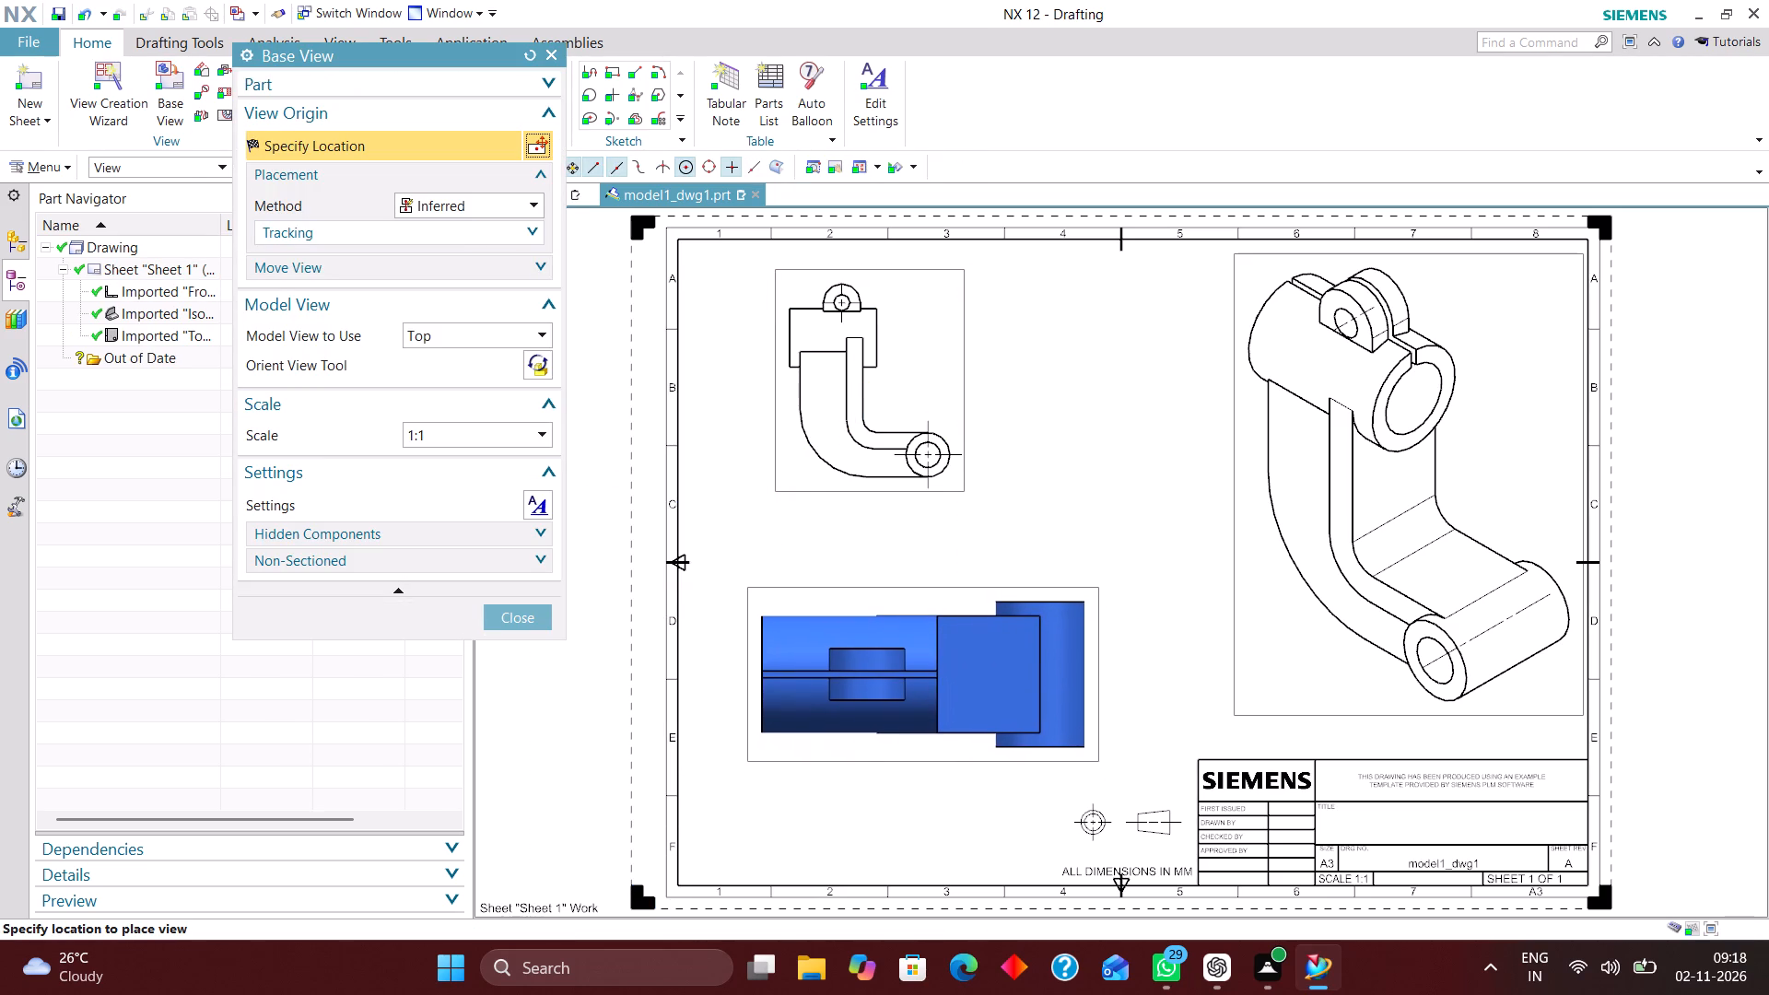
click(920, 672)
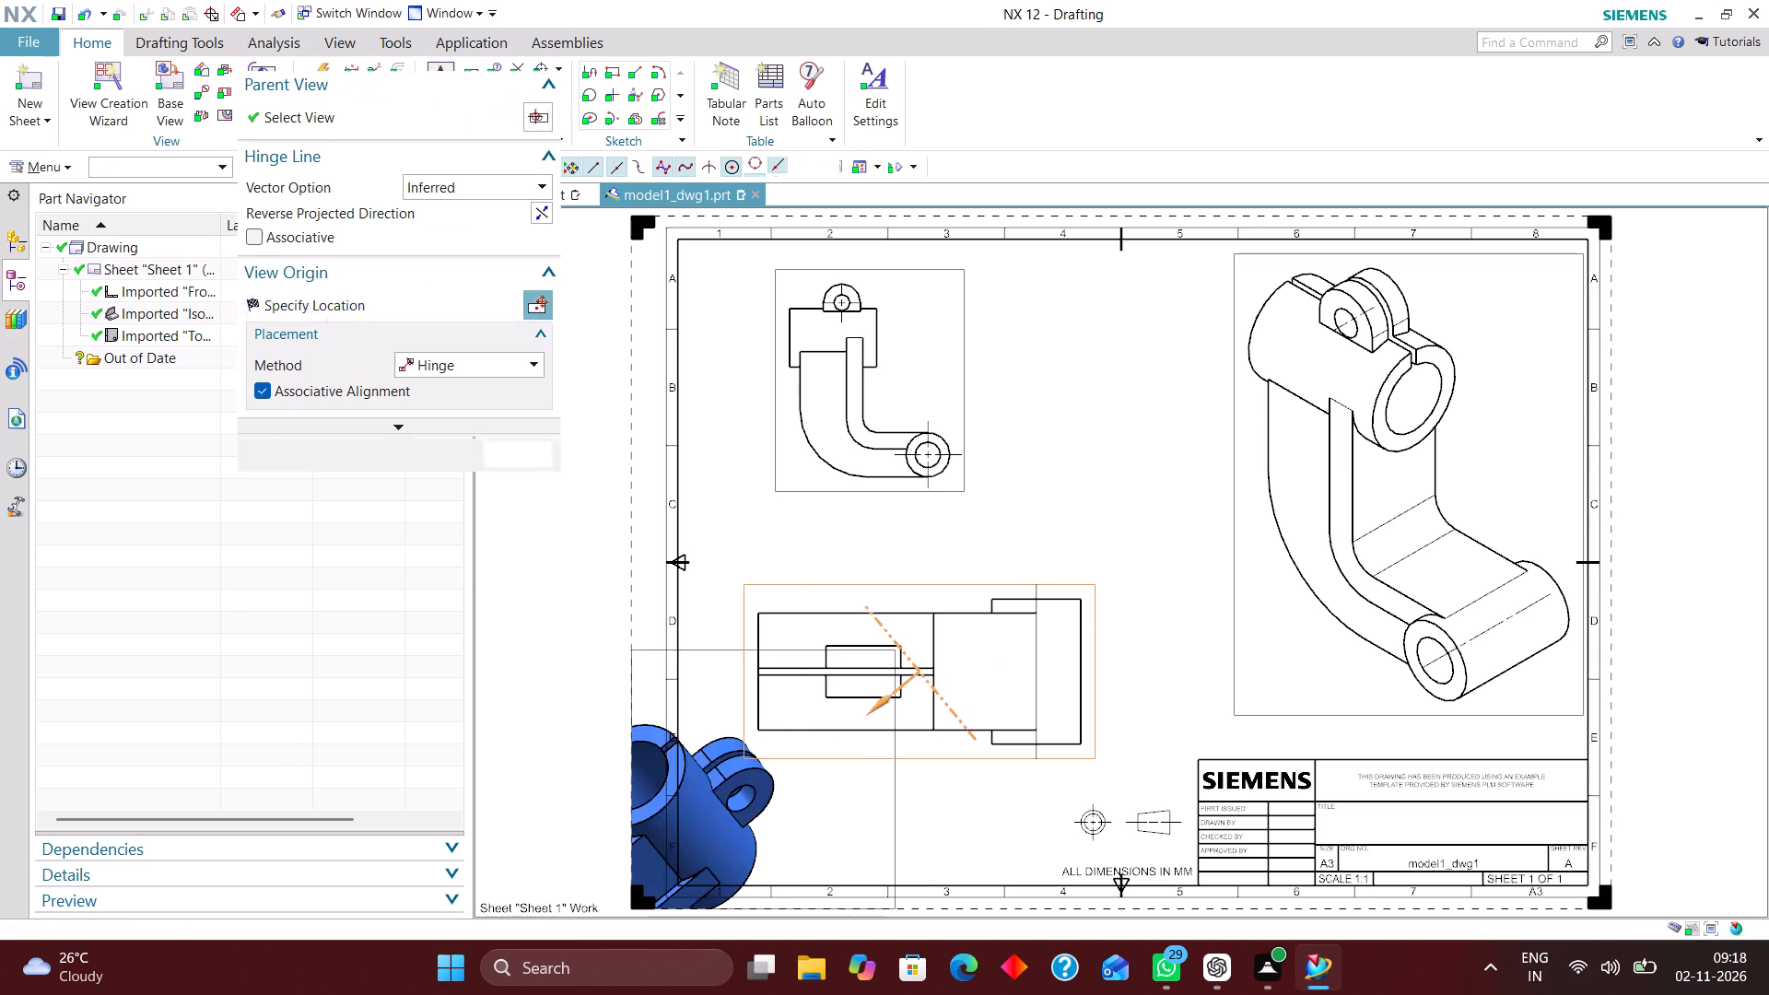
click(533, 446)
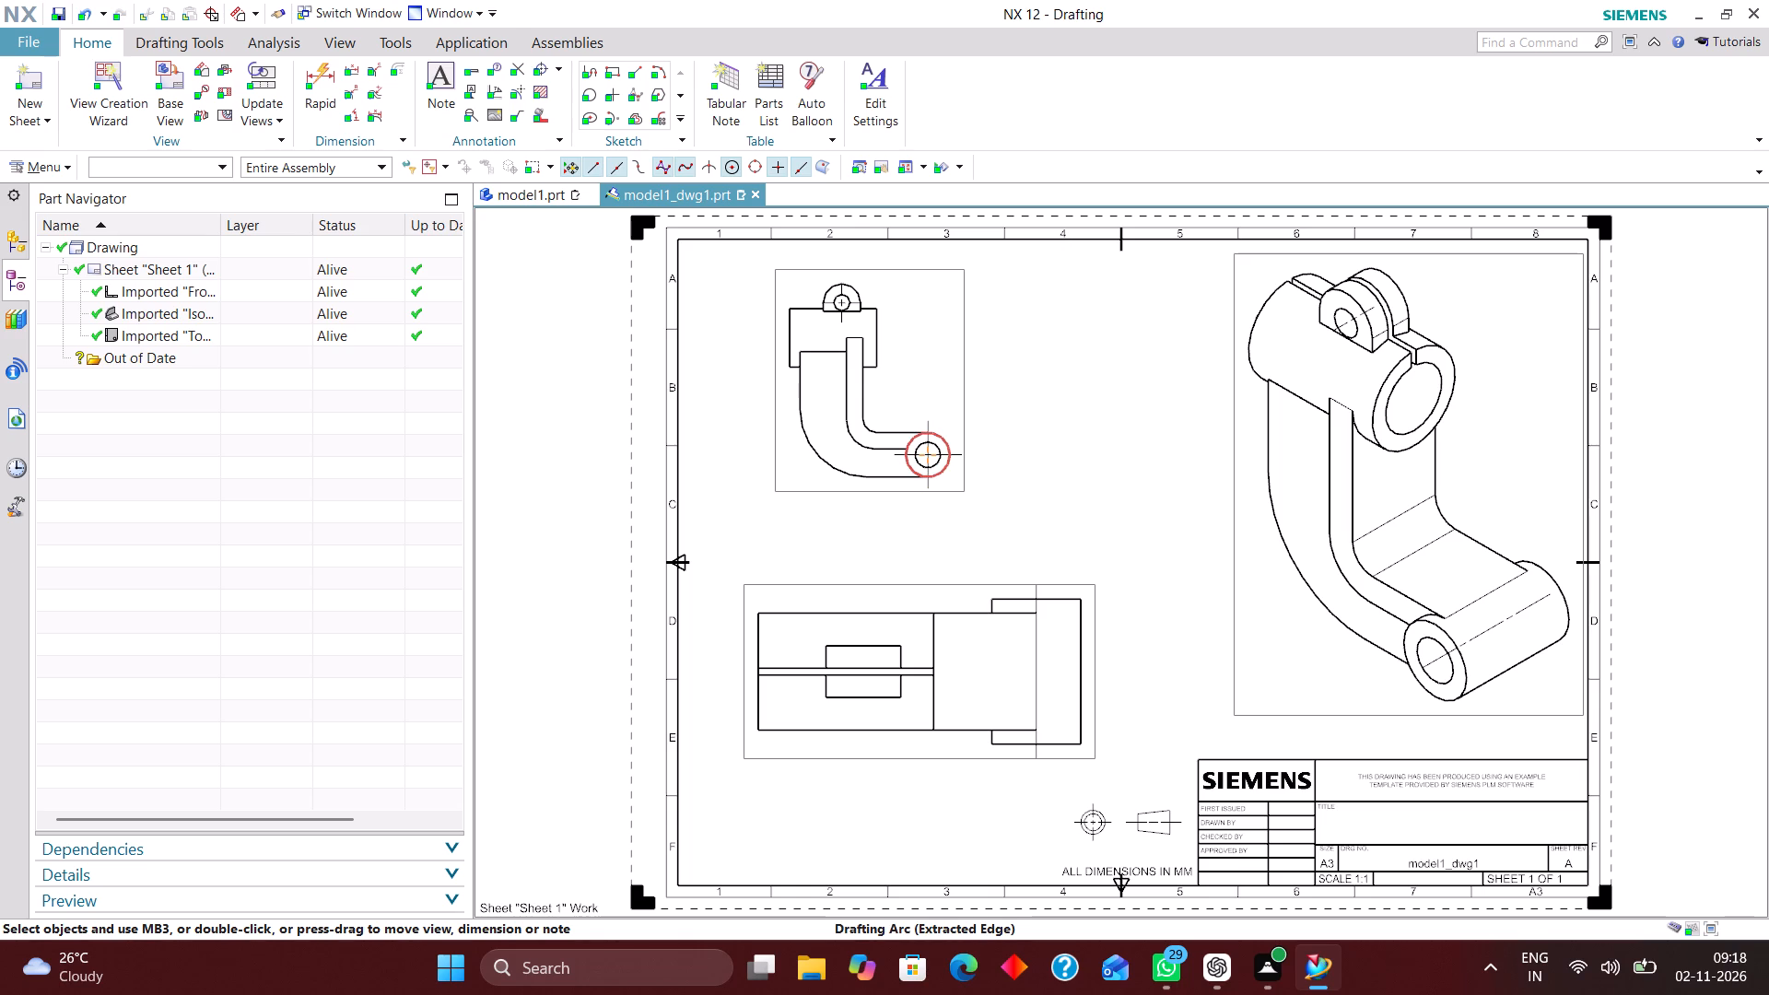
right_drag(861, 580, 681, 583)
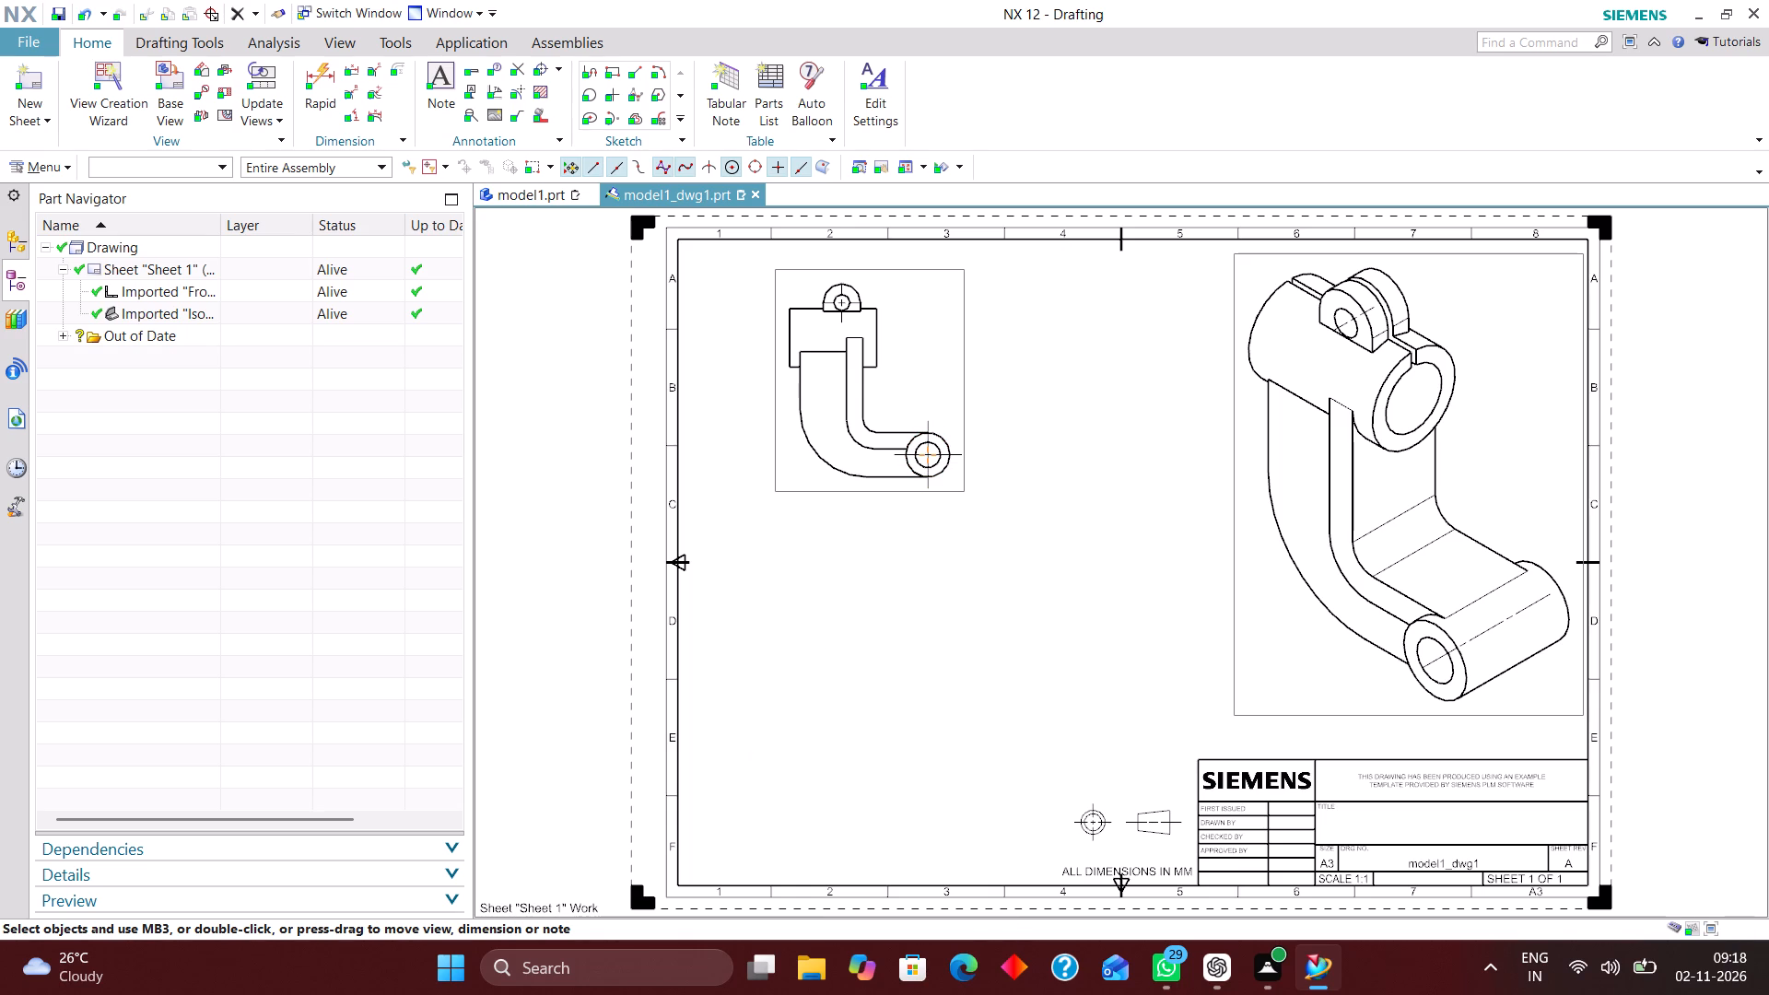
Place a Right base view at 1:2 scale directly below the front view, without any projected views.
click(171, 84)
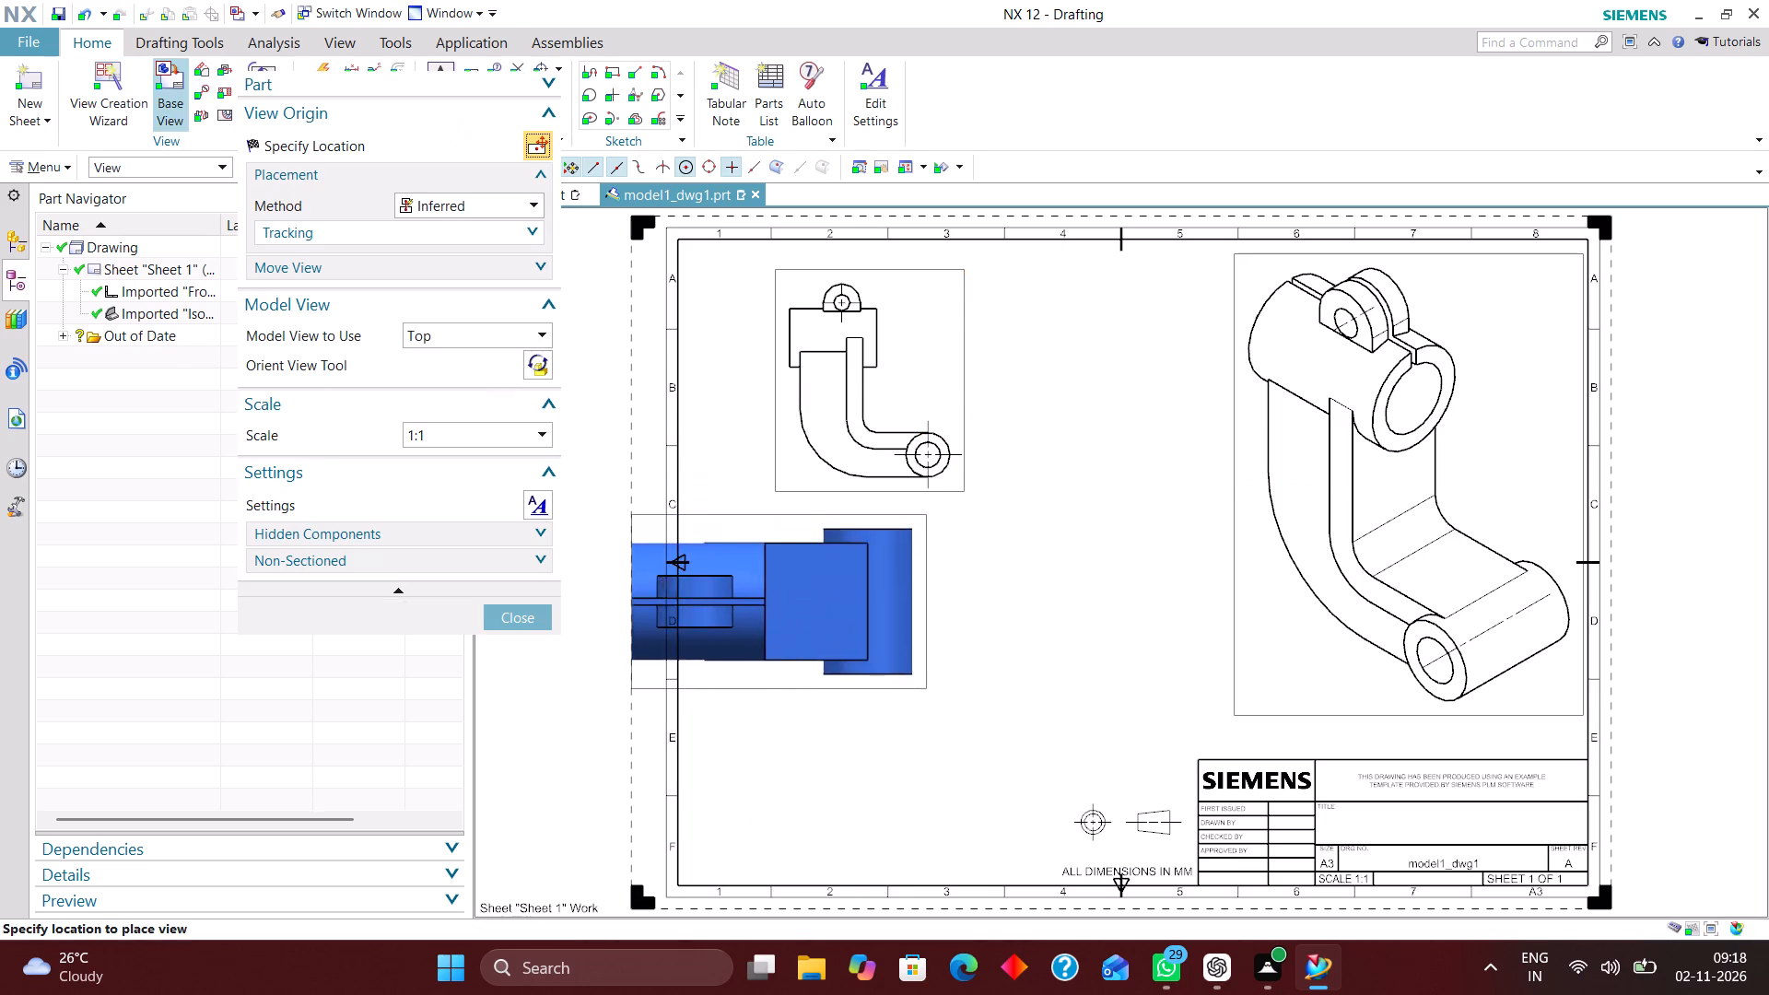
click(493, 332)
click(480, 374)
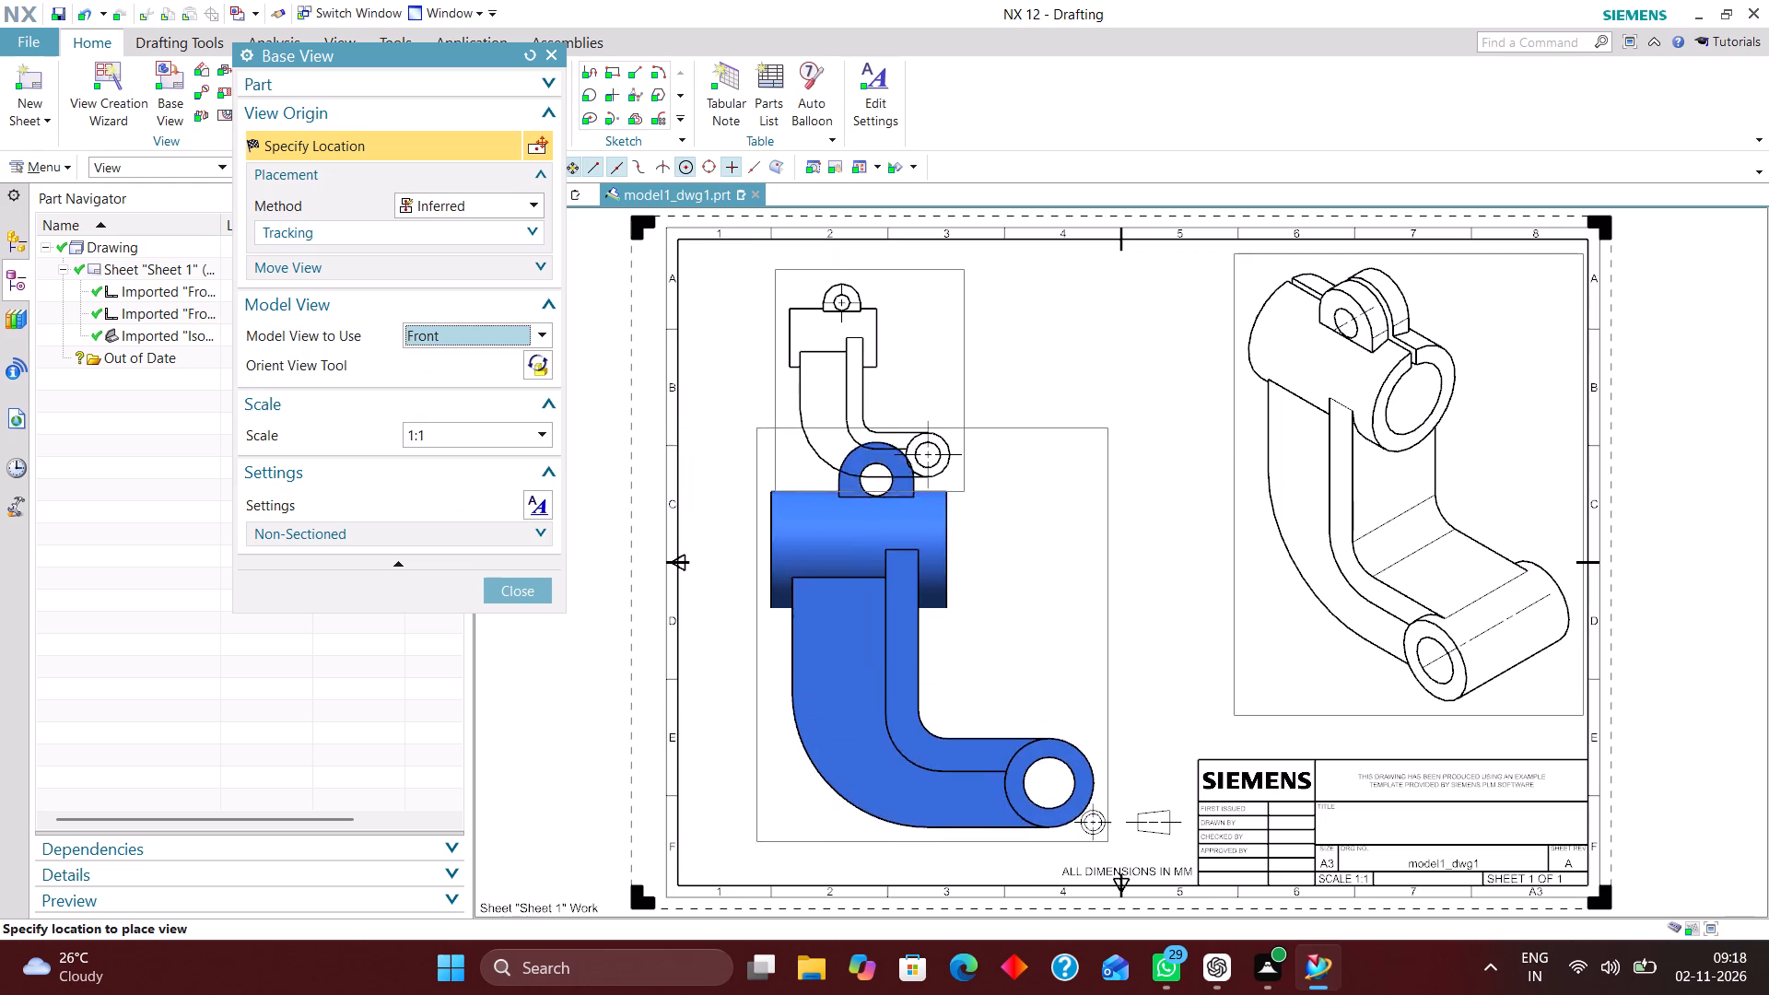
click(512, 343)
click(460, 401)
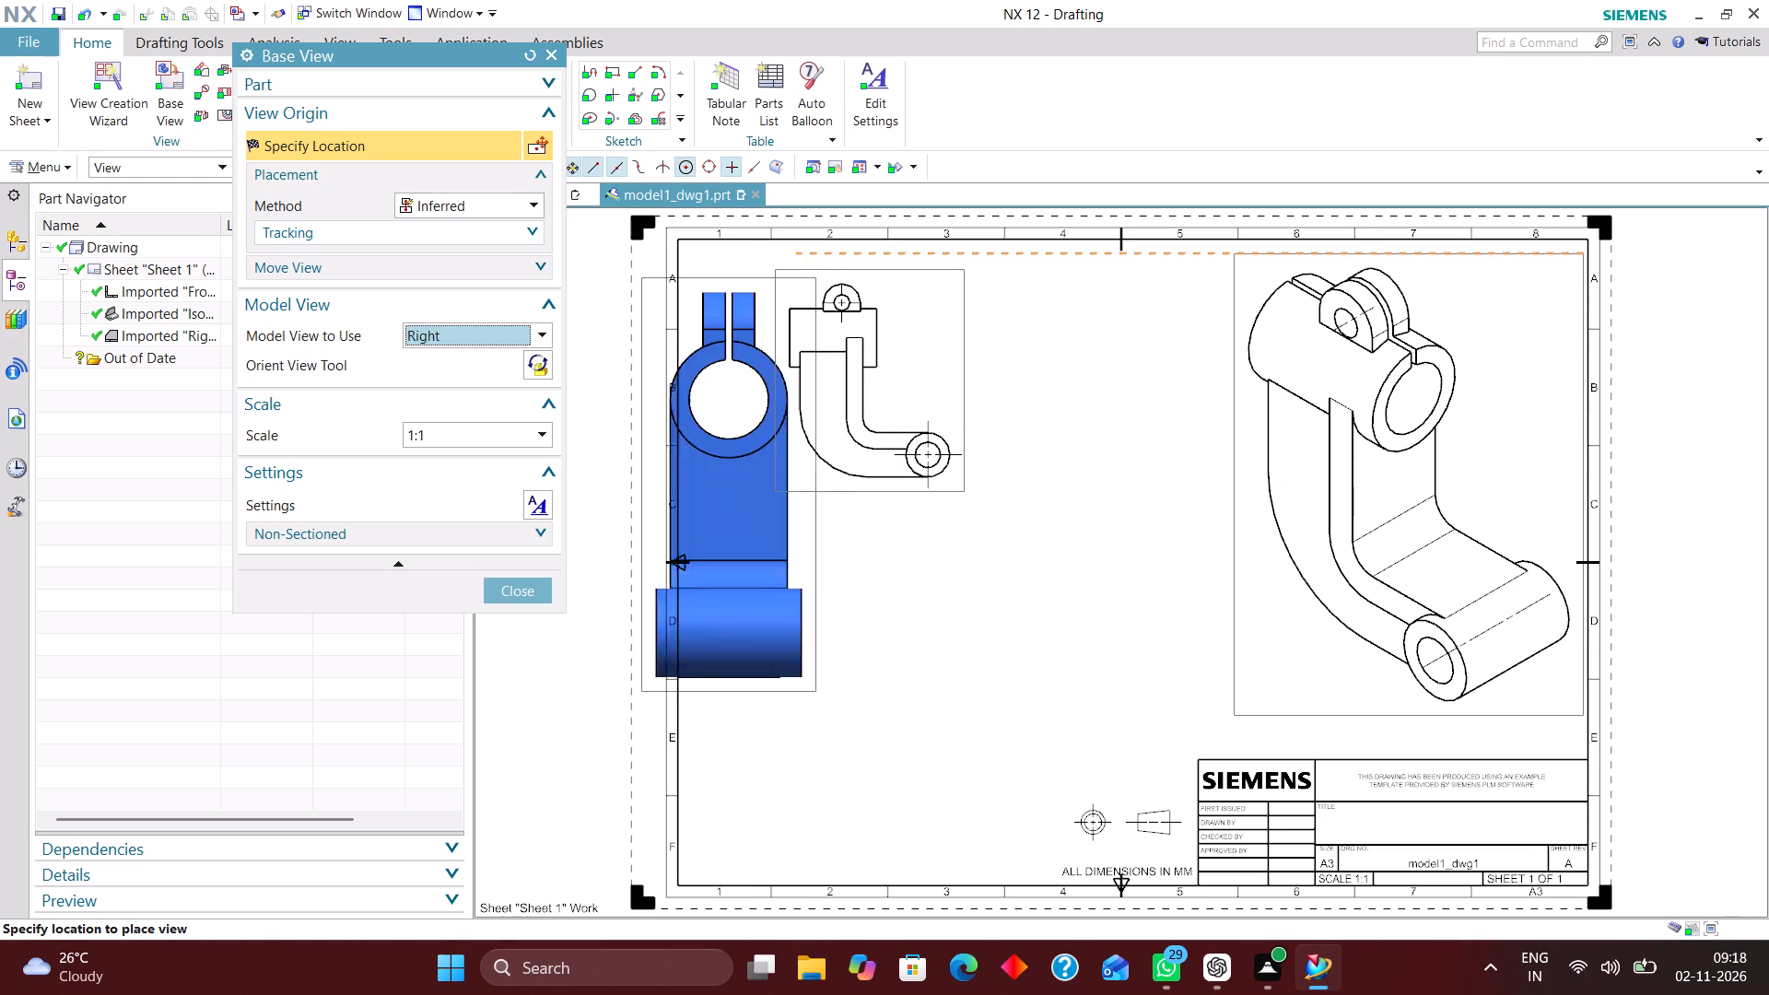
click(500, 432)
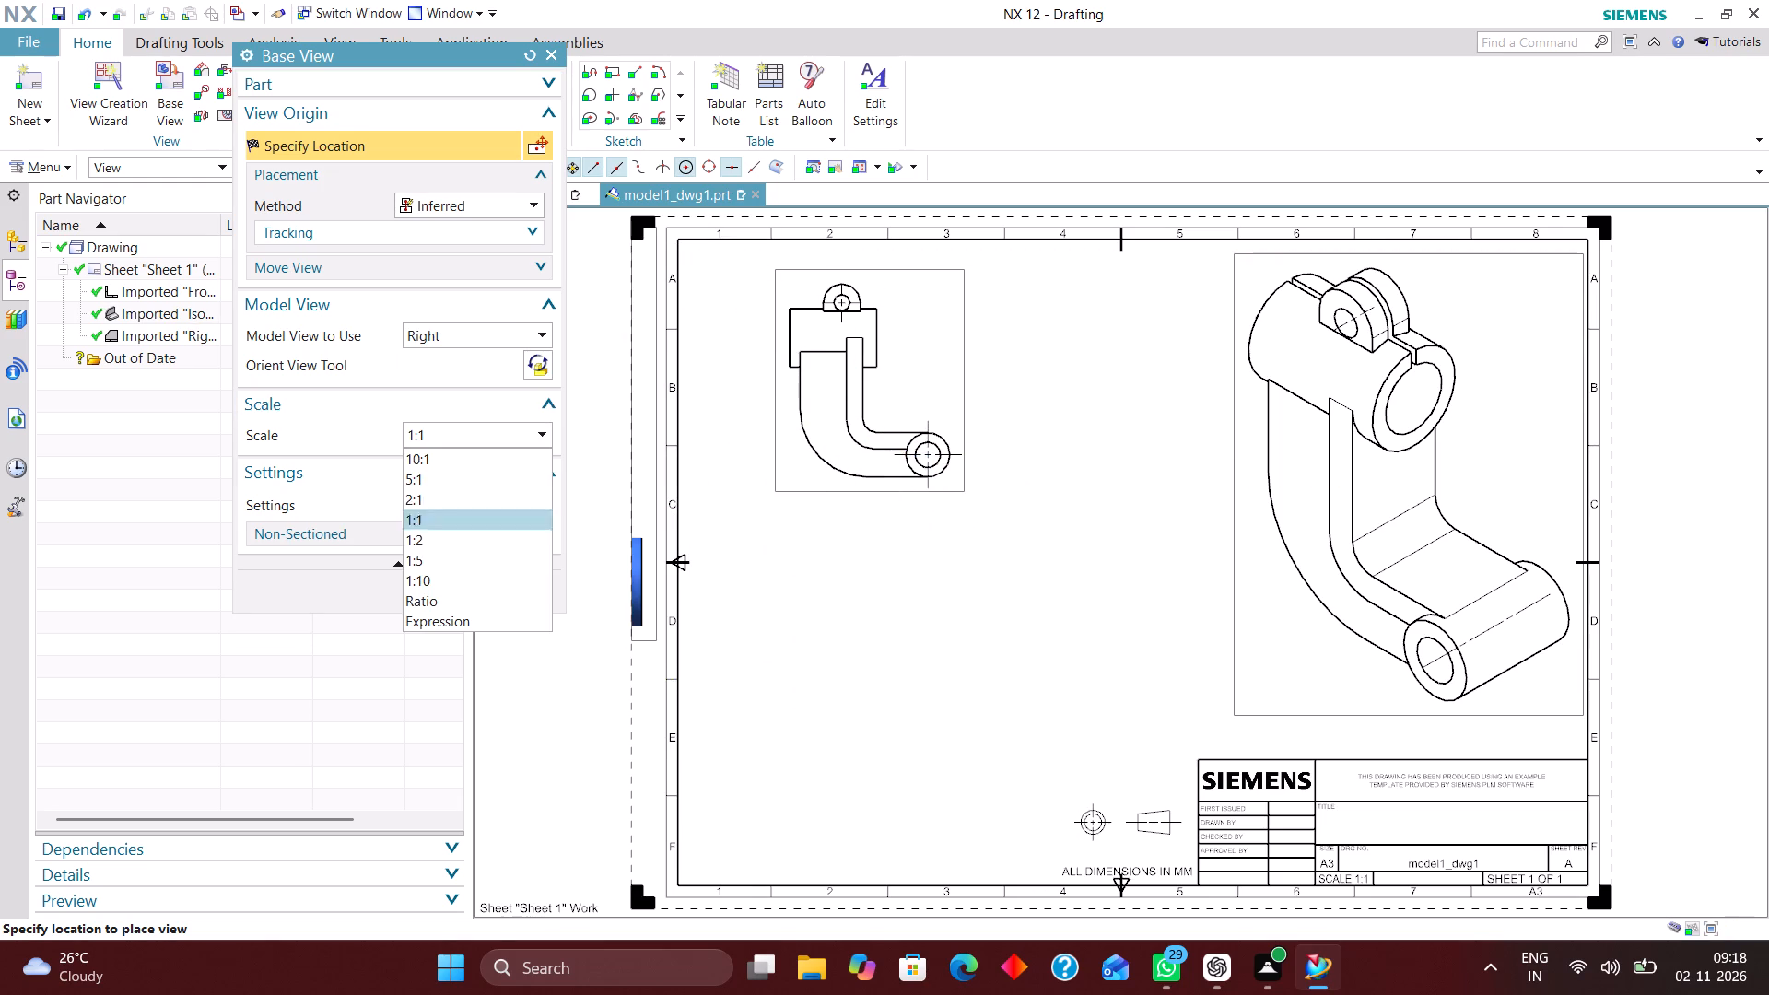
click(459, 538)
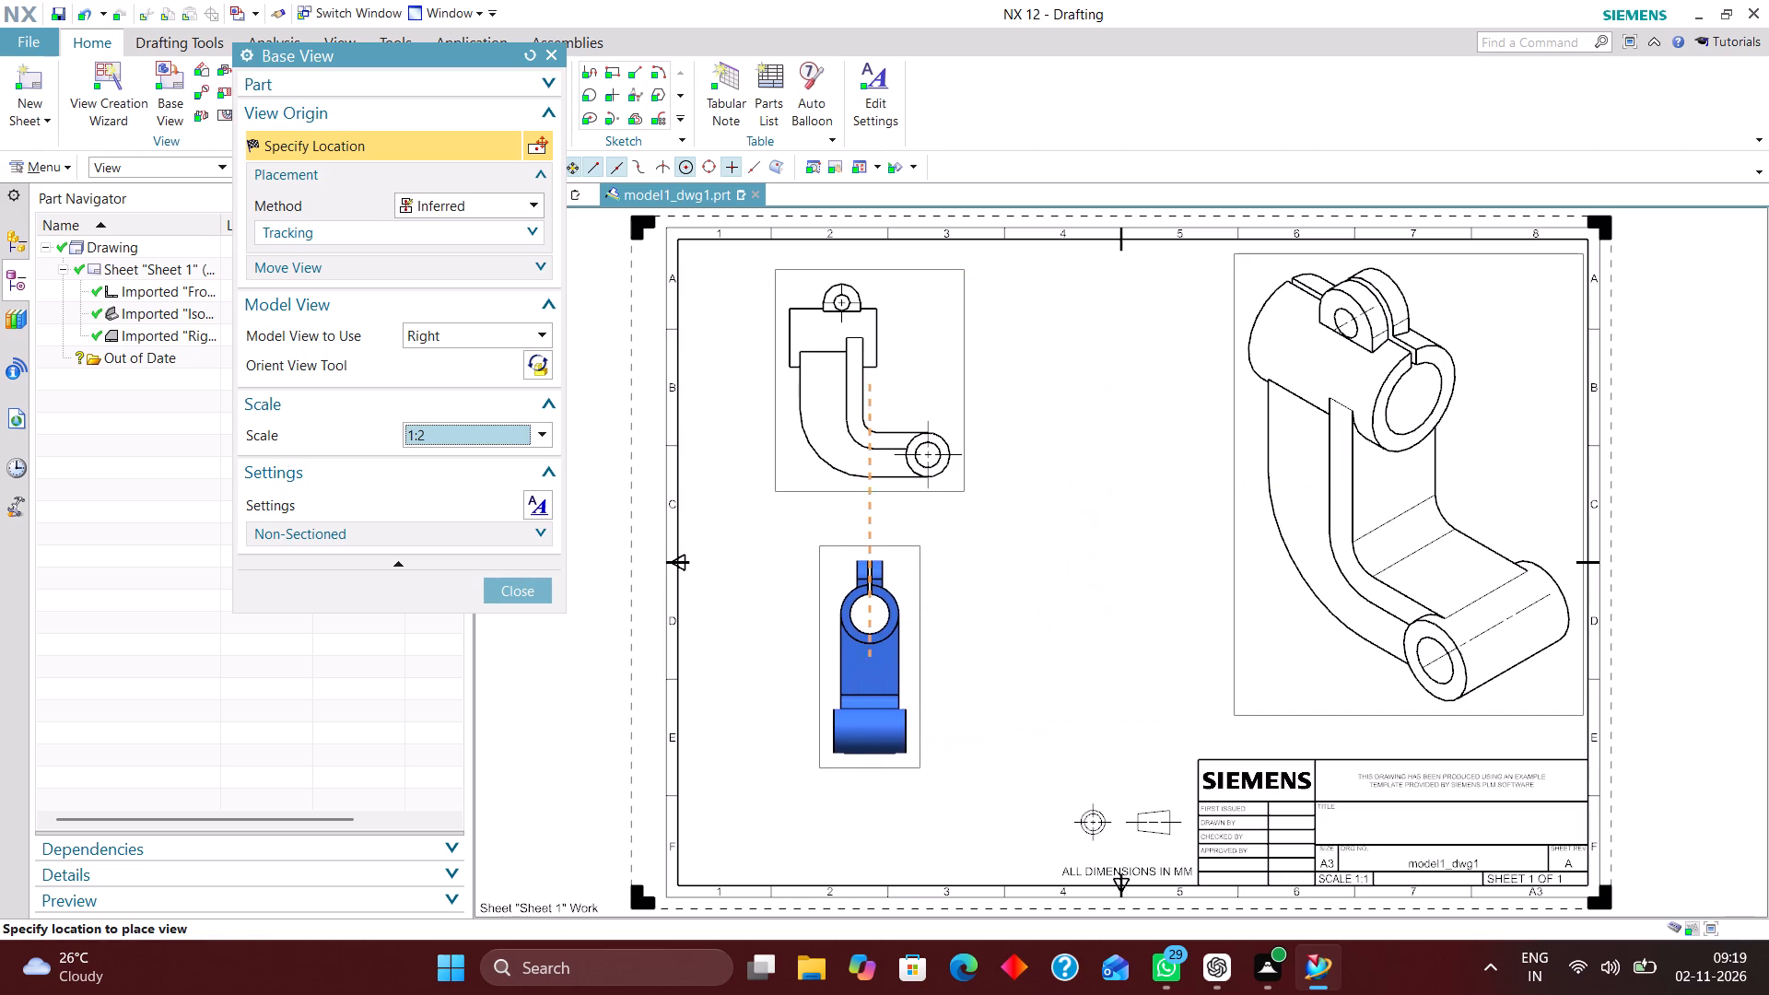
click(861, 662)
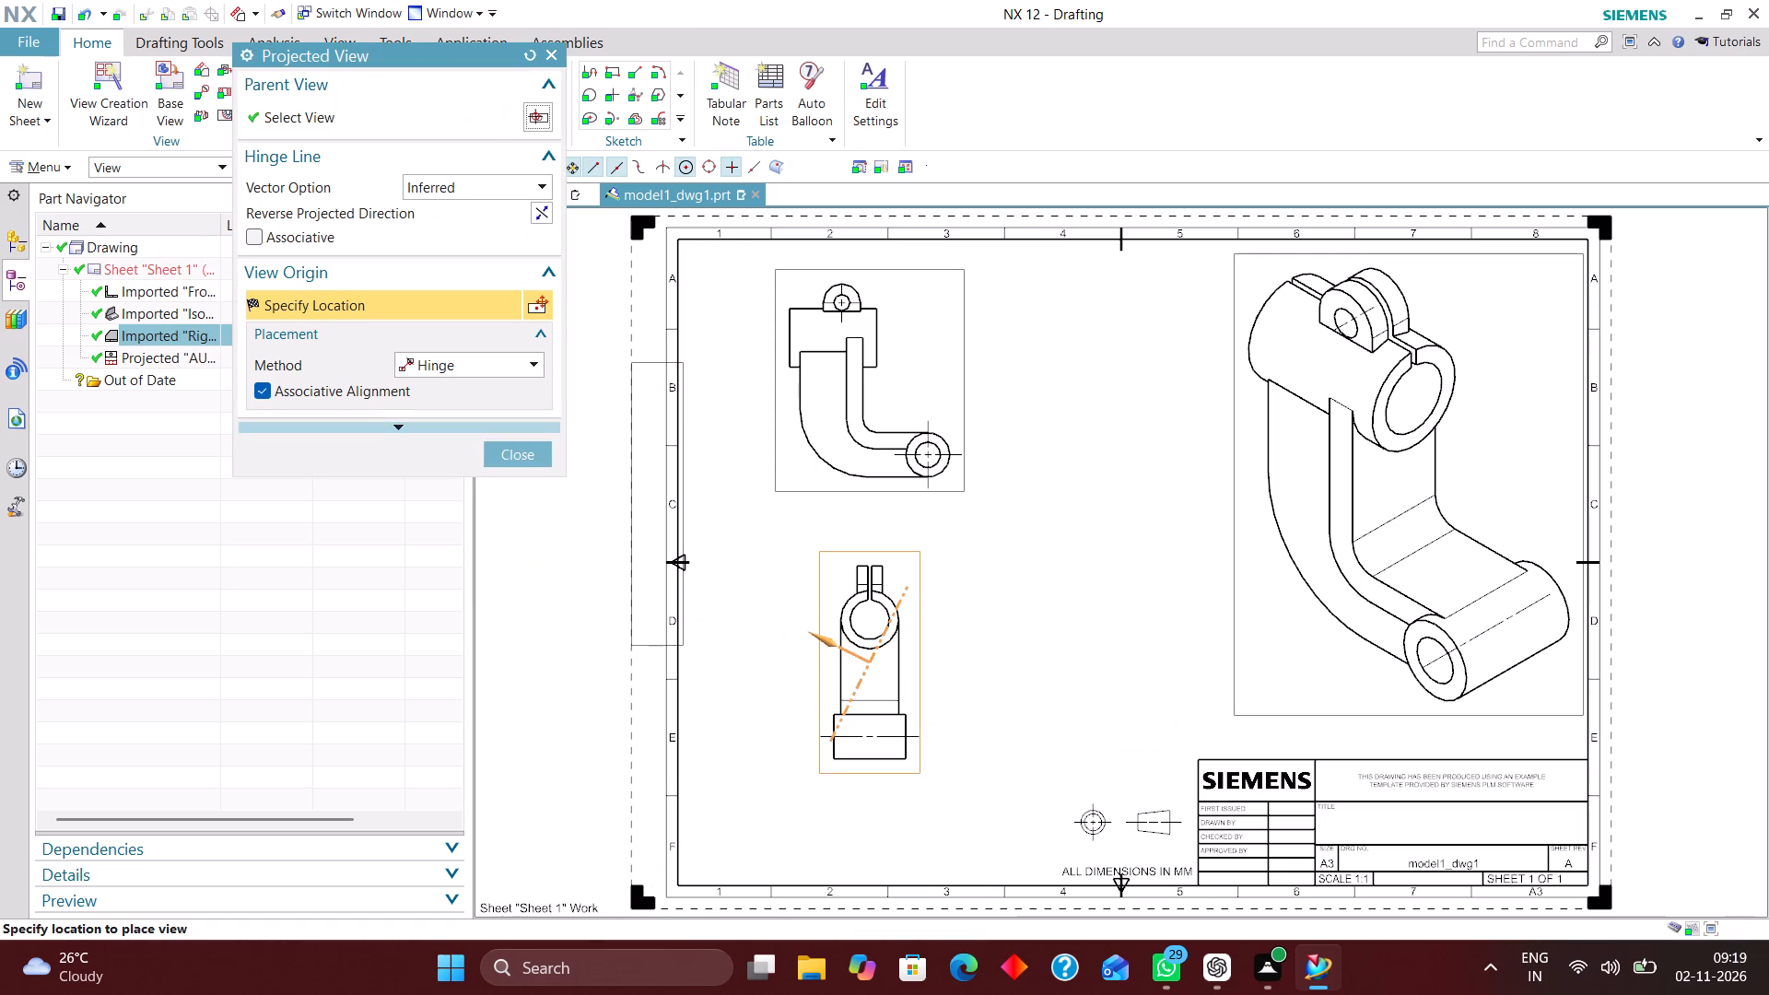
click(509, 449)
Move the front view slightly down and toward the sheet's left border, and shift the right view left beneath it.
drag(812, 490, 812, 489)
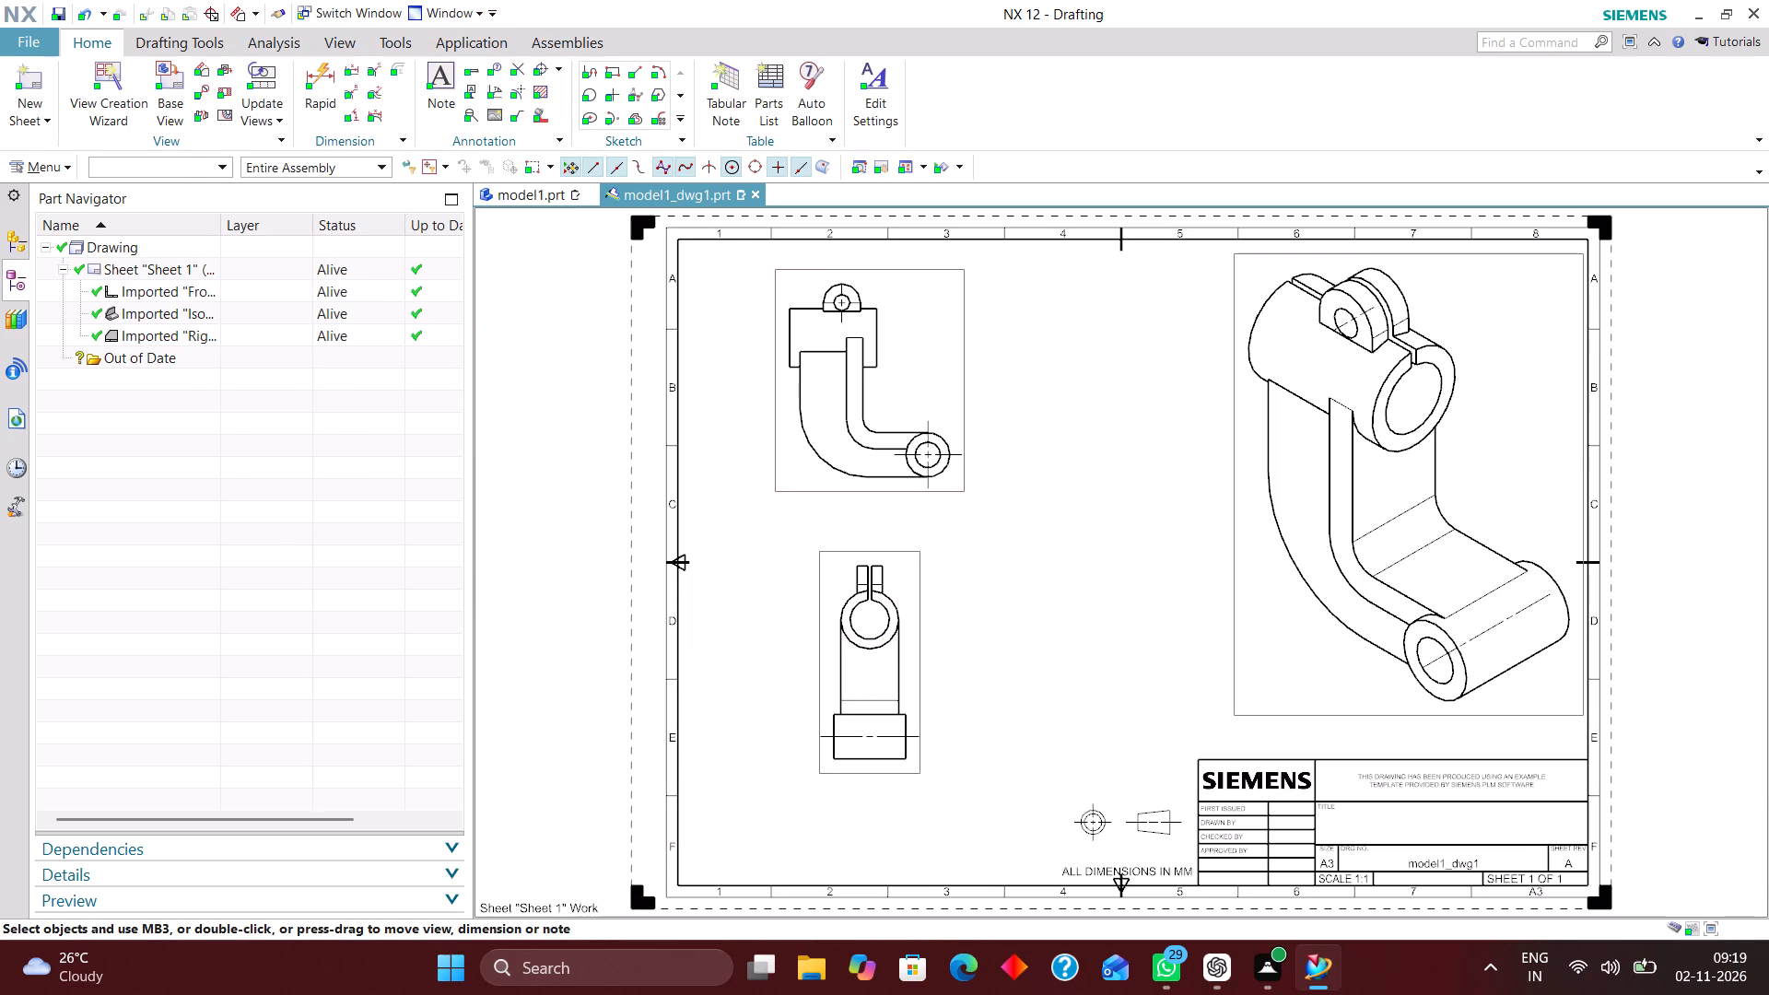
drag(812, 489, 789, 504)
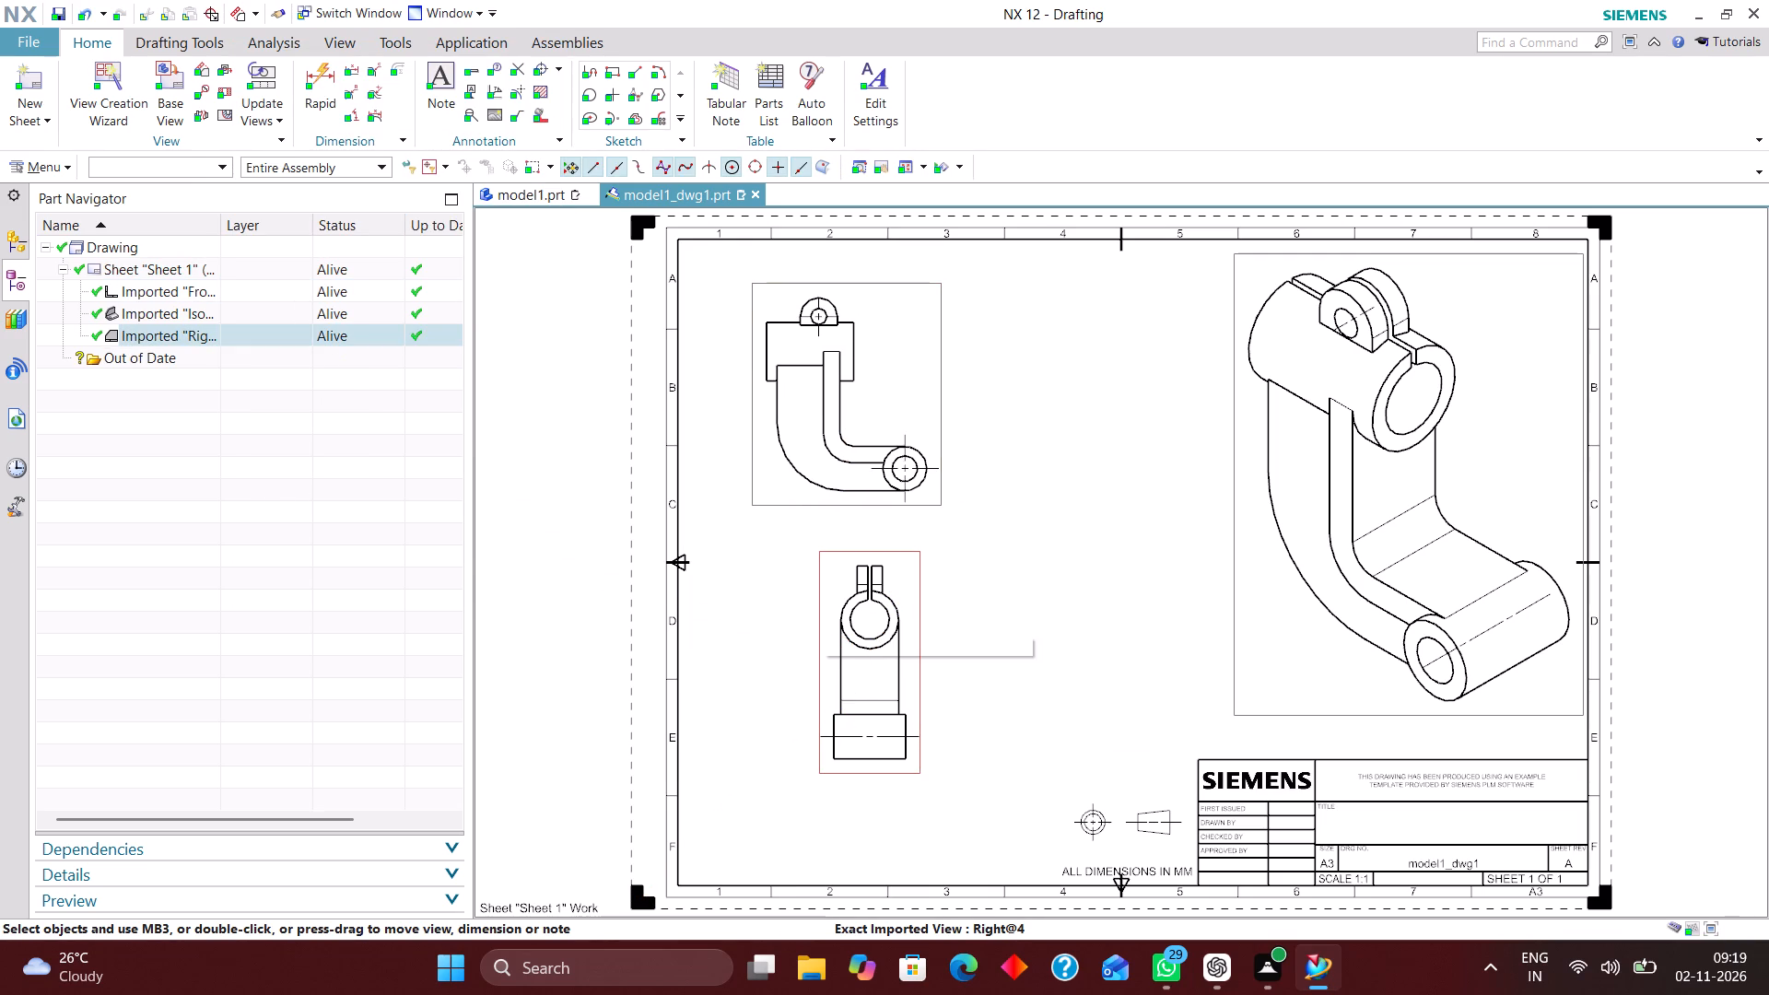
drag(821, 609, 805, 609)
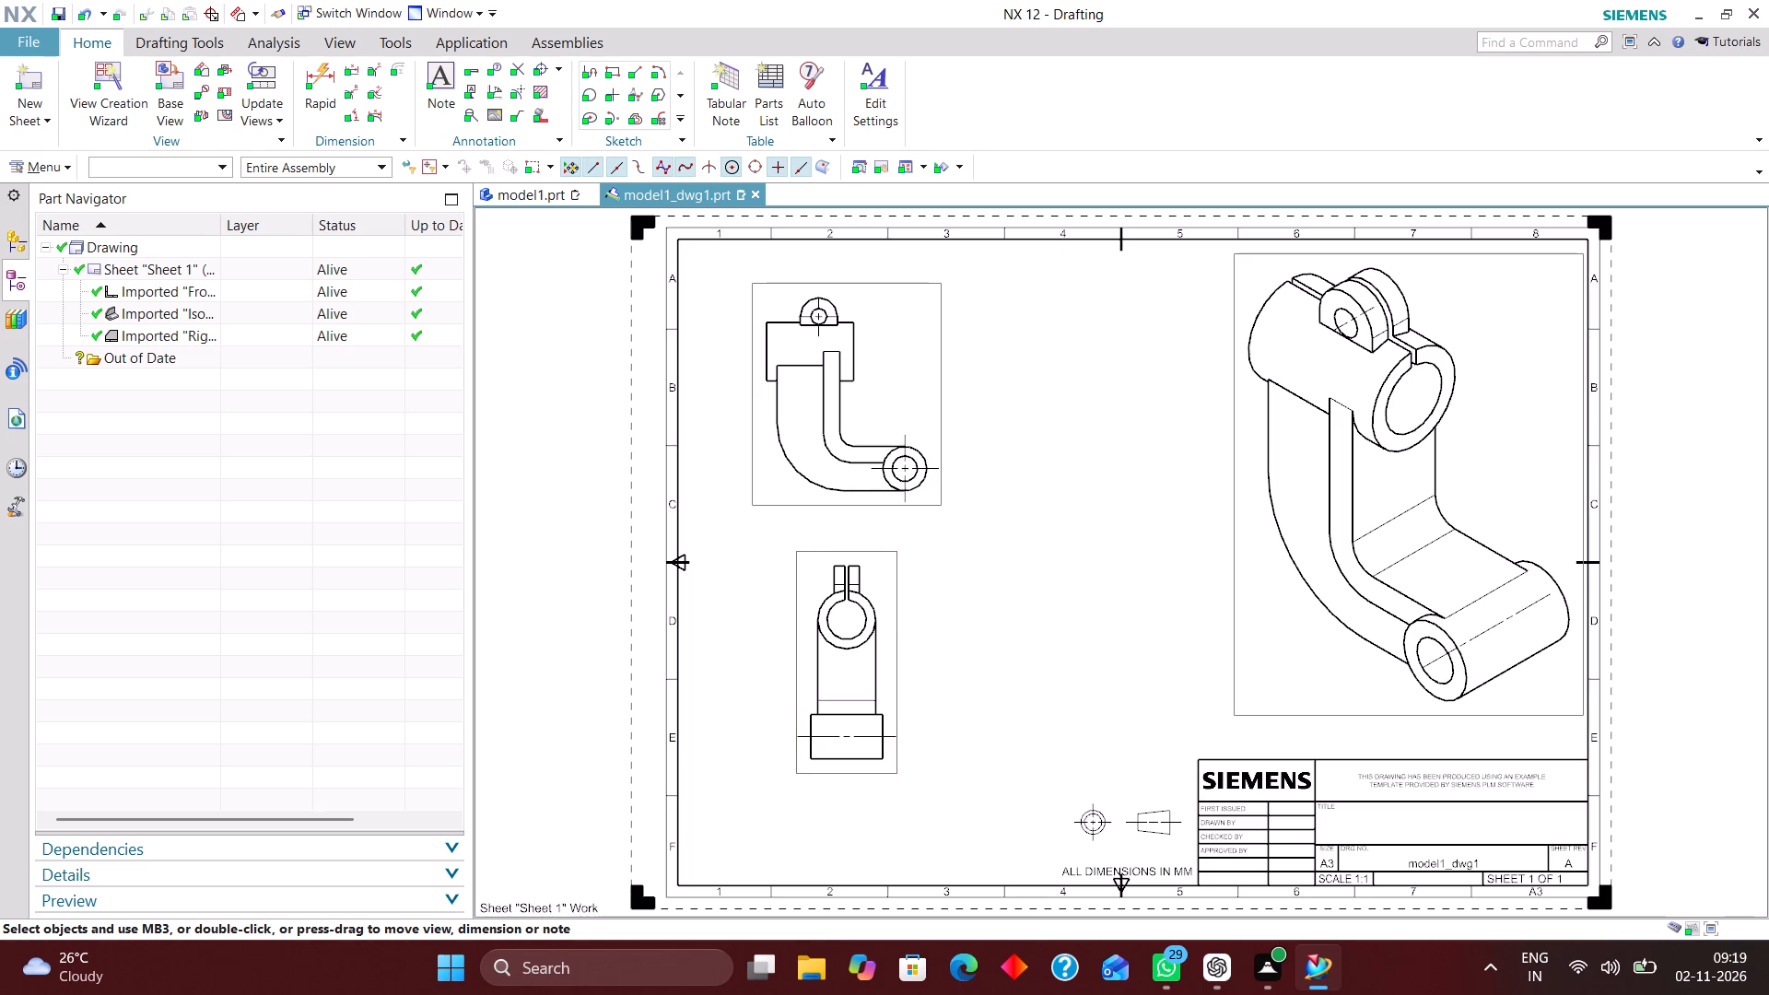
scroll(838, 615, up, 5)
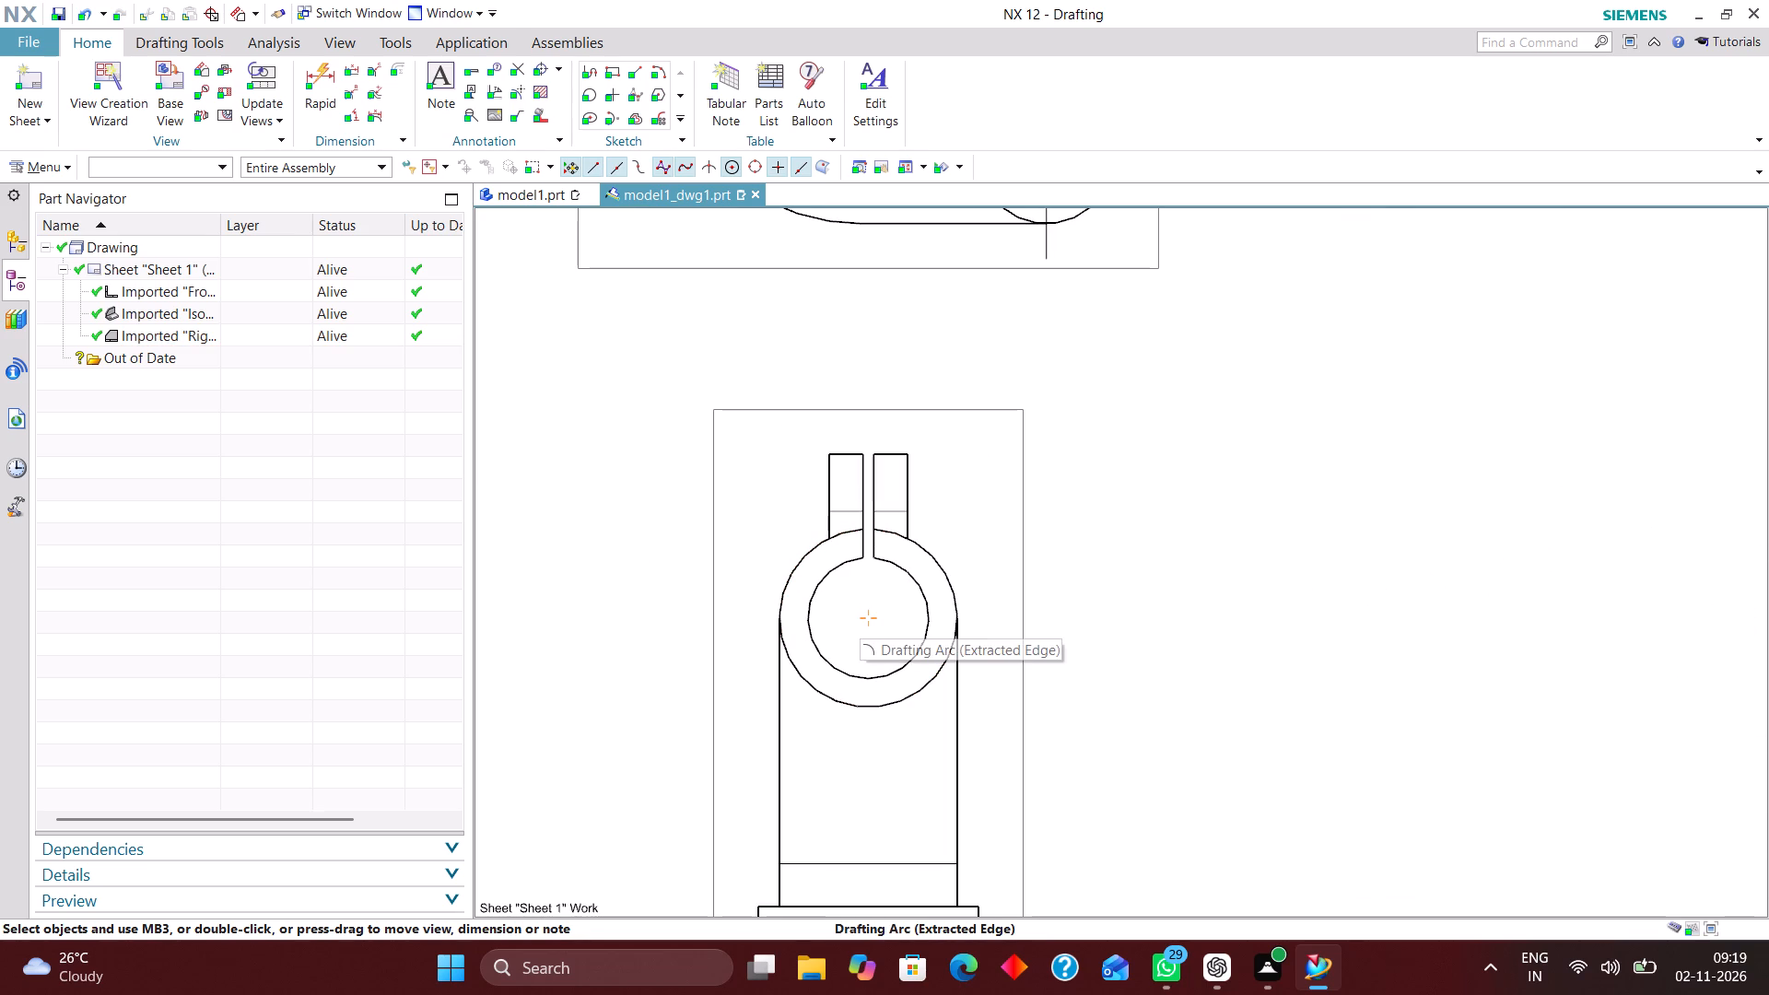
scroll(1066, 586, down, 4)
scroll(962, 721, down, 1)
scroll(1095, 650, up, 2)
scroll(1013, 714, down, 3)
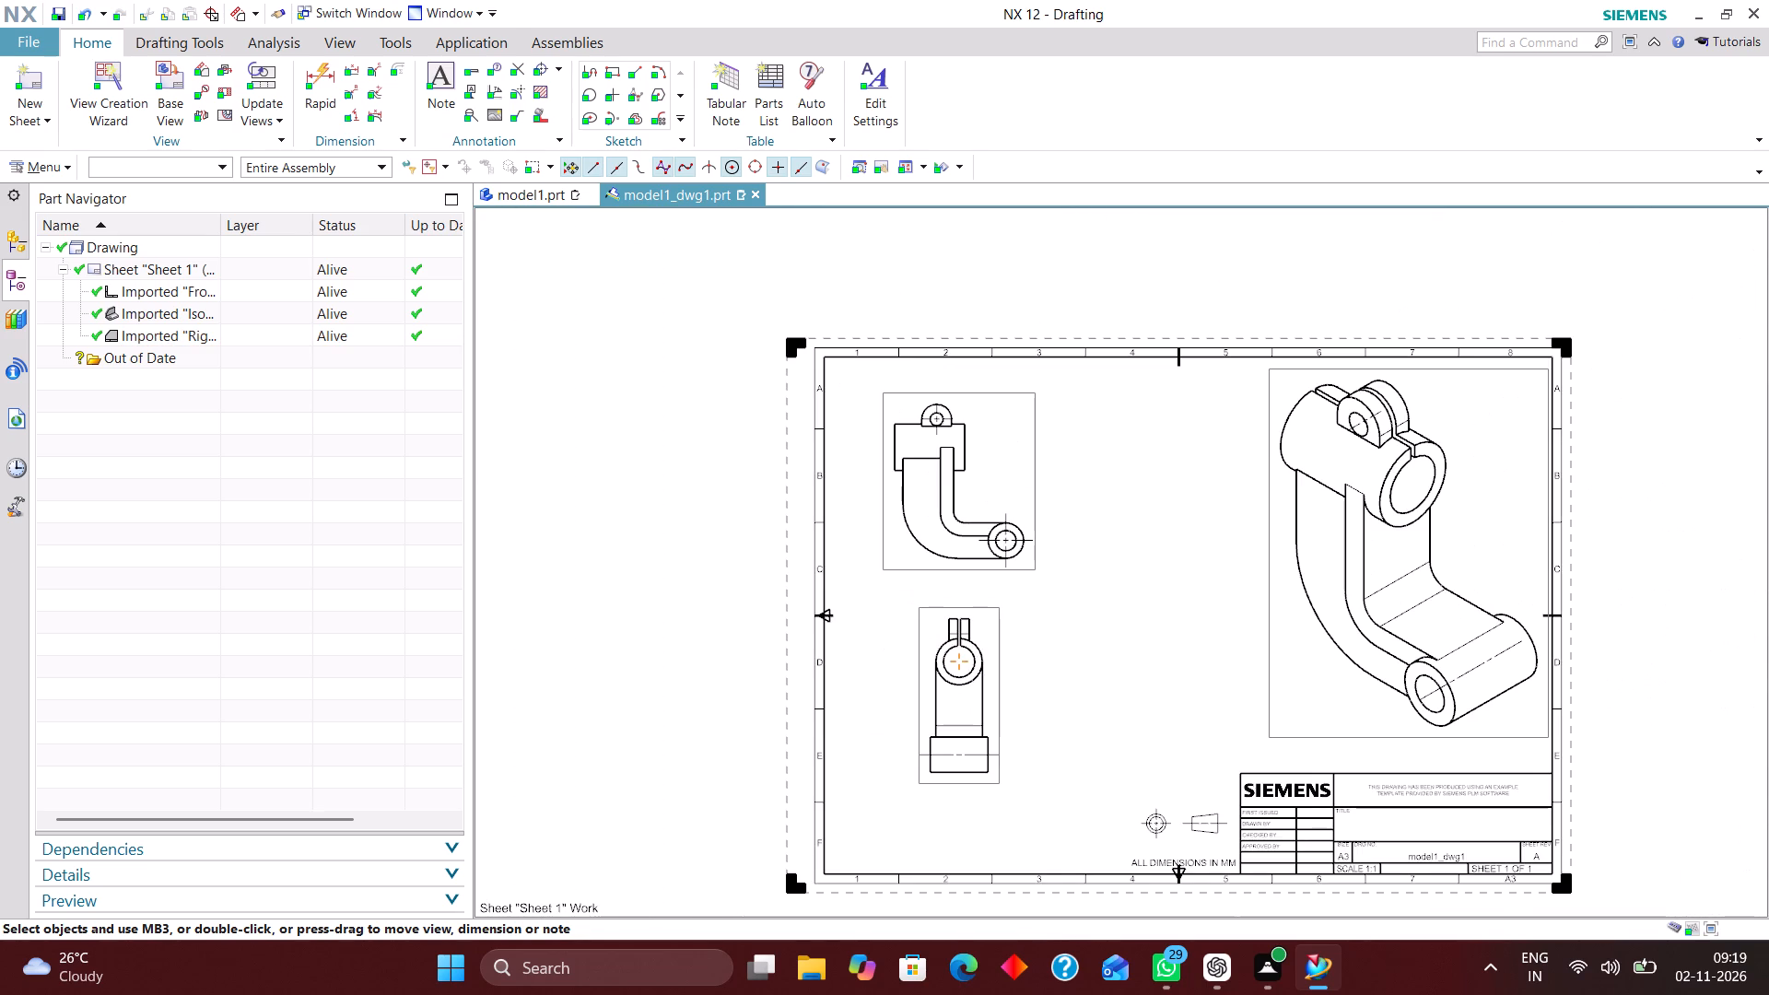
Edit Sheet 1 to use first-angle projection and the standard size A2 - 420 x 594.
right_click(1272, 676)
click(1143, 658)
middle_drag(1262, 663, 1235, 666)
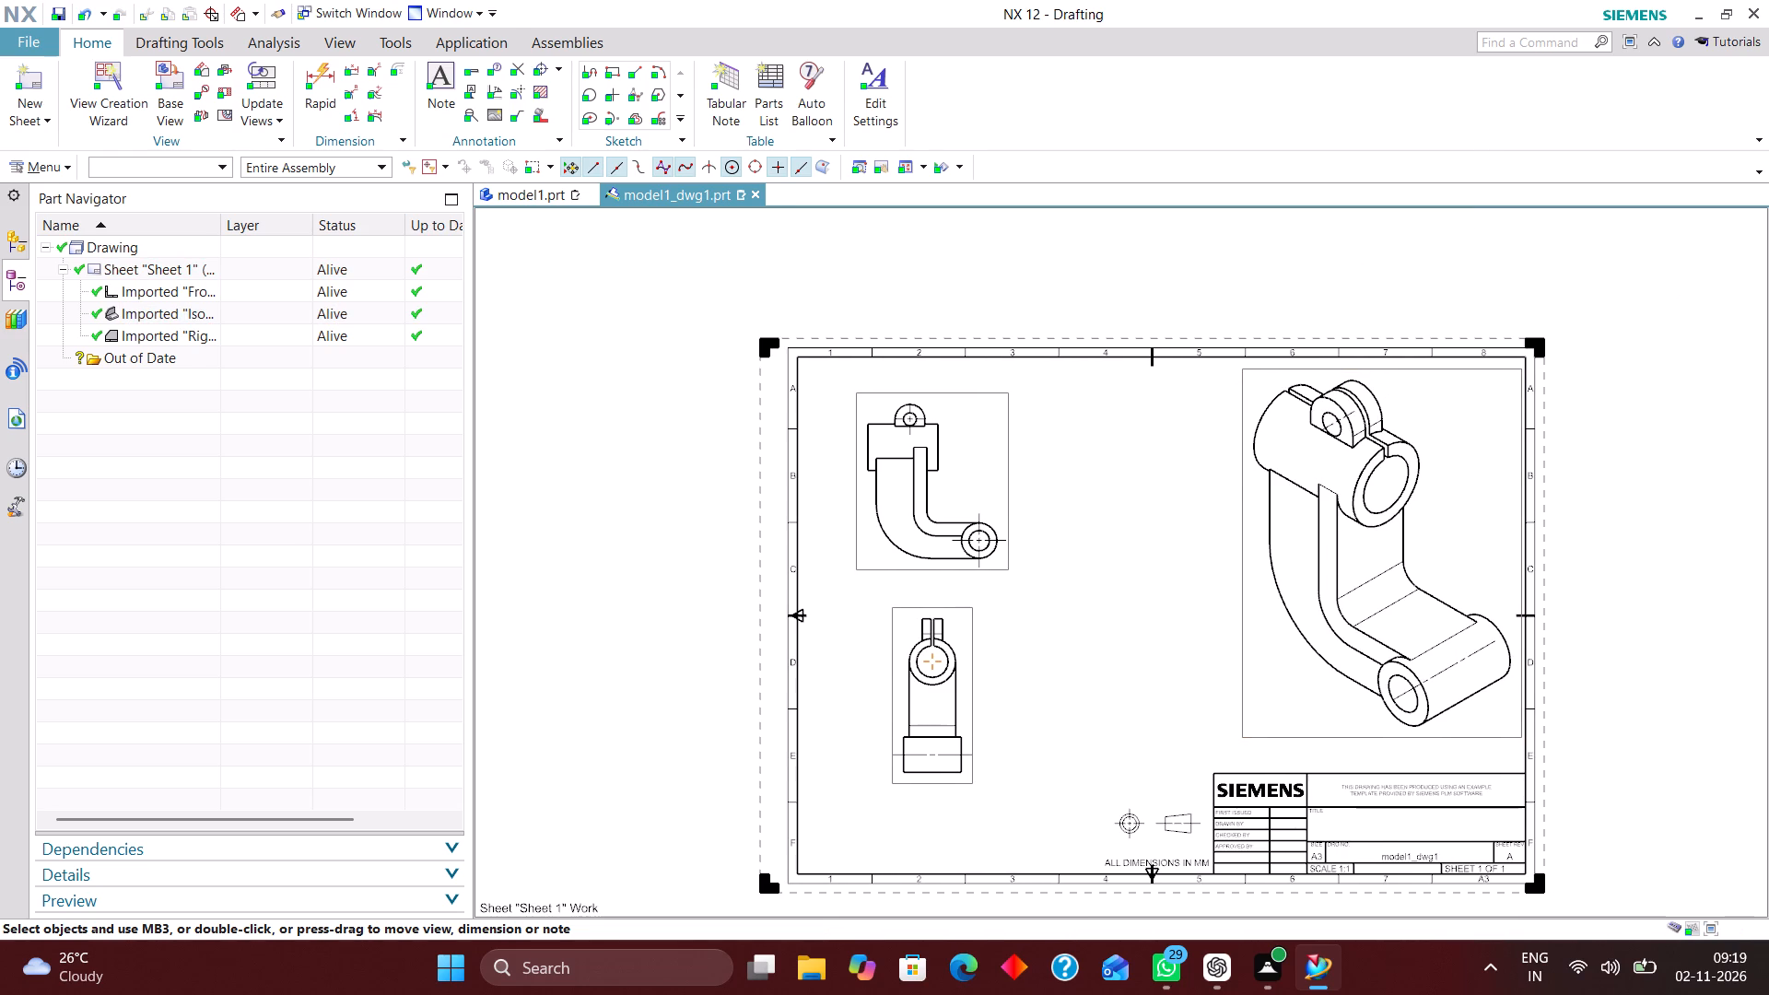
middle_drag(1235, 666, 1228, 665)
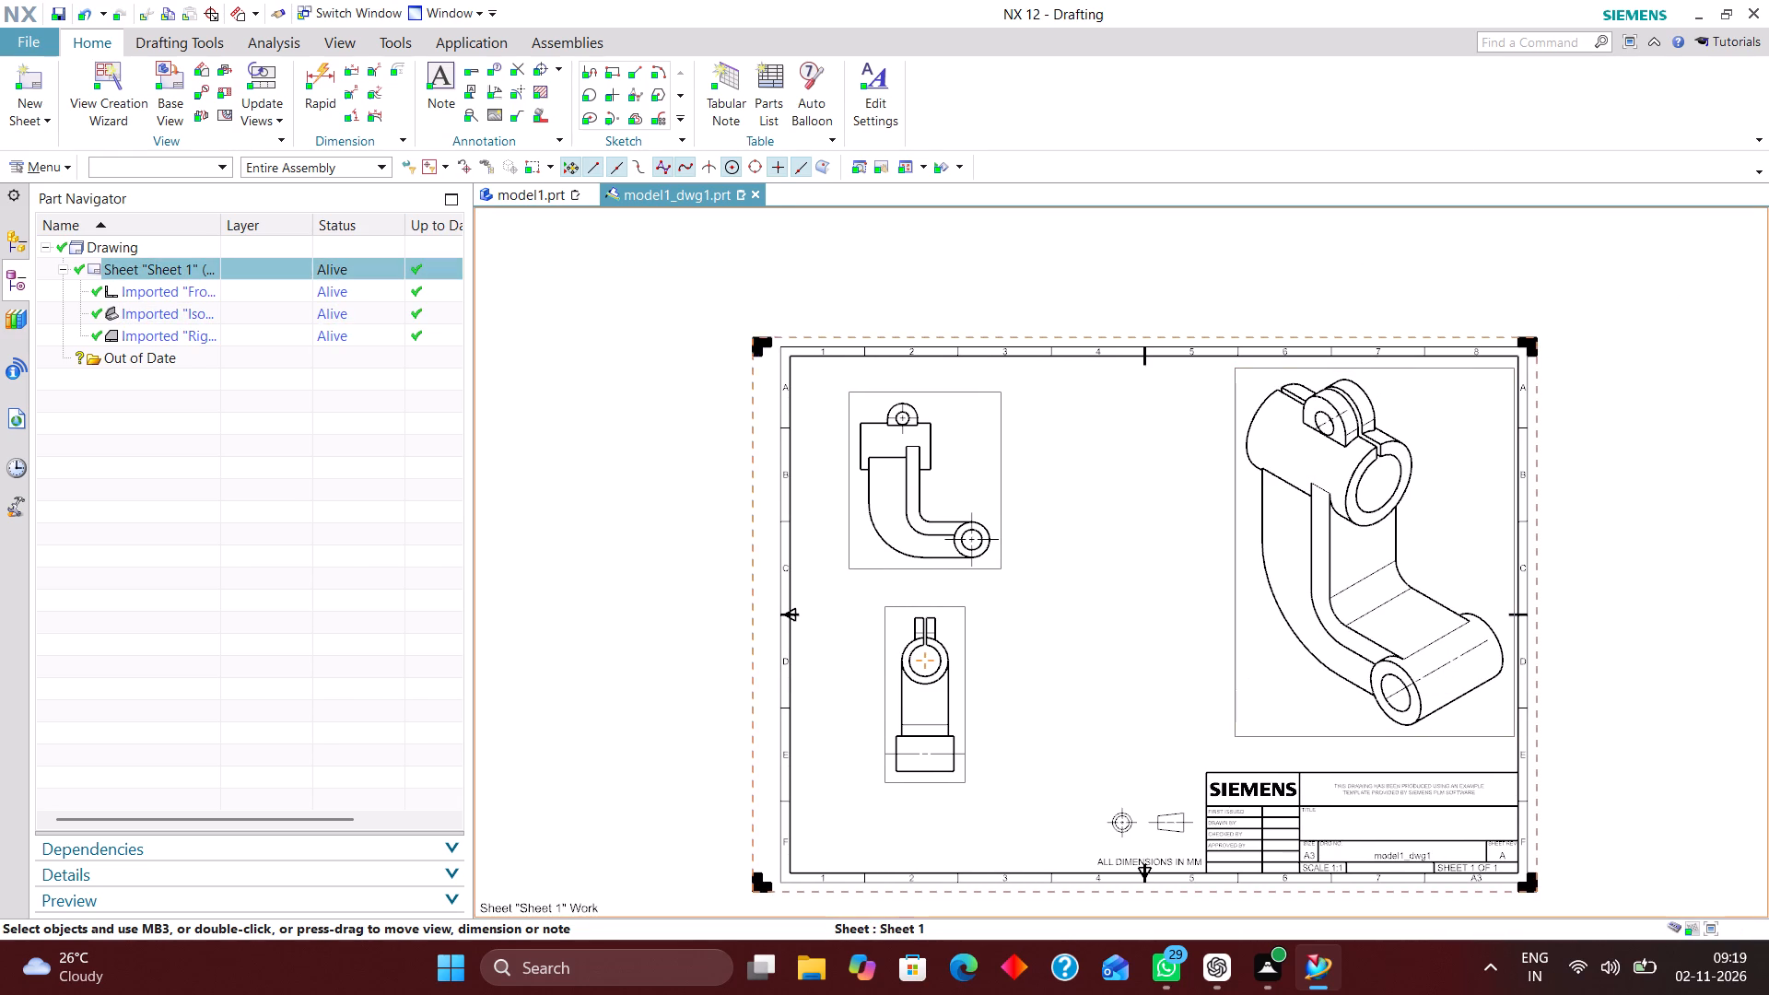
right_click(746, 670)
click(833, 477)
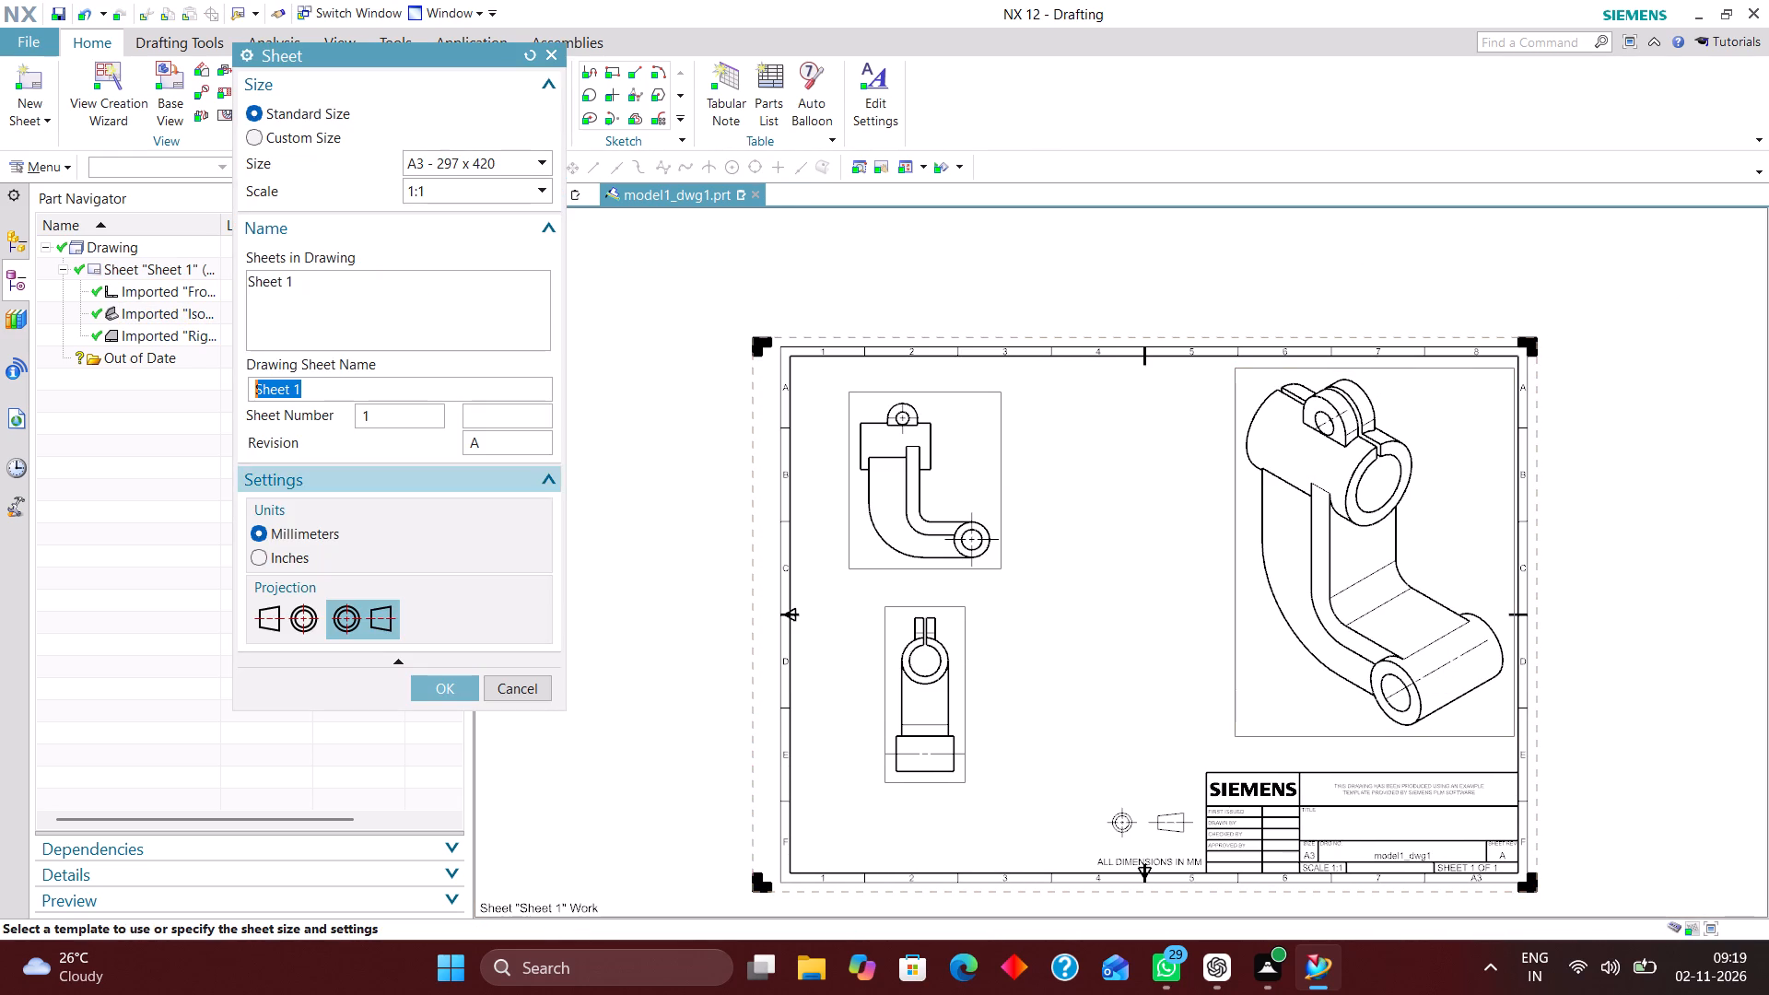
click(292, 610)
click(491, 161)
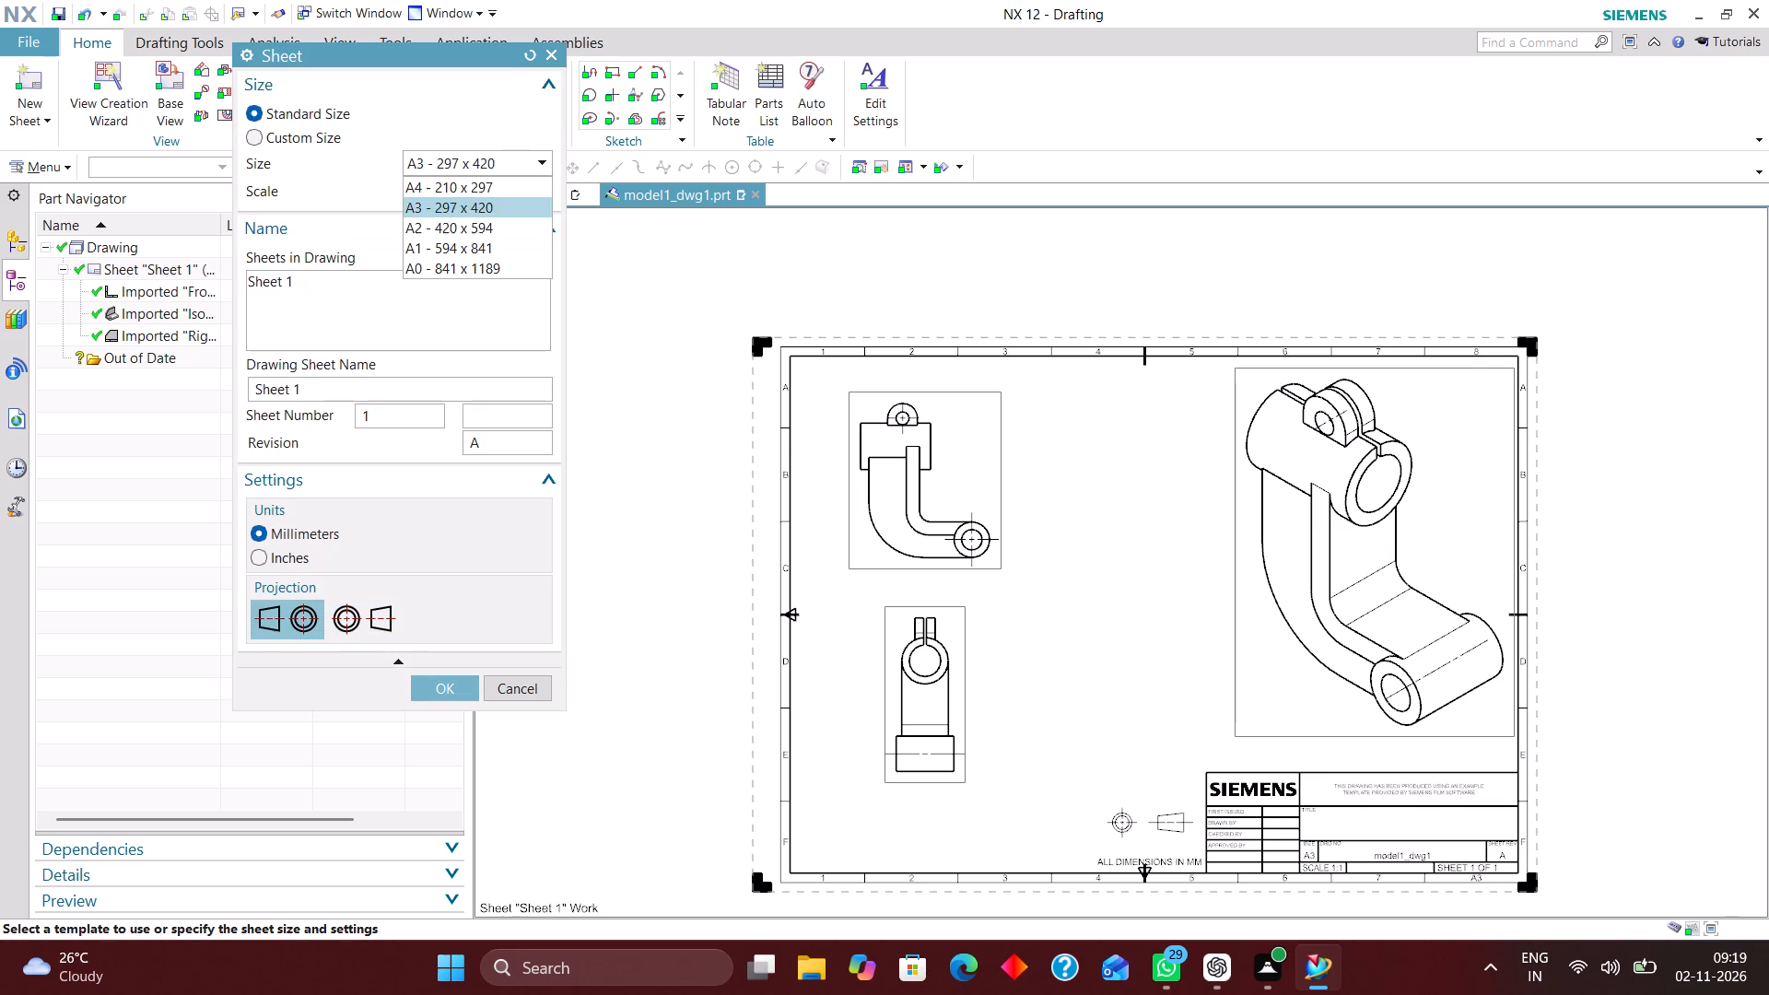
click(459, 221)
click(434, 689)
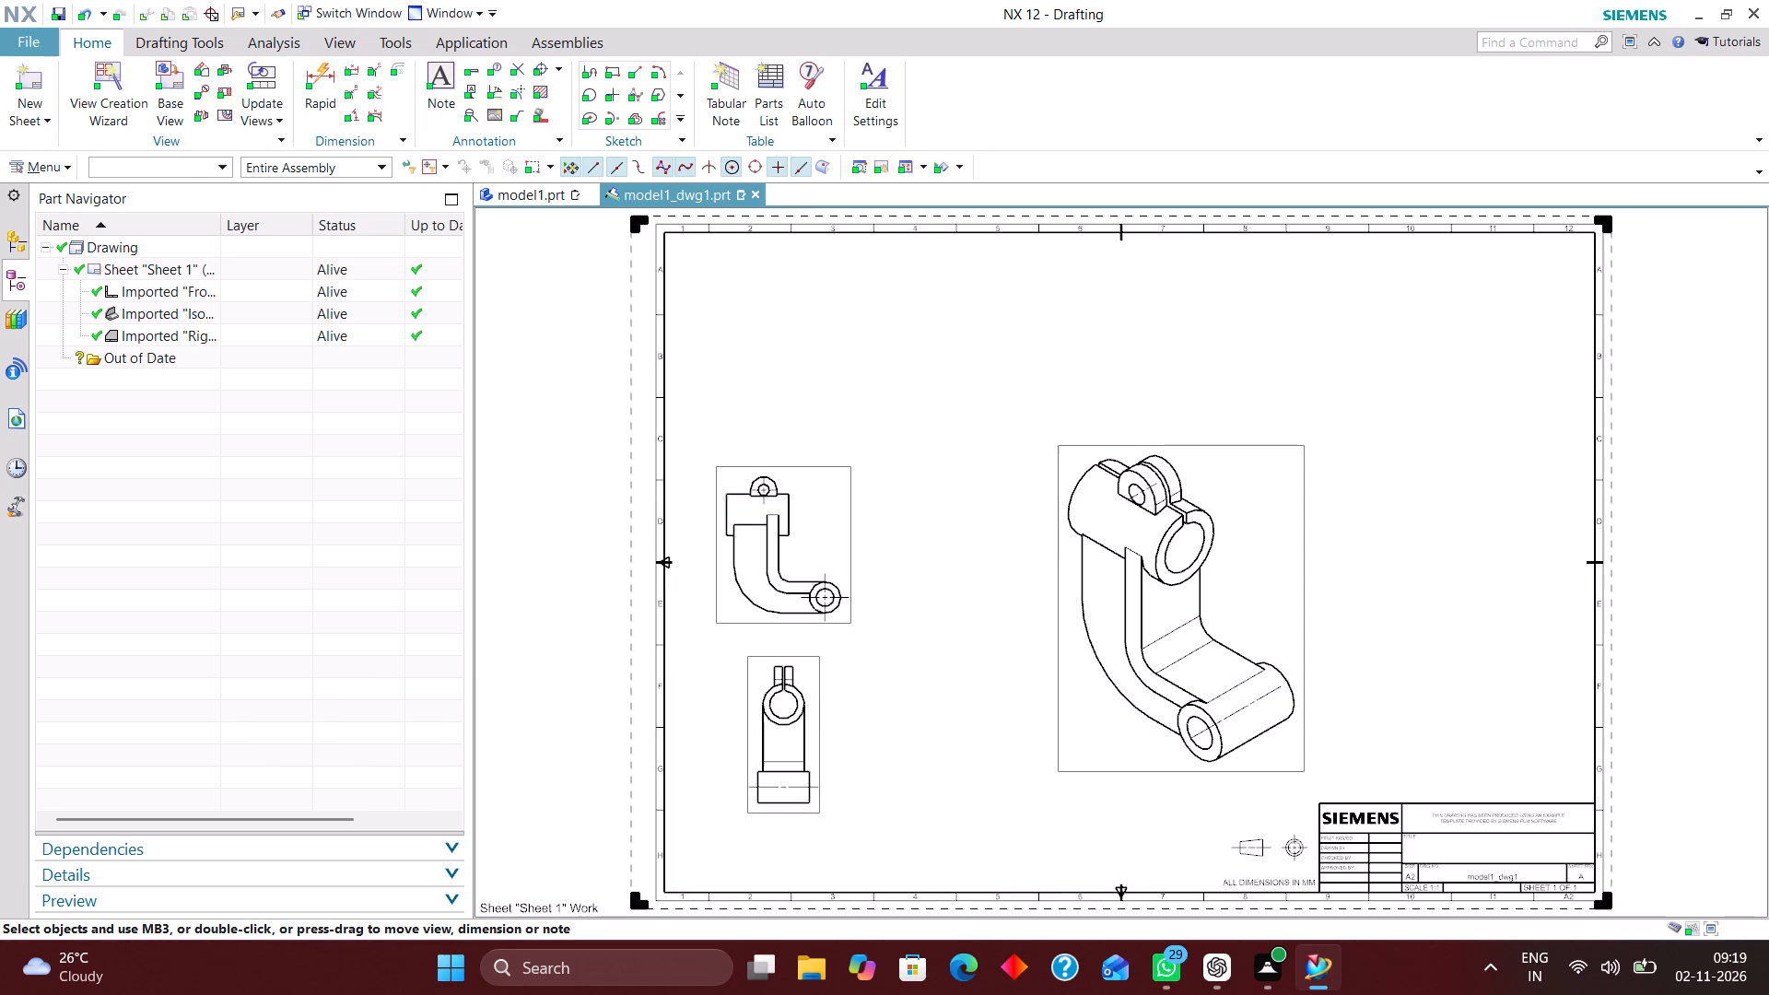
Move the isometric view up into the upper right corner area of the drawing sheet.
scroll(864, 674, down, 2)
scroll(1266, 532, up, 2)
drag(1069, 630, 1276, 470)
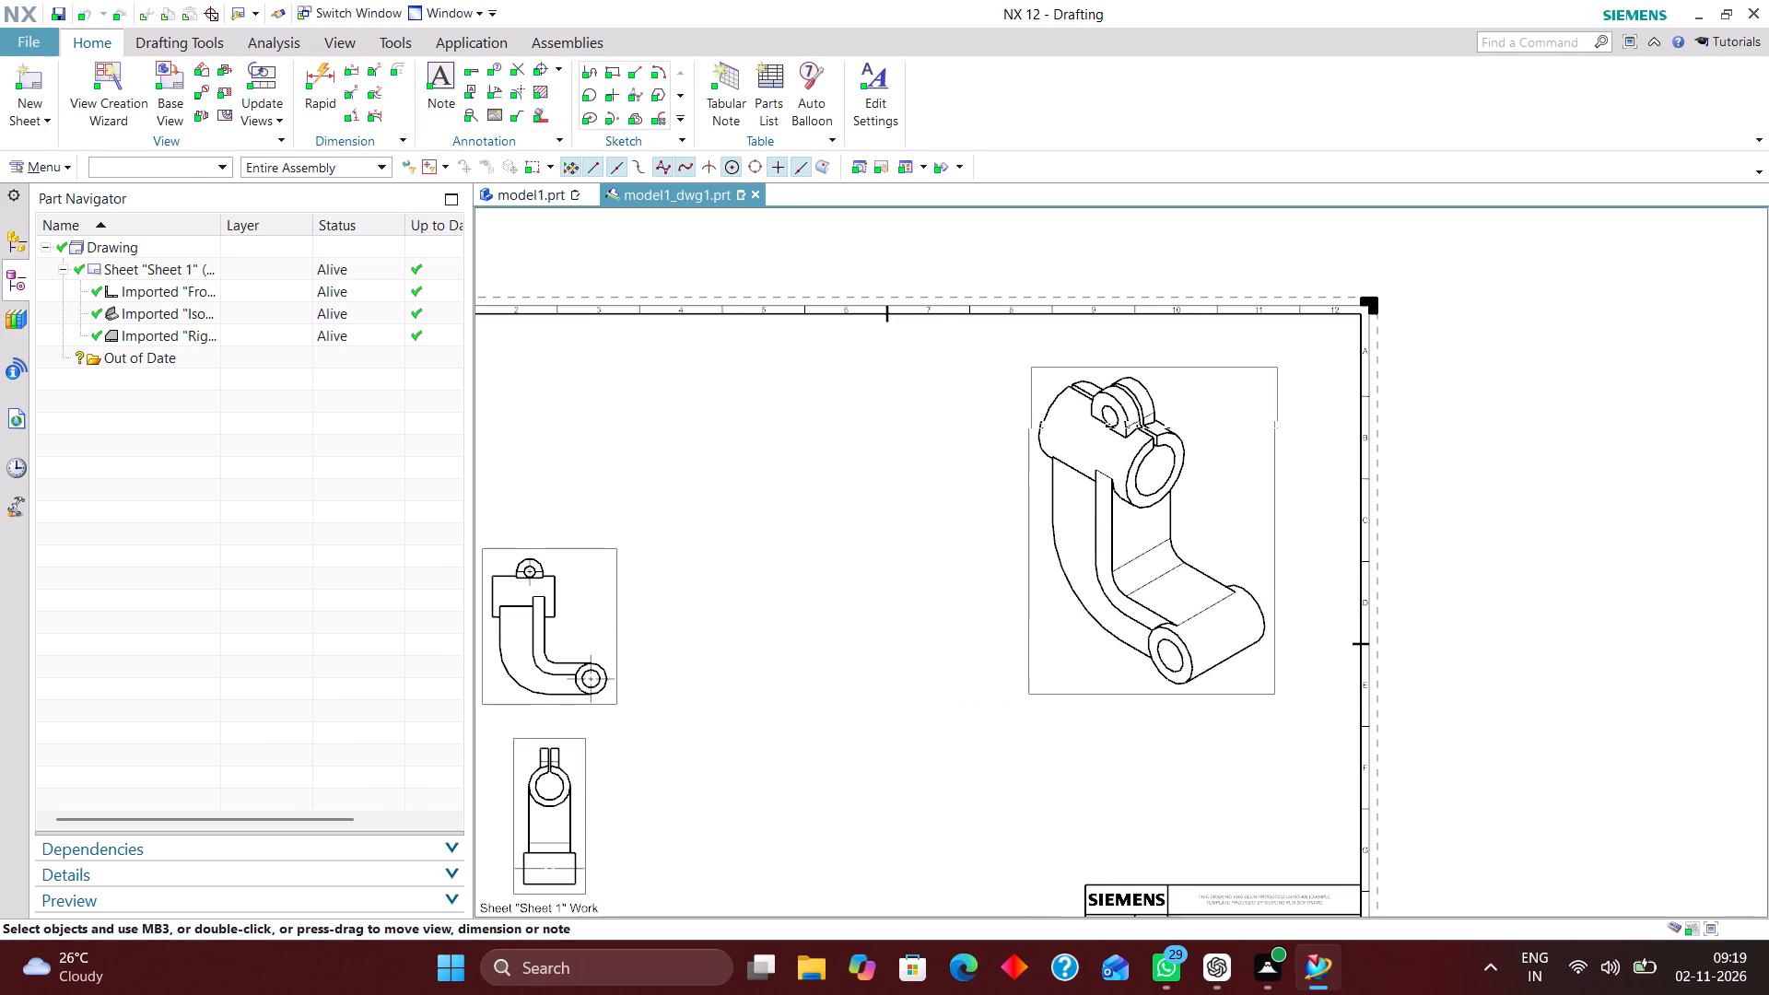
drag(1276, 470, 1317, 469)
scroll(1271, 604, down, 2)
scroll(901, 636, up, 1)
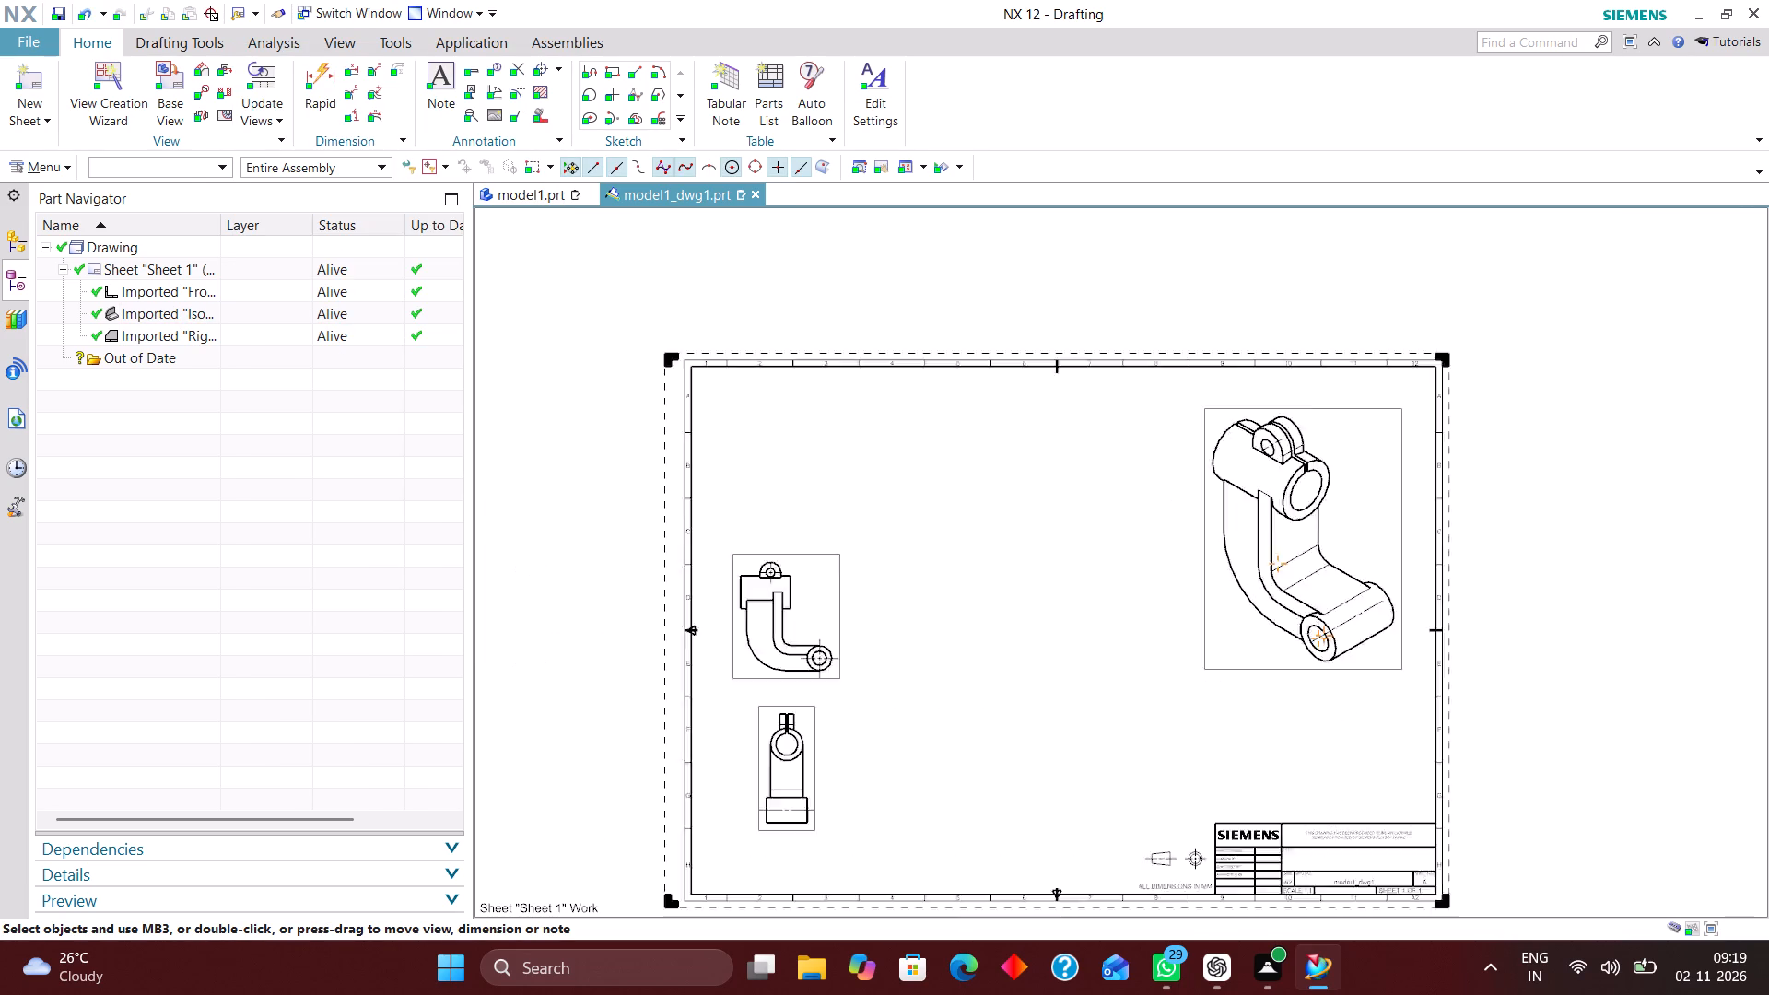
Delete the existing small front view from the sheet after shifting it toward the upper border.
scroll(894, 636, up, 2)
drag(812, 611, 888, 405)
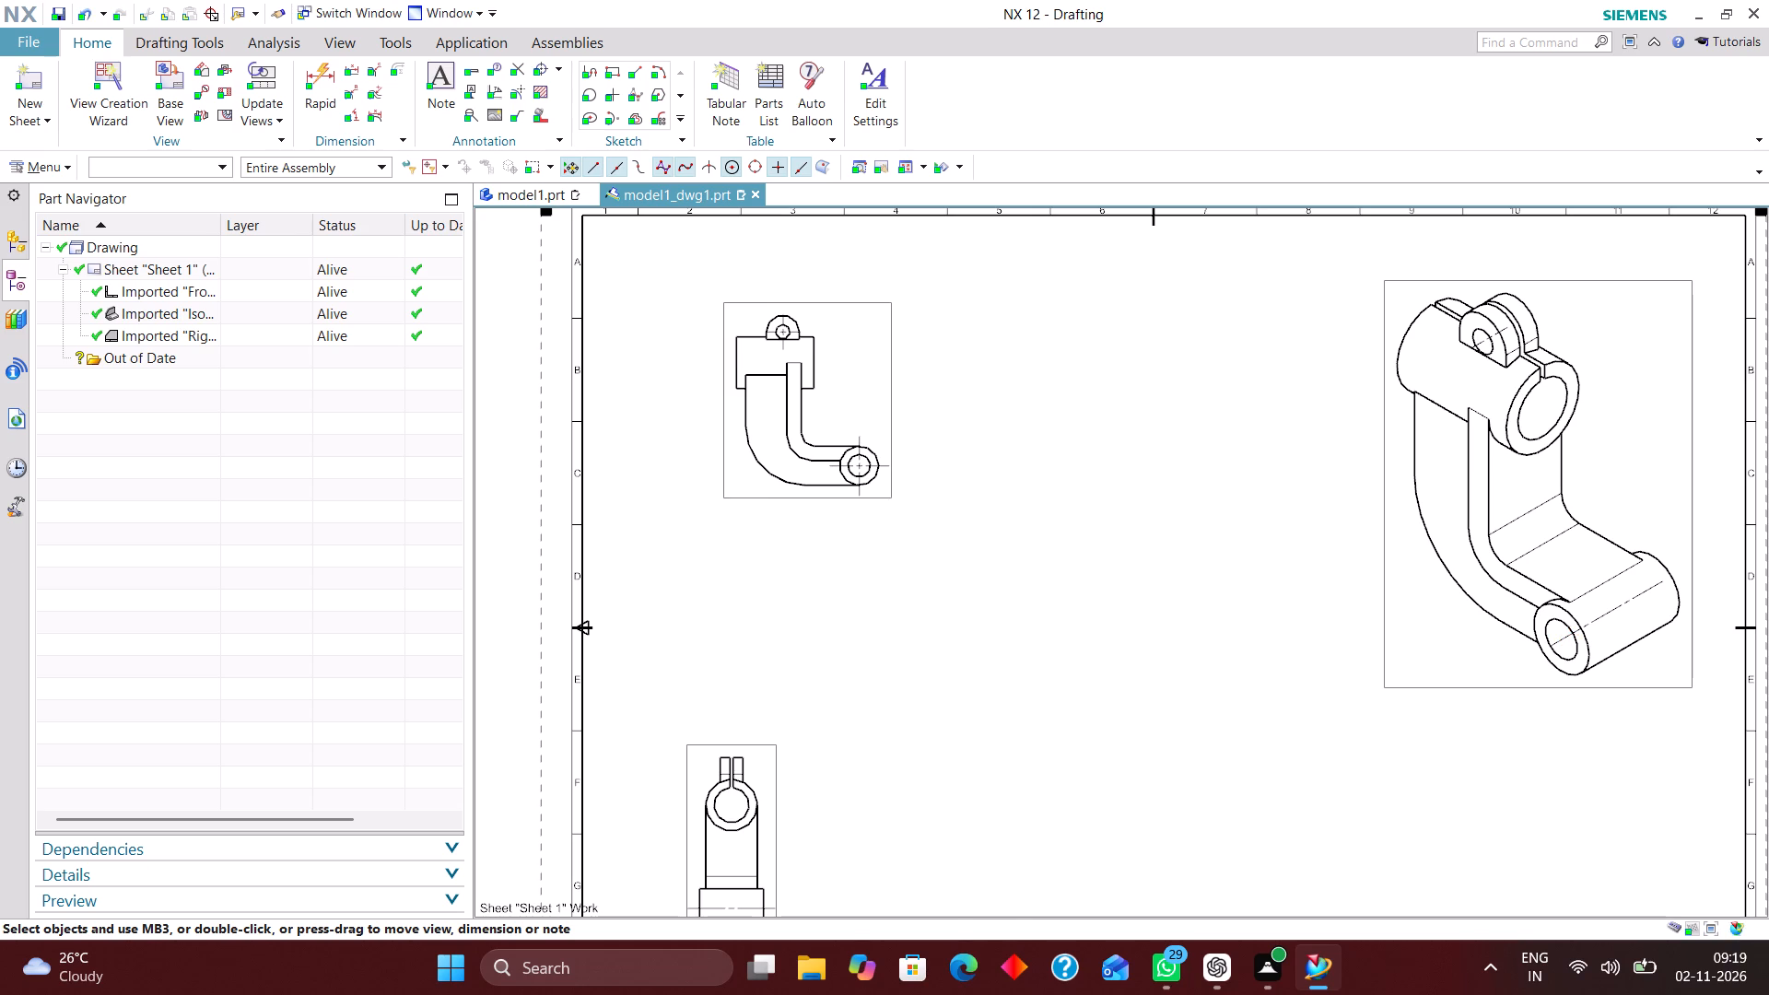
right_drag(784, 497, 580, 497)
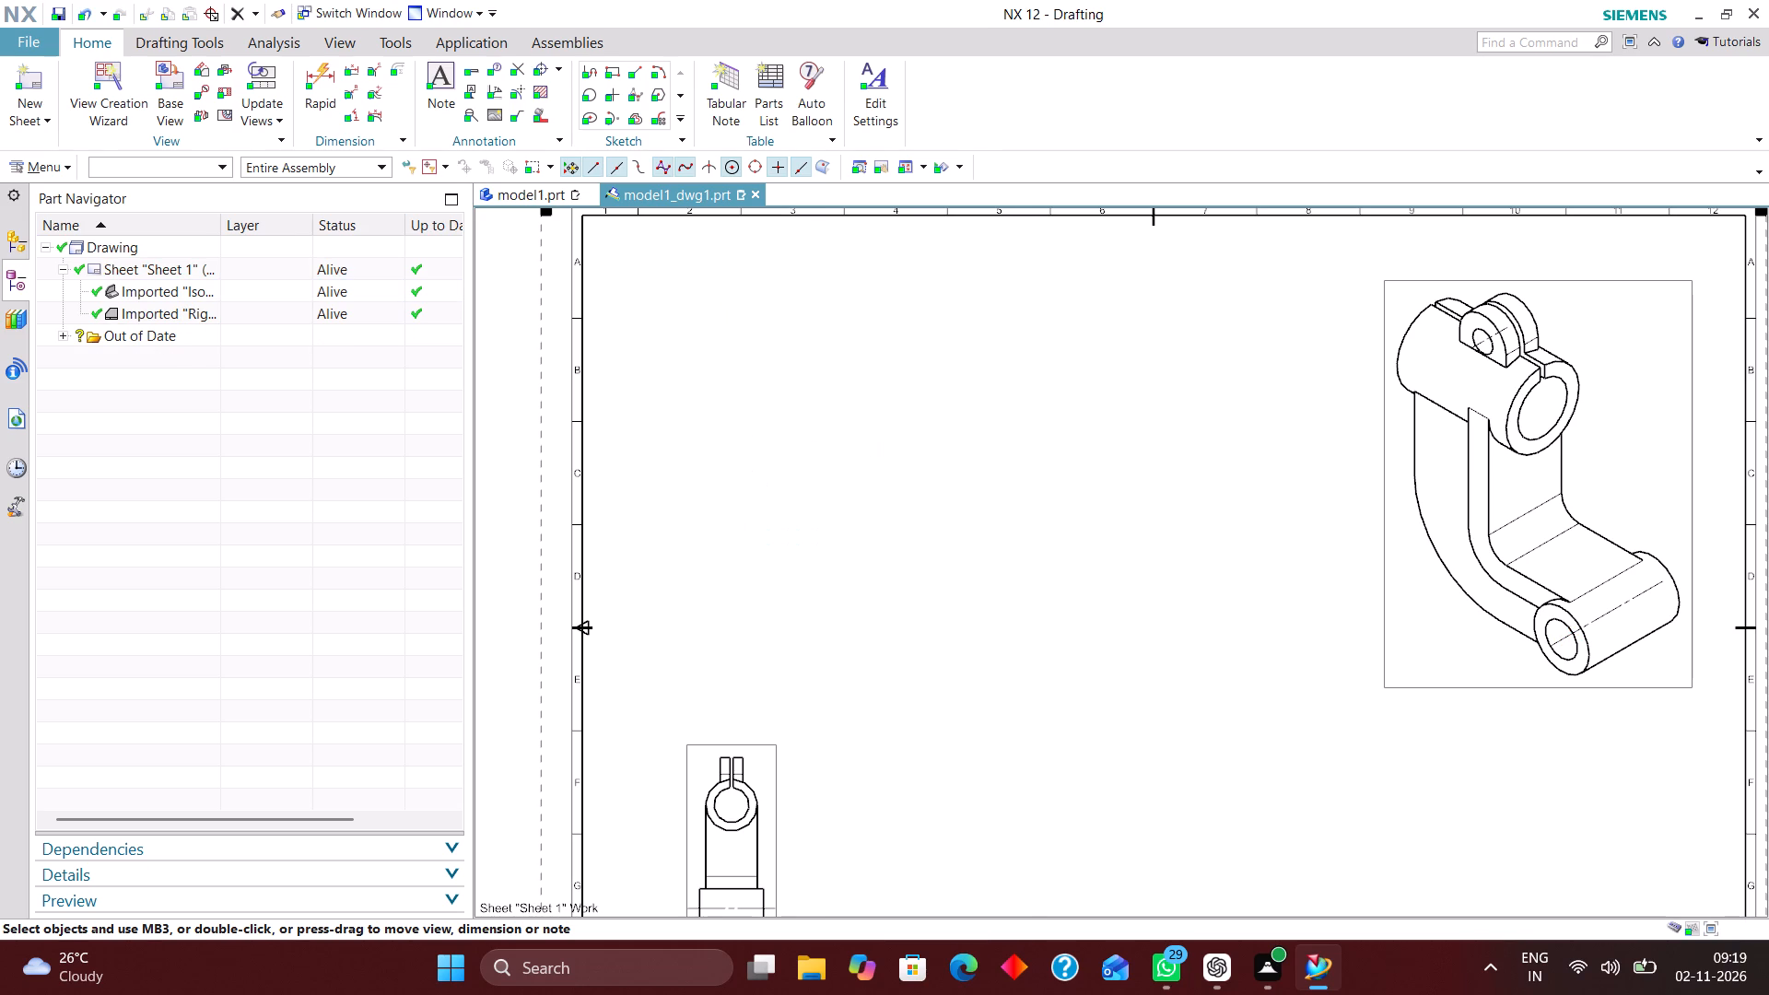
Place a Front base view at 1:1 scale in the sheet's upper left area, without any projected views.
click(179, 85)
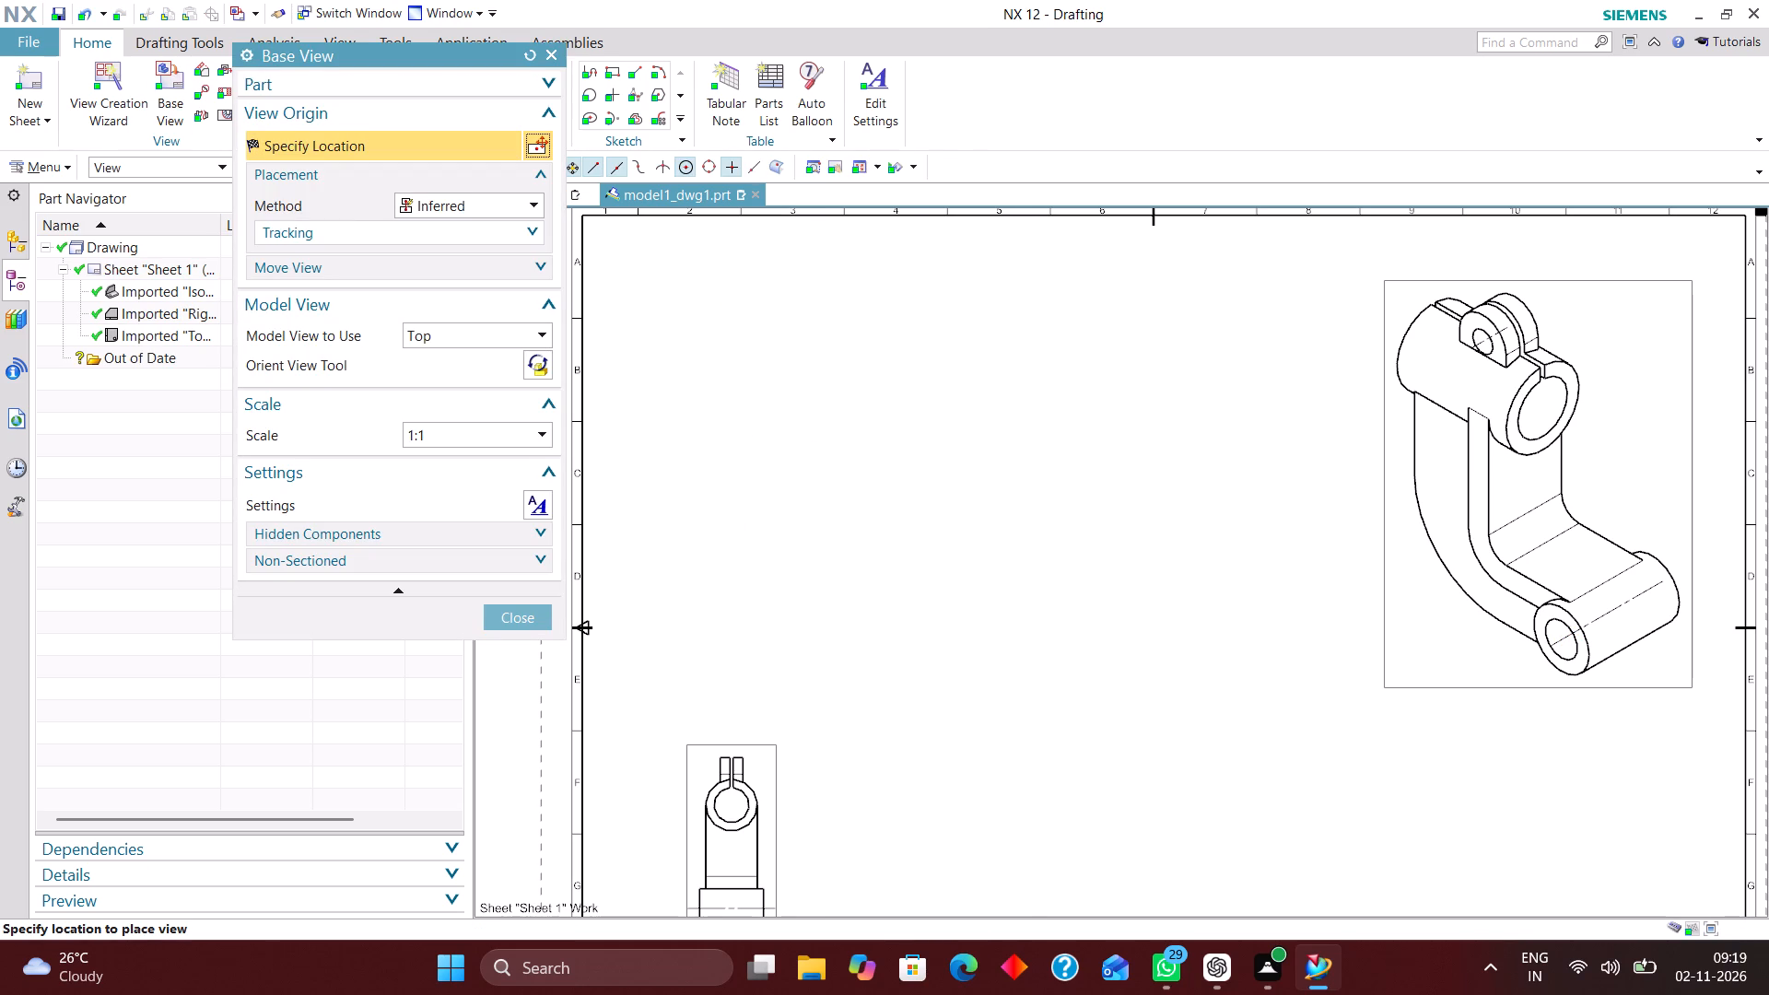
click(481, 339)
click(449, 376)
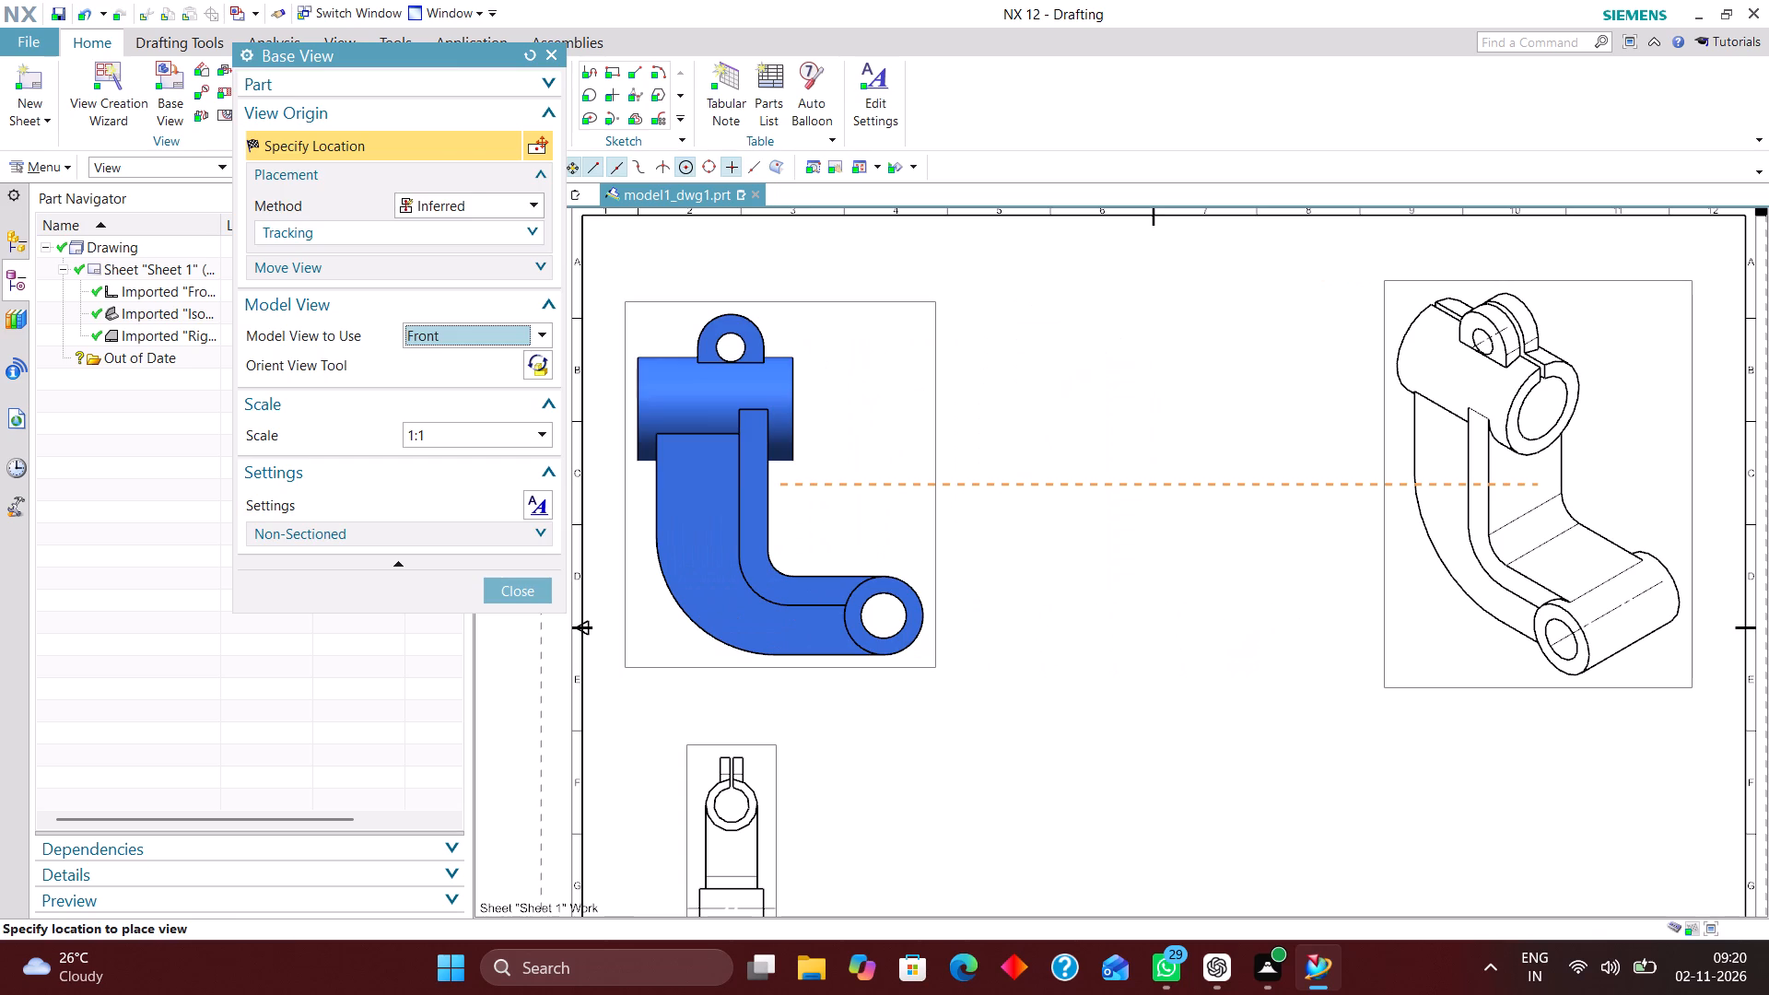
click(780, 474)
click(511, 455)
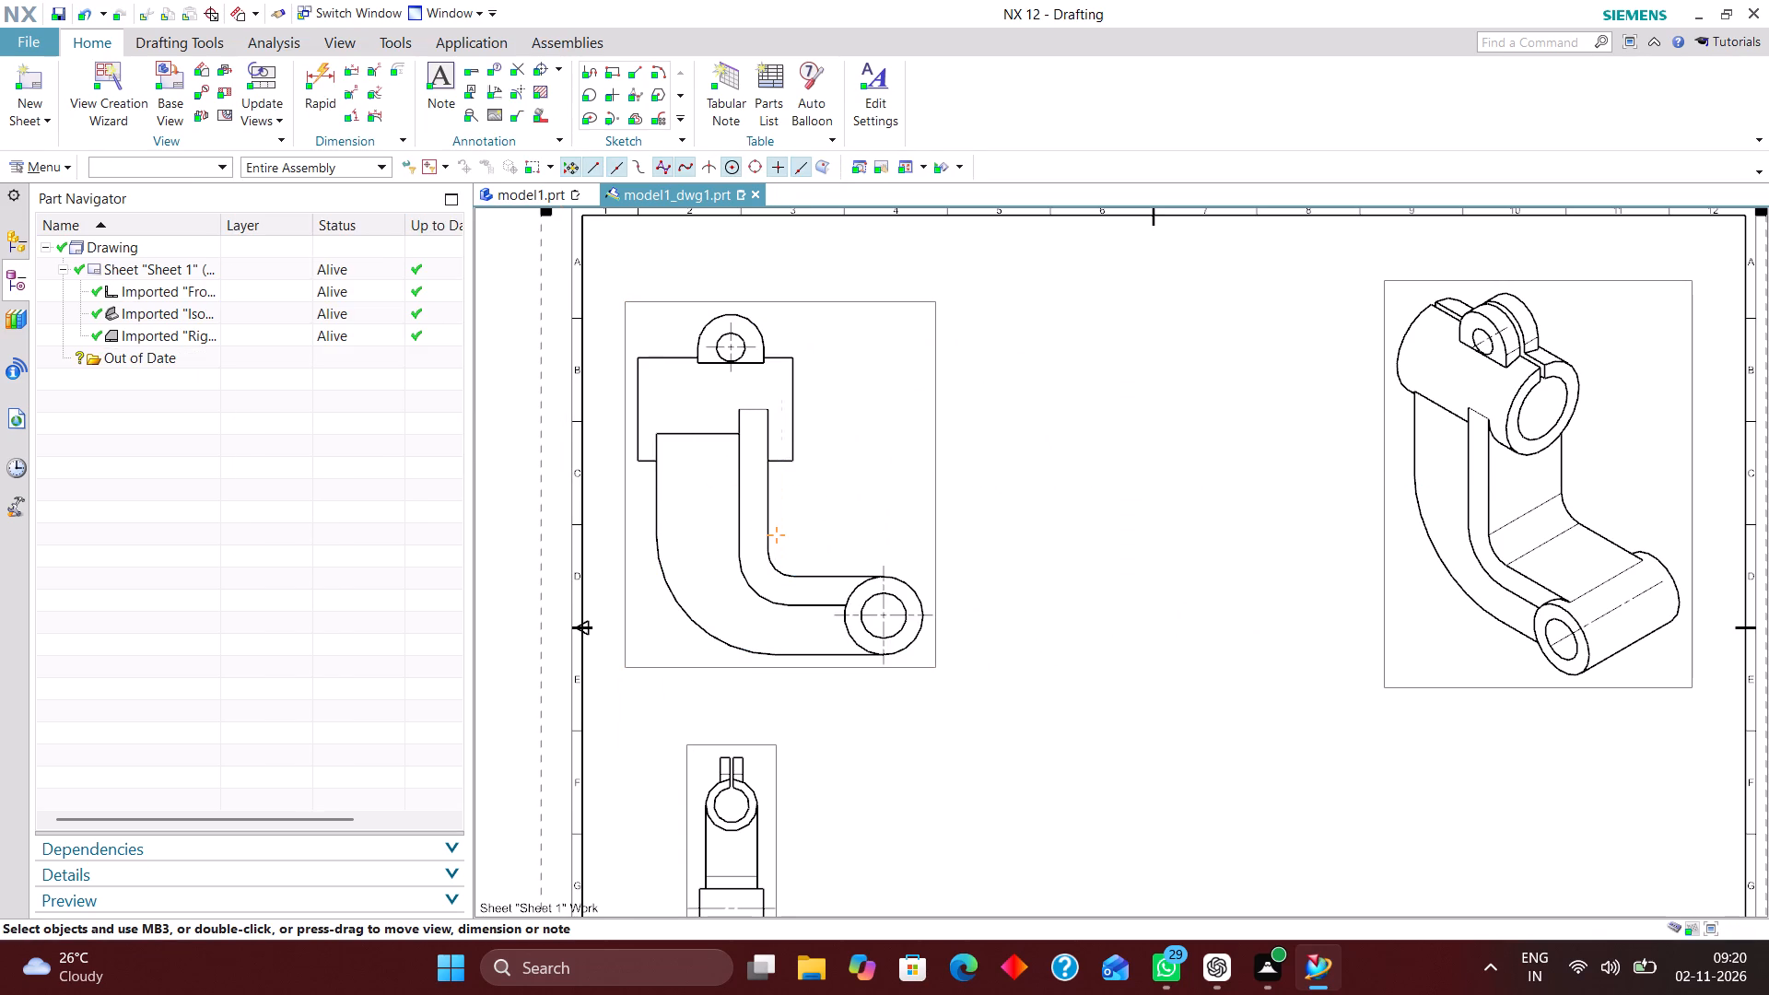
Move the right view up between the front view and the isometric view.
scroll(692, 548, down, 2)
drag(744, 732, 1017, 505)
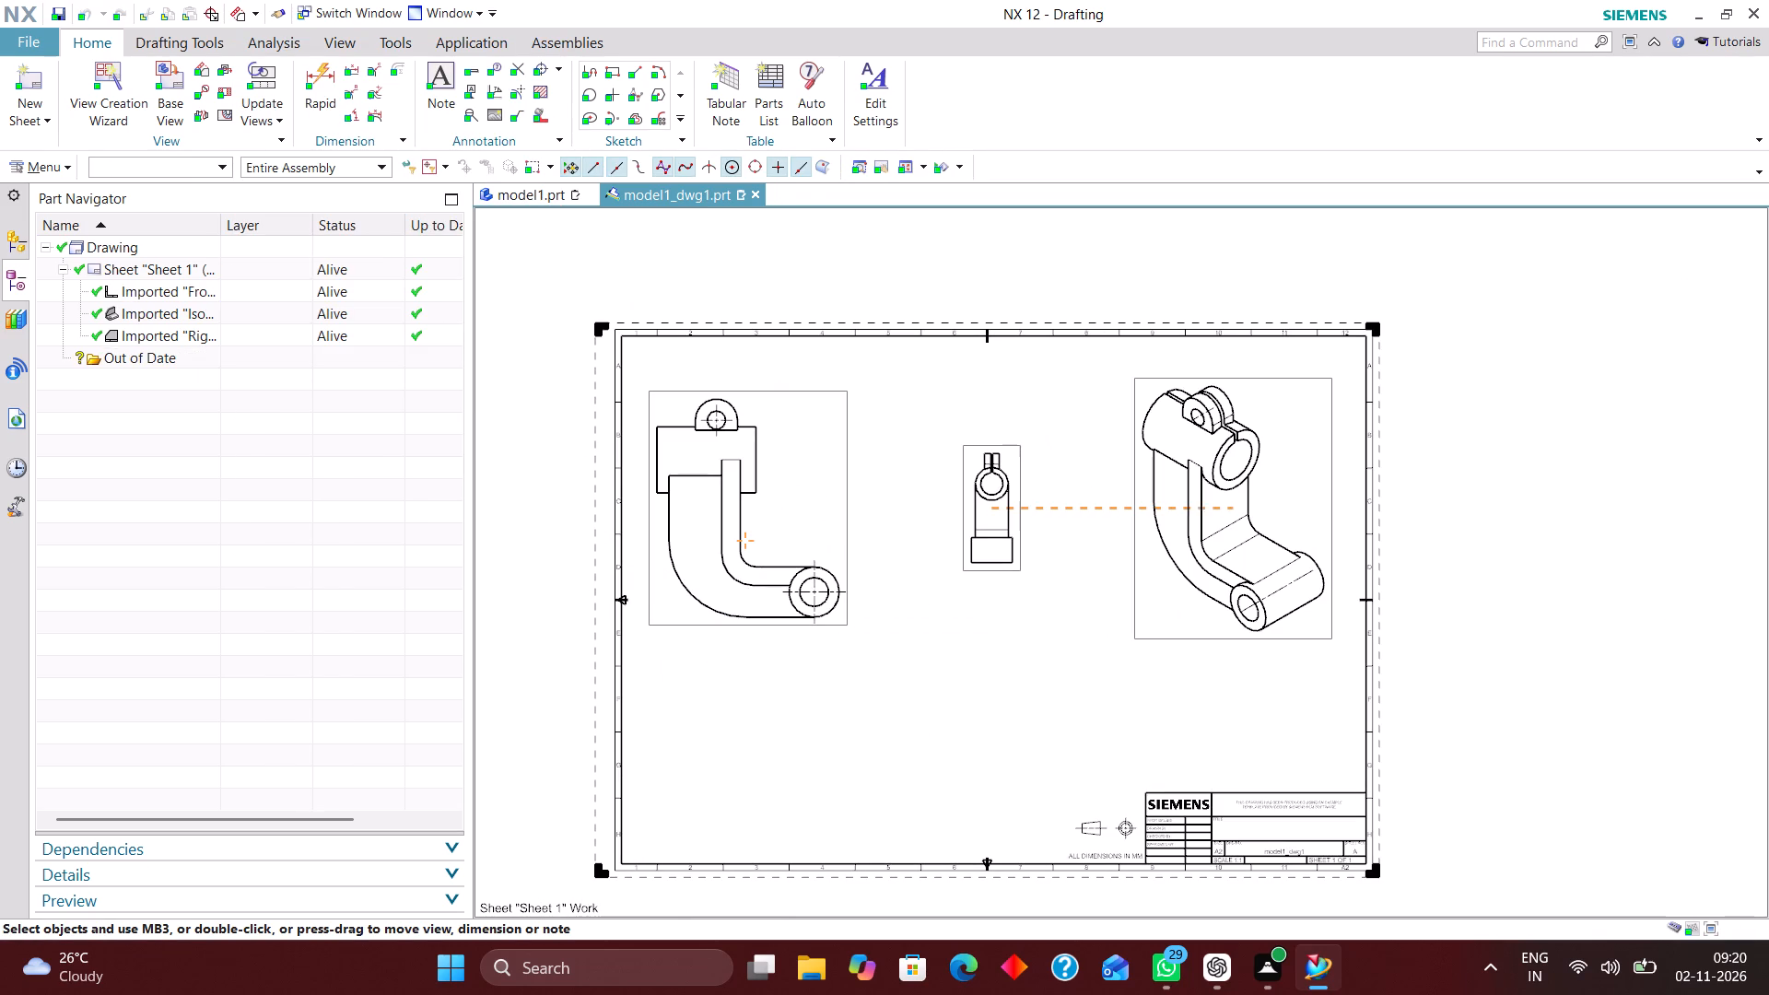
drag(1017, 505, 1010, 500)
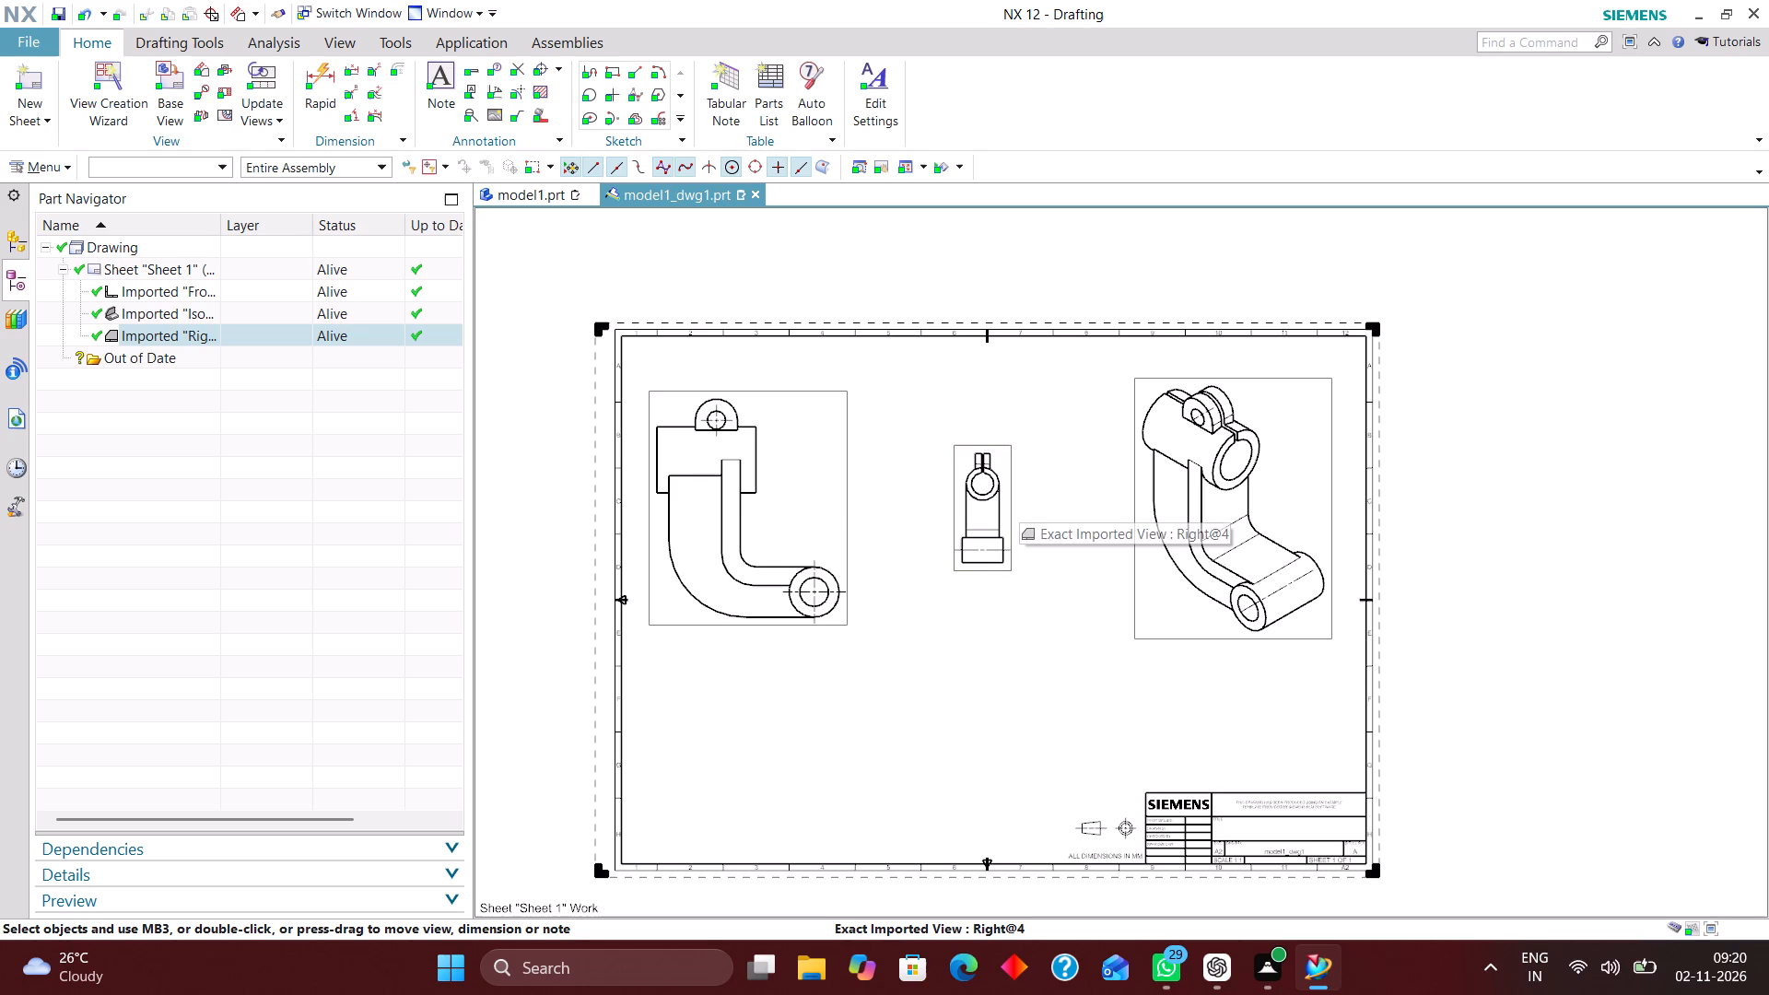
Place a Top base view at 1:1 scale below the front view, without any projected views.
click(164, 73)
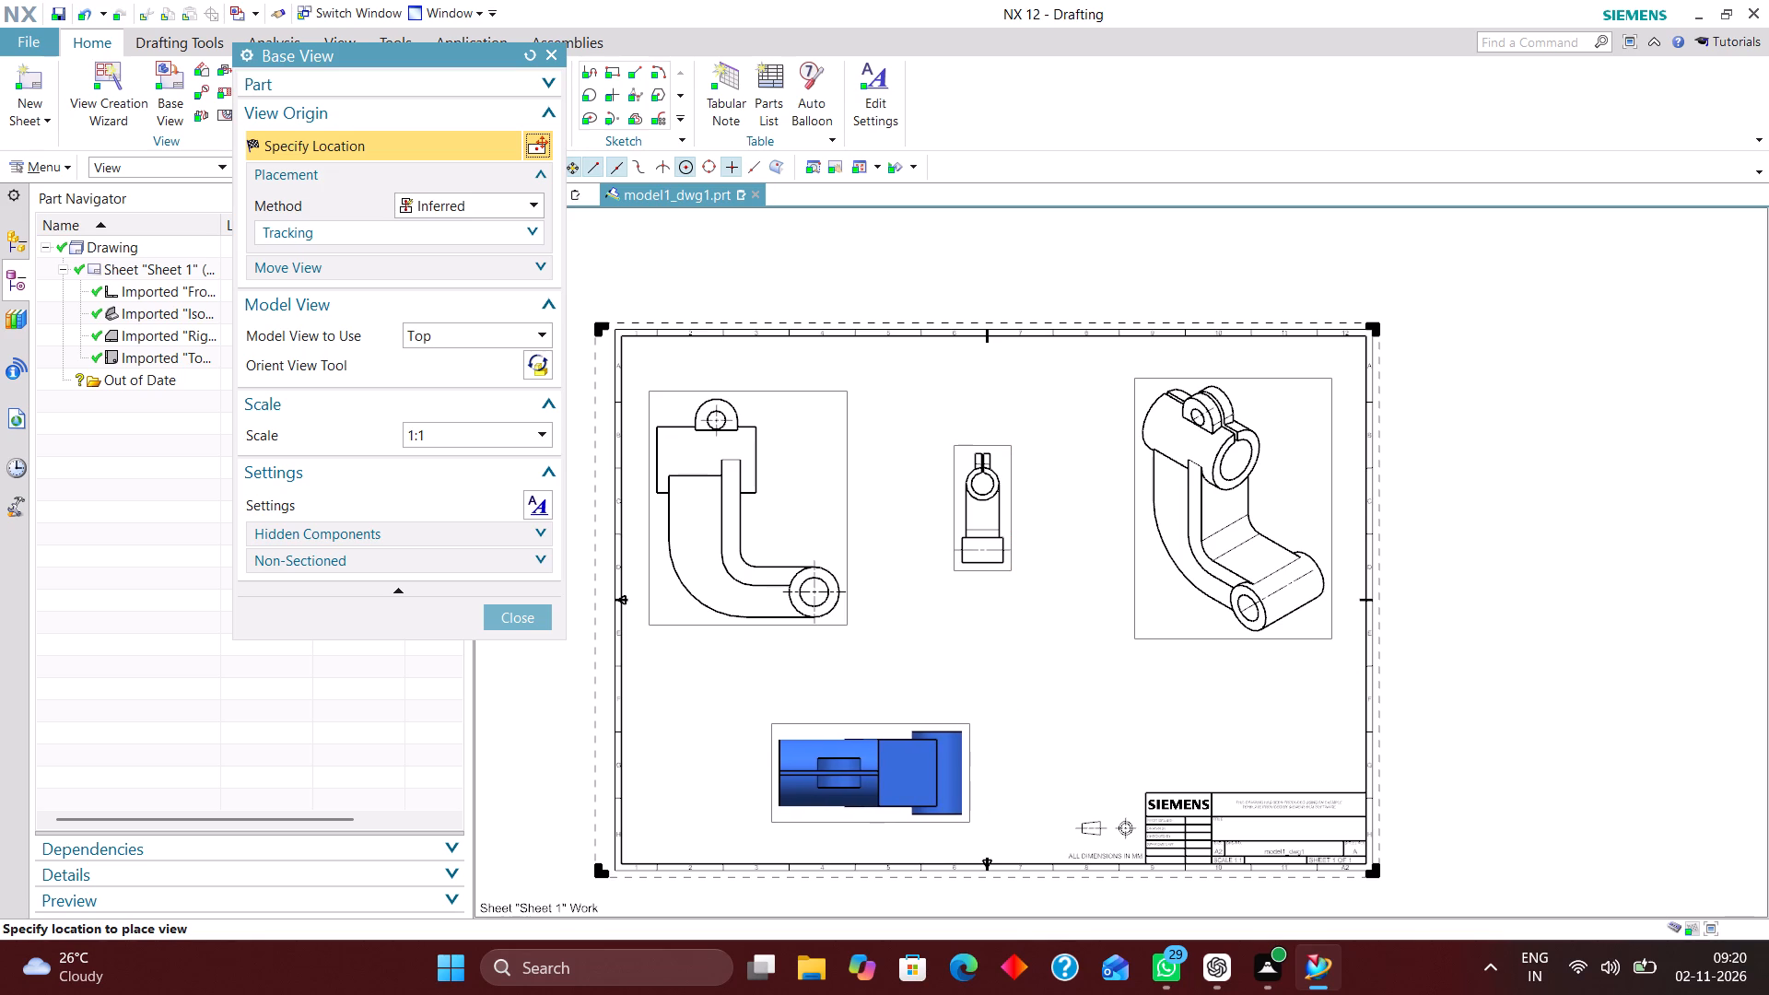
click(828, 759)
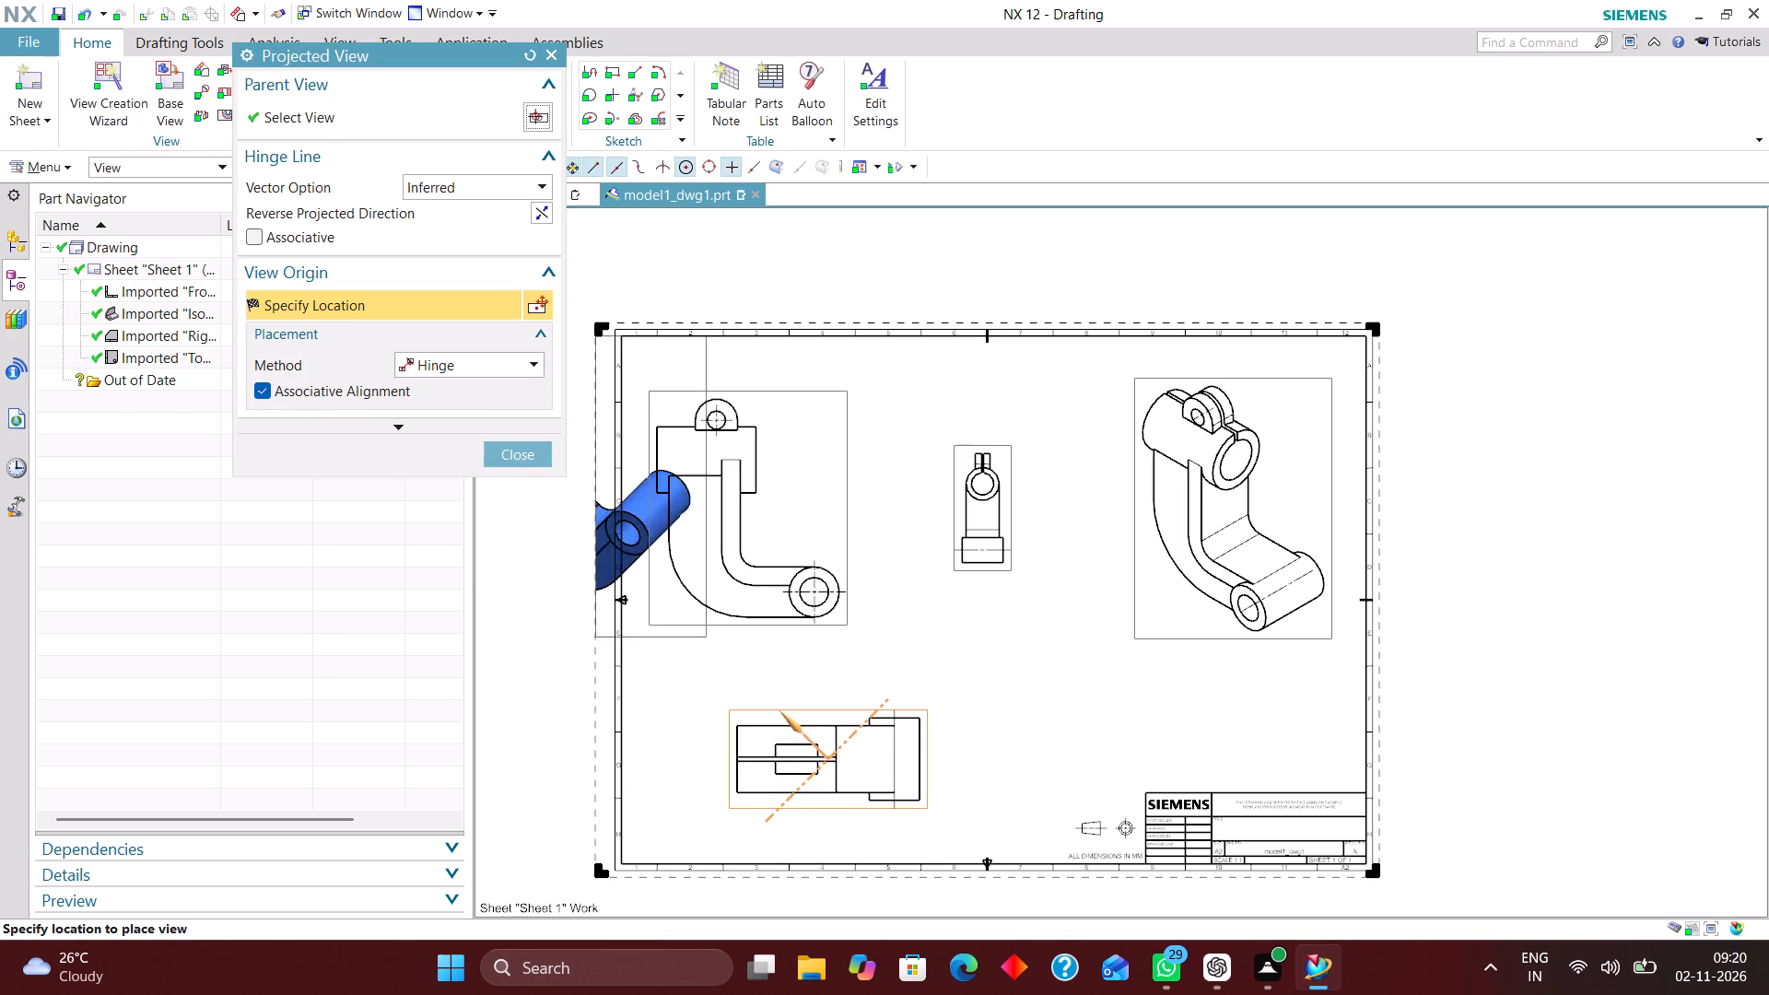
click(533, 456)
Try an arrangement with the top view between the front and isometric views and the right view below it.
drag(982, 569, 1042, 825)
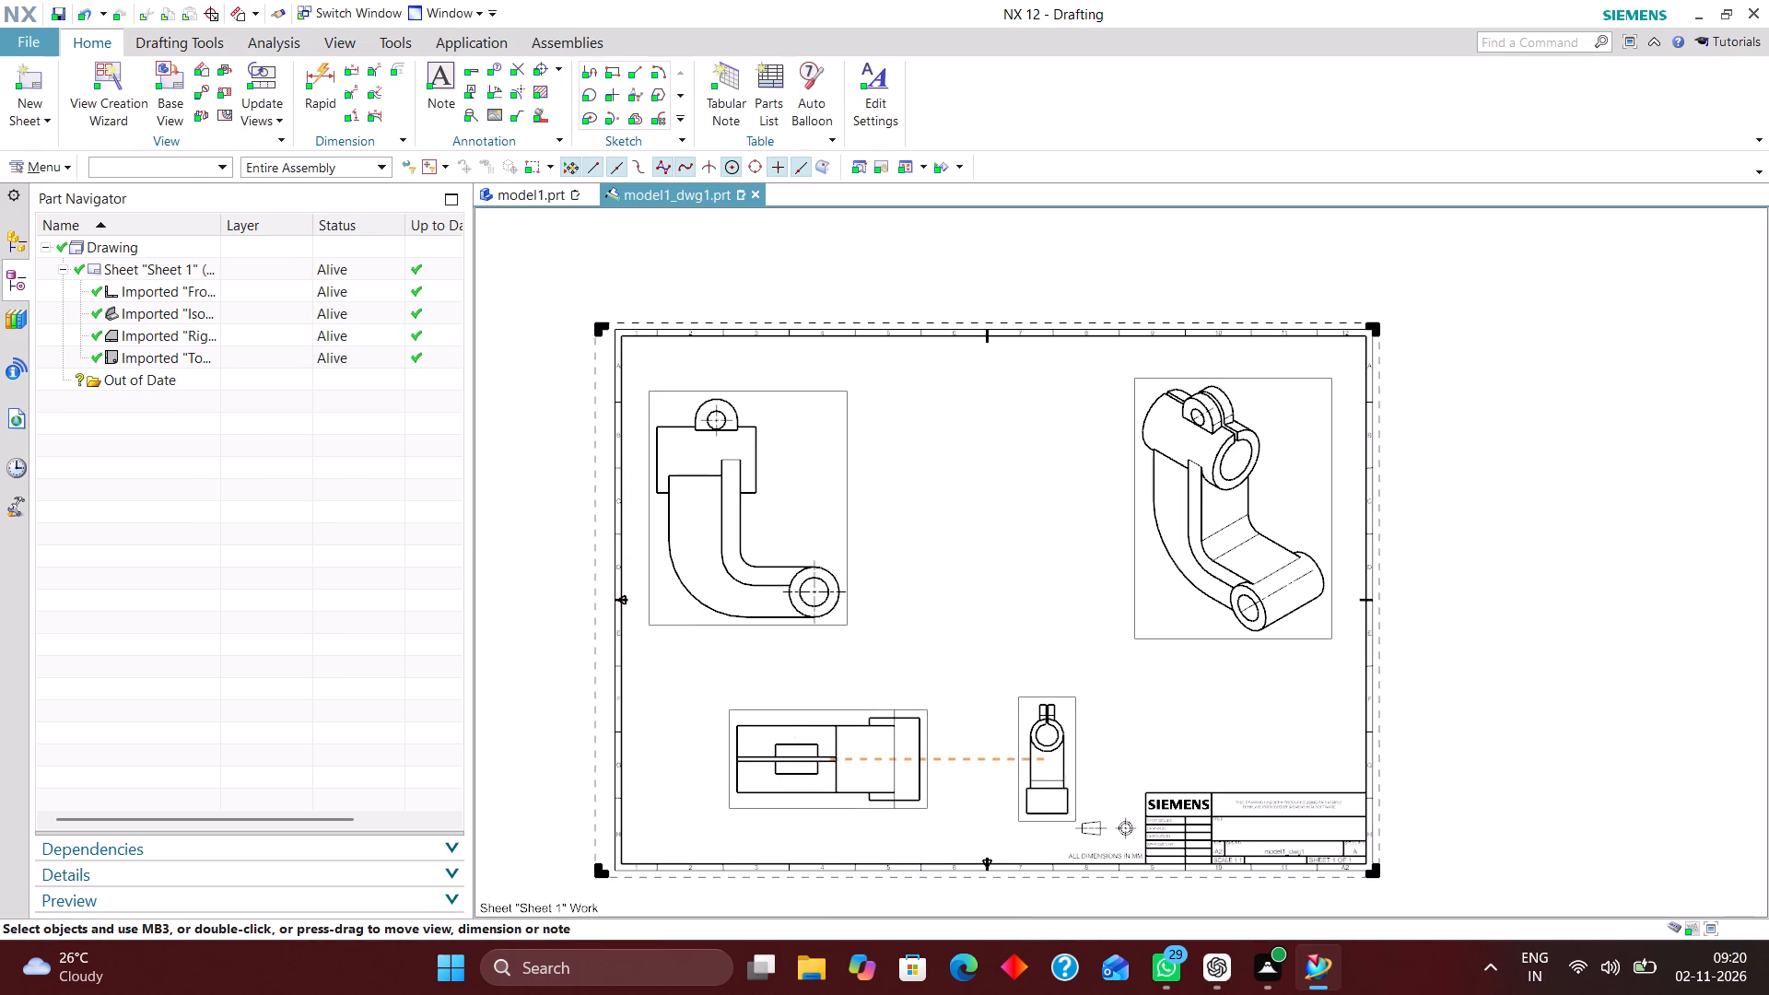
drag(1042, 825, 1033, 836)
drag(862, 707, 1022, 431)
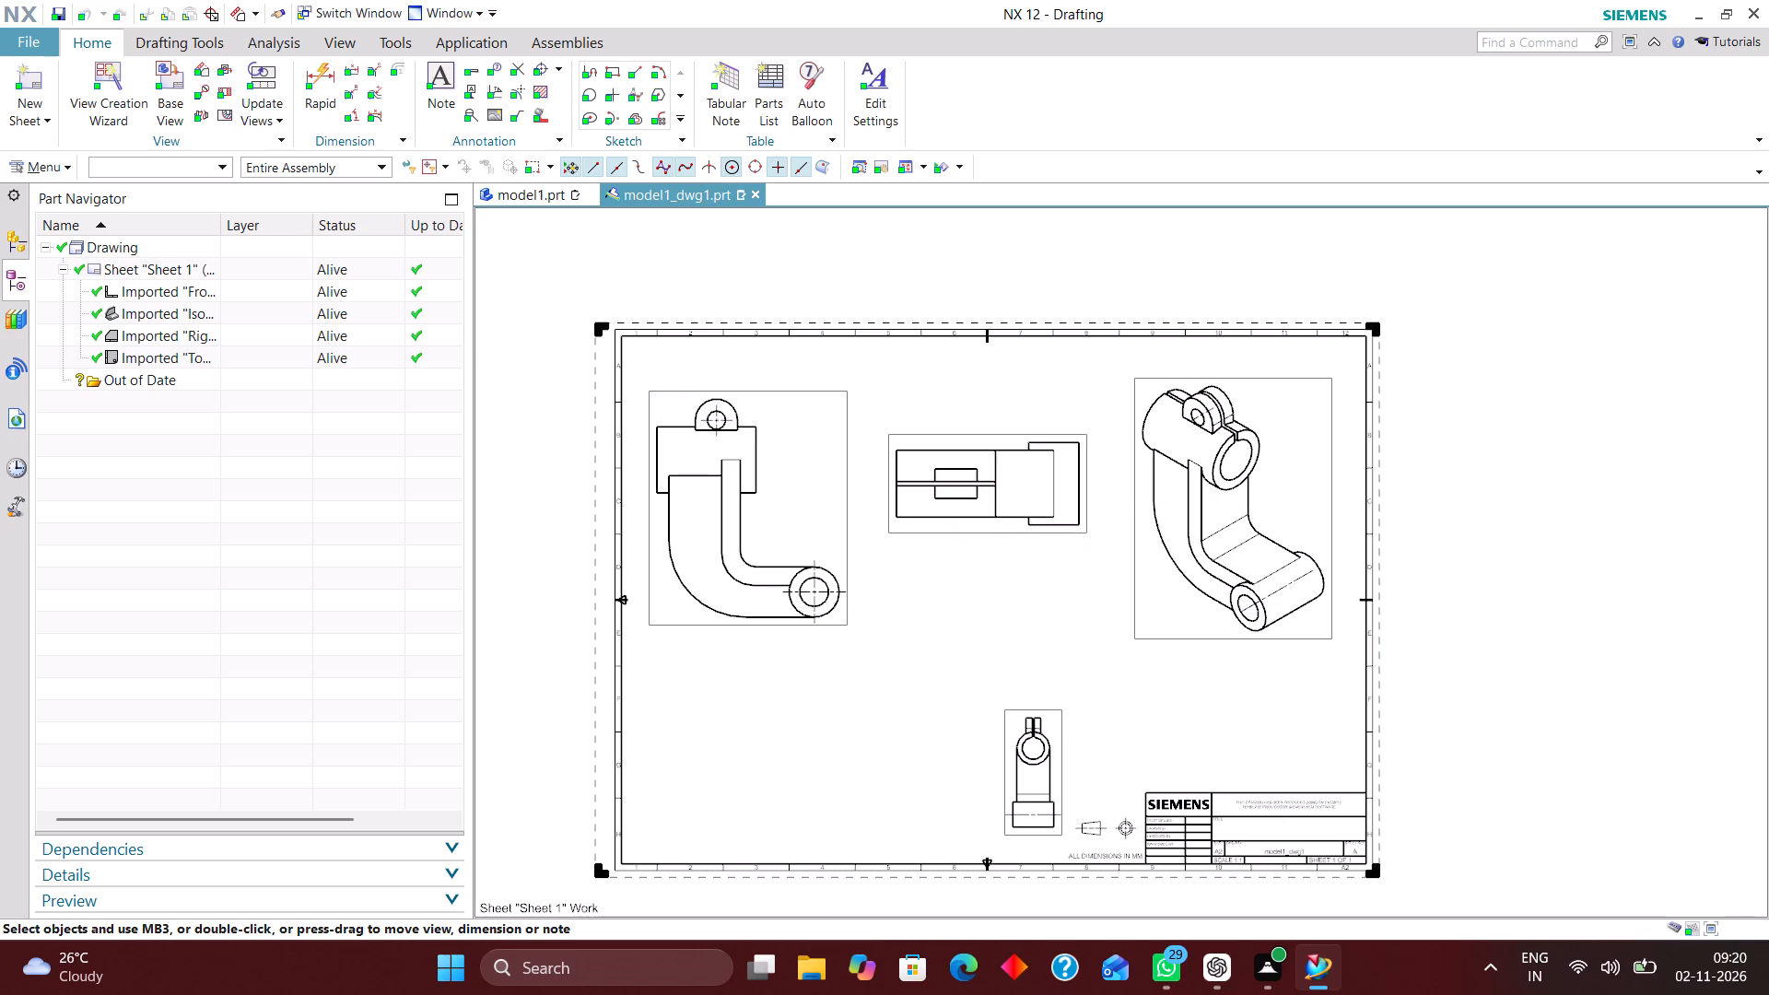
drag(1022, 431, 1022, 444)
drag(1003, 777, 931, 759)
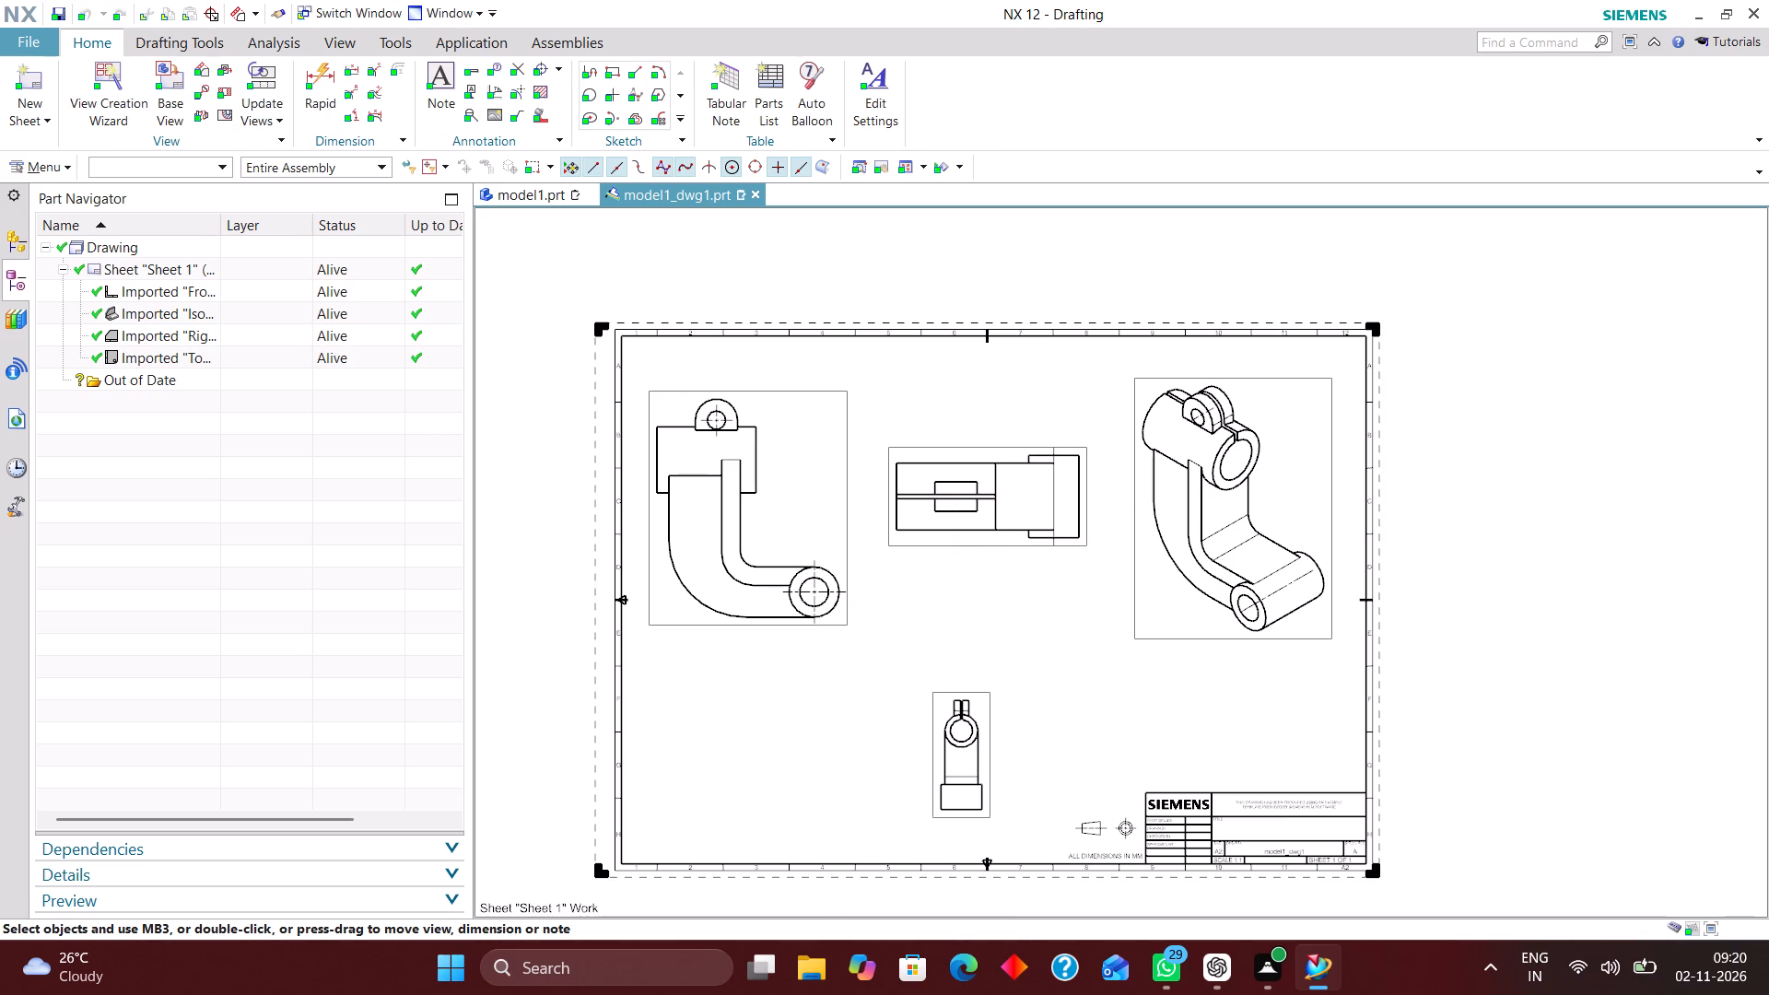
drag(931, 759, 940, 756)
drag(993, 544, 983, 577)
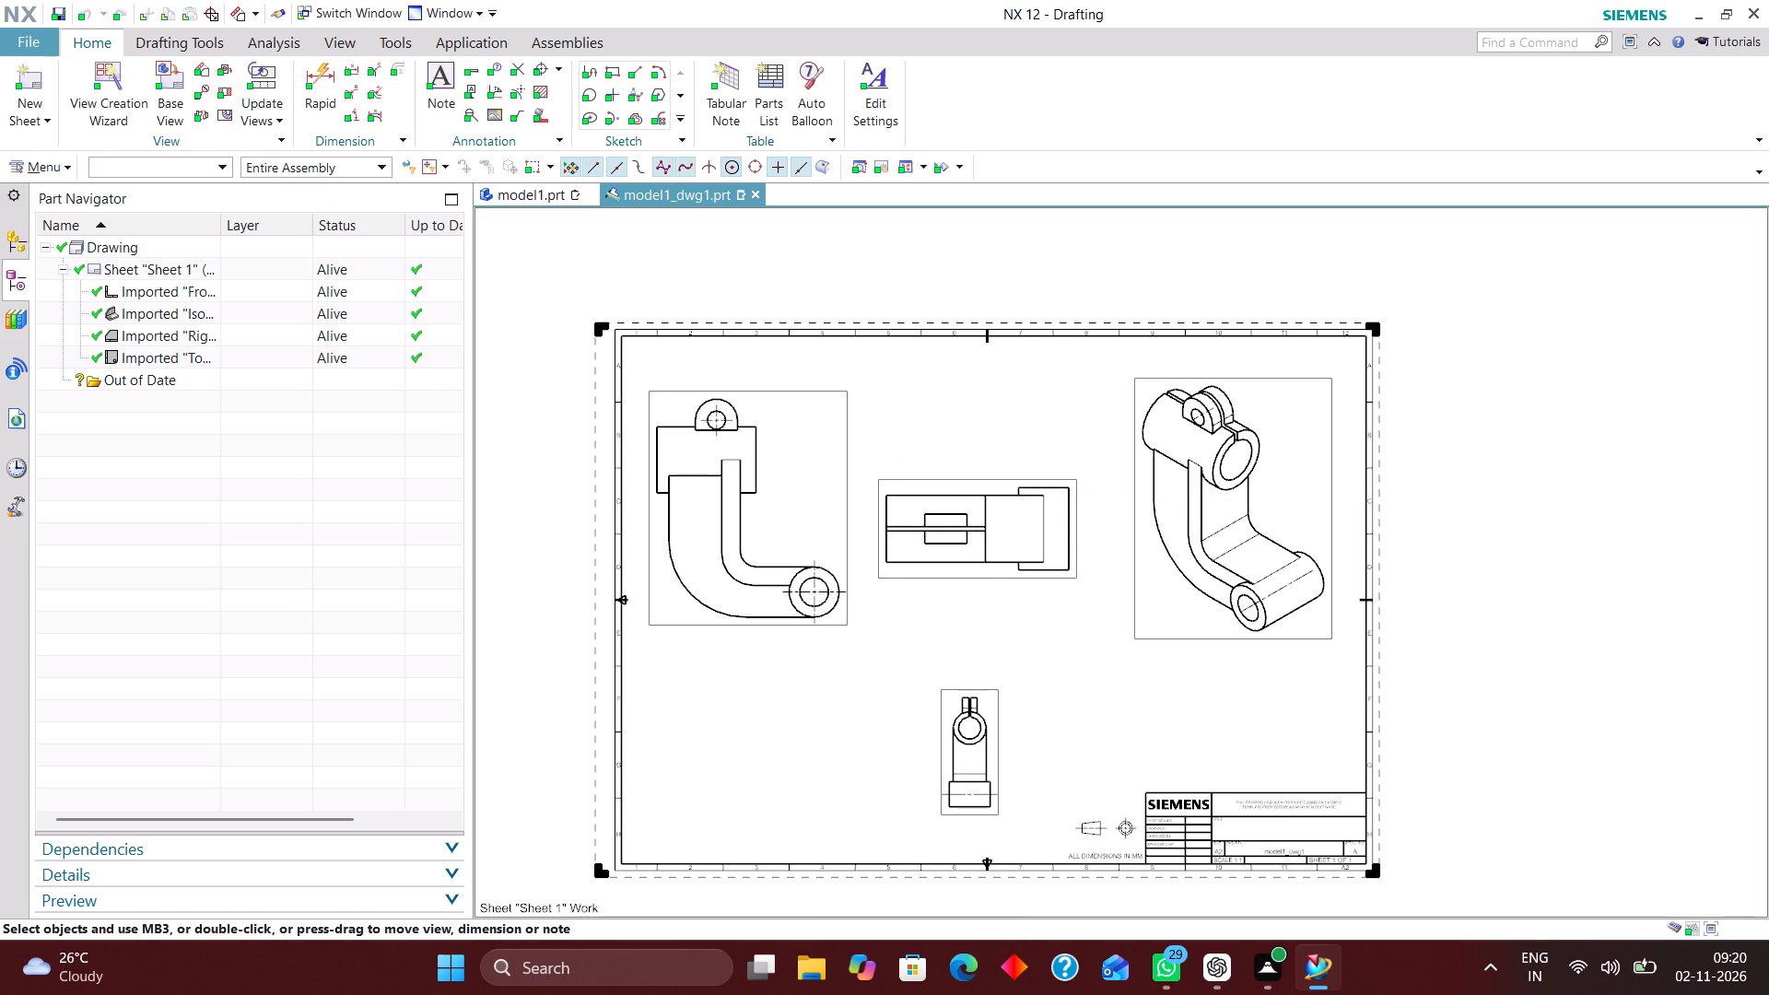
Arrange the top view at lower centre and the right view between front and isometric views, shifting the front view slightly inward.
drag(983, 577, 839, 829)
drag(997, 752, 1008, 513)
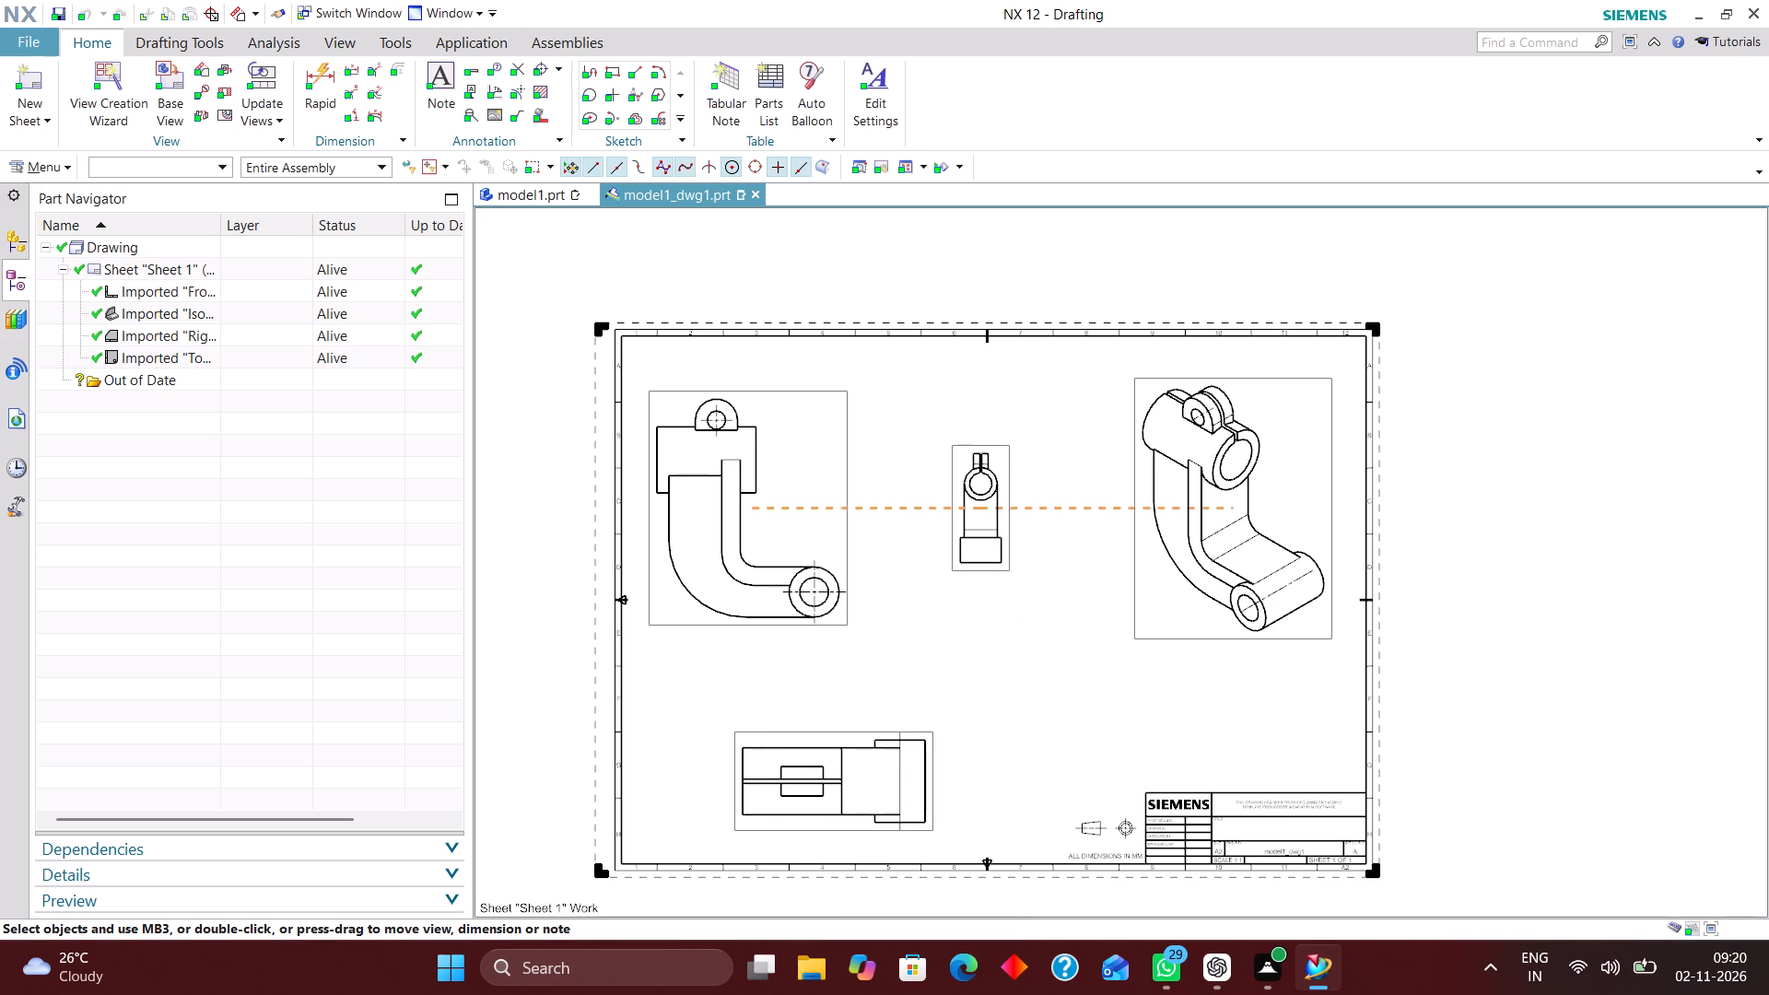
drag(1008, 513, 1002, 522)
drag(937, 757, 985, 730)
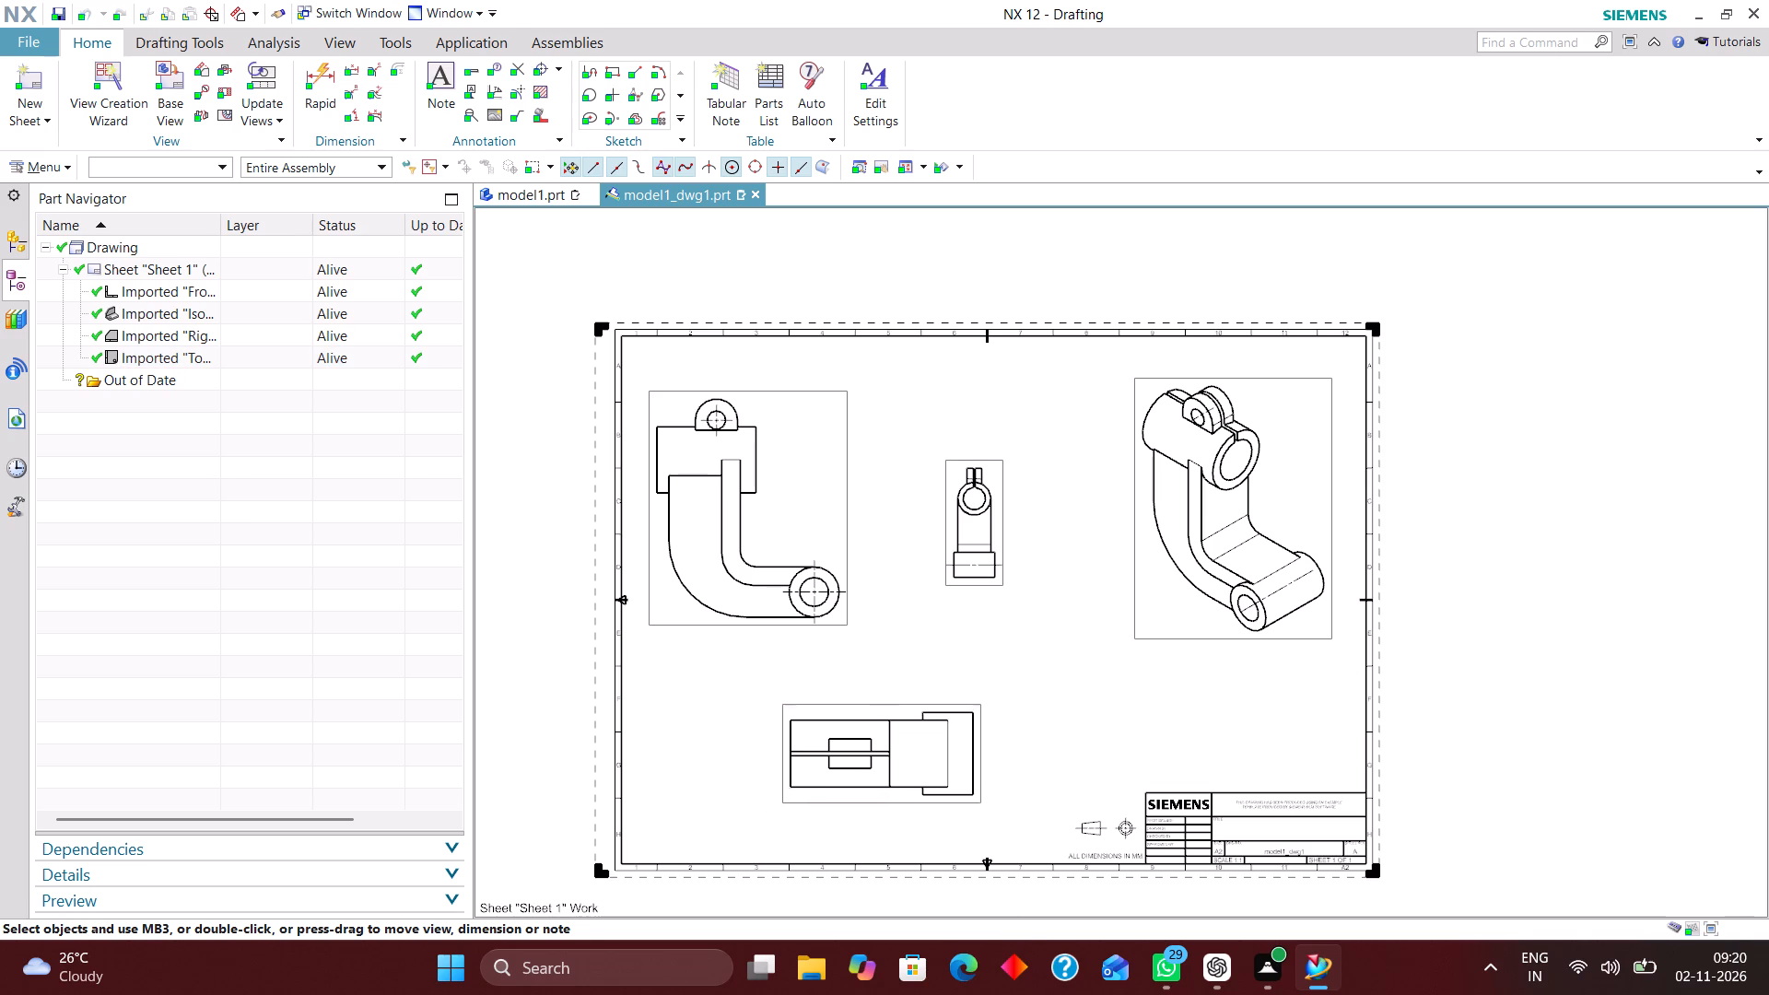
drag(985, 730, 997, 731)
drag(848, 547, 880, 551)
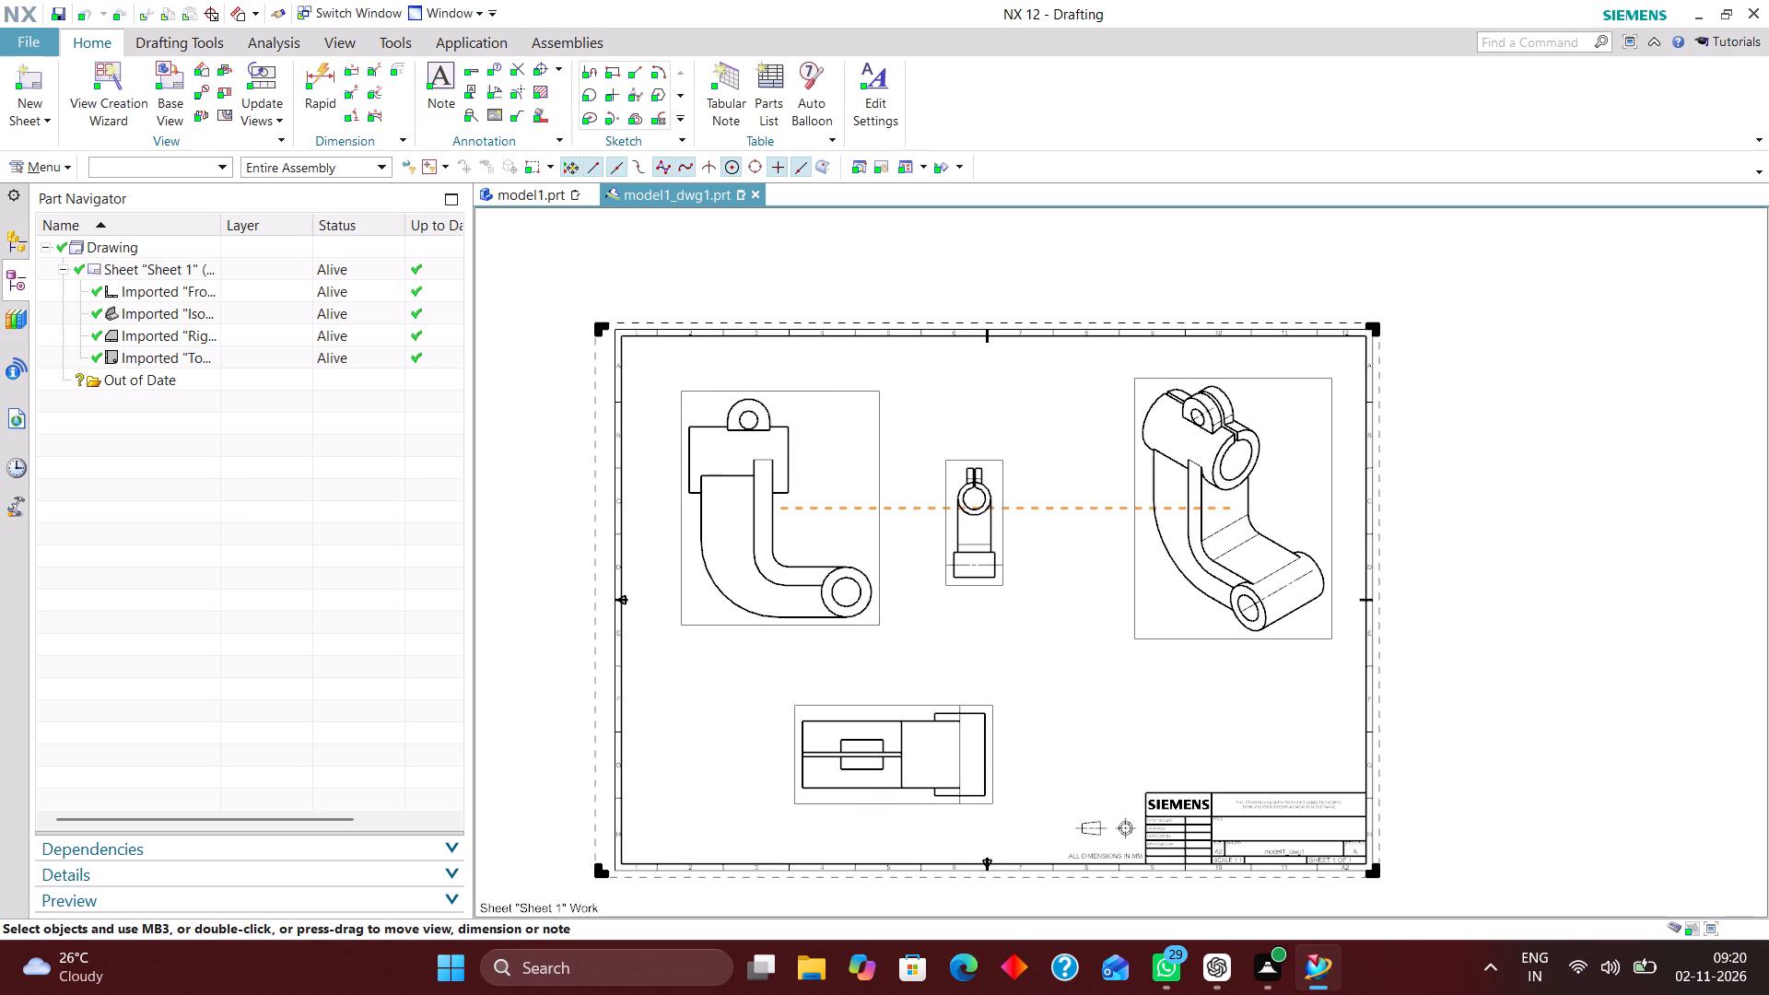
drag(880, 551, 877, 553)
click(933, 700)
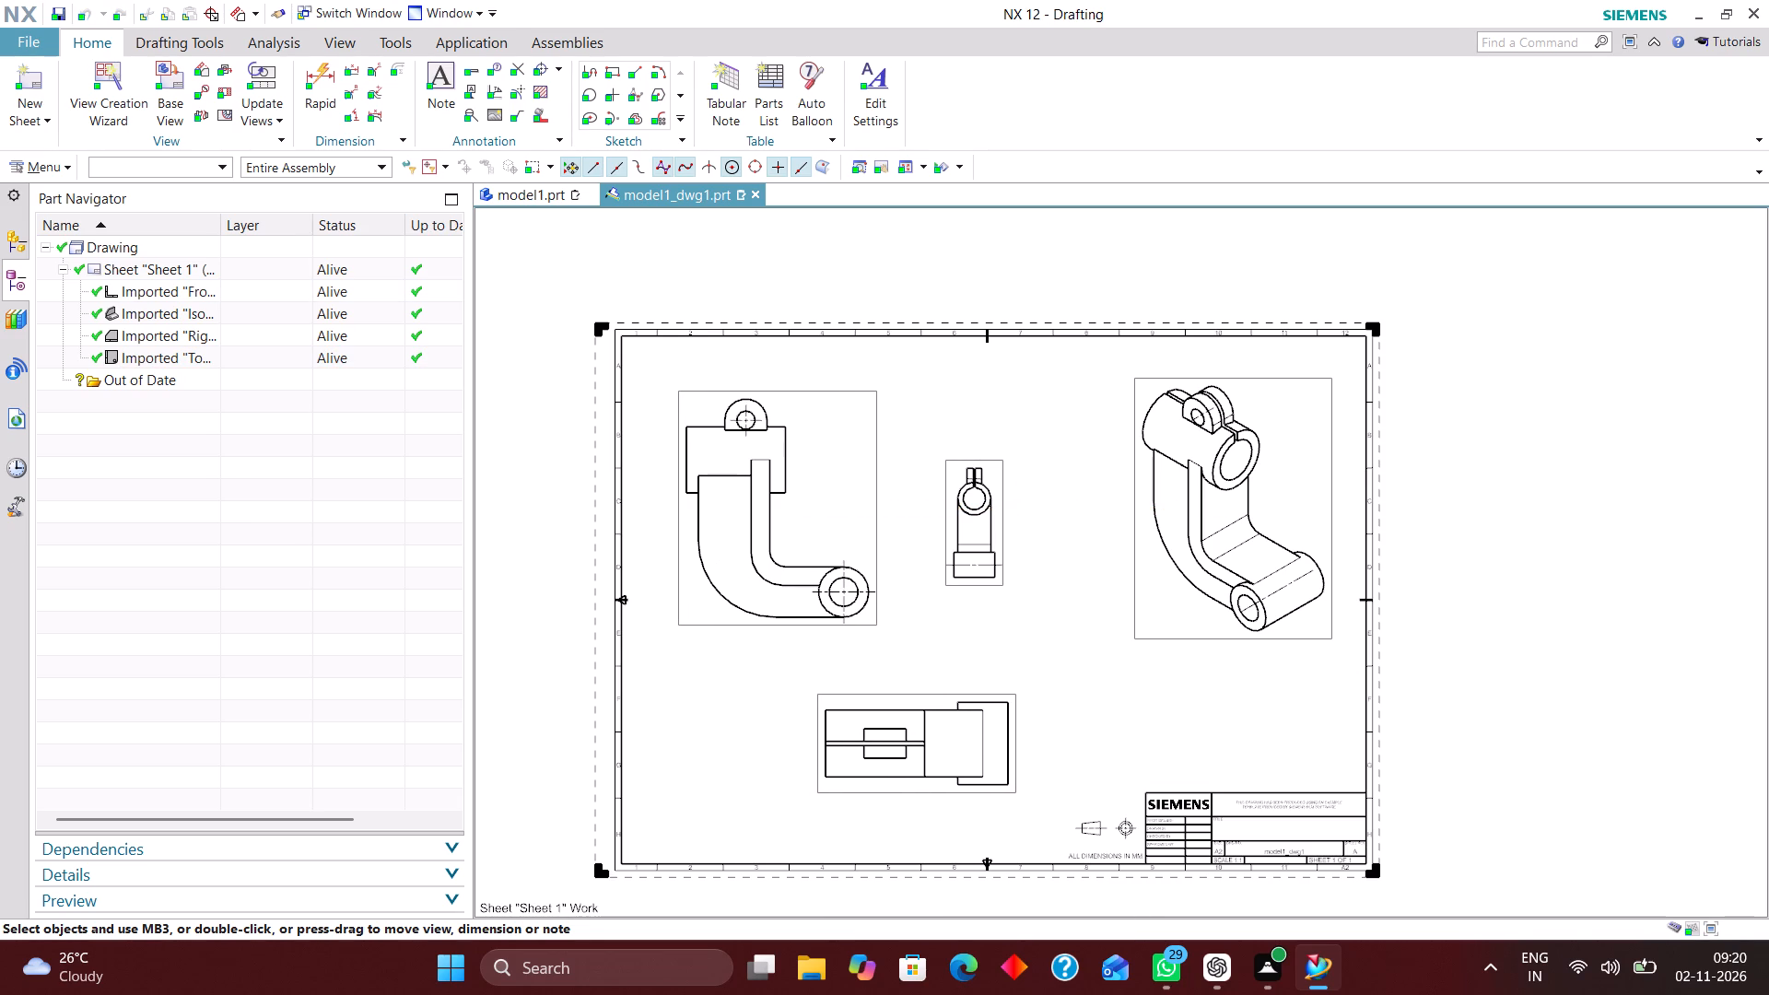
Edit the right view and set its scale to 1:1.
right_click(978, 582)
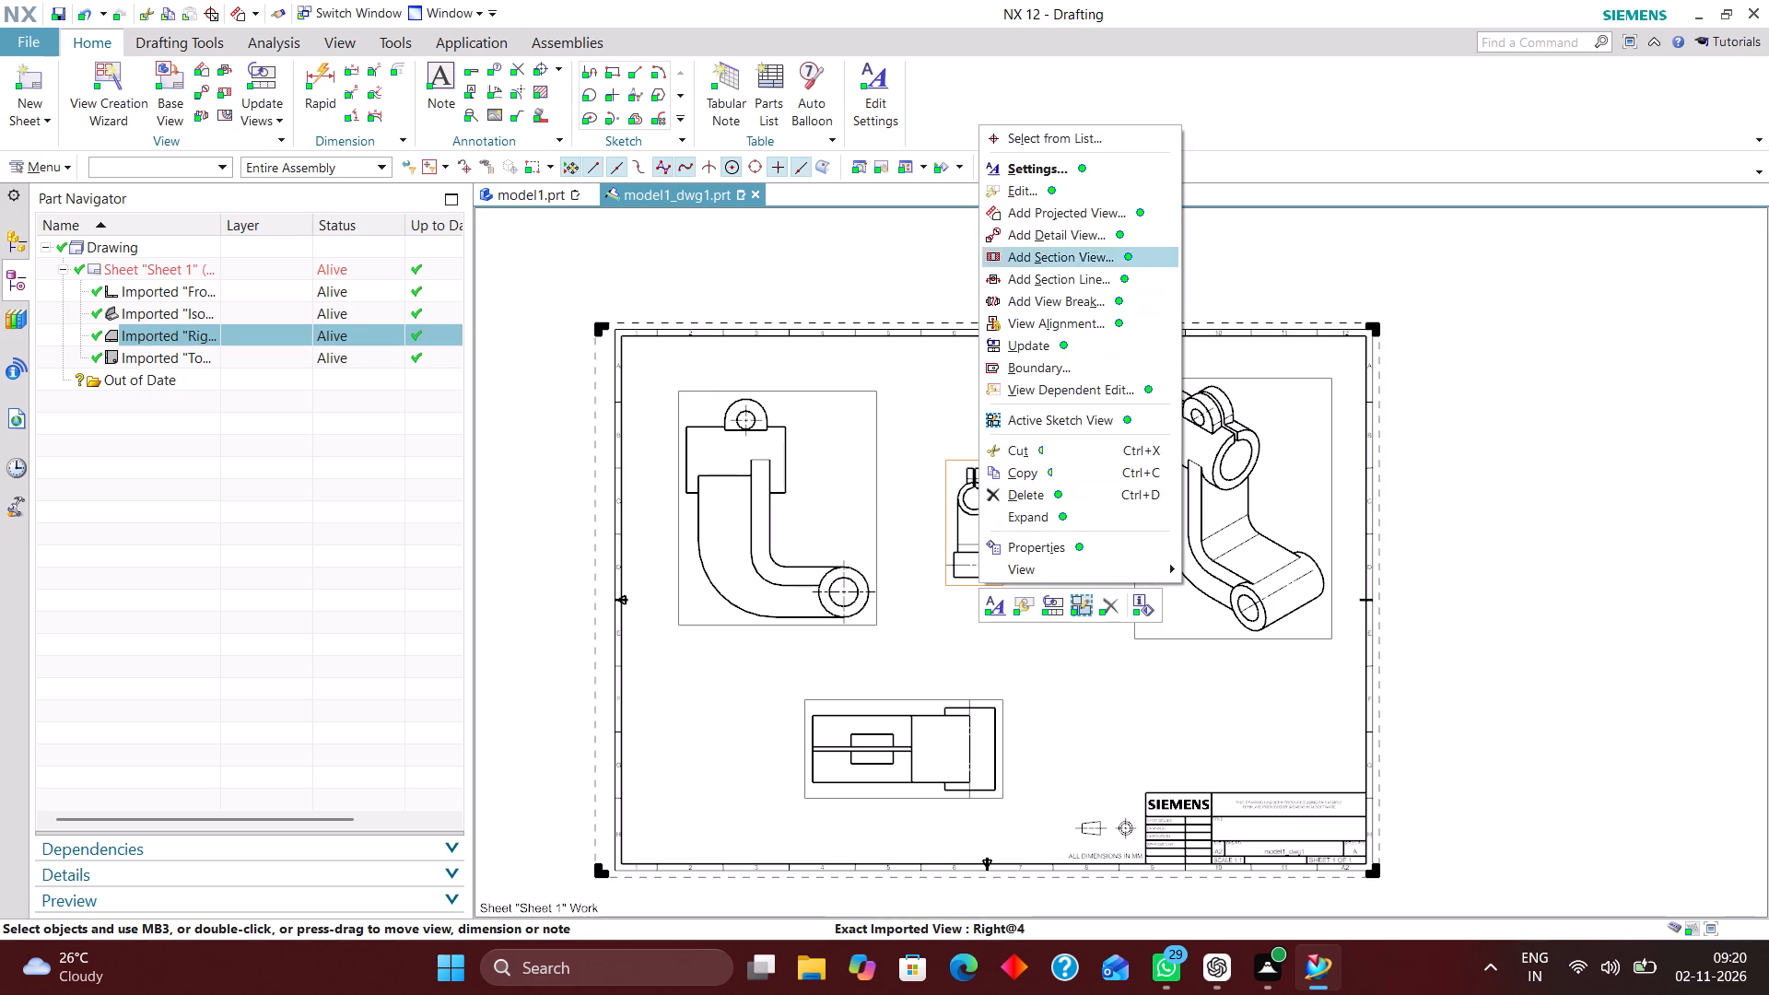
click(1073, 197)
click(471, 383)
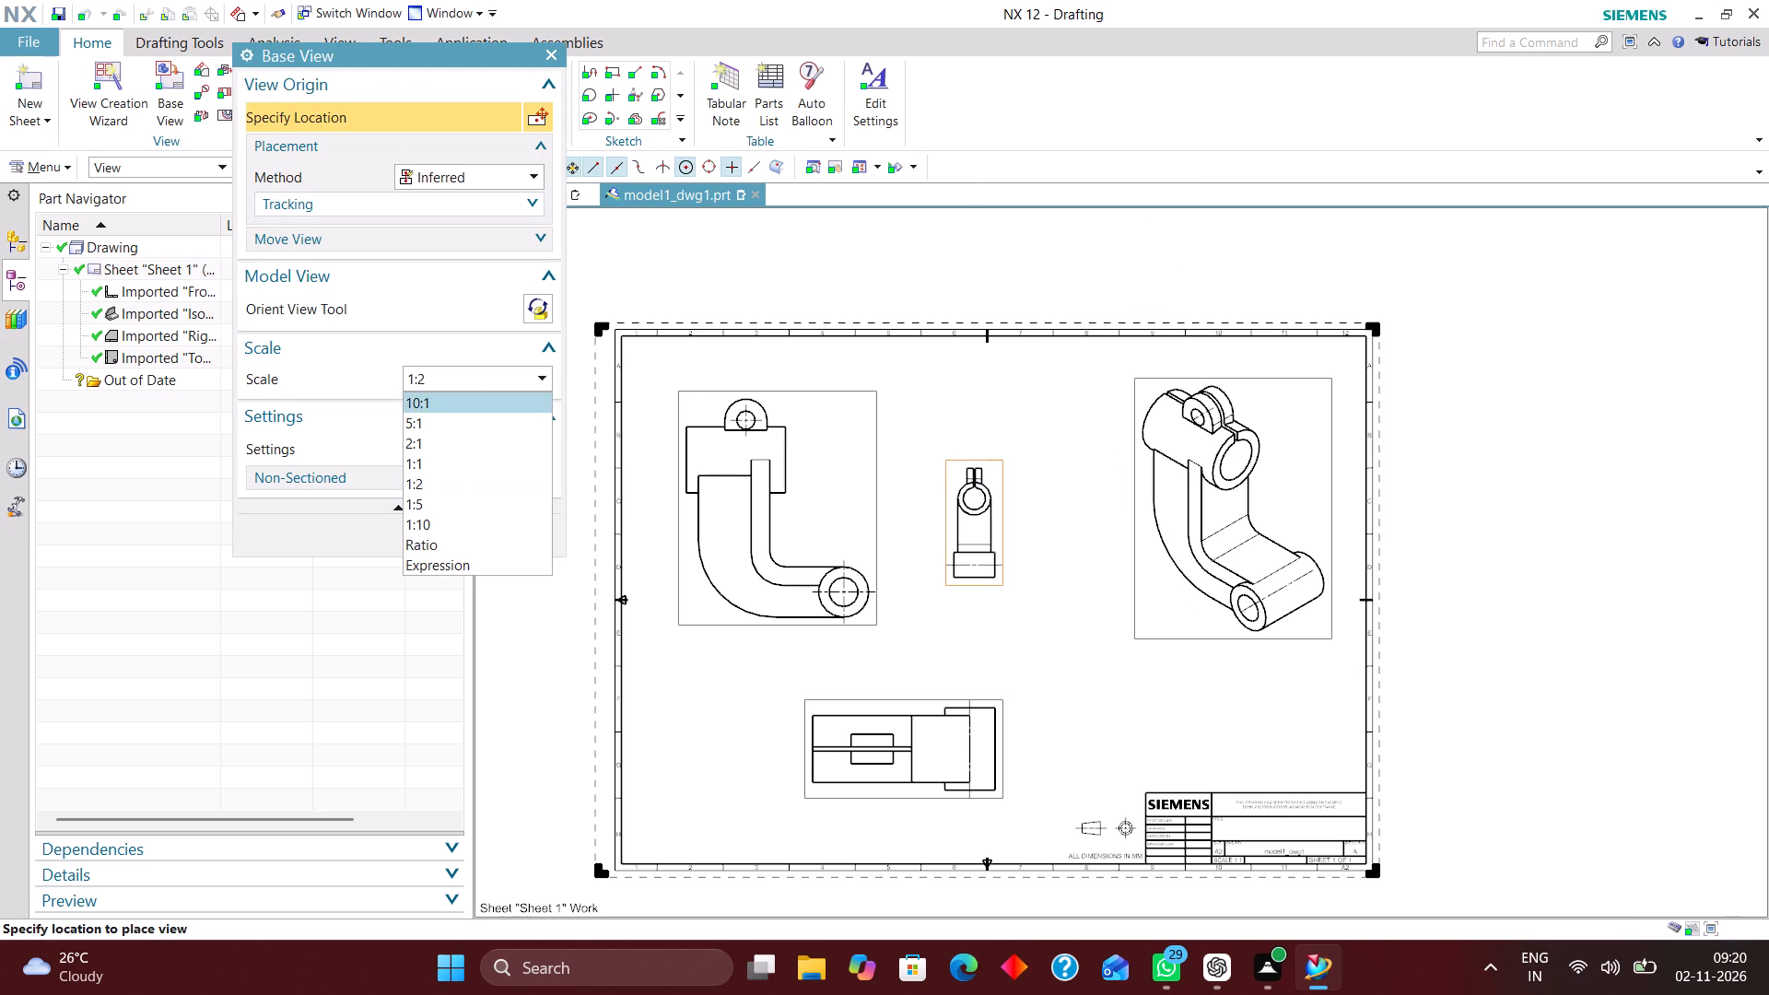
click(428, 466)
click(514, 531)
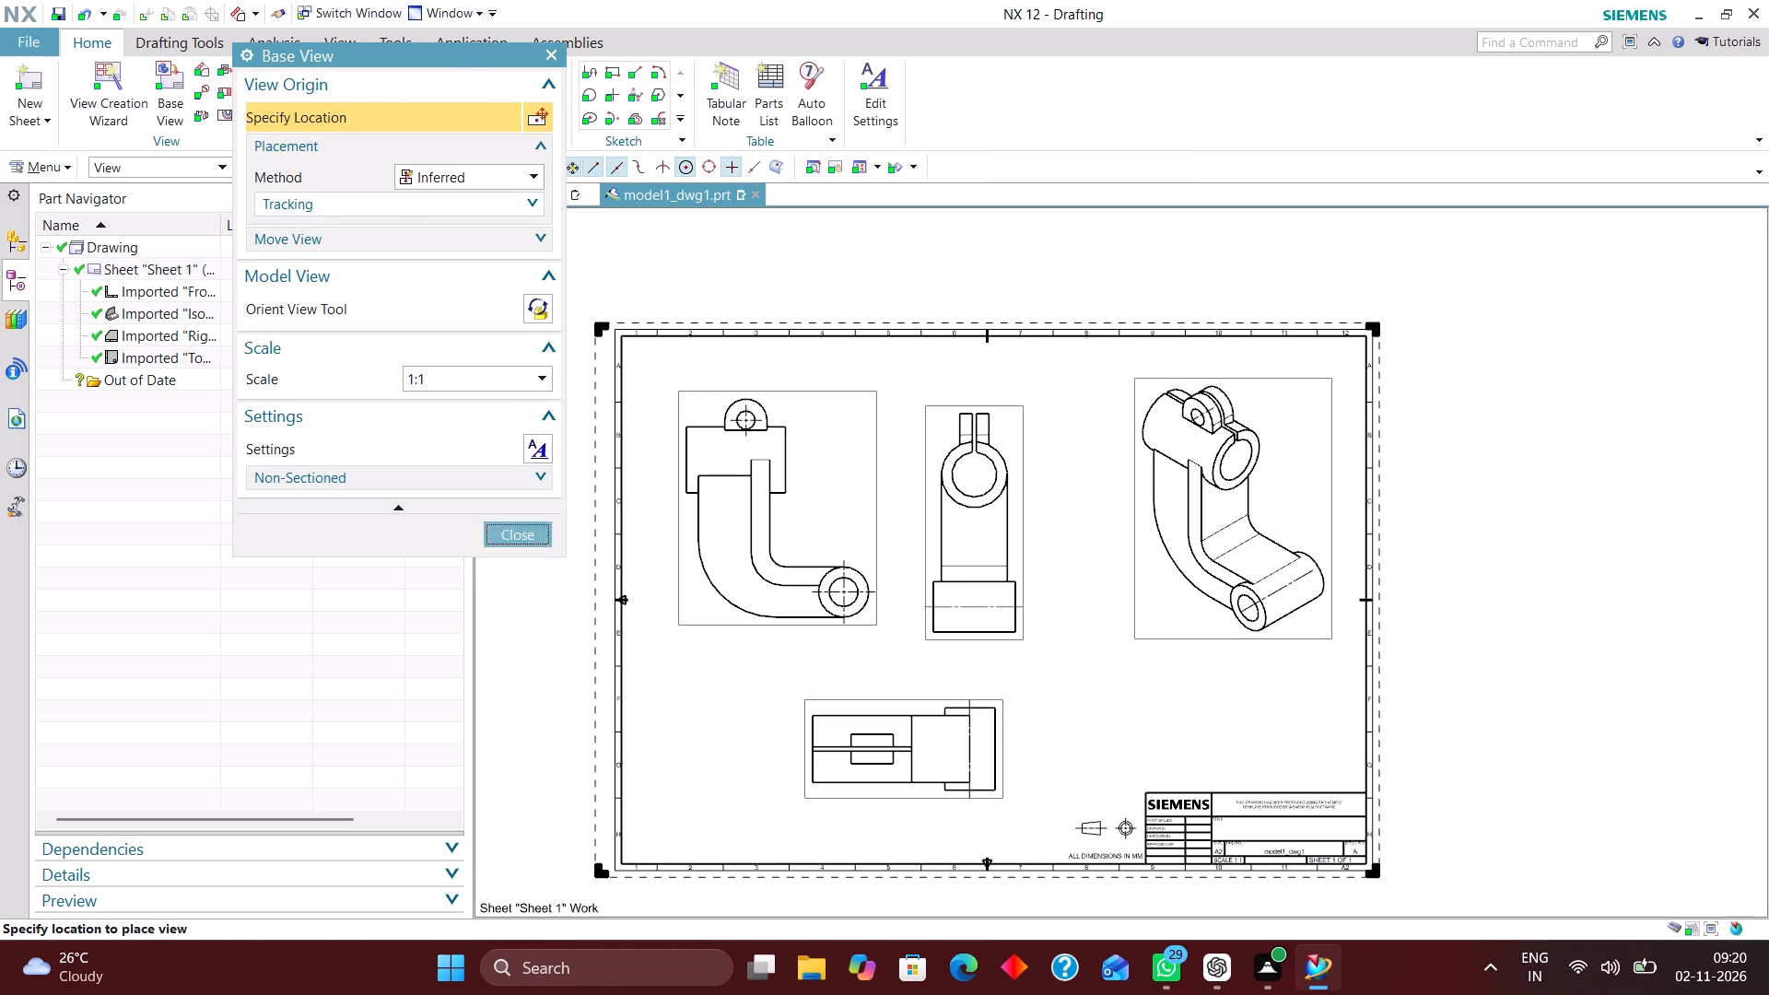
Align the right view level with the front view and nudge the top view slightly up and left.
drag(1024, 535, 1025, 513)
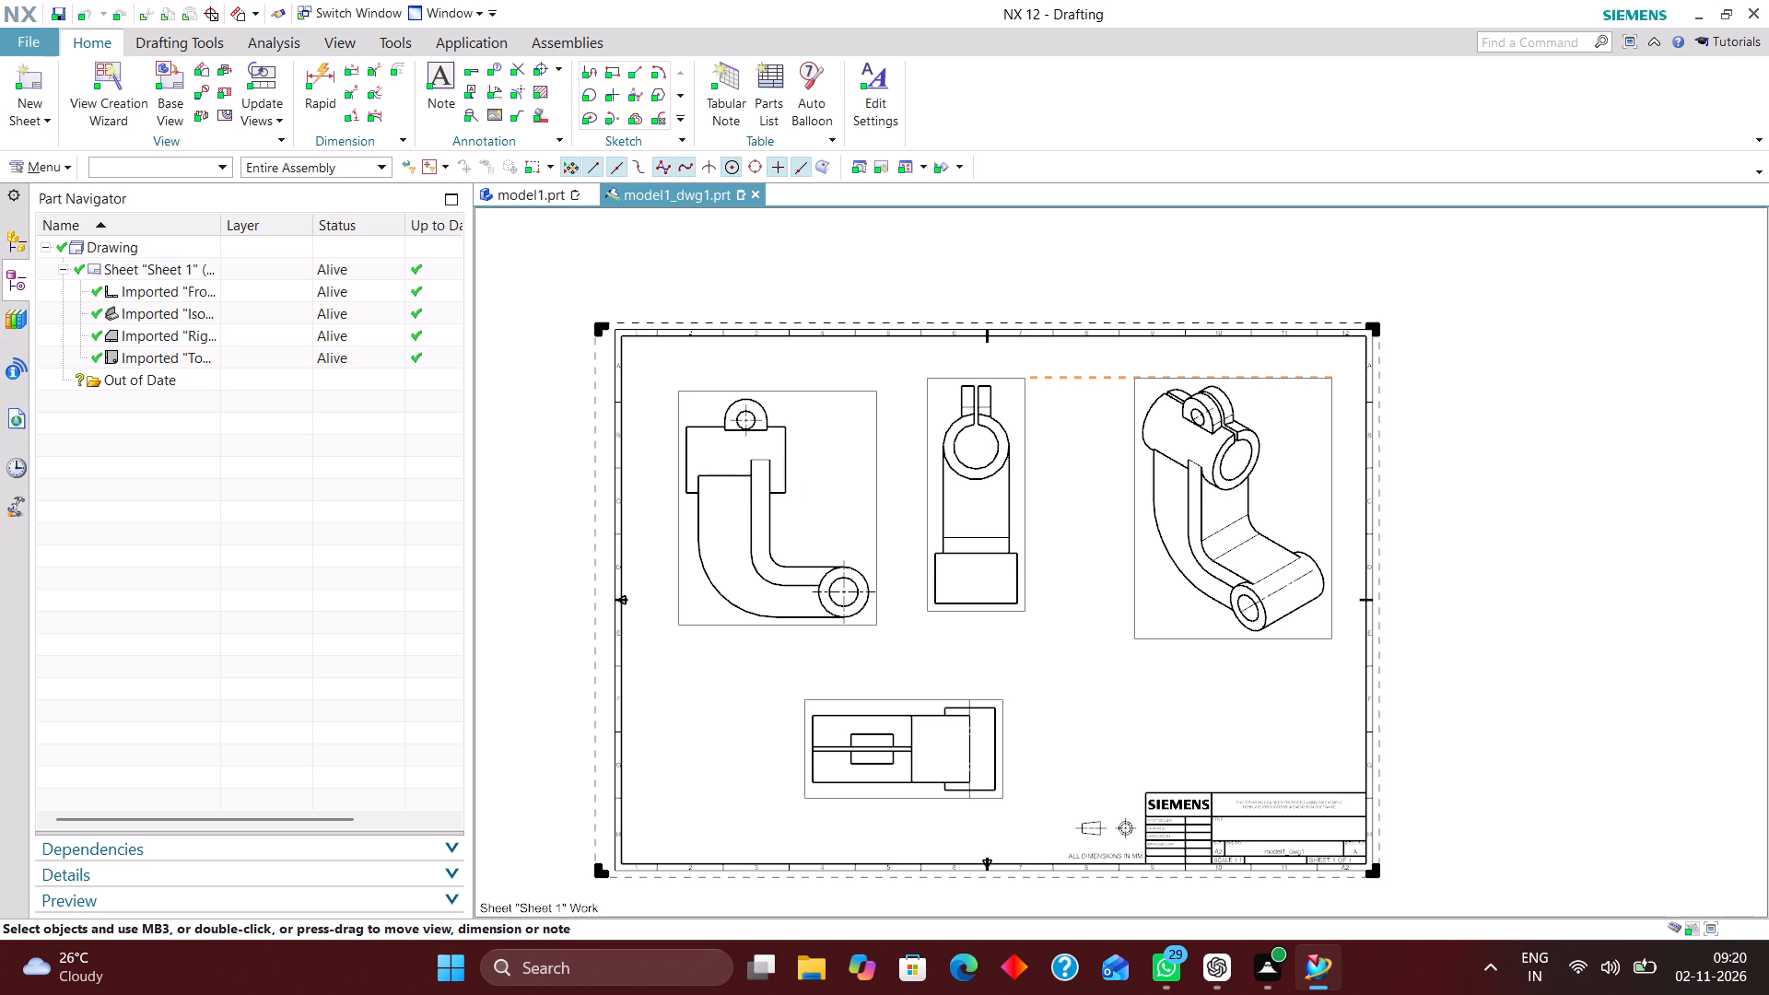
drag(1025, 513, 1025, 520)
click(934, 703)
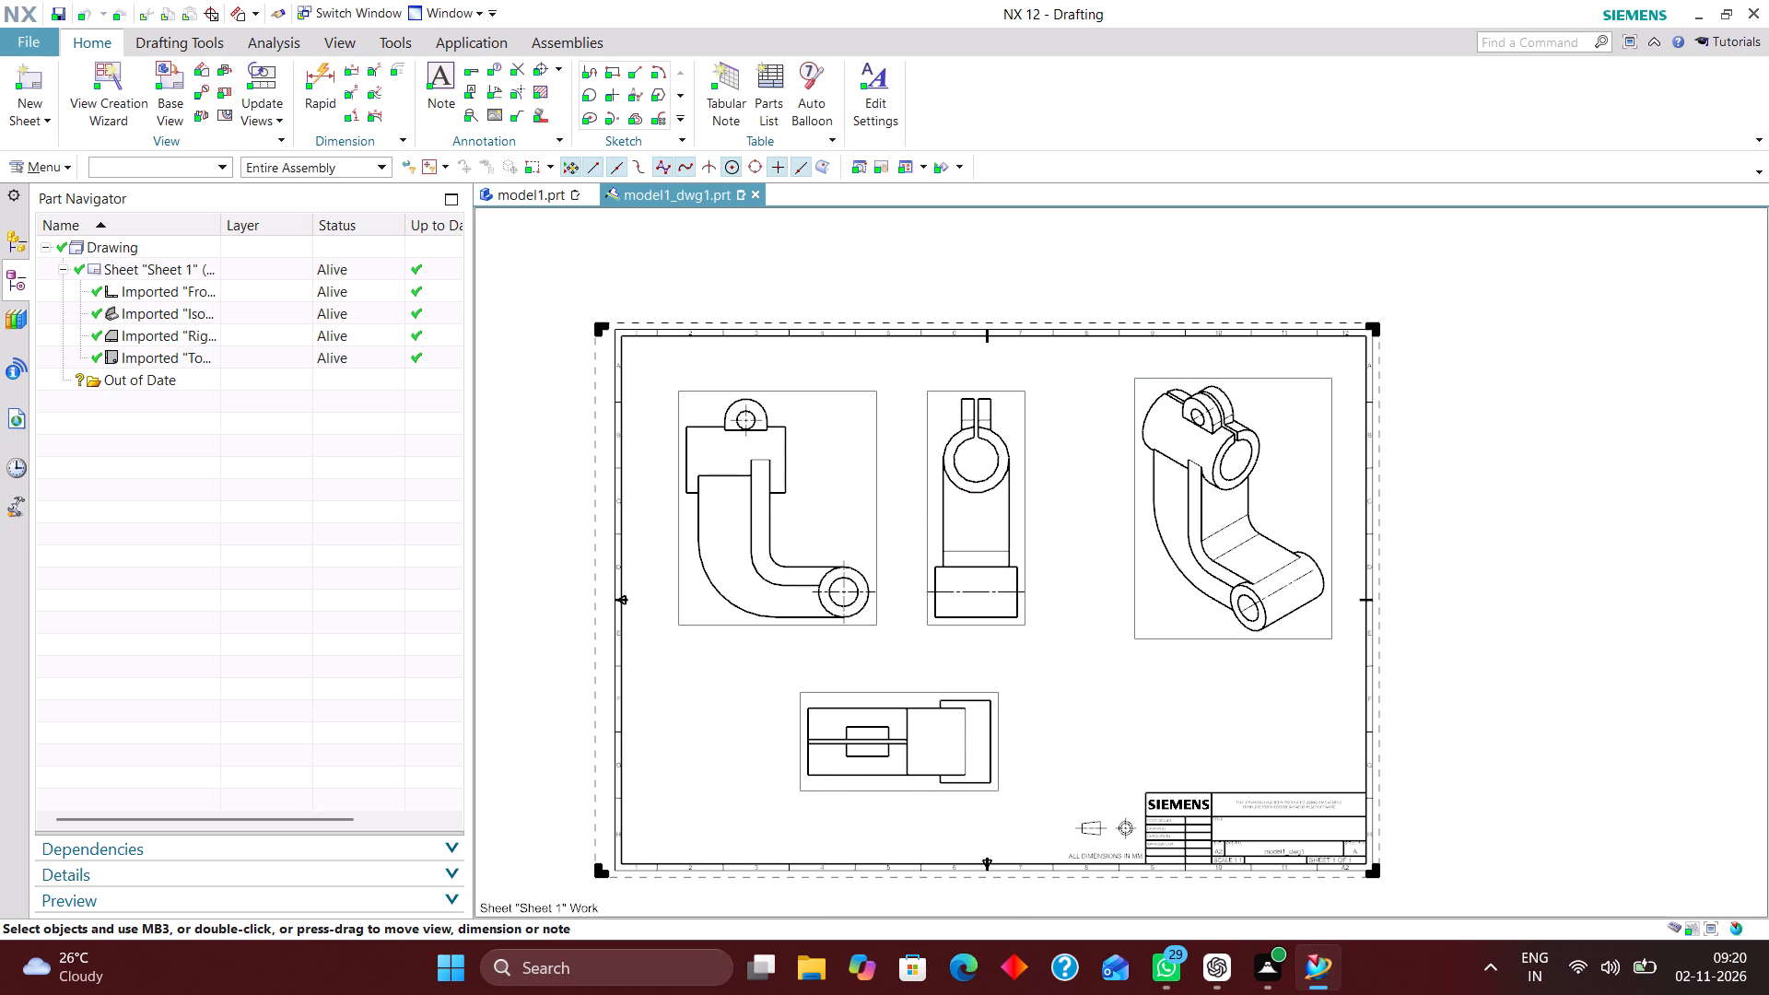
right_drag(1085, 647, 975, 714)
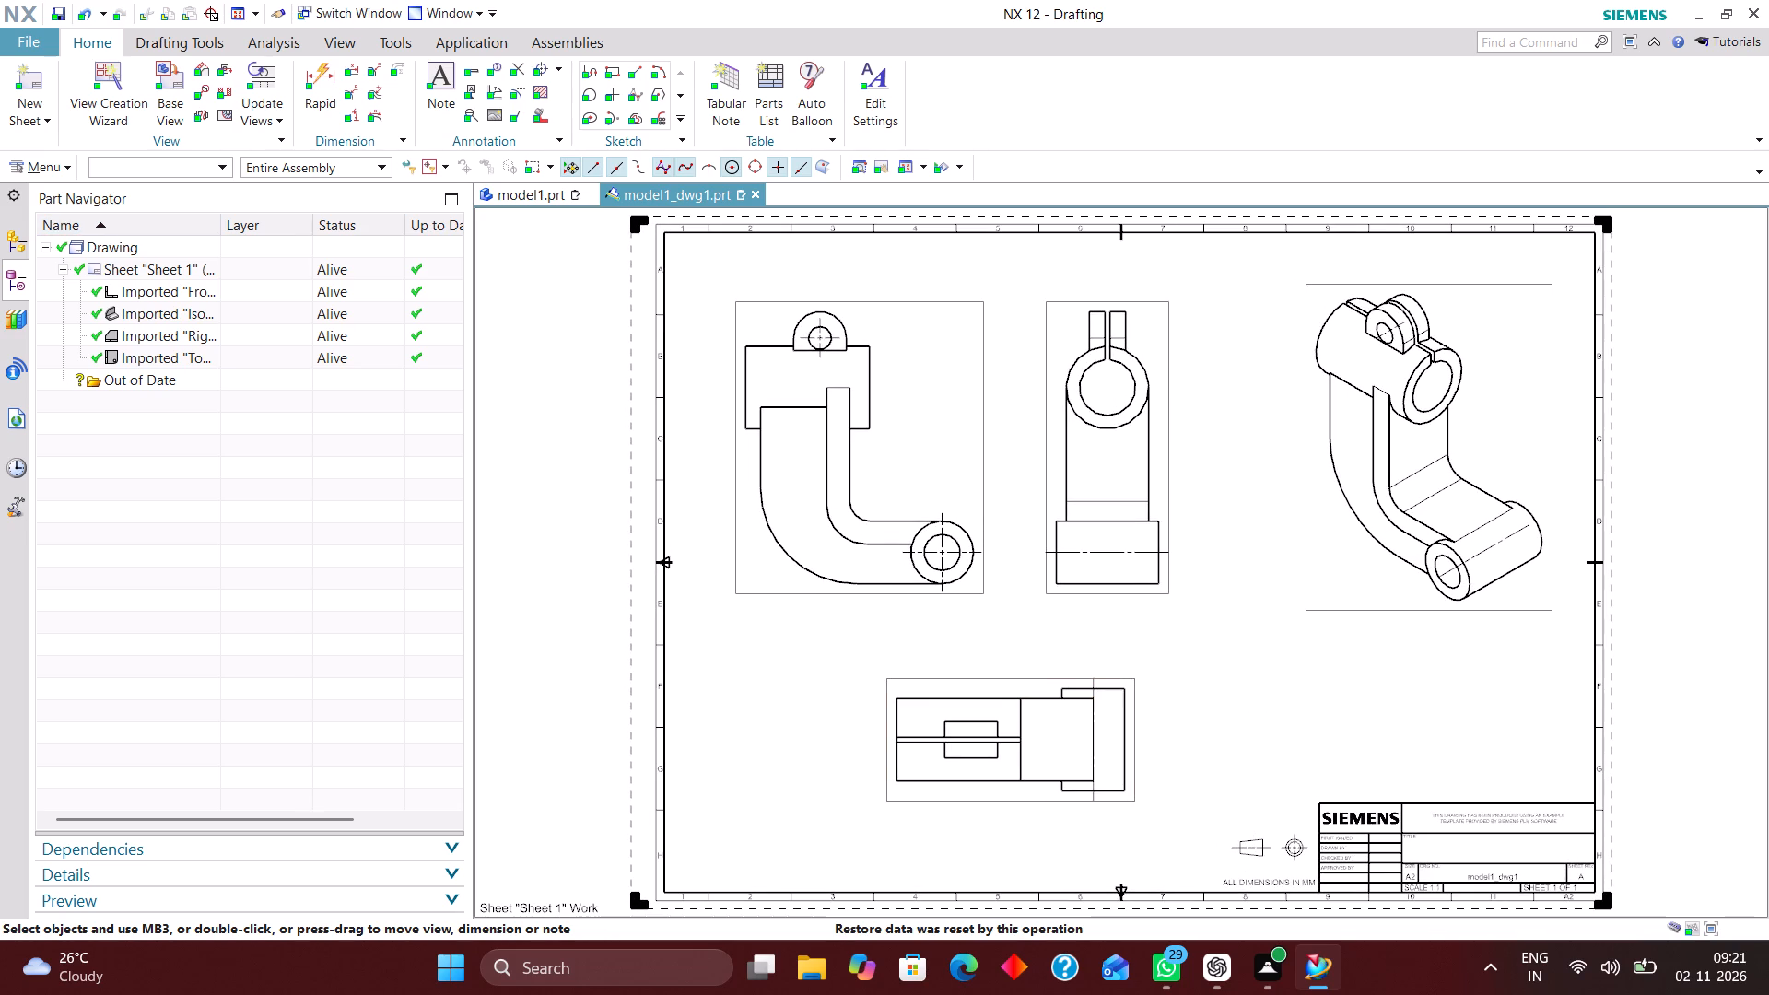
Set the common arrowhead type for leaders and dimensions to Open Arrow in the drafting preferences.
click(63, 162)
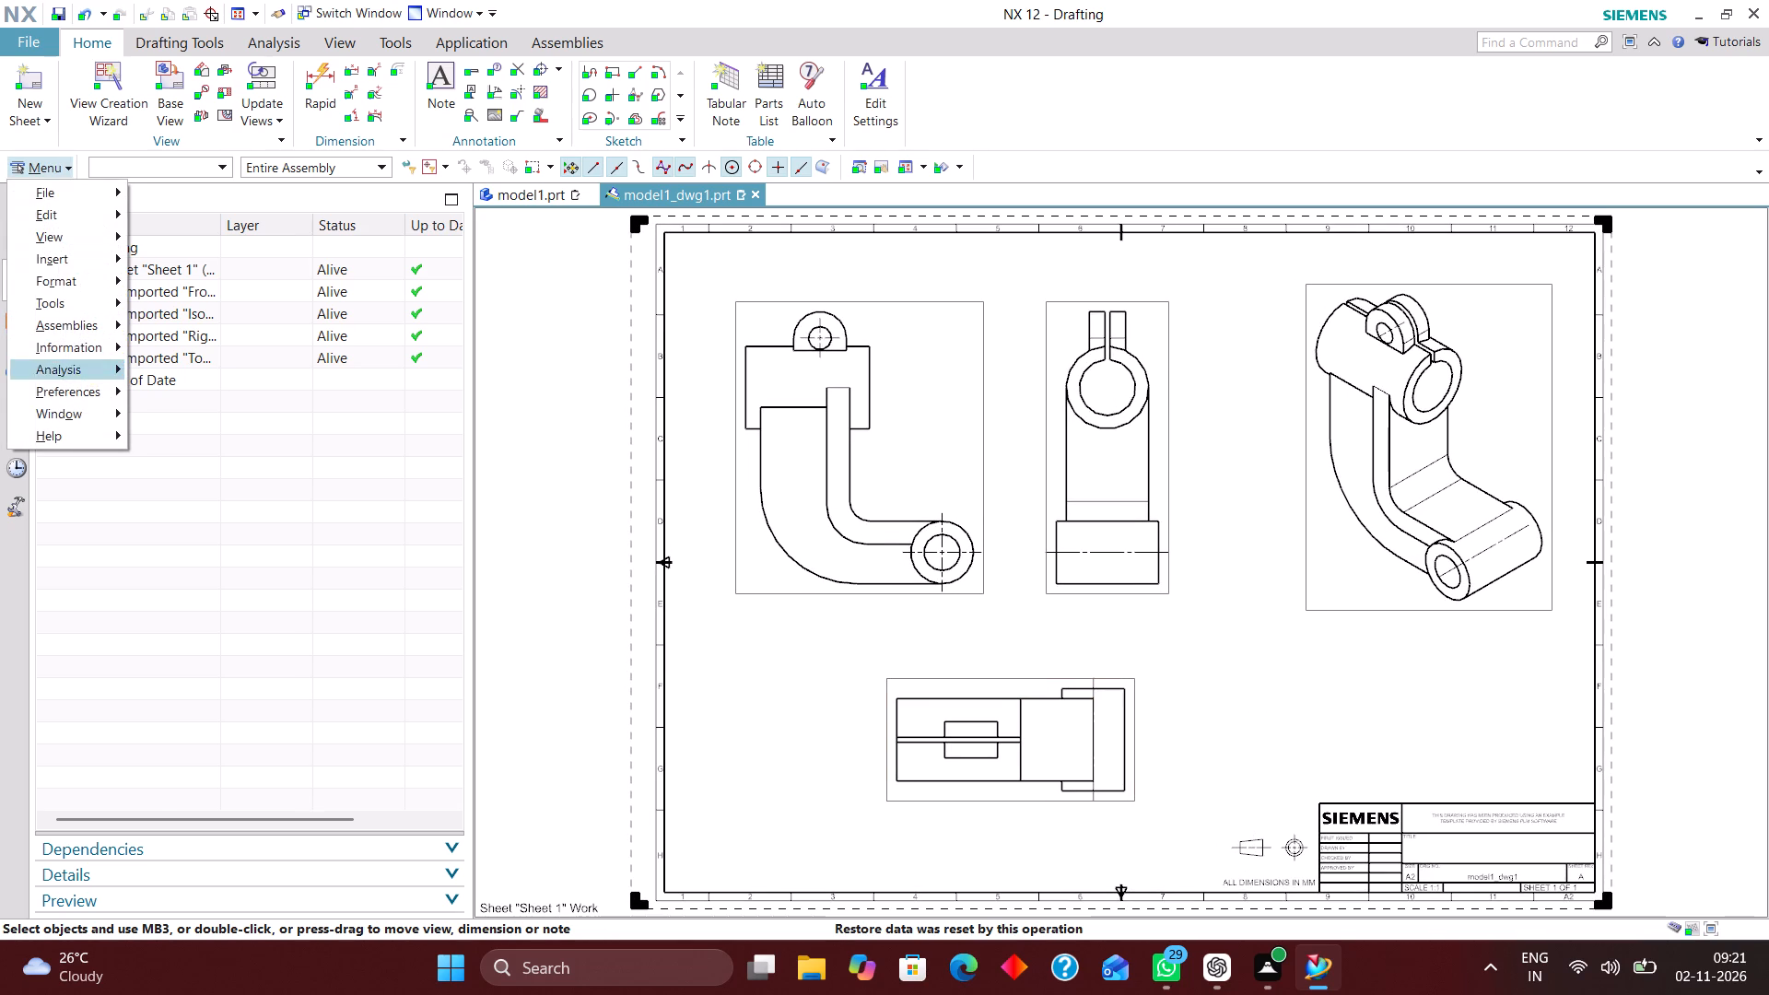
click(81, 390)
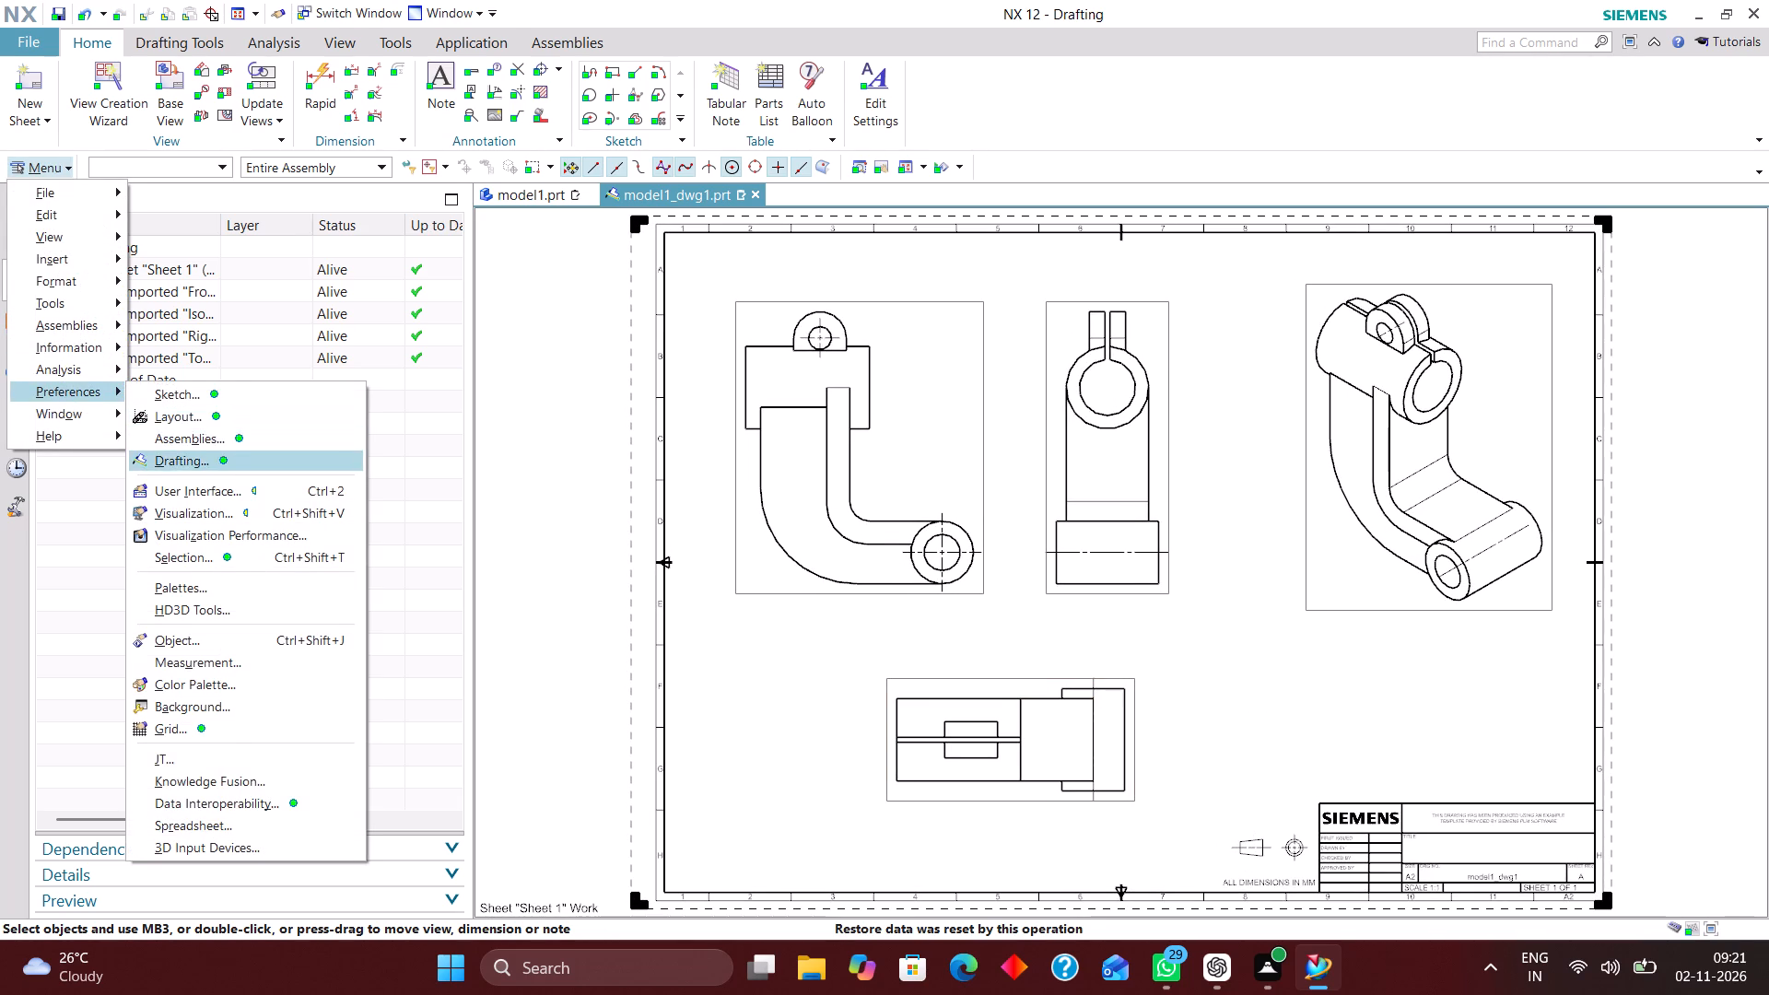
click(178, 459)
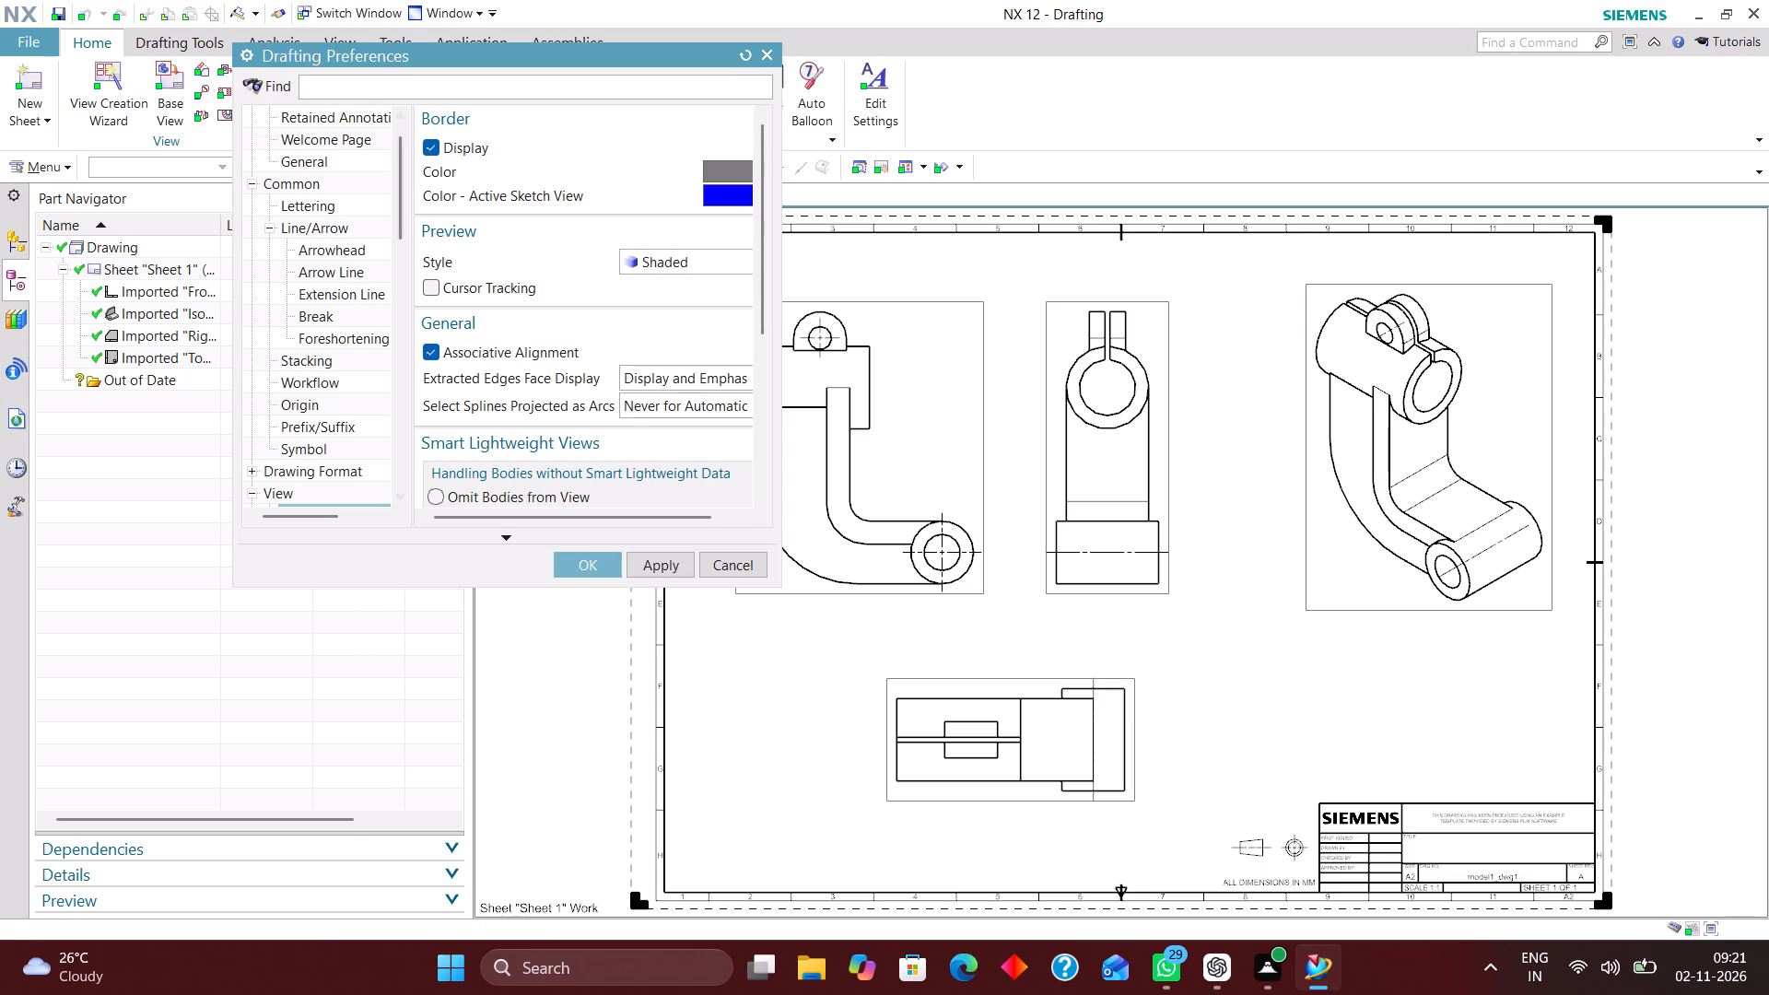
click(333, 249)
click(628, 301)
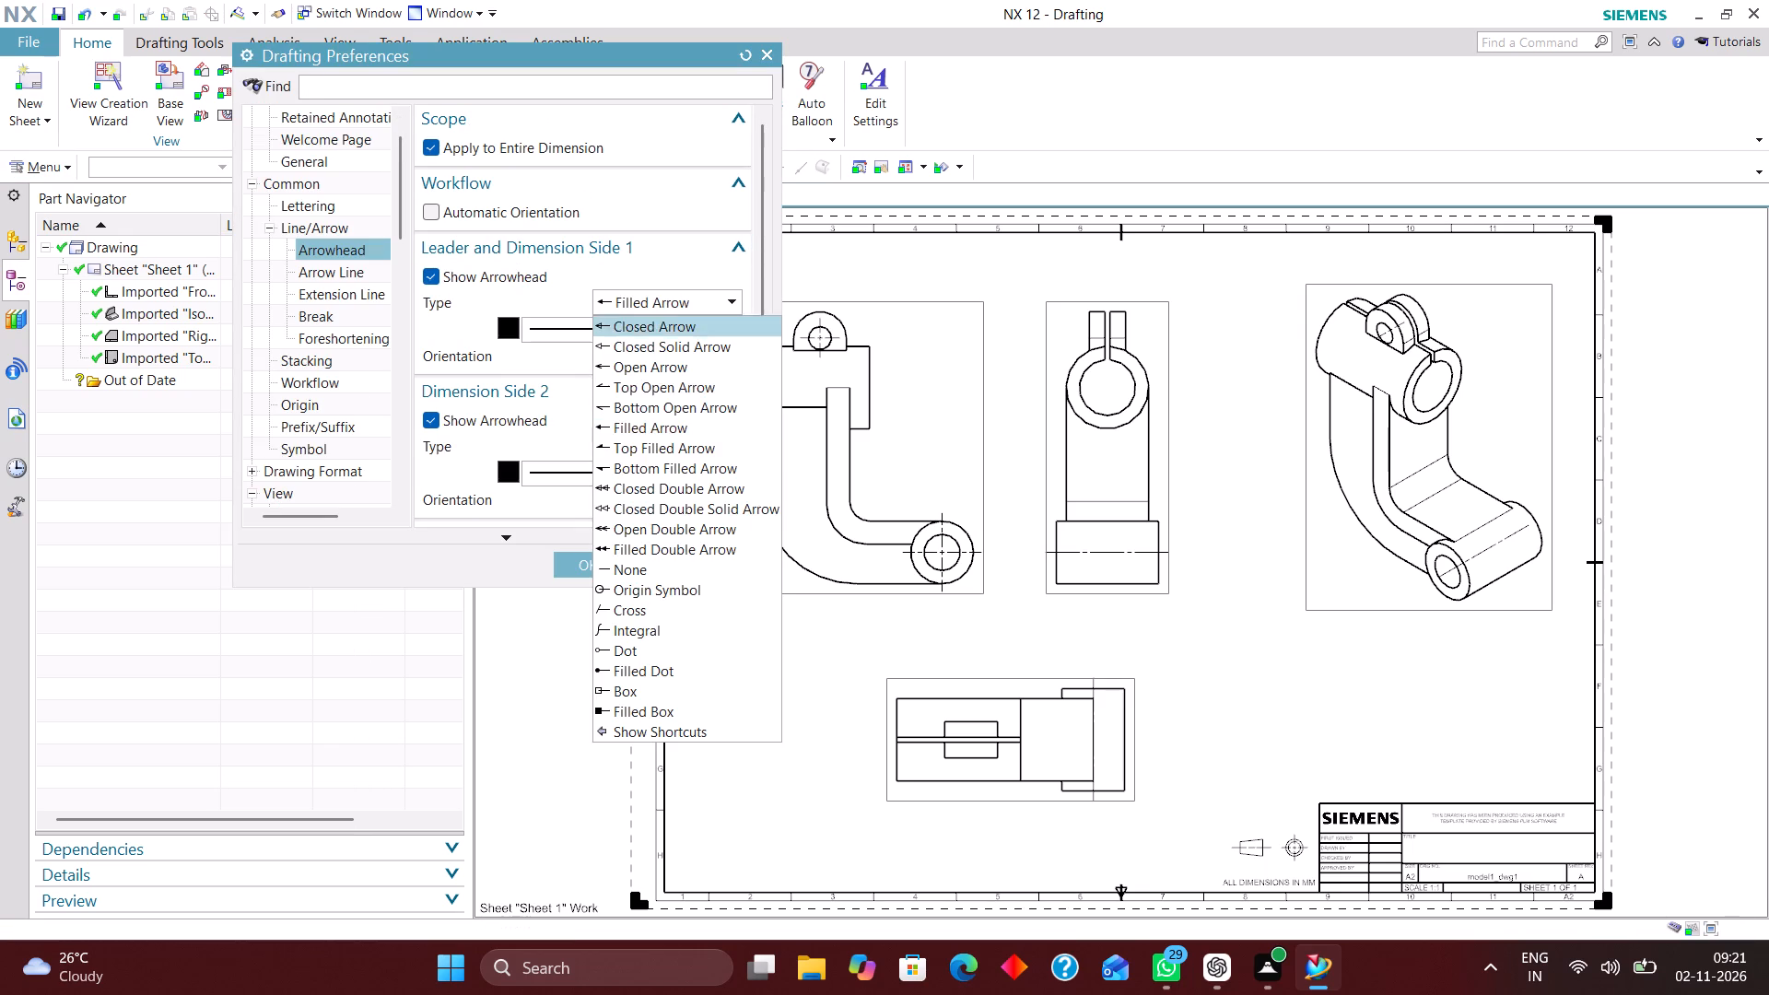
click(661, 367)
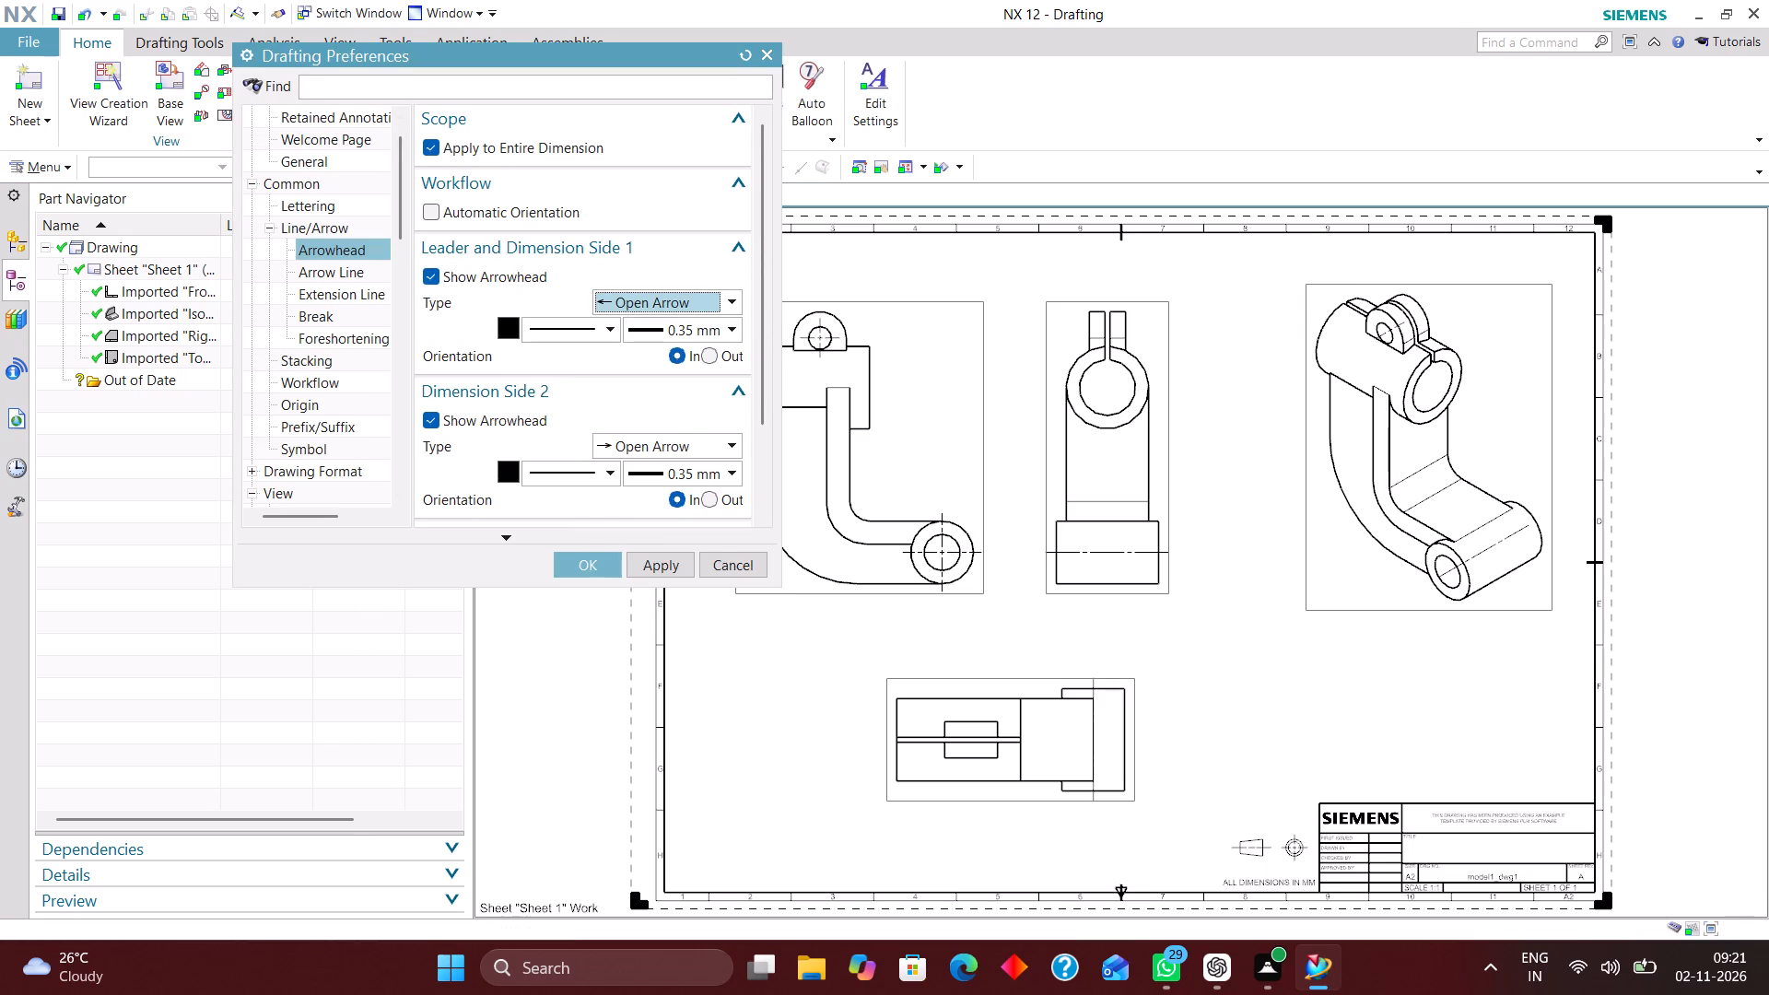
Set the extension line gap to 2 for the entire dimension.
click(355, 288)
drag(674, 266, 854, 260)
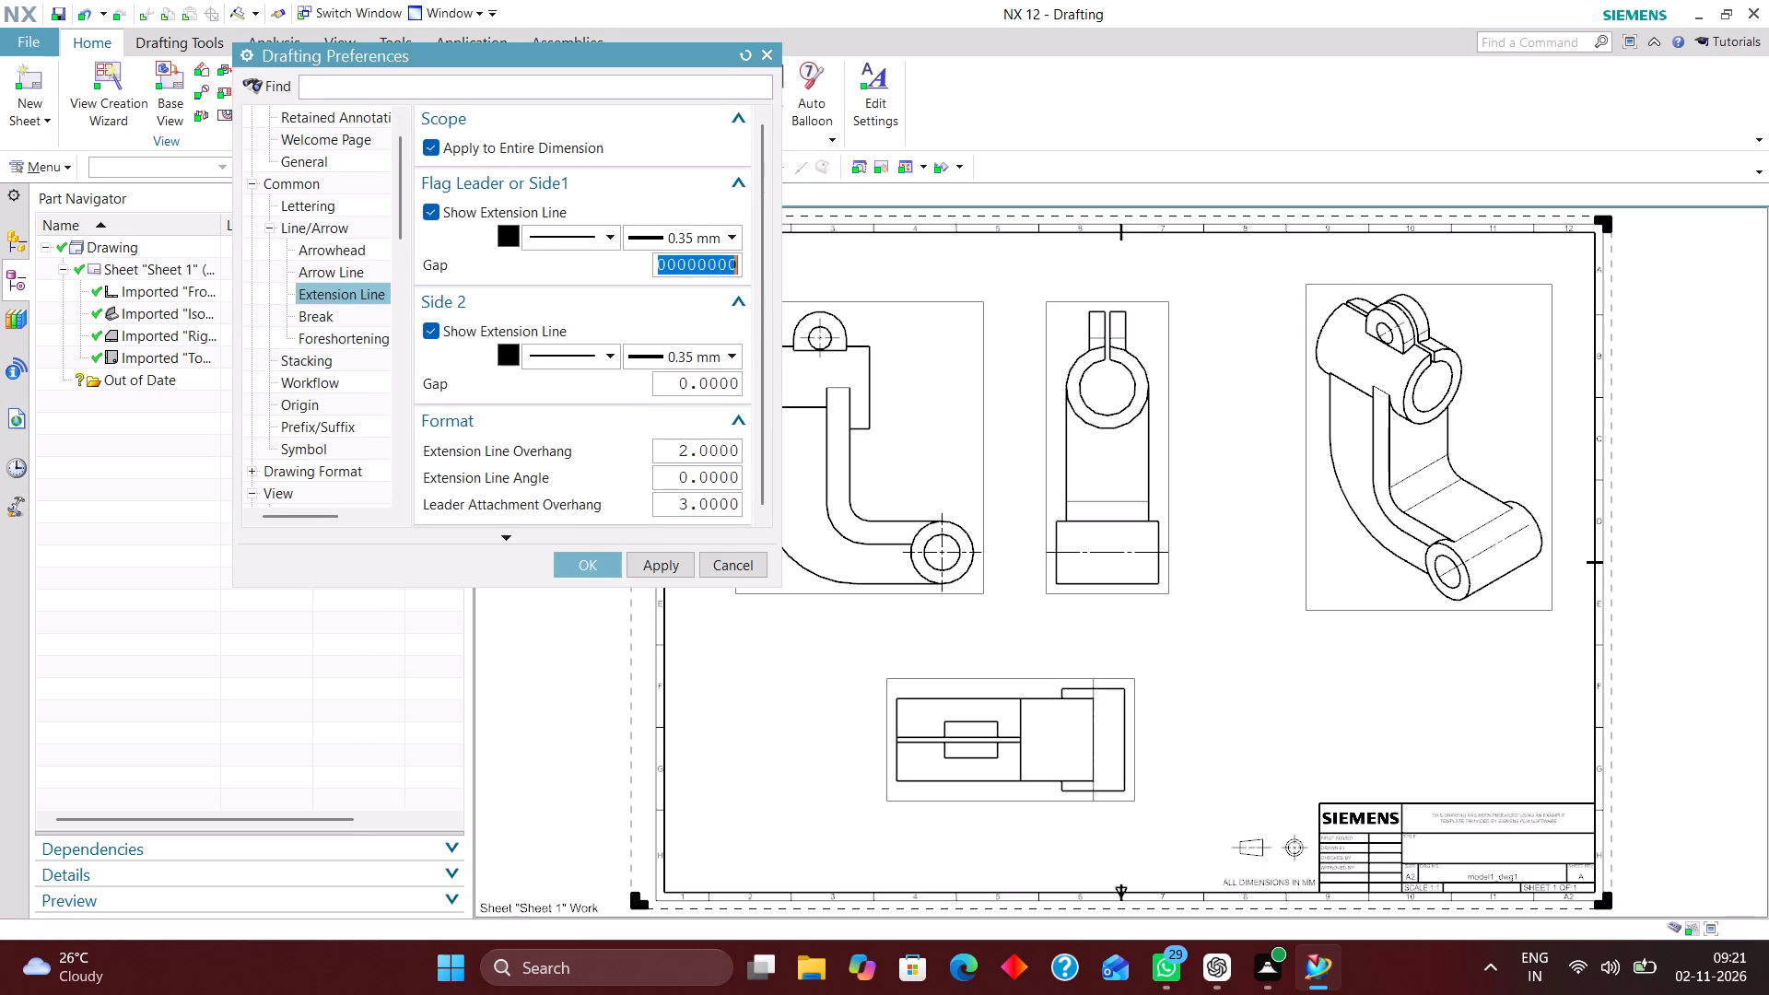
drag(854, 260, 908, 258)
key(2)
key(Return)
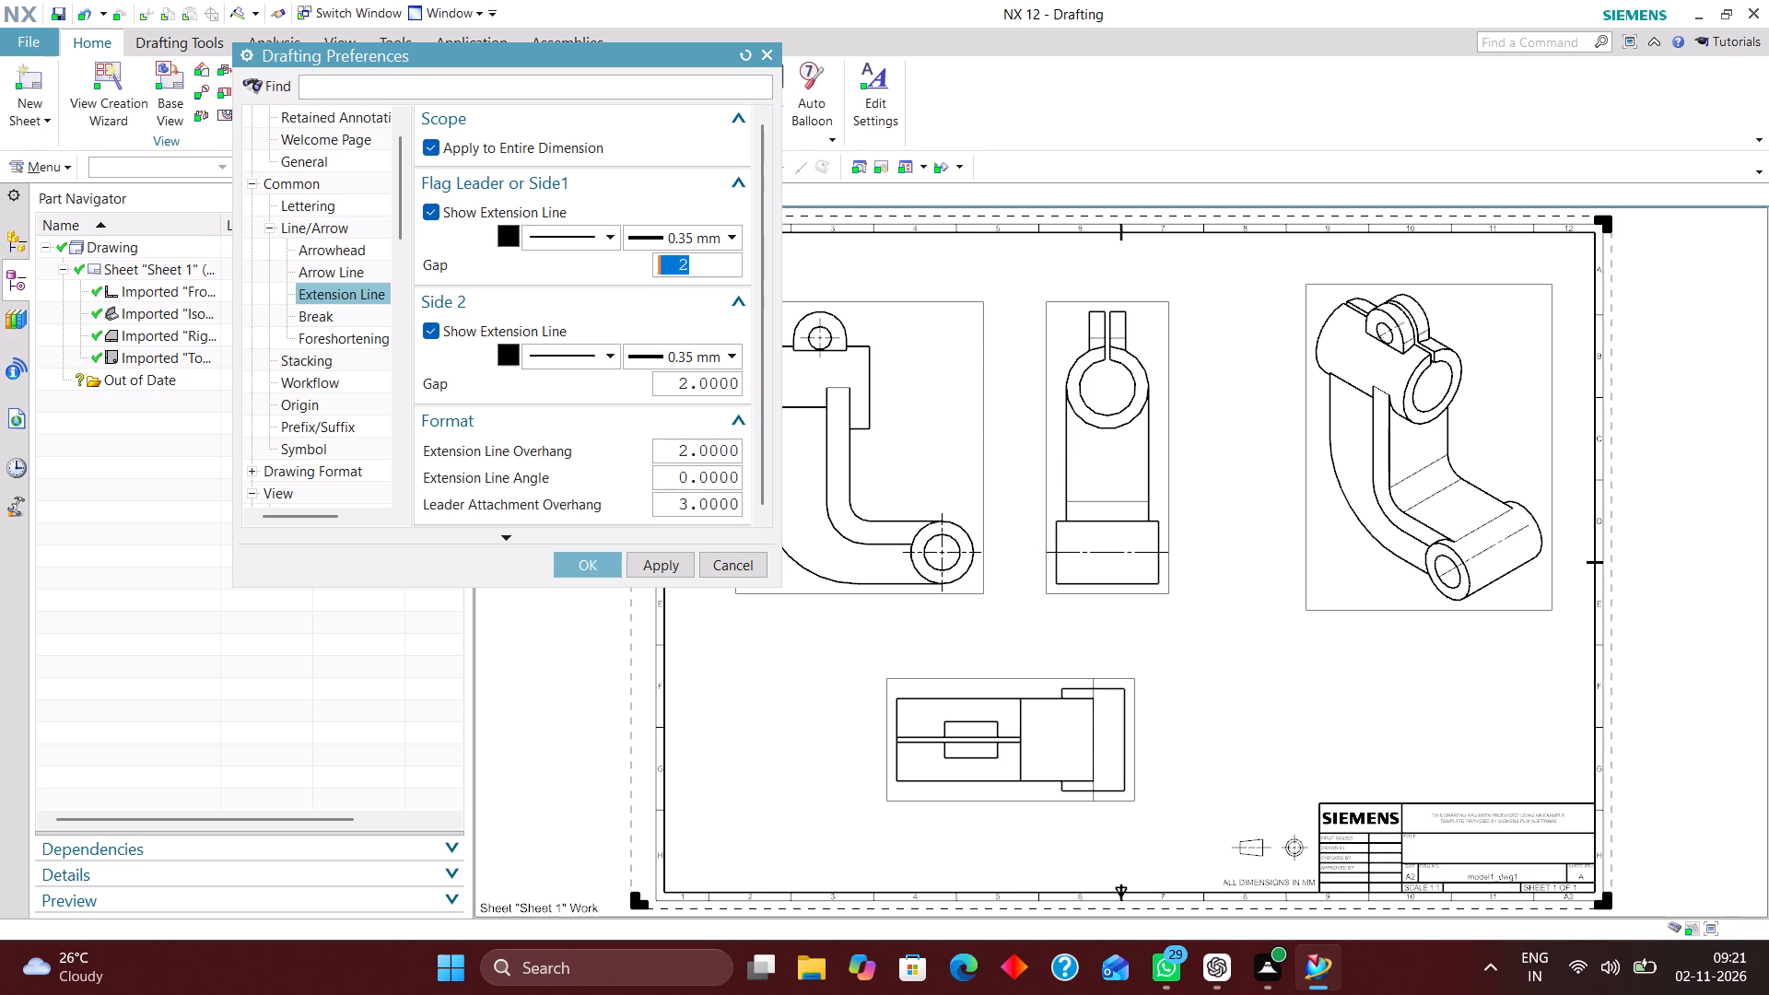
Set the decimal delimiter for dimension text units to Period in the drafting preferences.
scroll(336, 364, down, 5)
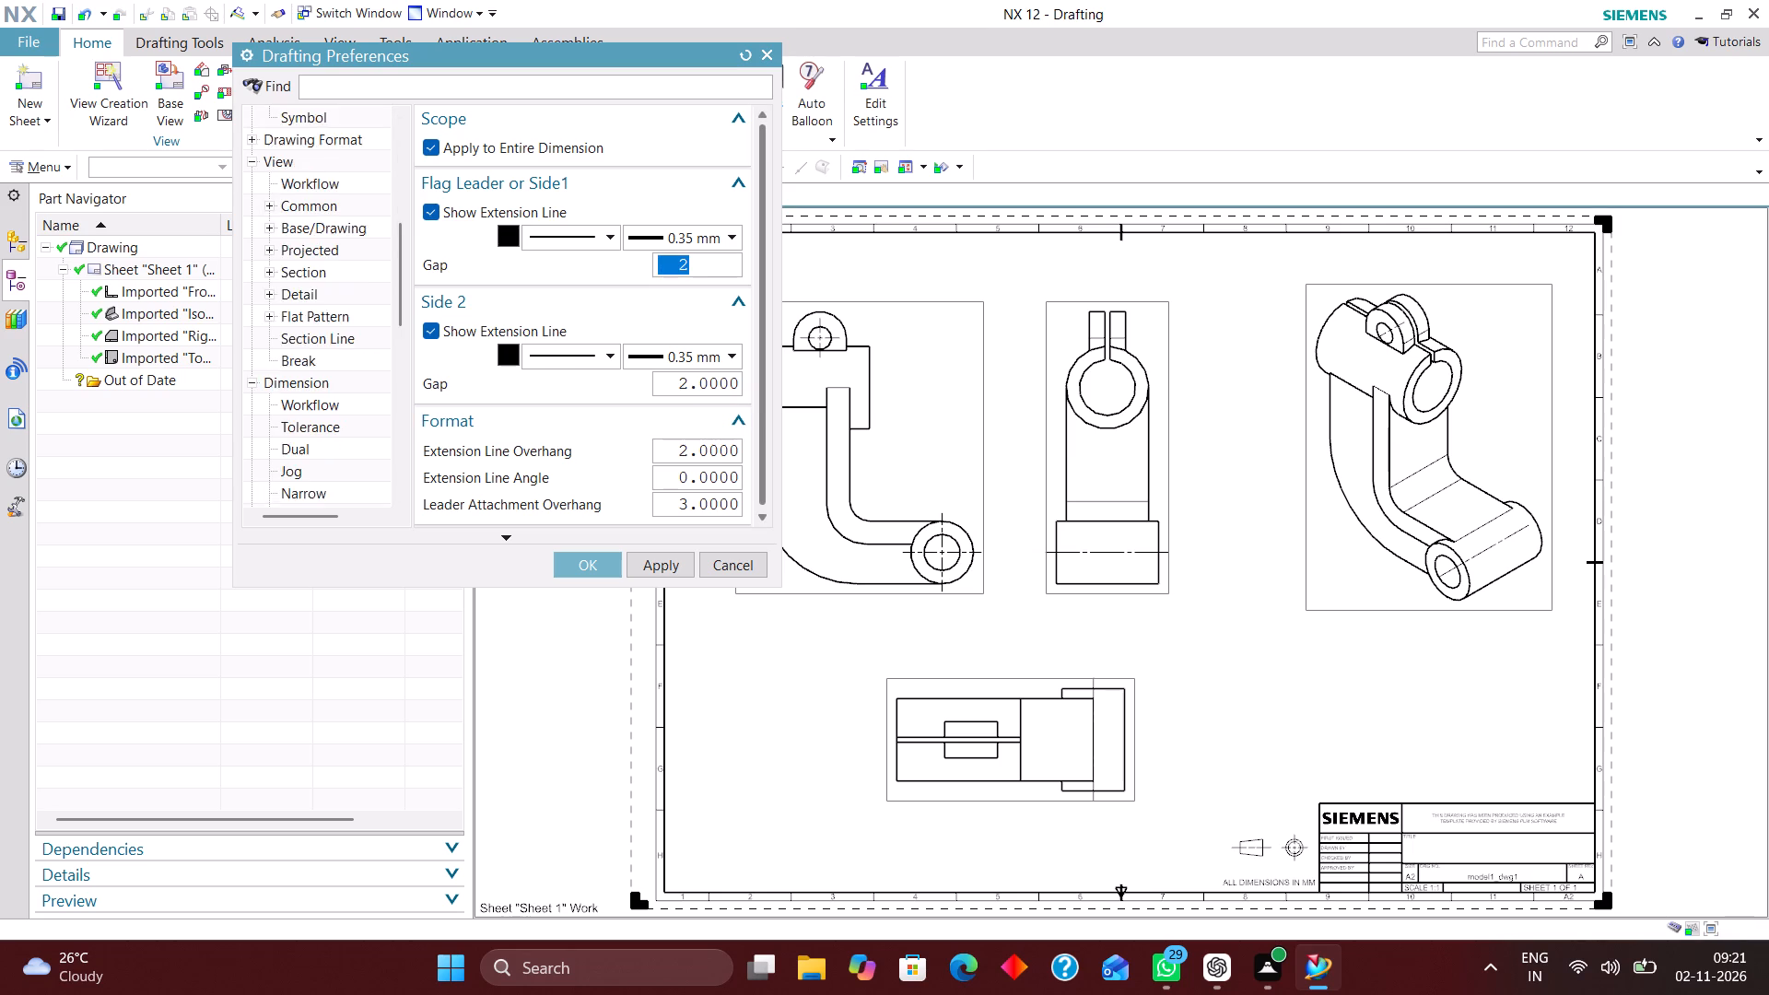
scroll(335, 370, down, 14)
scroll(324, 400, up, 3)
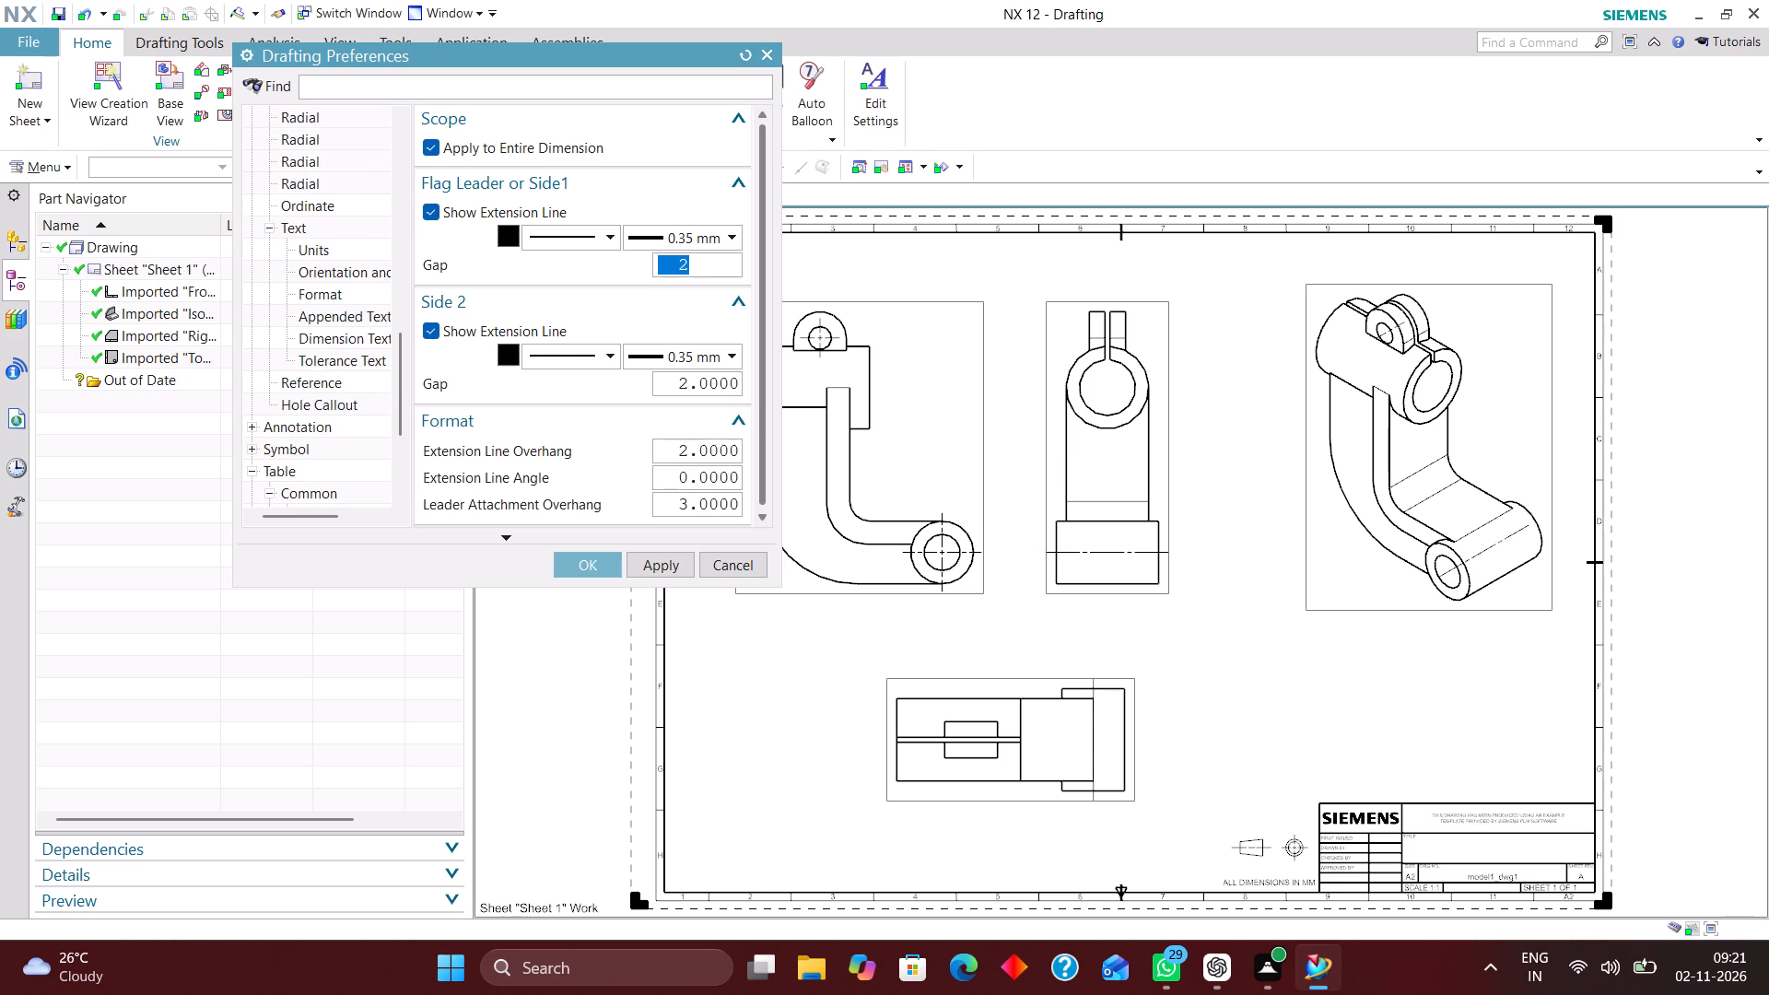
scroll(314, 404, up, 1)
click(350, 315)
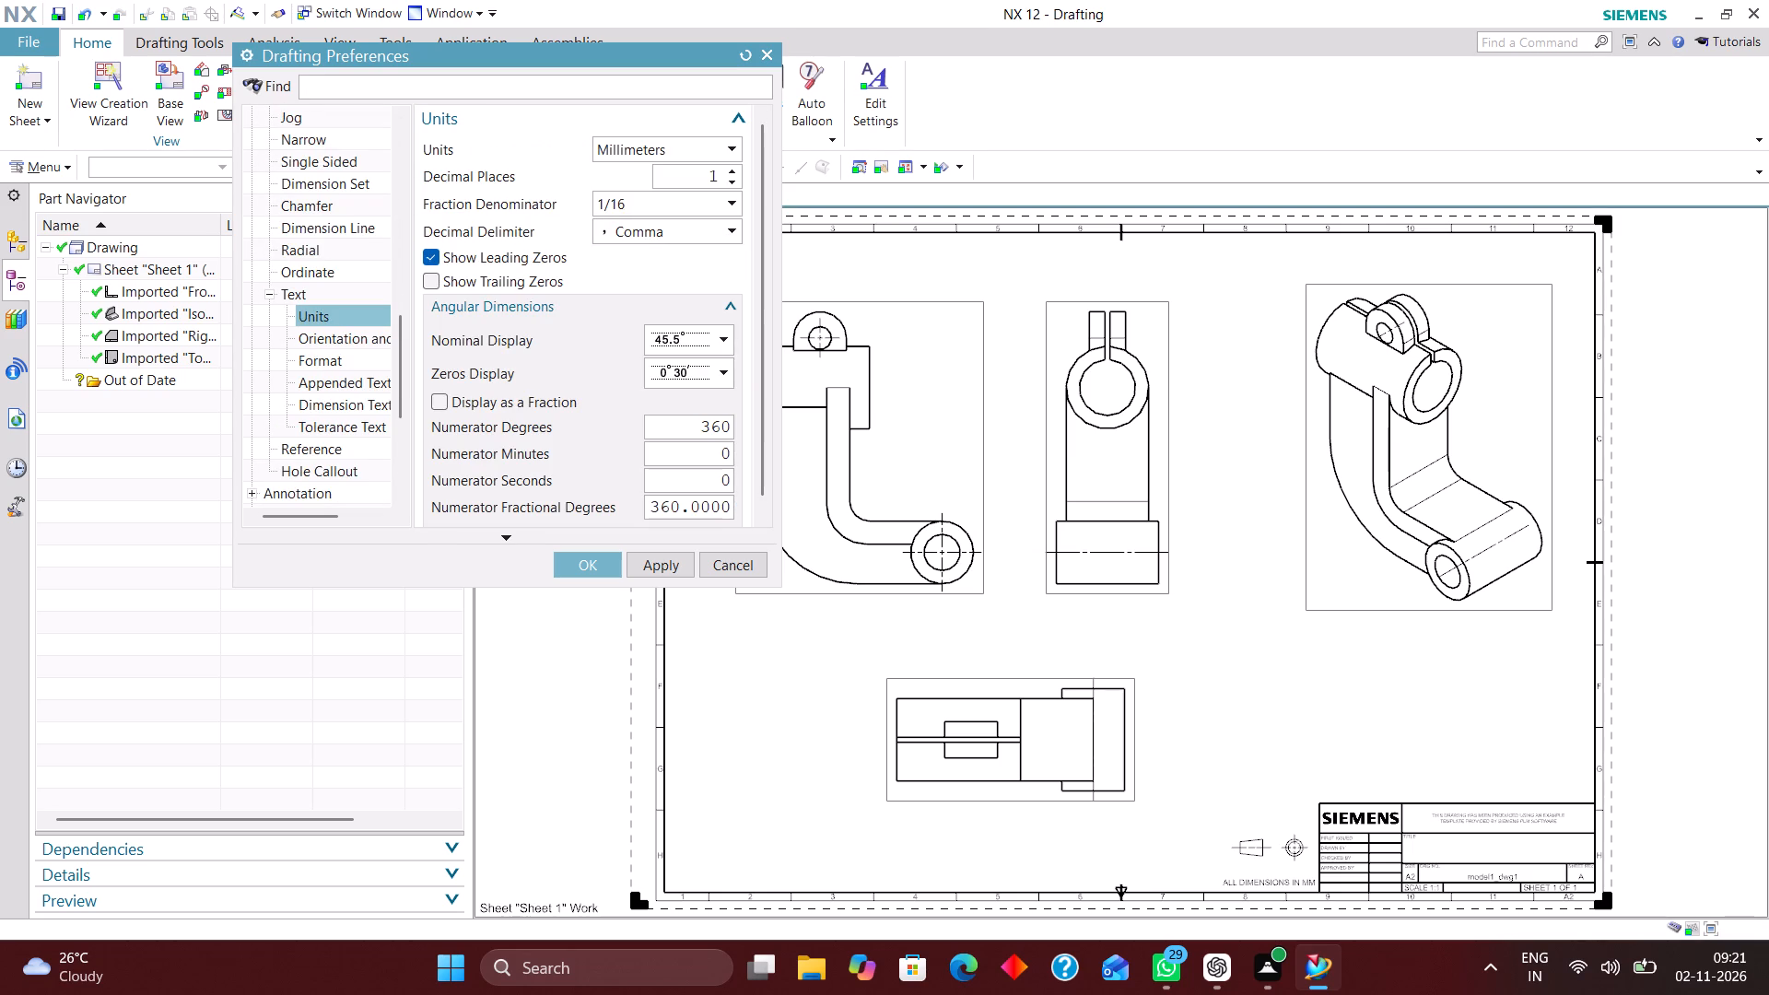
click(674, 231)
click(670, 249)
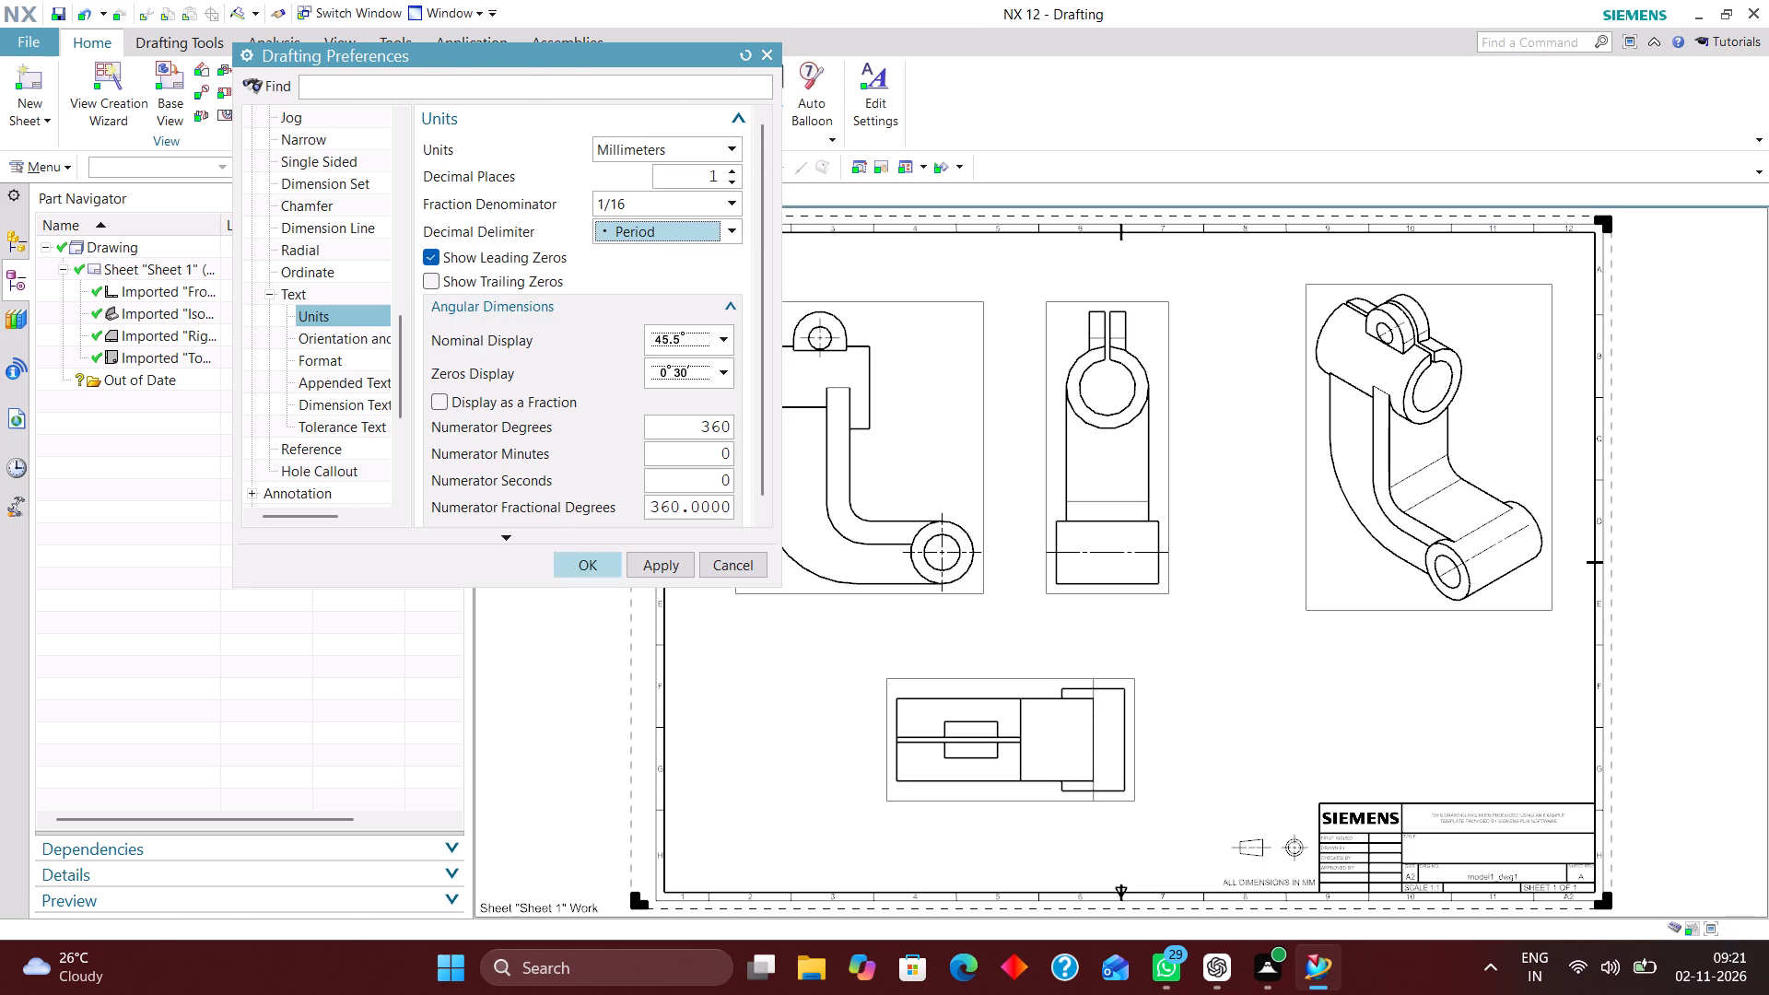
click(587, 569)
Sketch a rectangle about 91 mm wide across the front view's upper boss, move its top edge slightly up, and finish the sketch.
scroll(835, 595, down, 1)
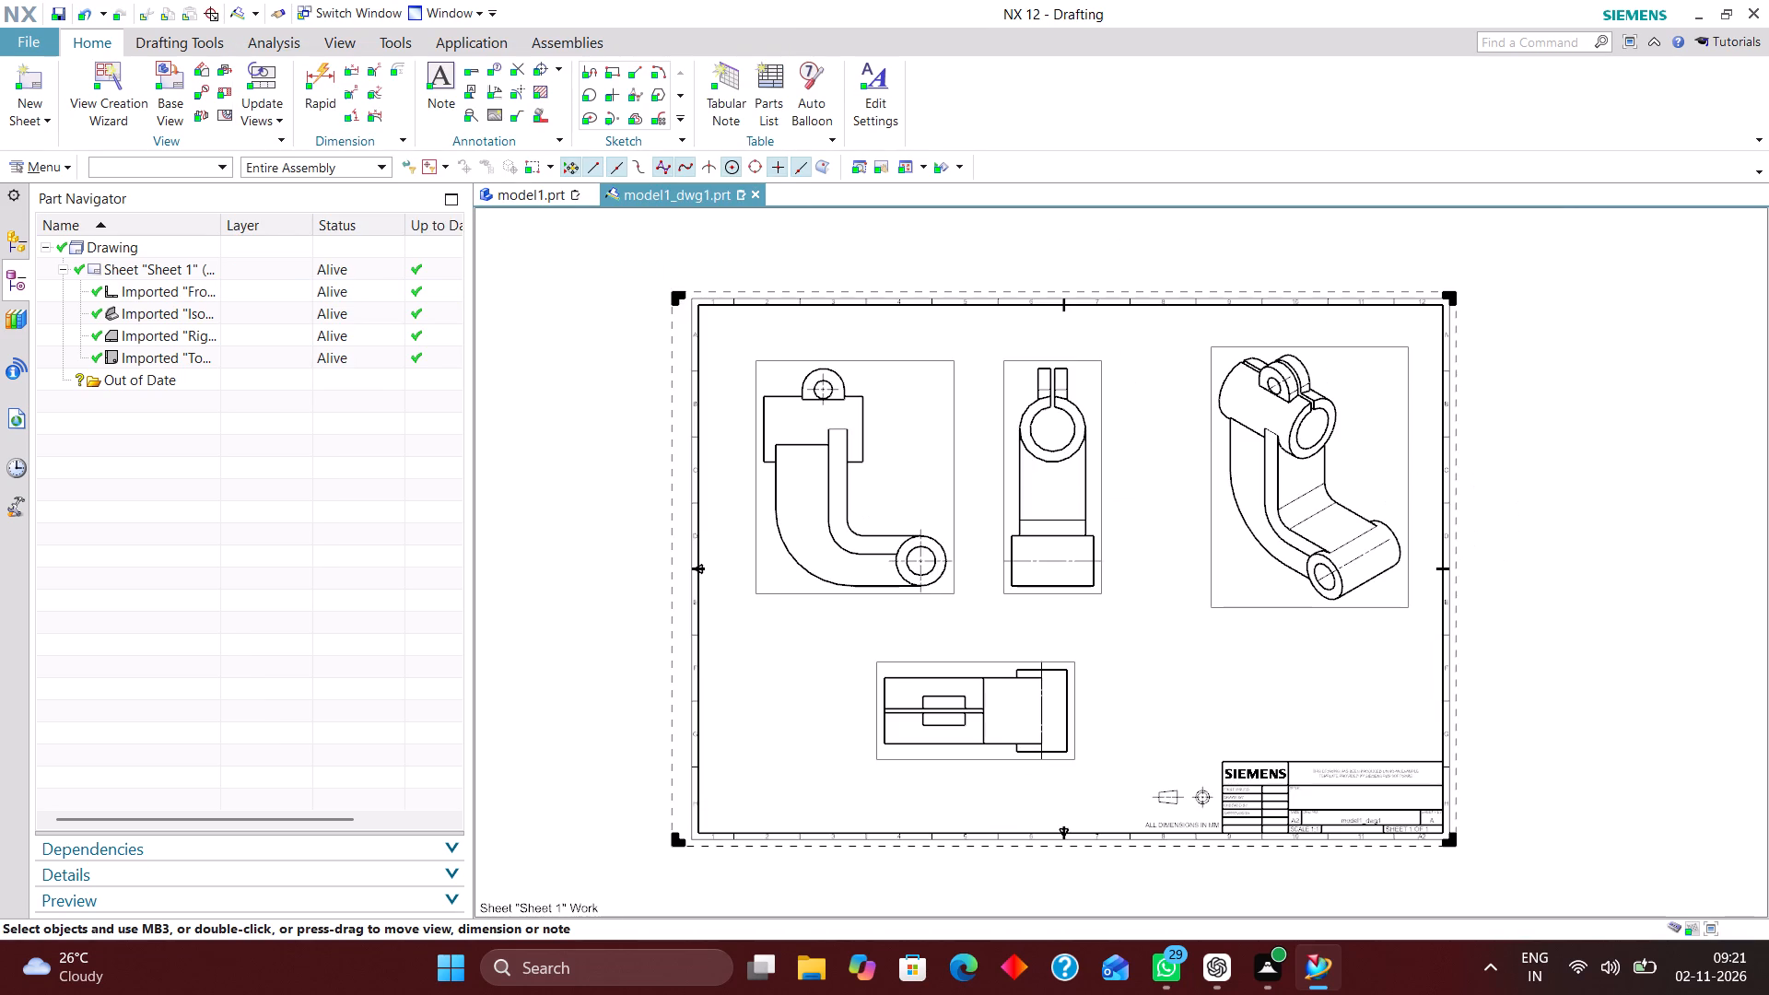
scroll(1160, 655, up, 1)
right_drag(1154, 553, 1104, 632)
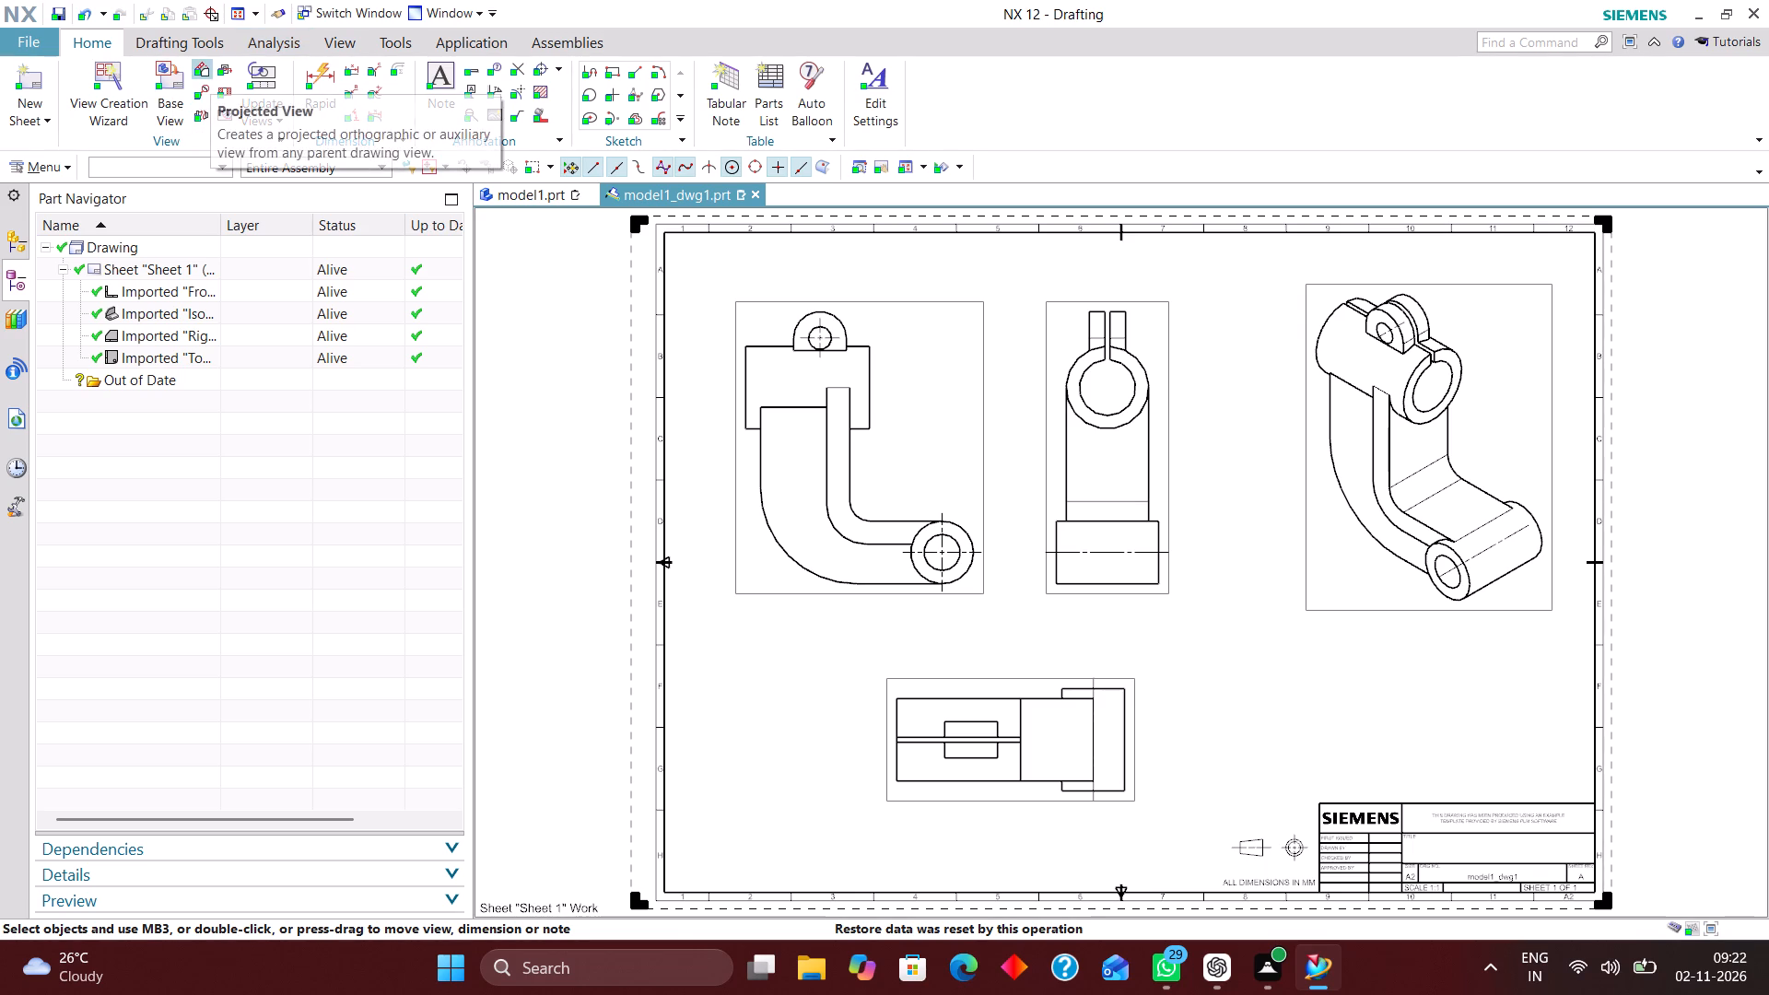
click(611, 70)
scroll(756, 435, up, 2)
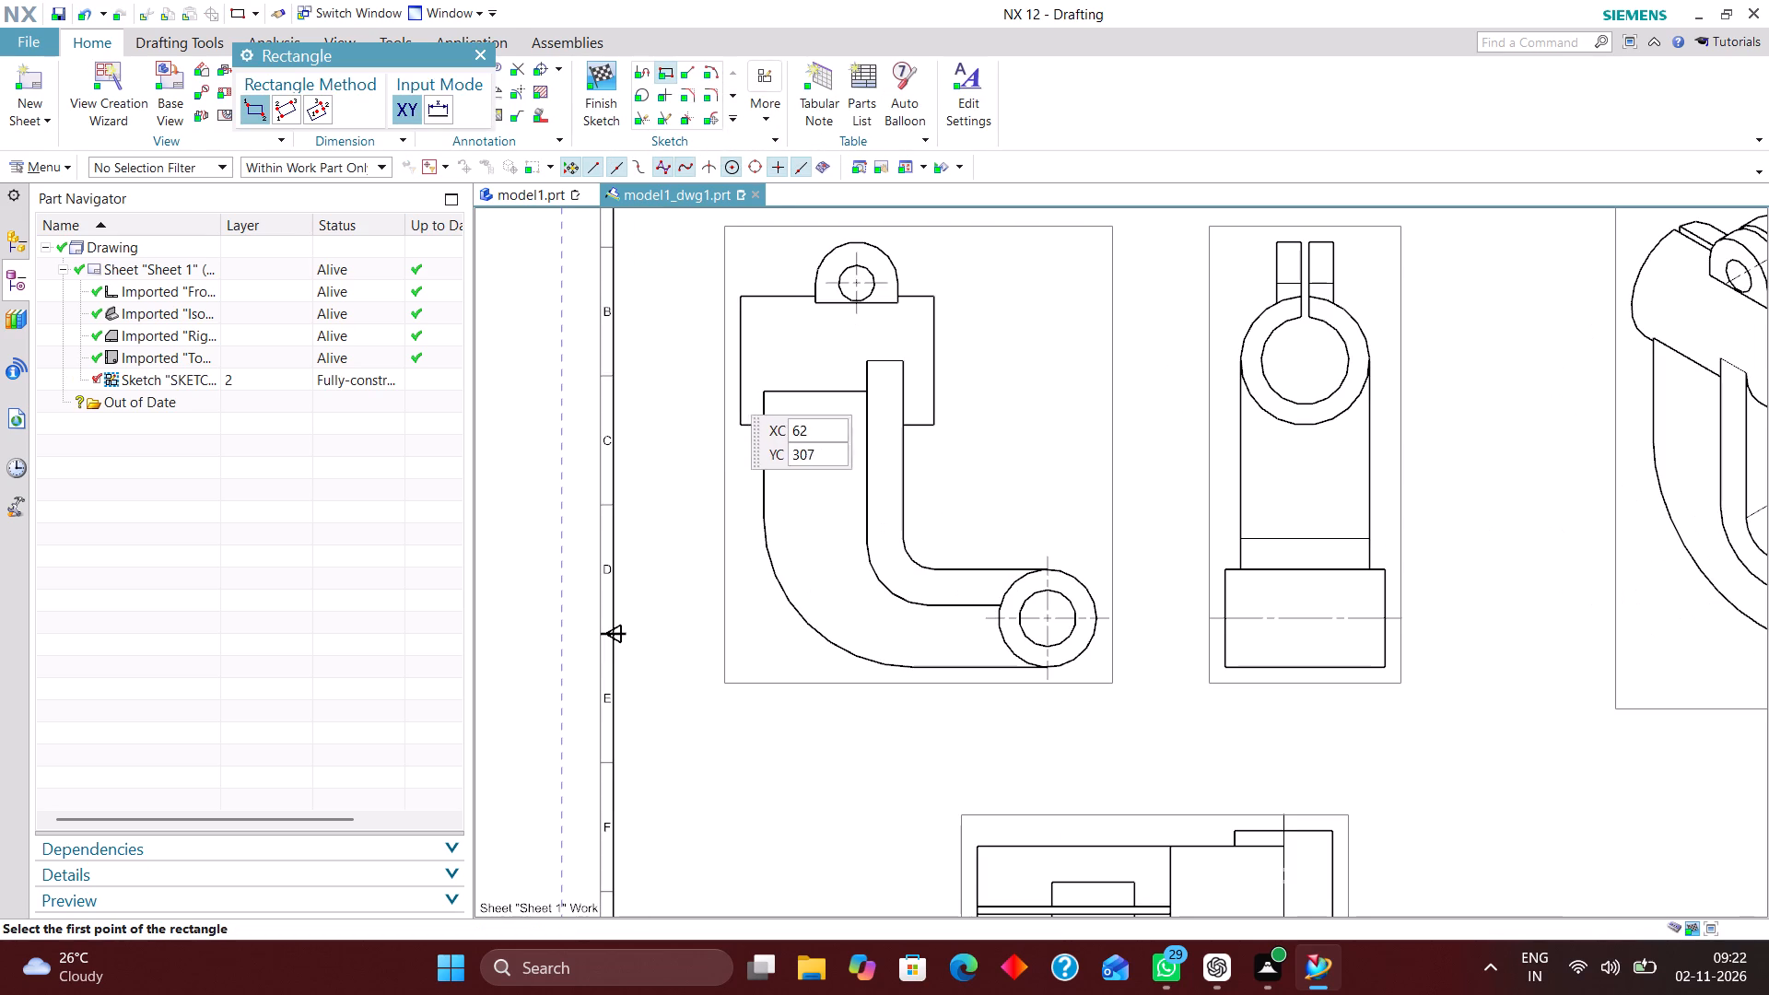
click(720, 367)
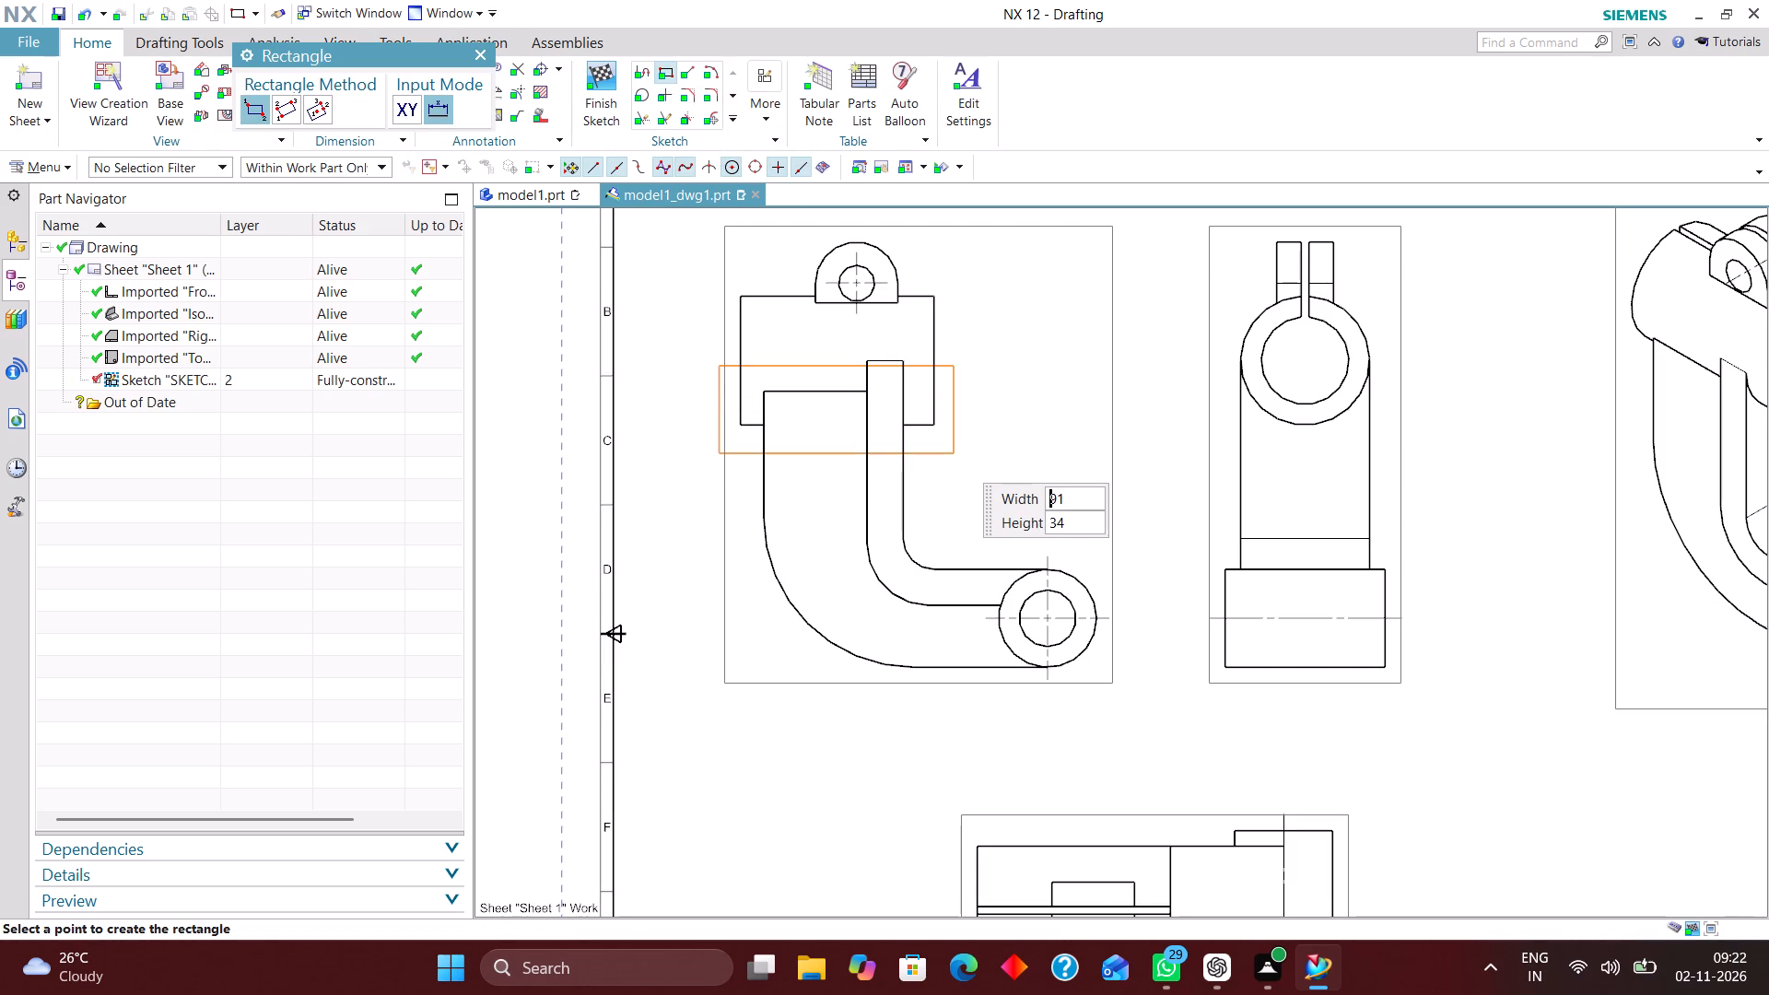
click(954, 447)
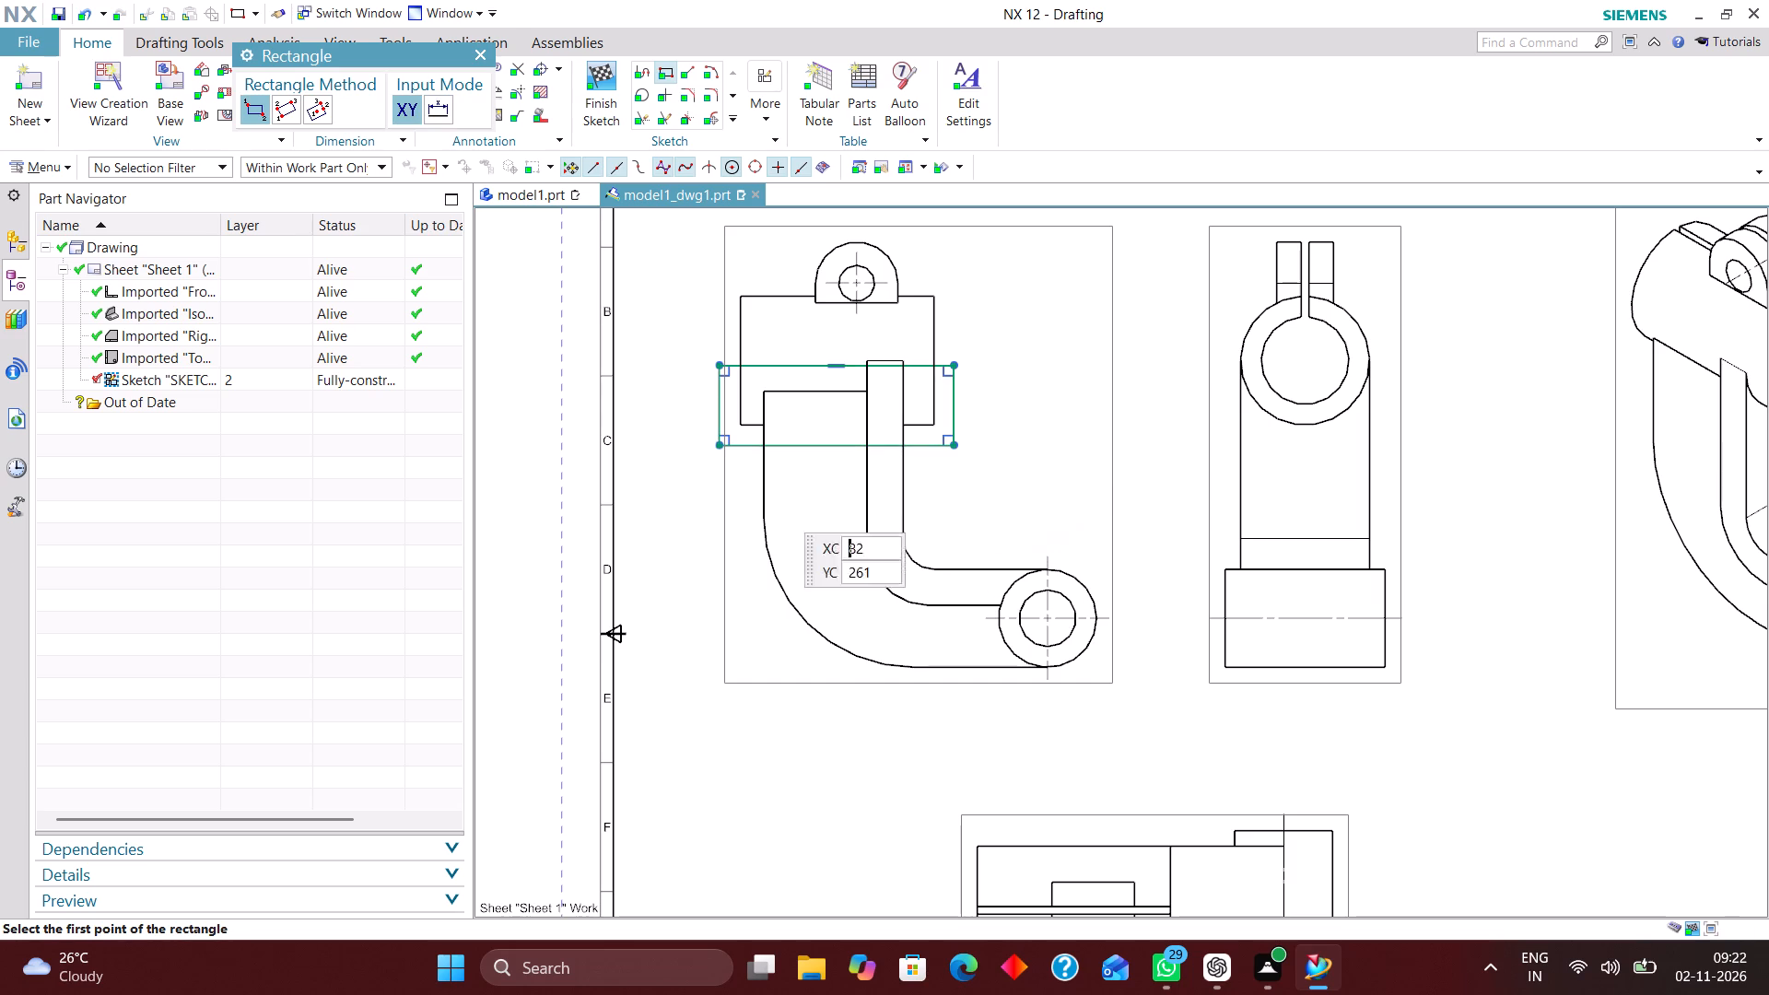
click(482, 53)
drag(840, 365, 840, 364)
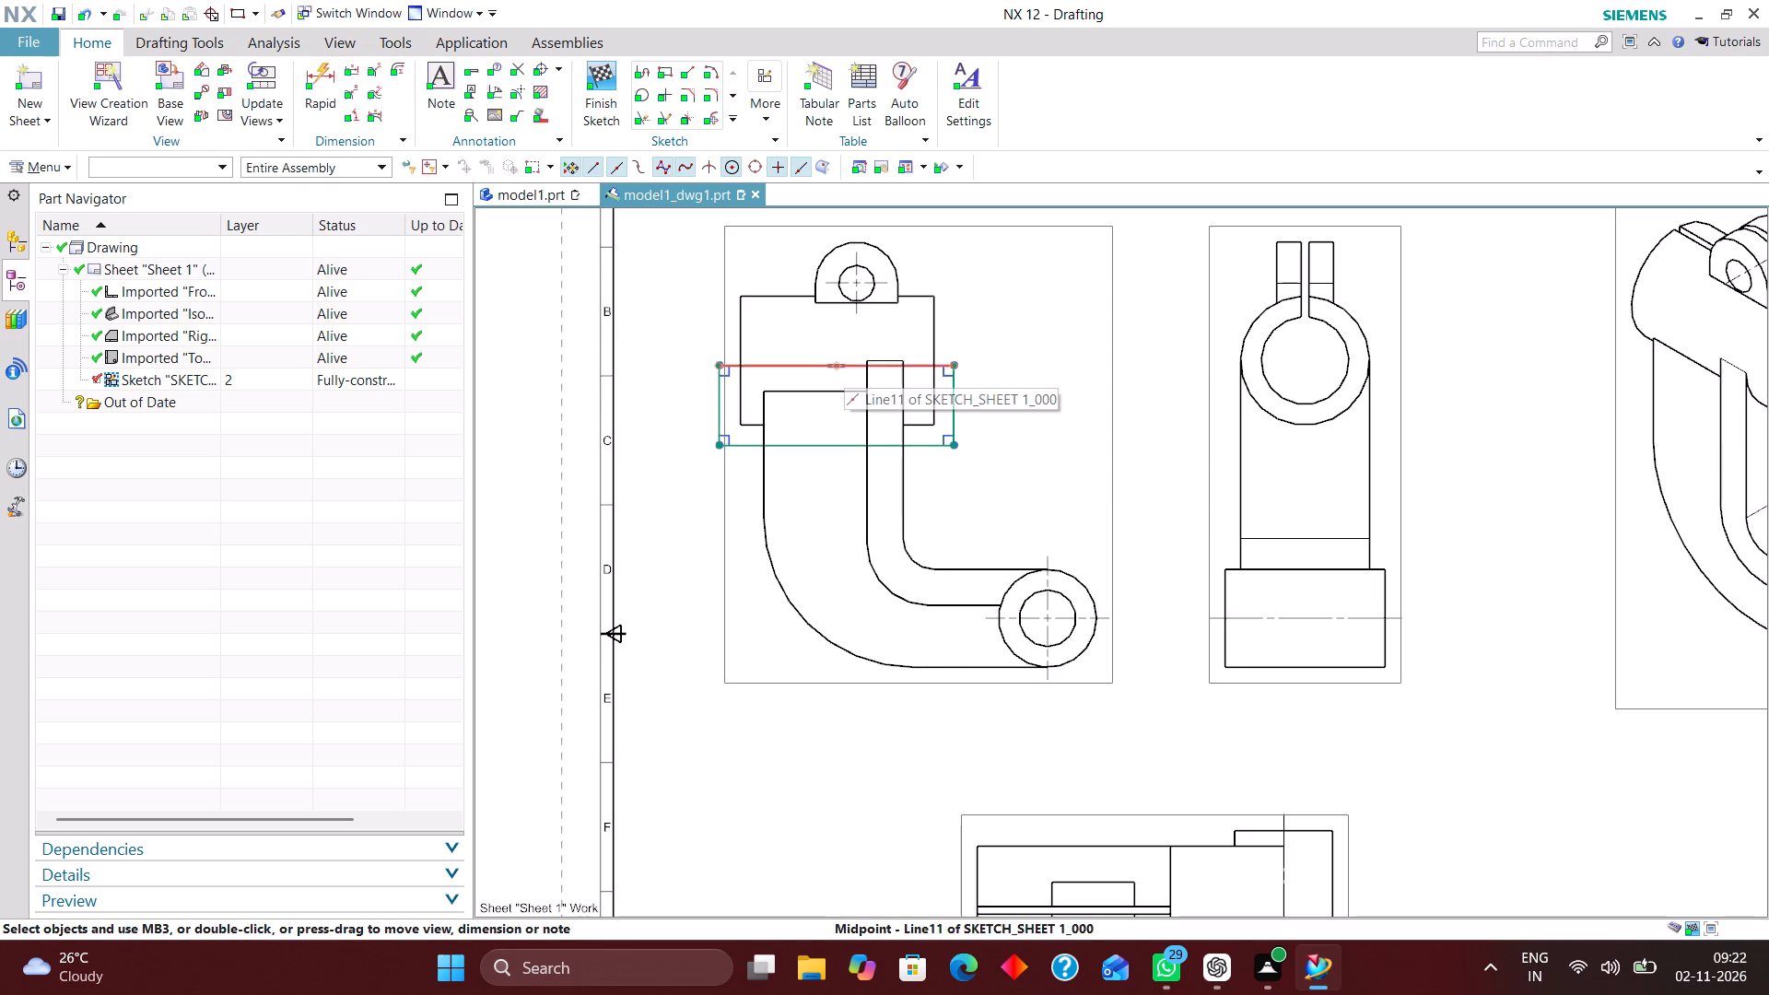
drag(840, 364, 842, 354)
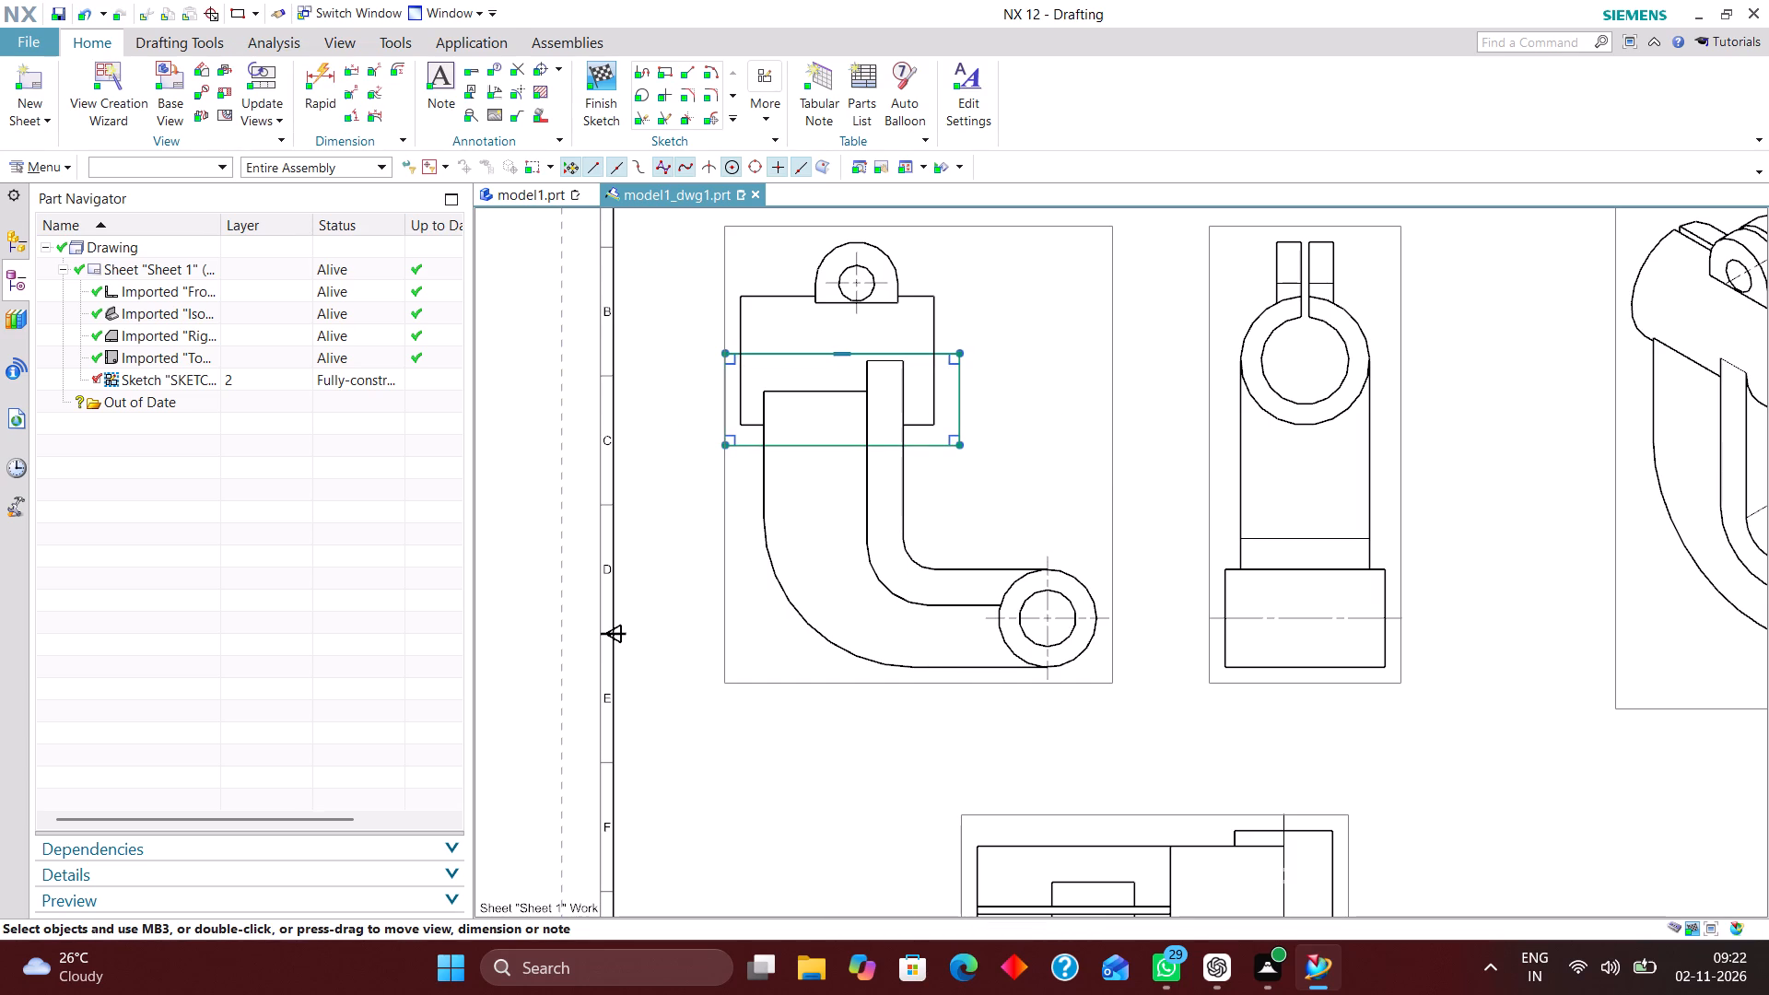
click(603, 73)
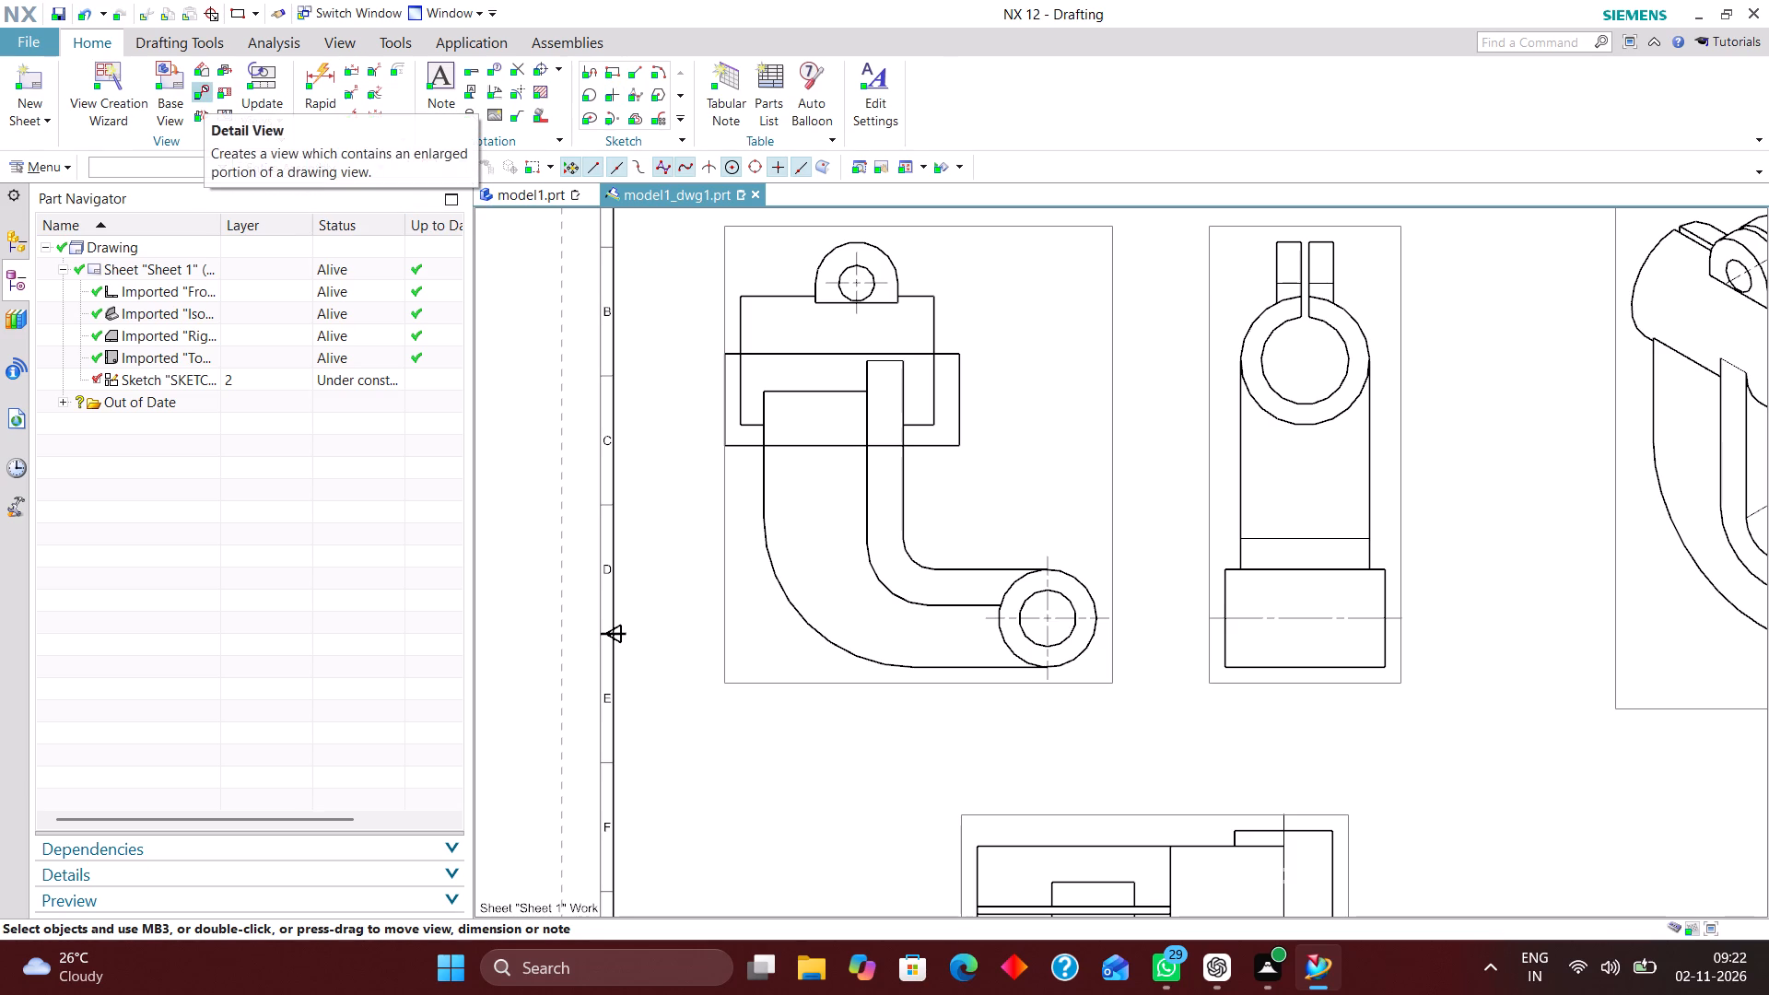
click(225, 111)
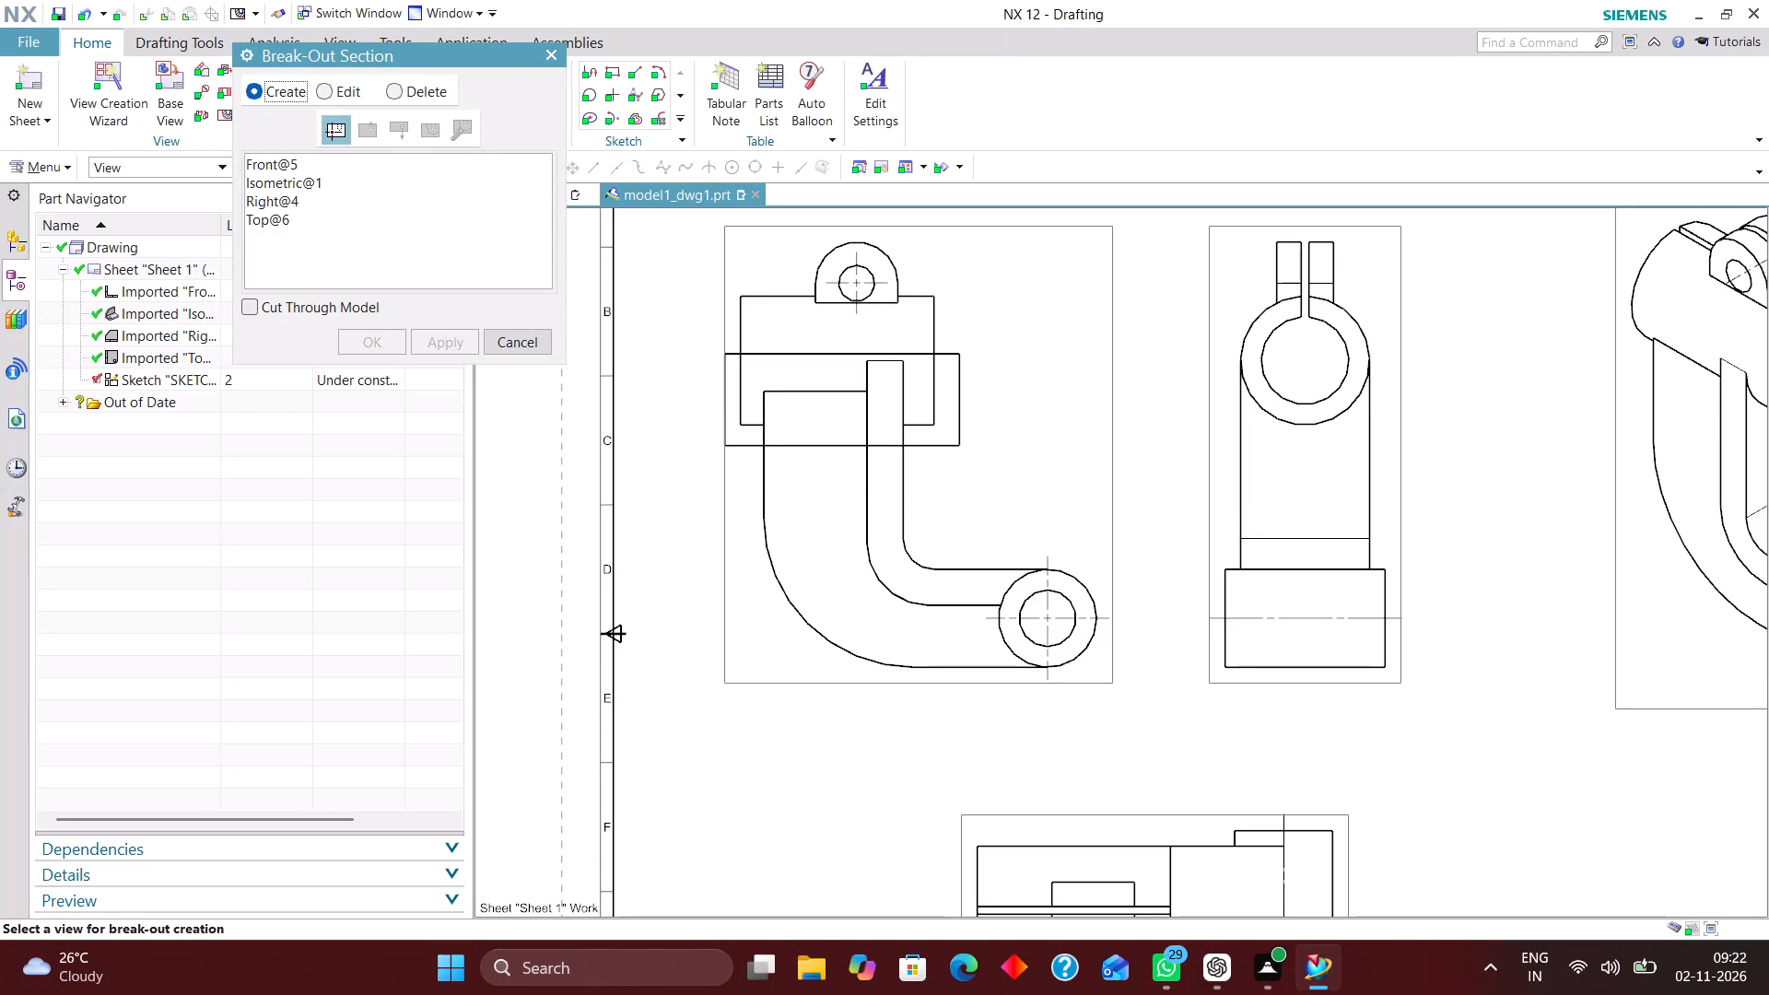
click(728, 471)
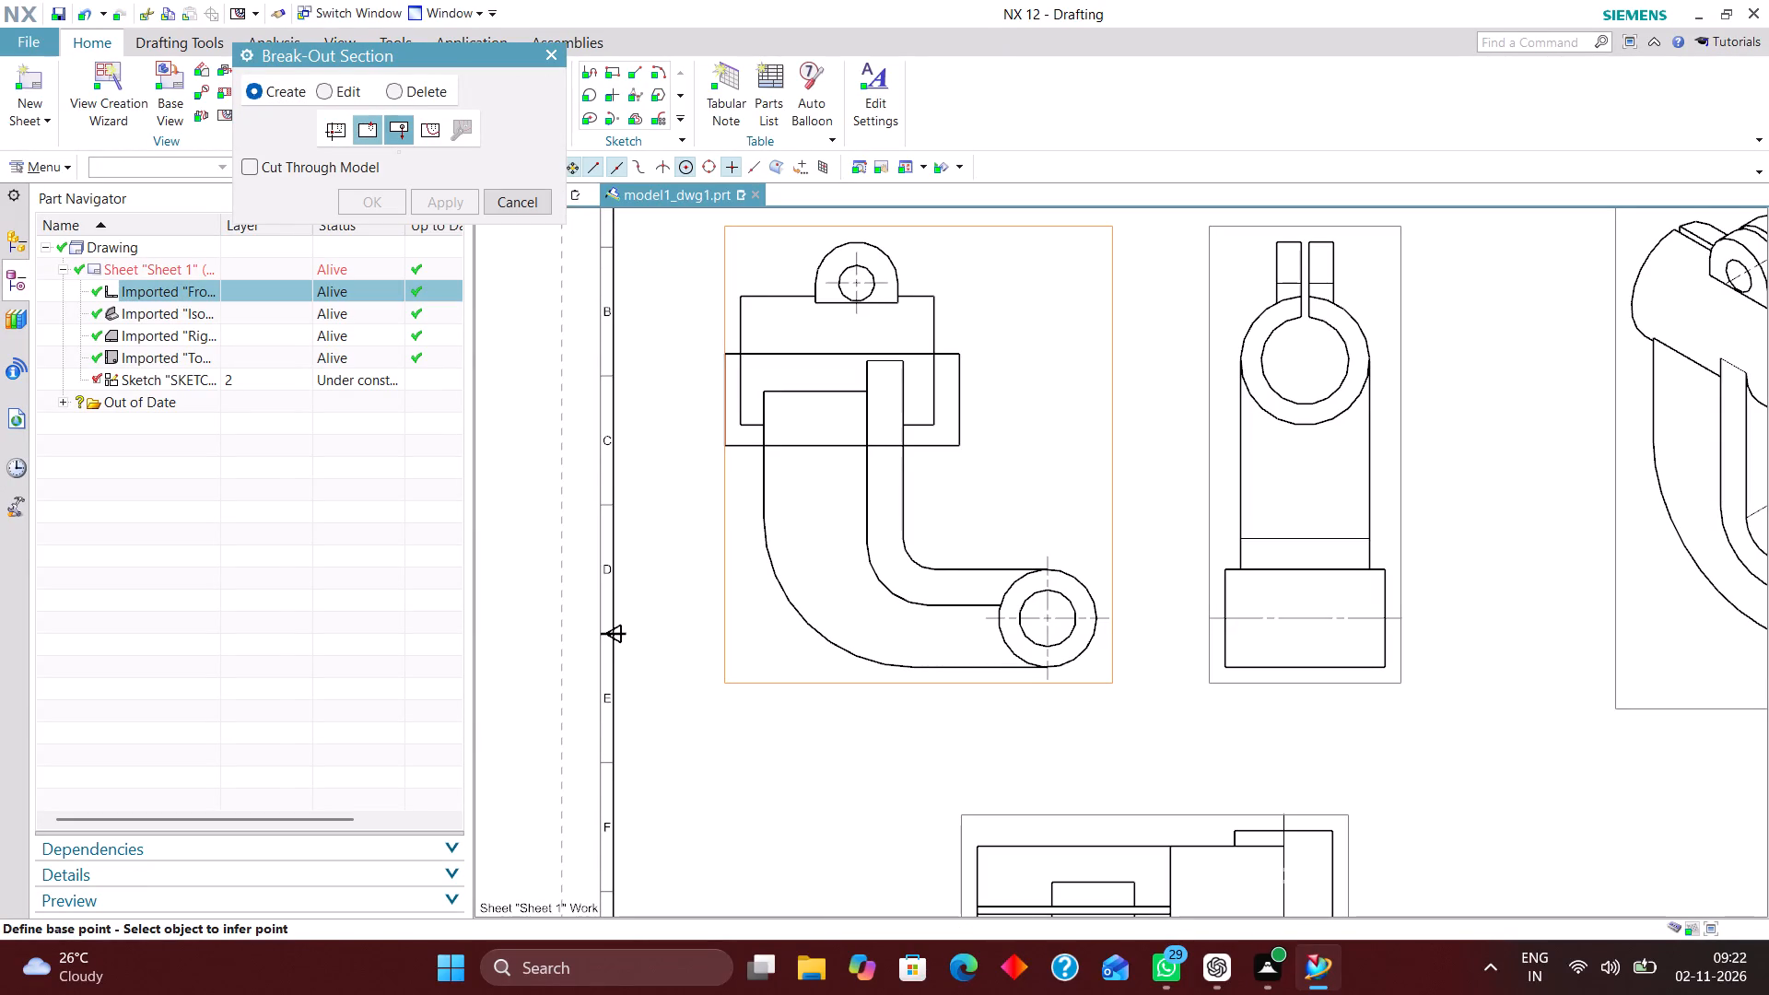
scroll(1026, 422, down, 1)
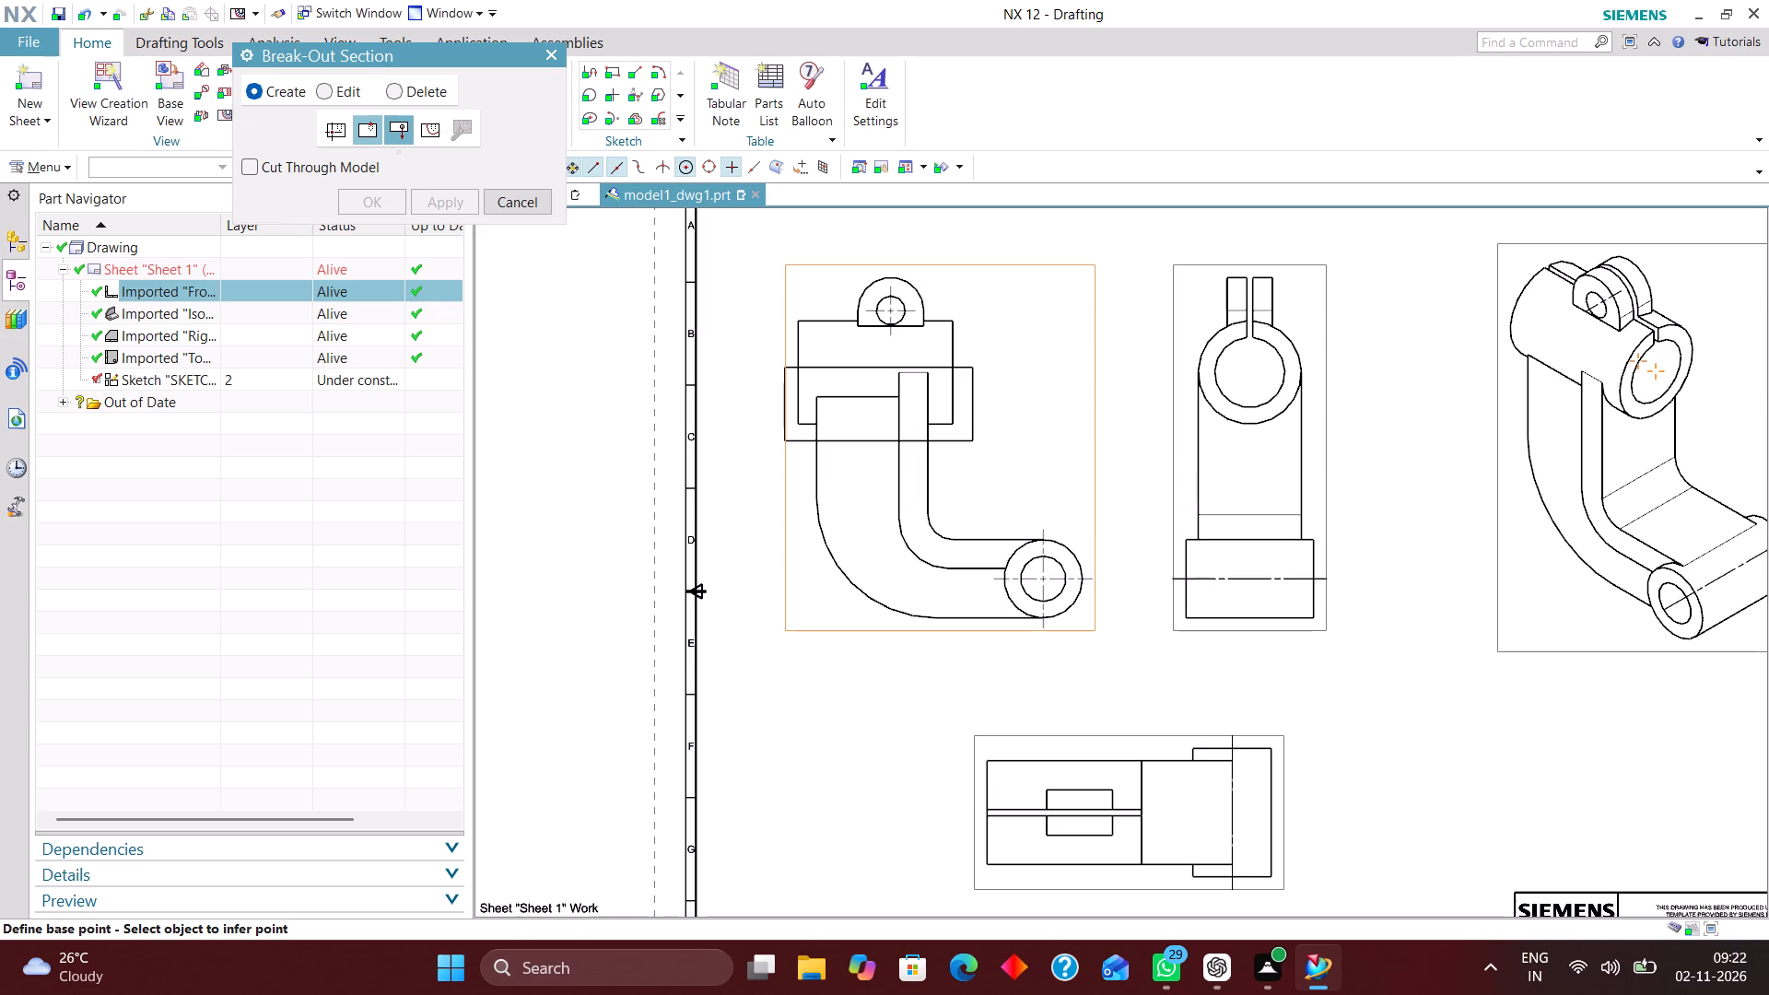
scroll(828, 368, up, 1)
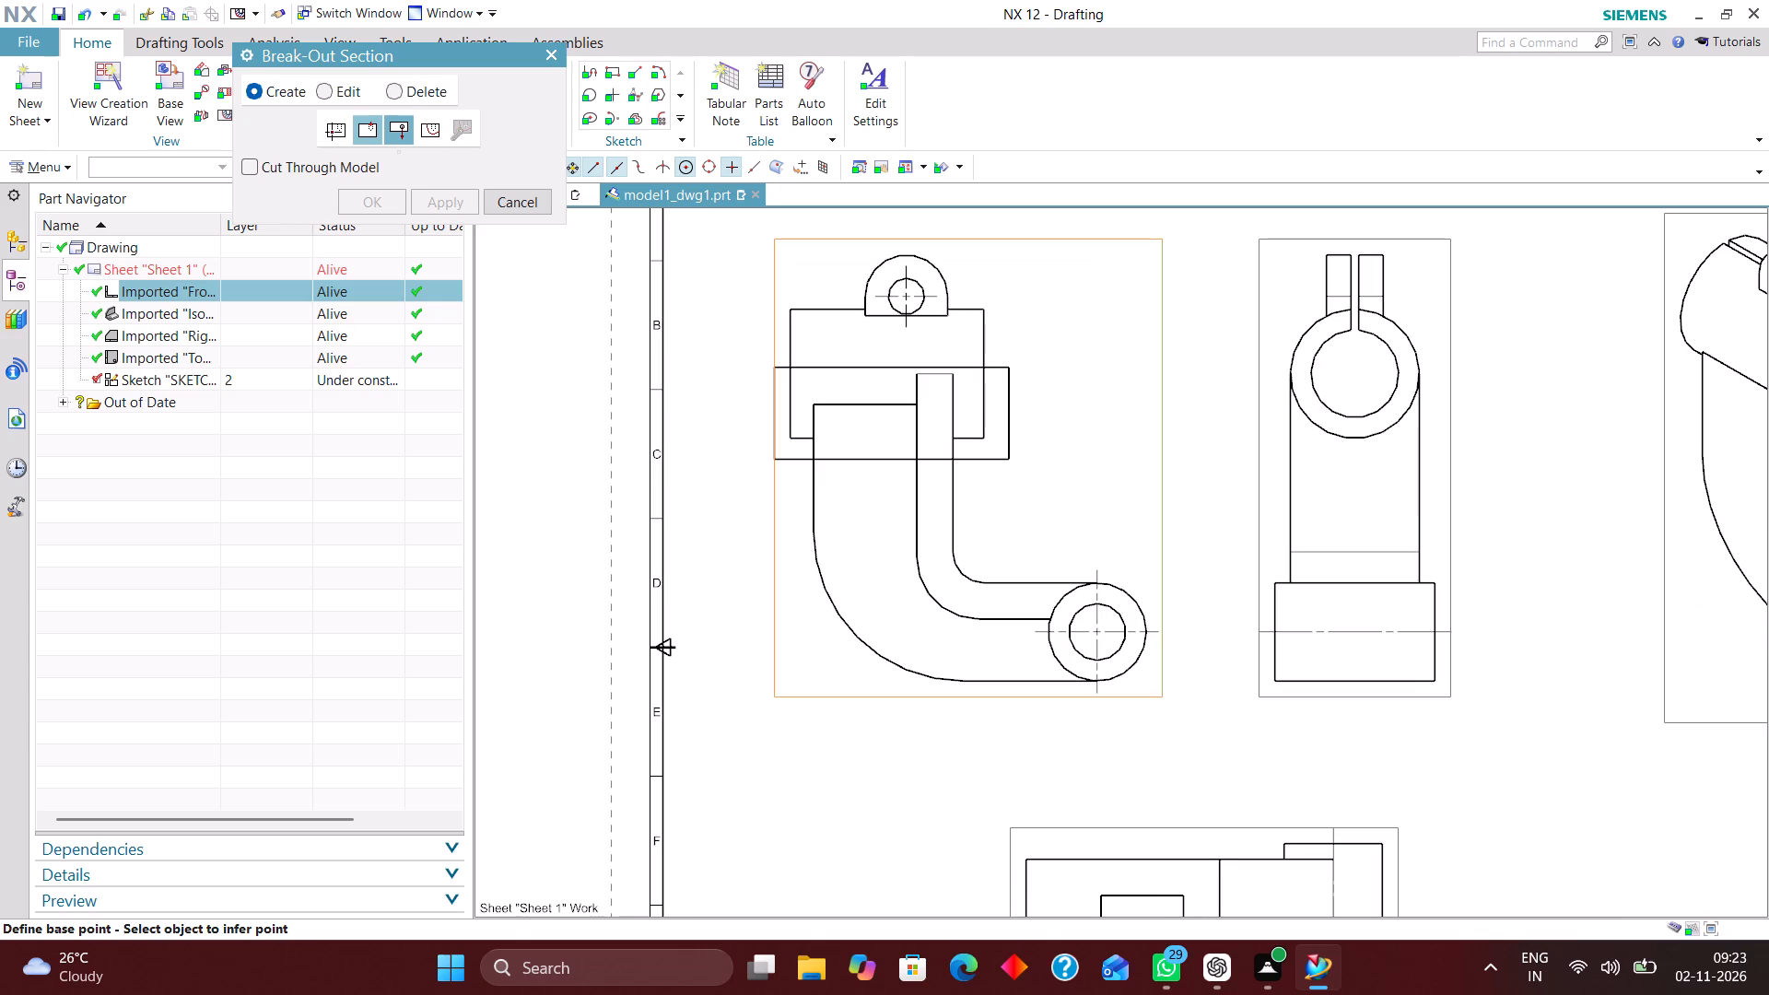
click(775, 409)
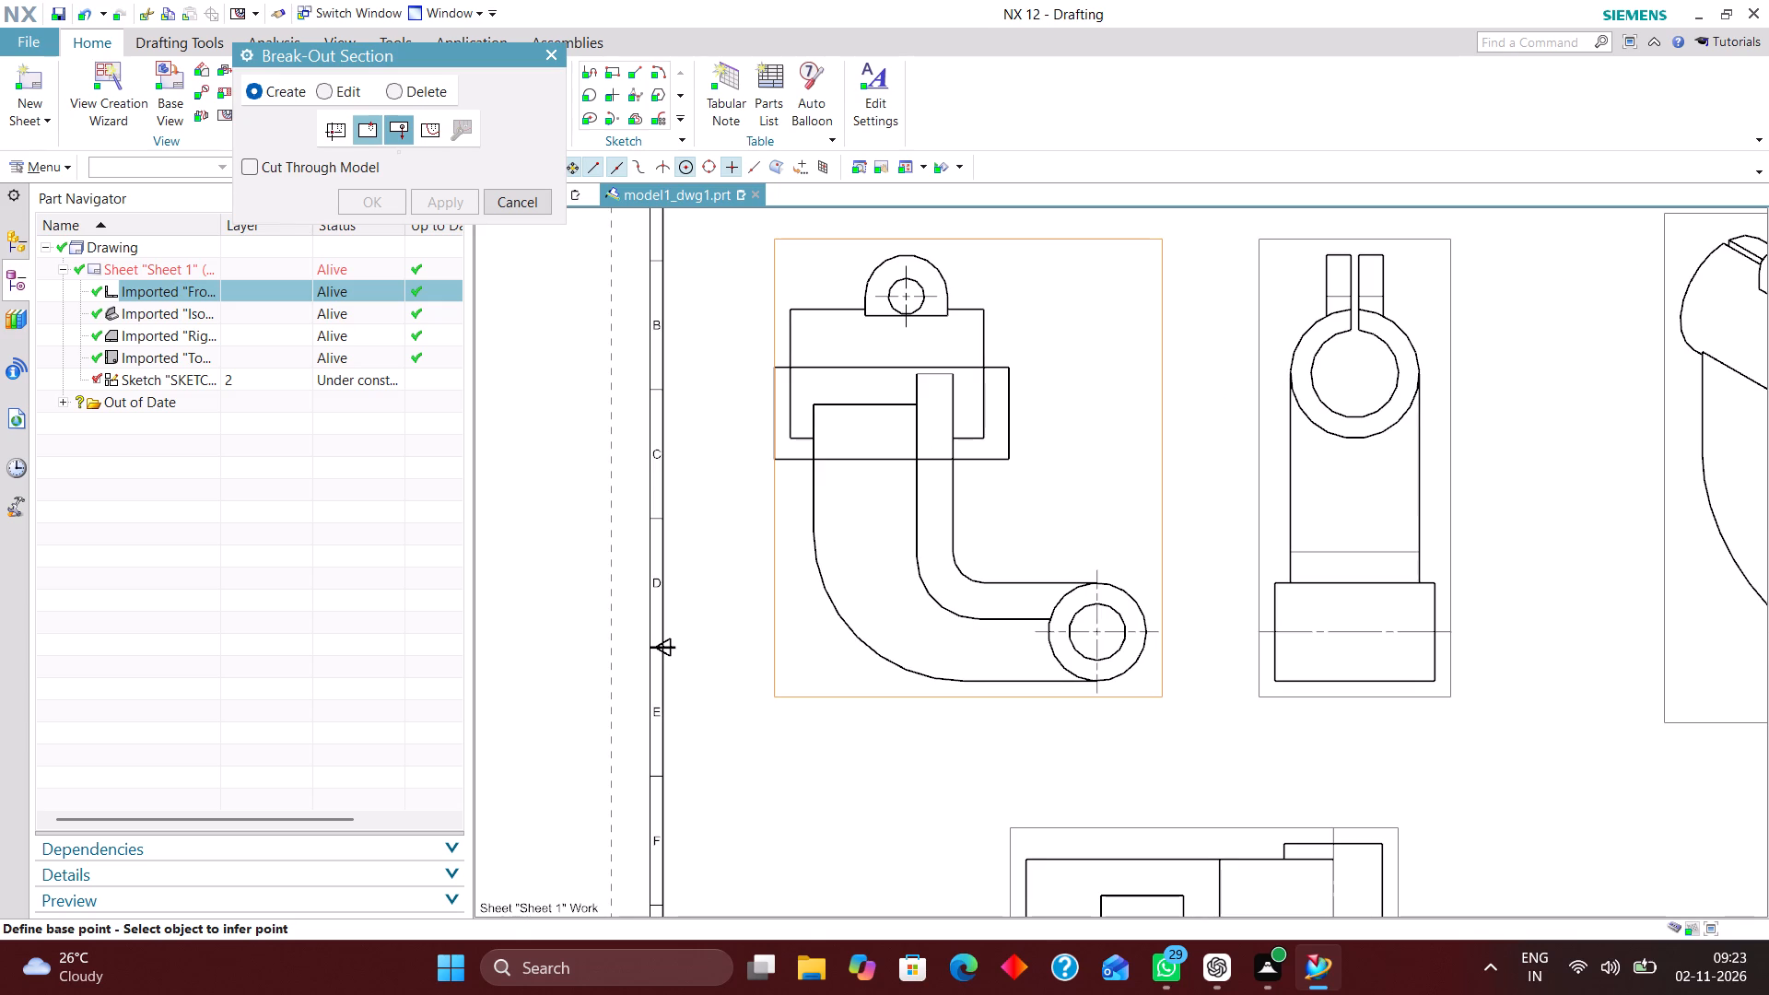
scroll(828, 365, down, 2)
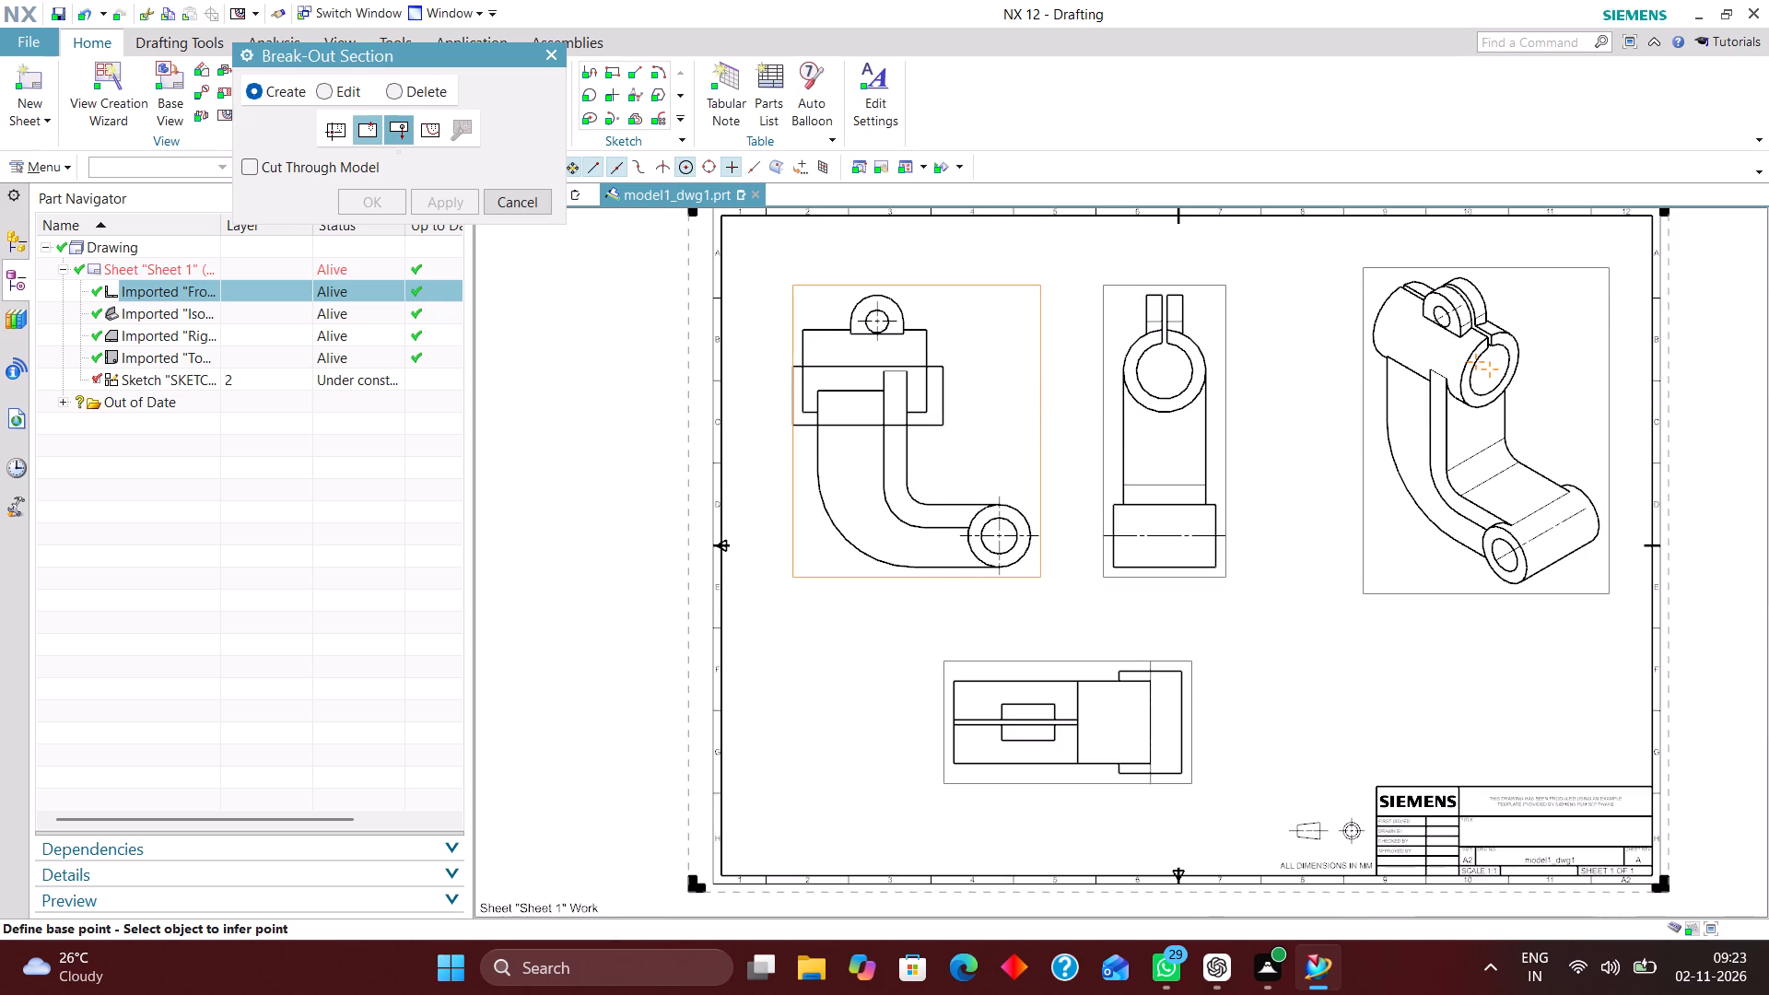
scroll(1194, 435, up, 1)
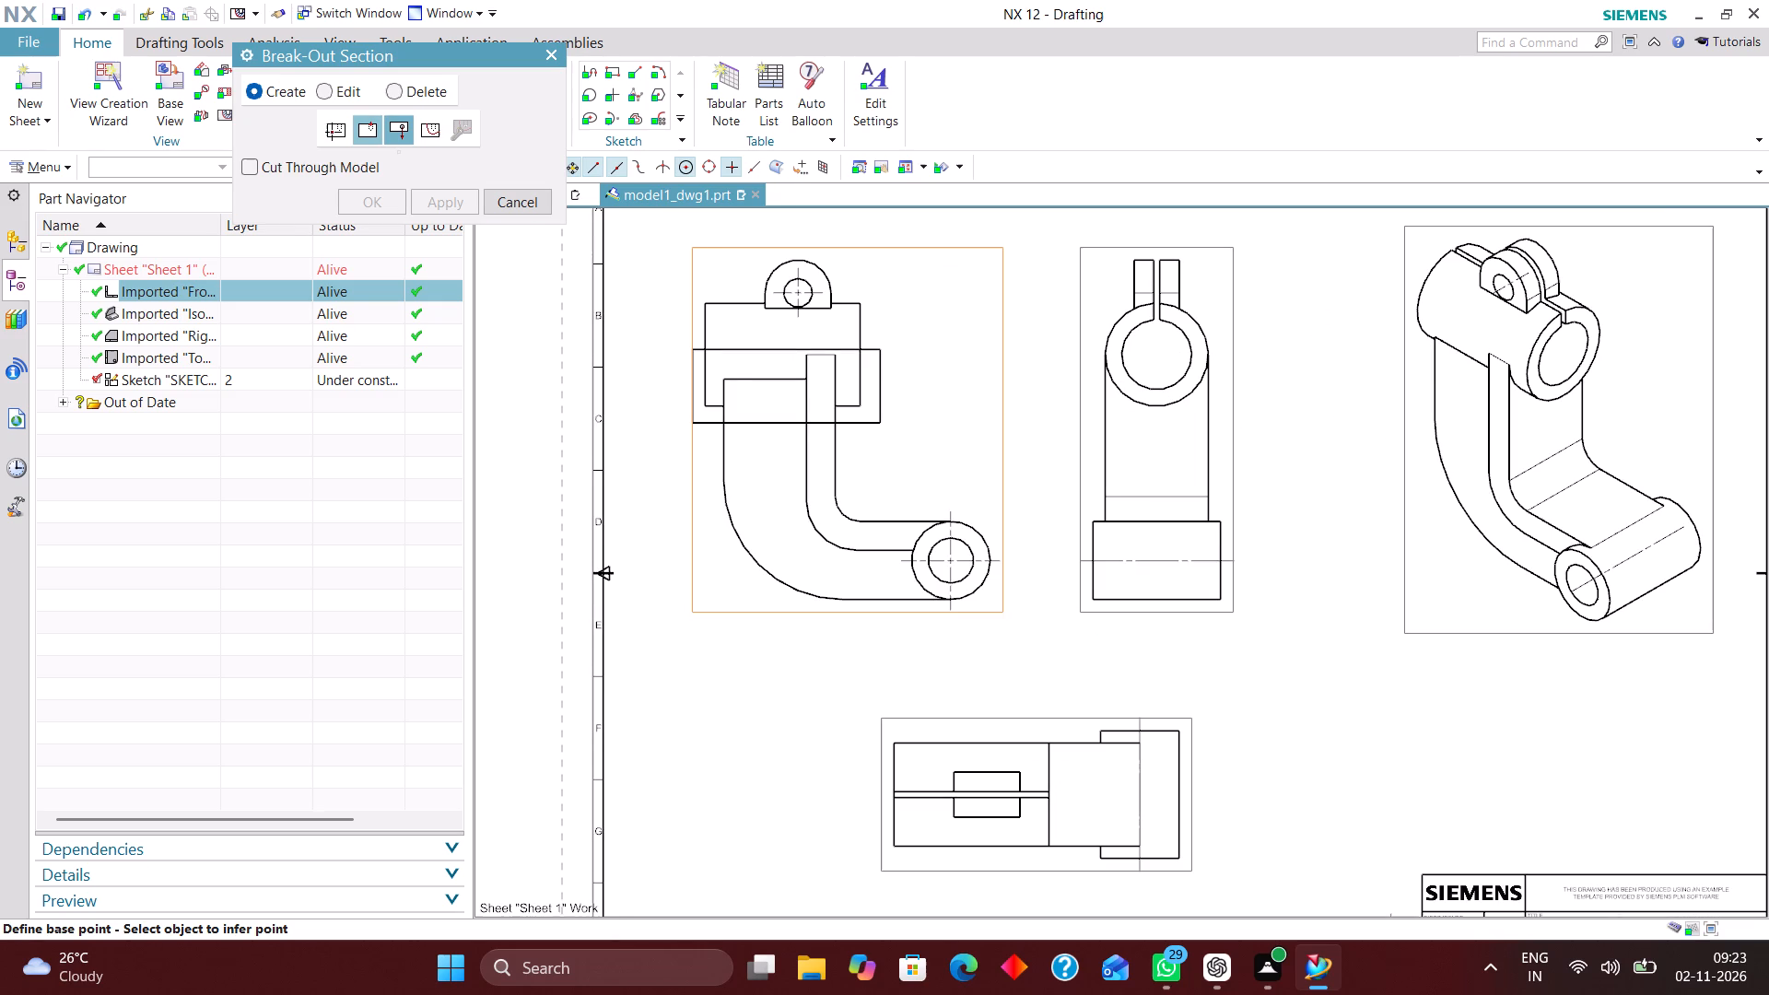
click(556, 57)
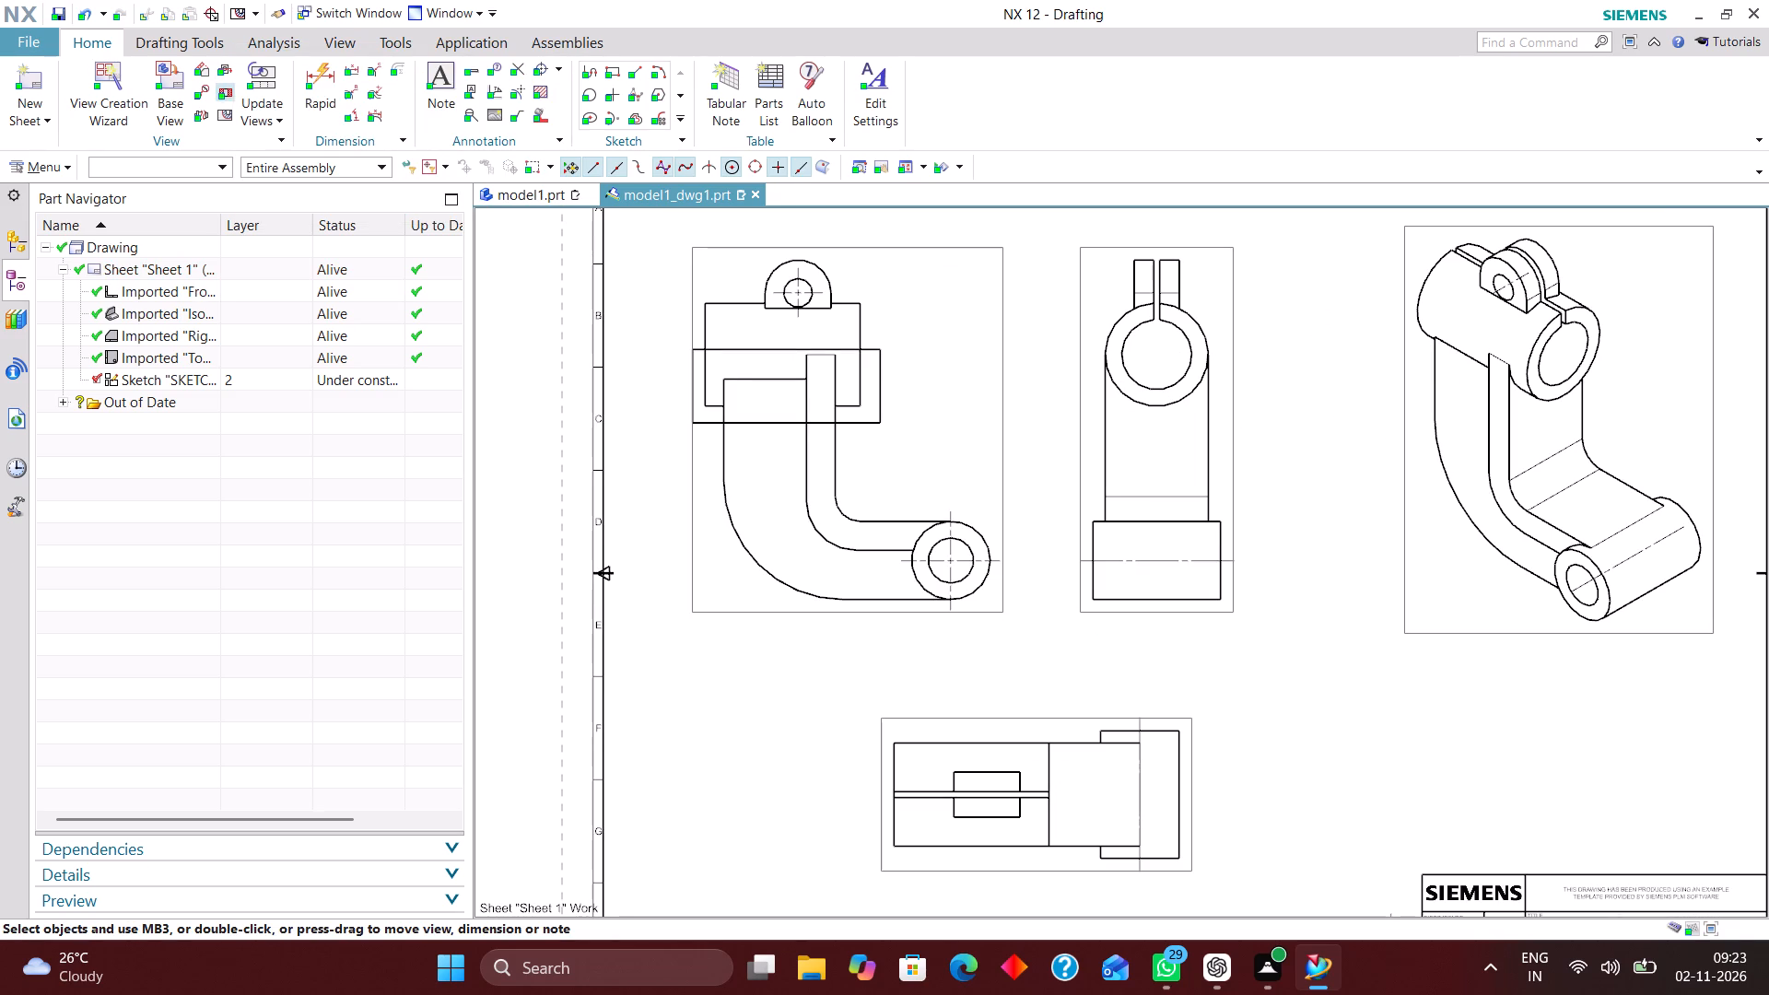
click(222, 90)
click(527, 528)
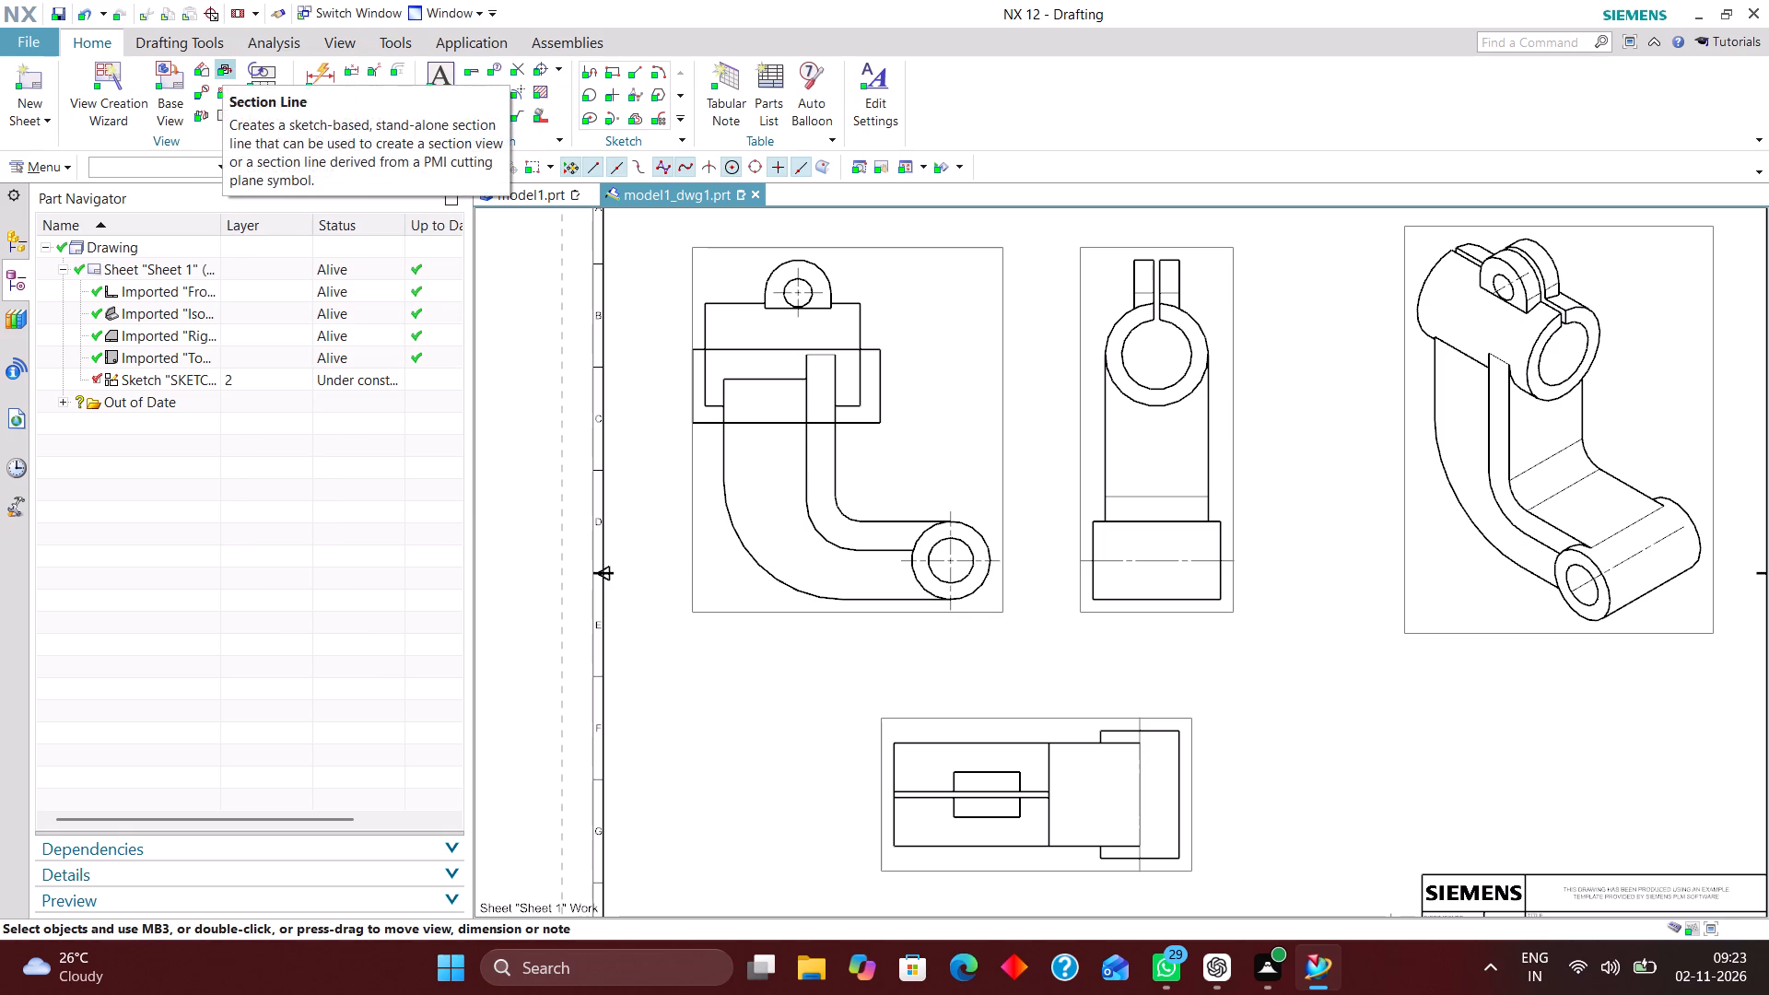
Start a break-out section on the front view with its base point at the centre of the large bore in the right view.
click(223, 115)
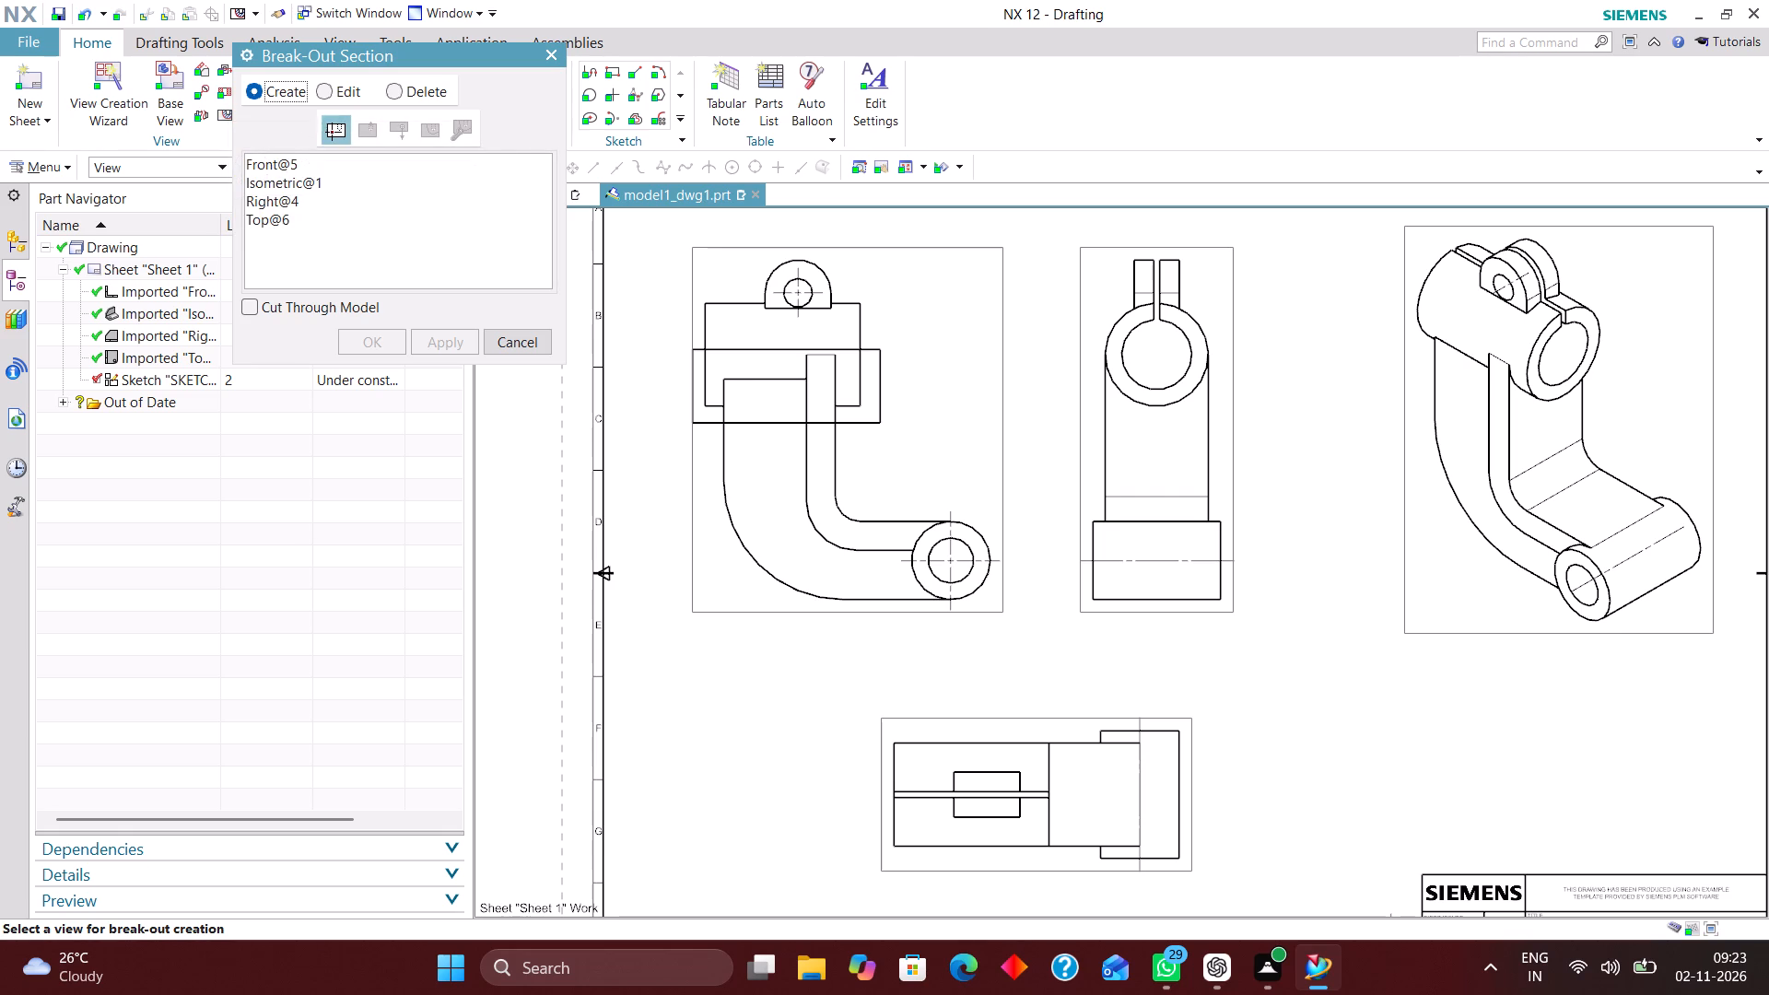
click(693, 508)
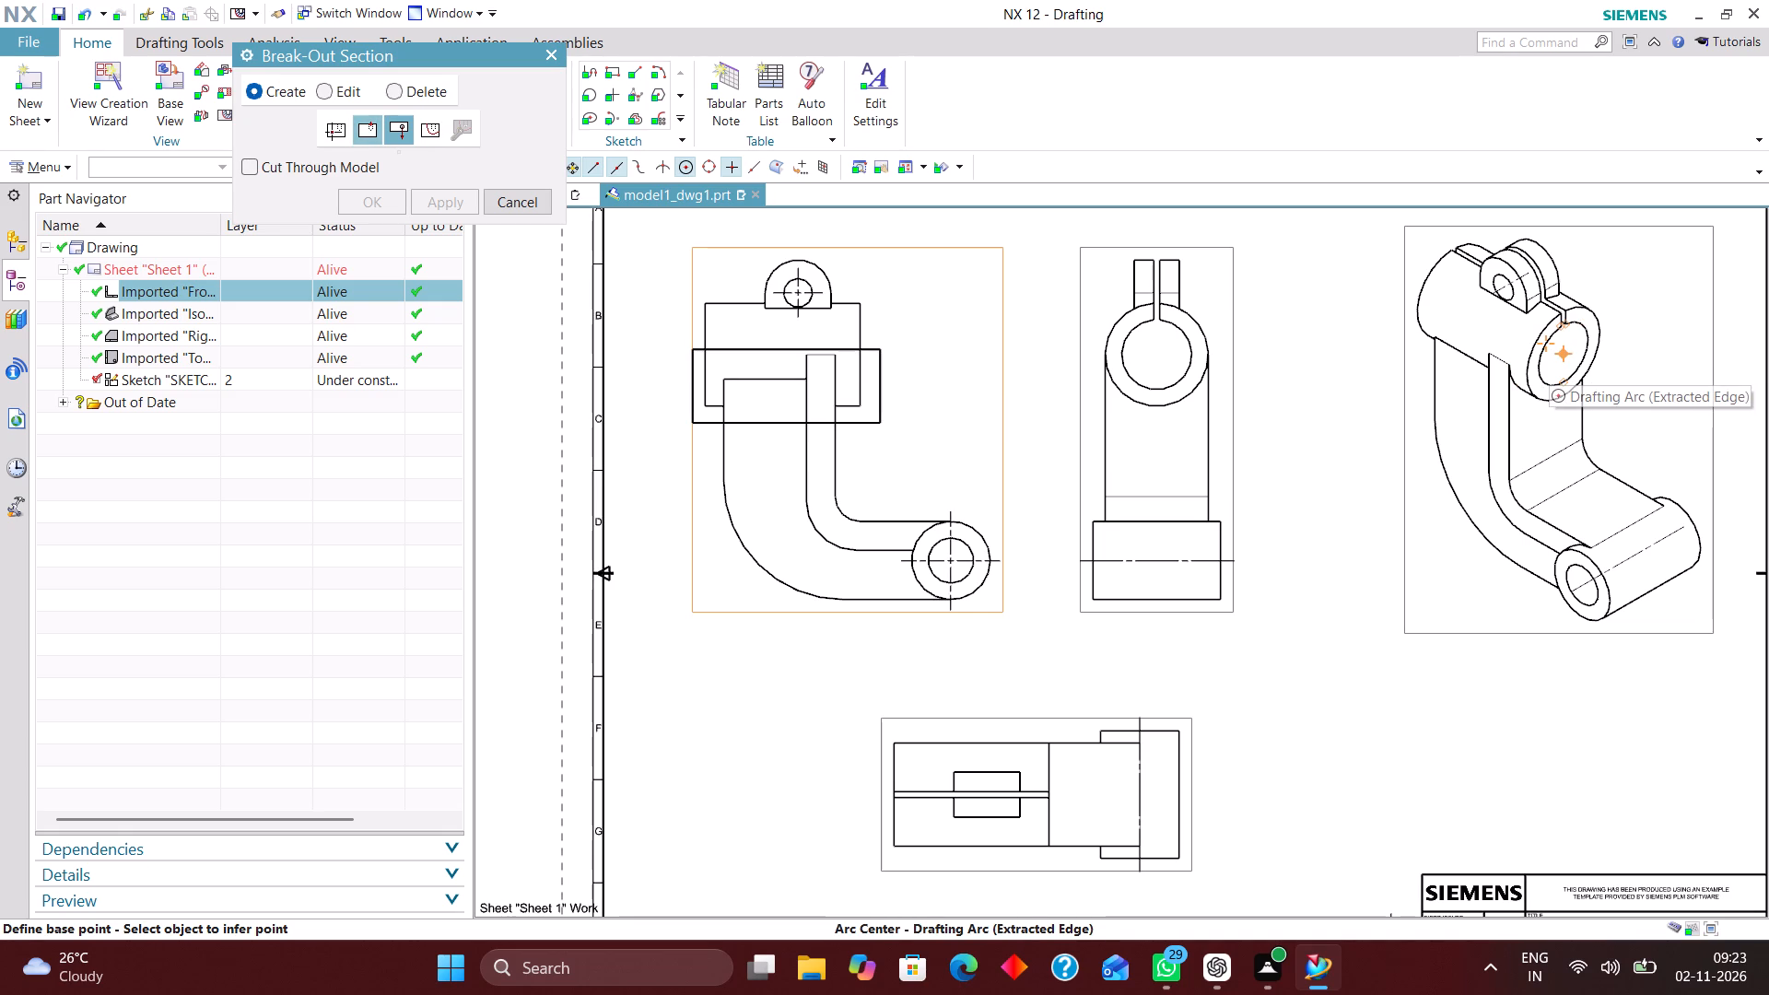
click(1157, 353)
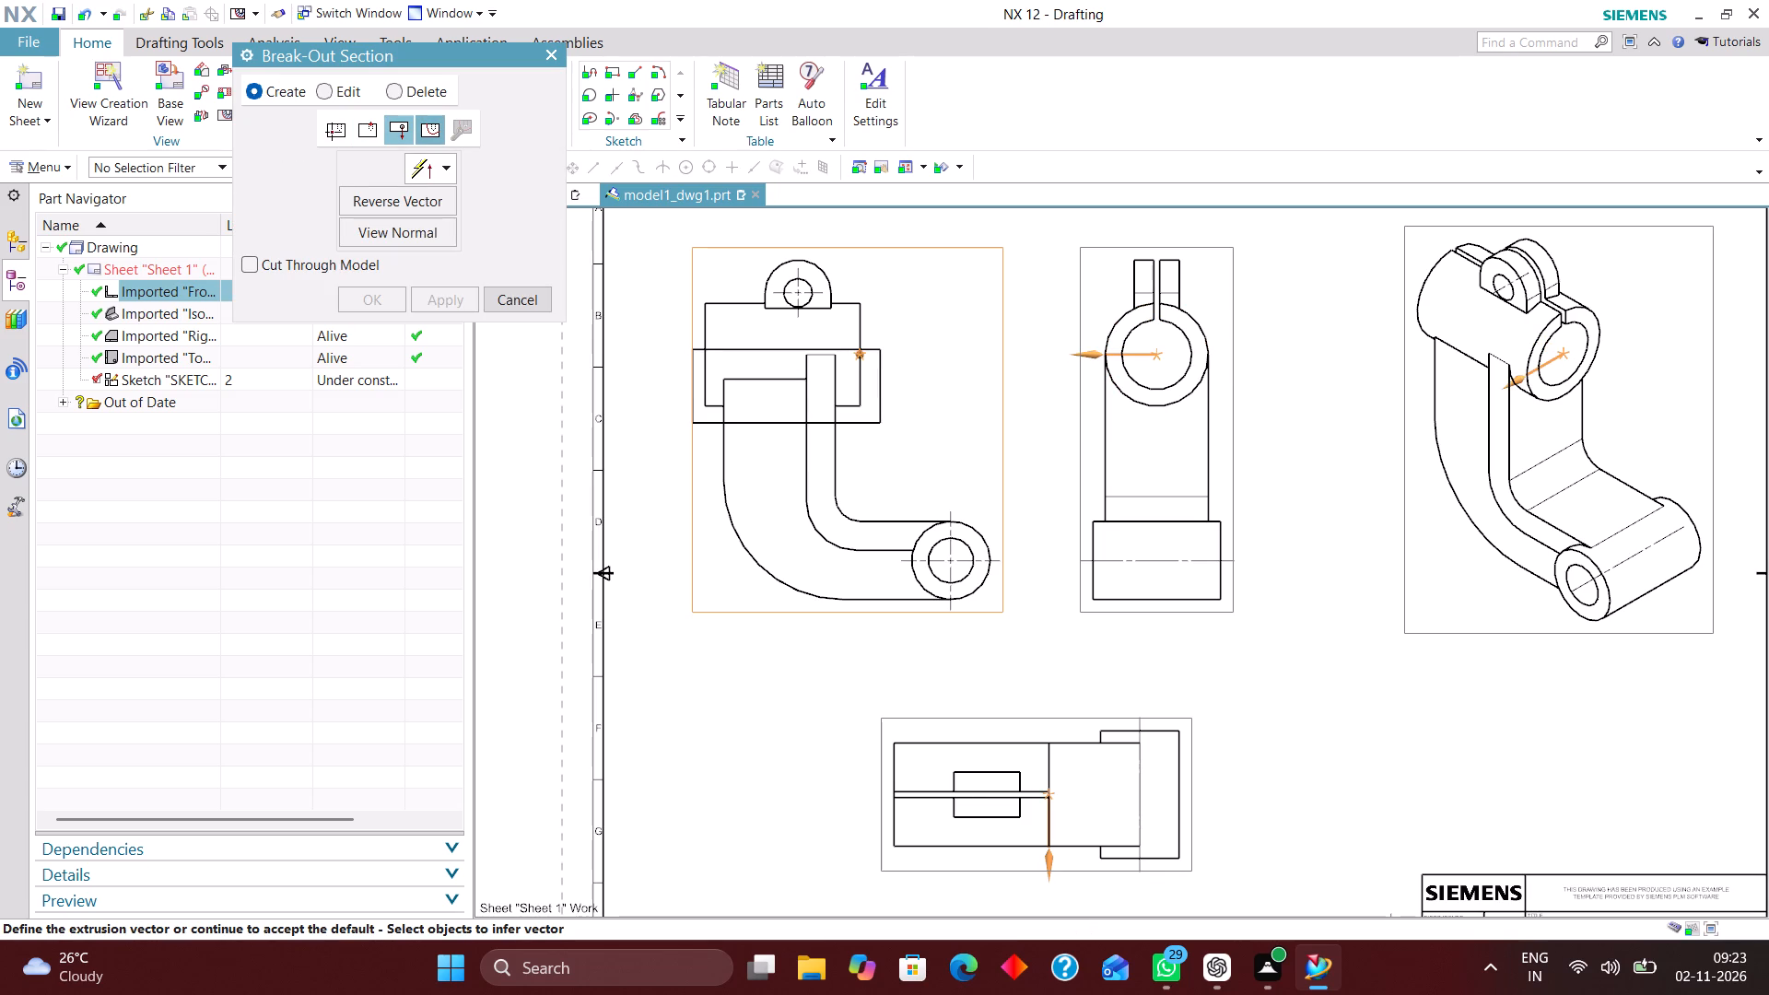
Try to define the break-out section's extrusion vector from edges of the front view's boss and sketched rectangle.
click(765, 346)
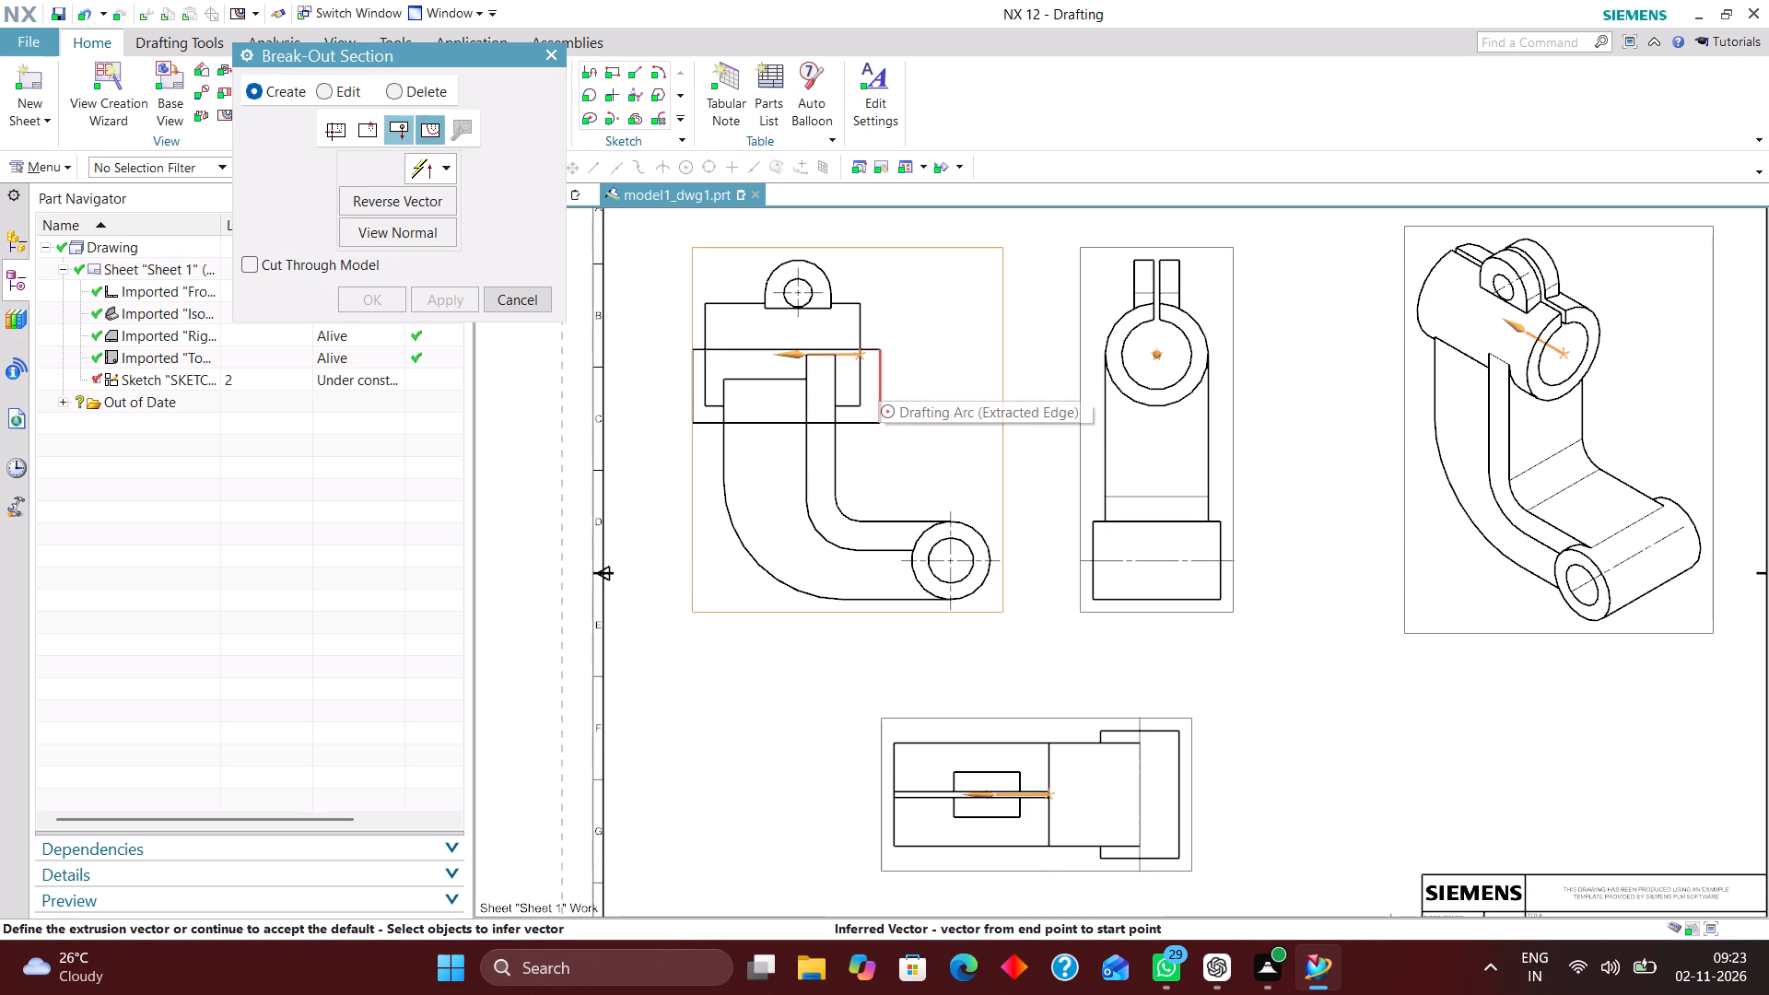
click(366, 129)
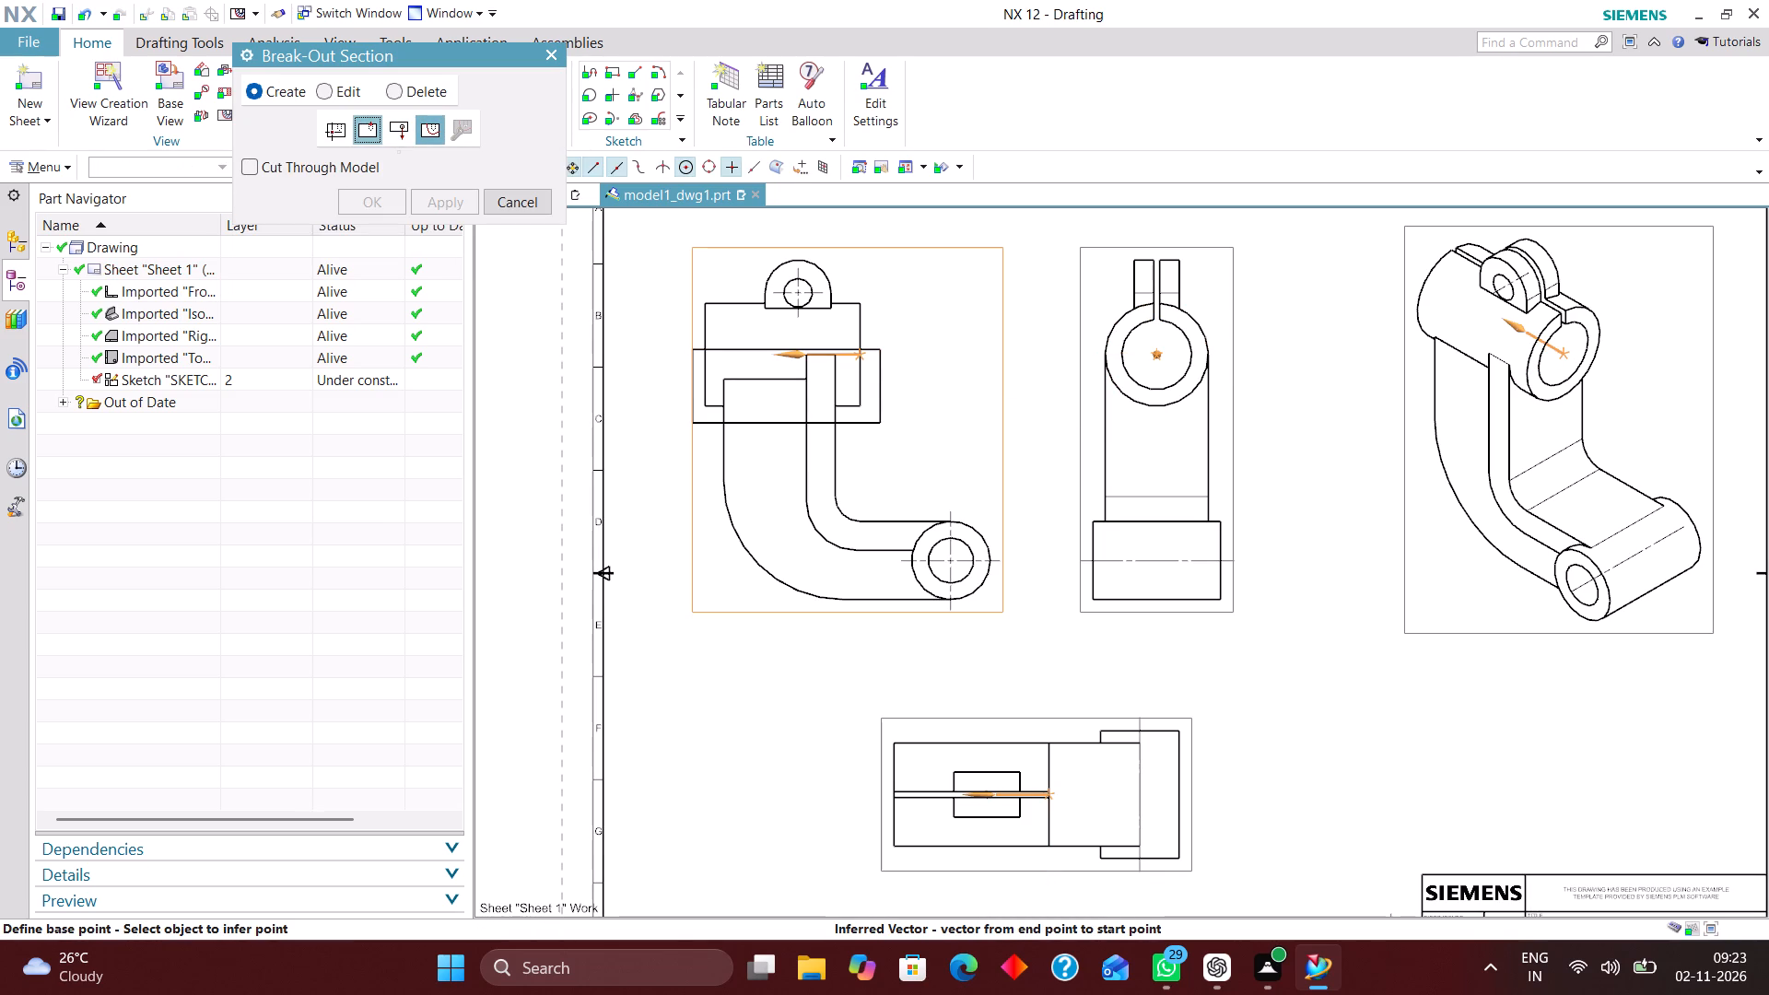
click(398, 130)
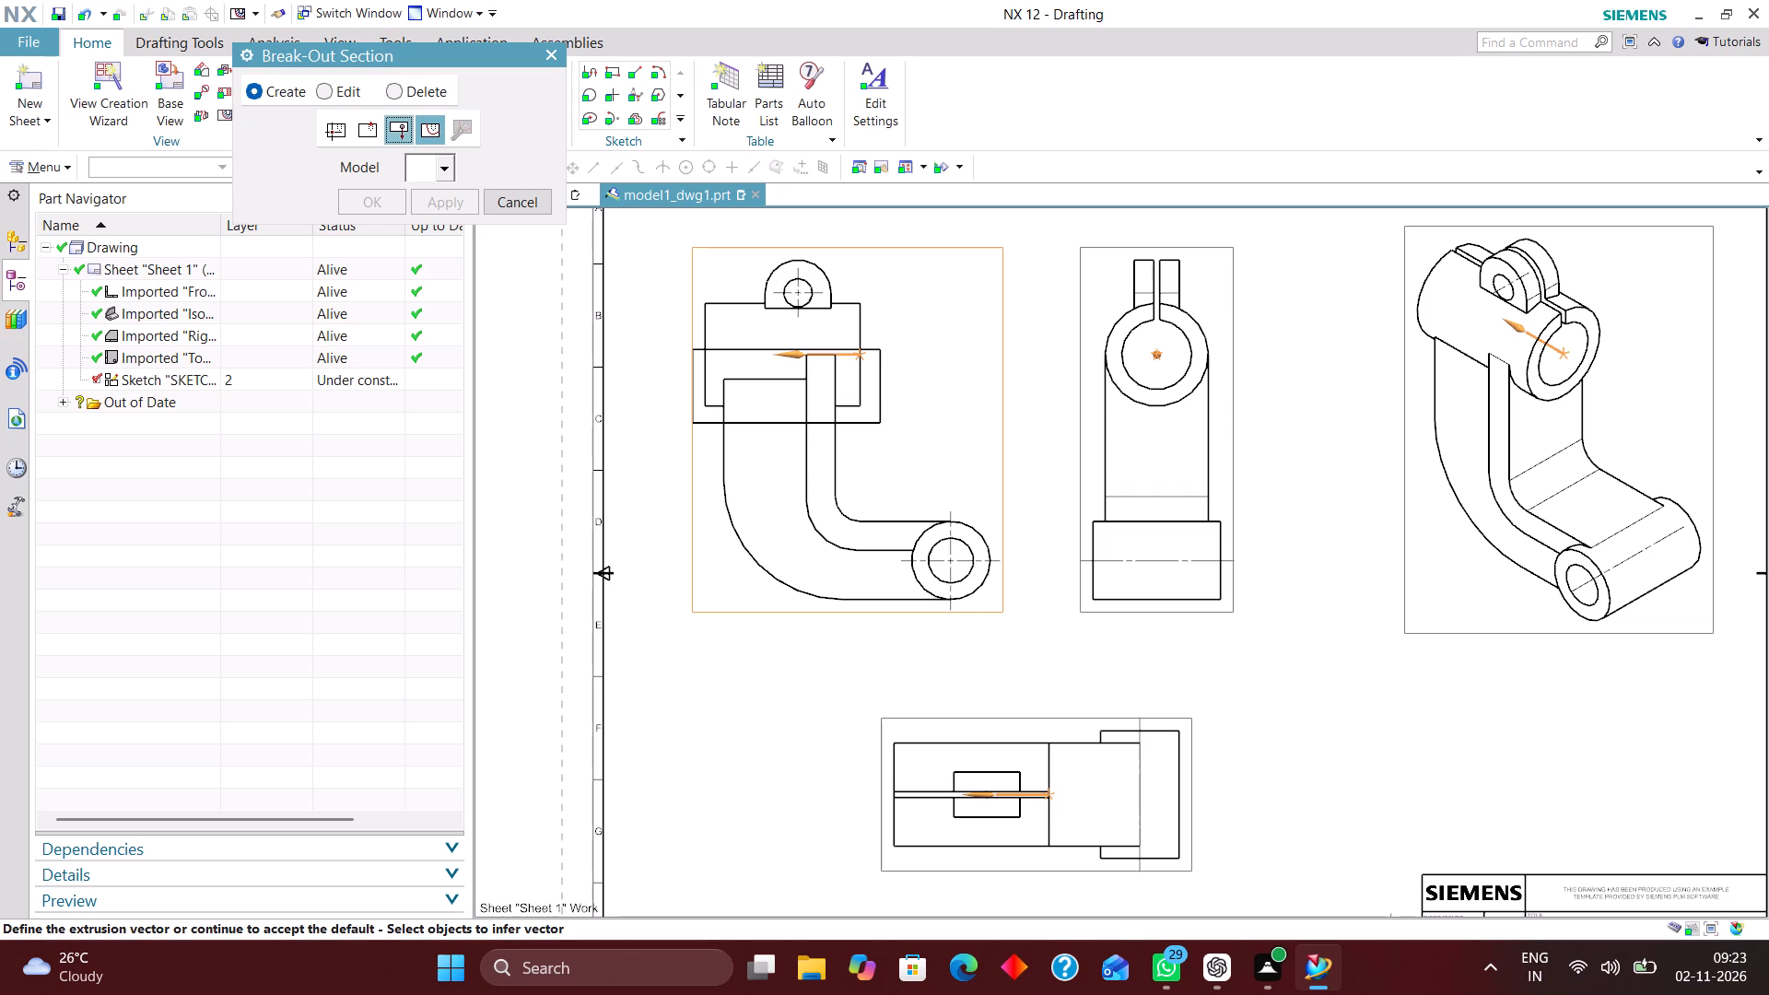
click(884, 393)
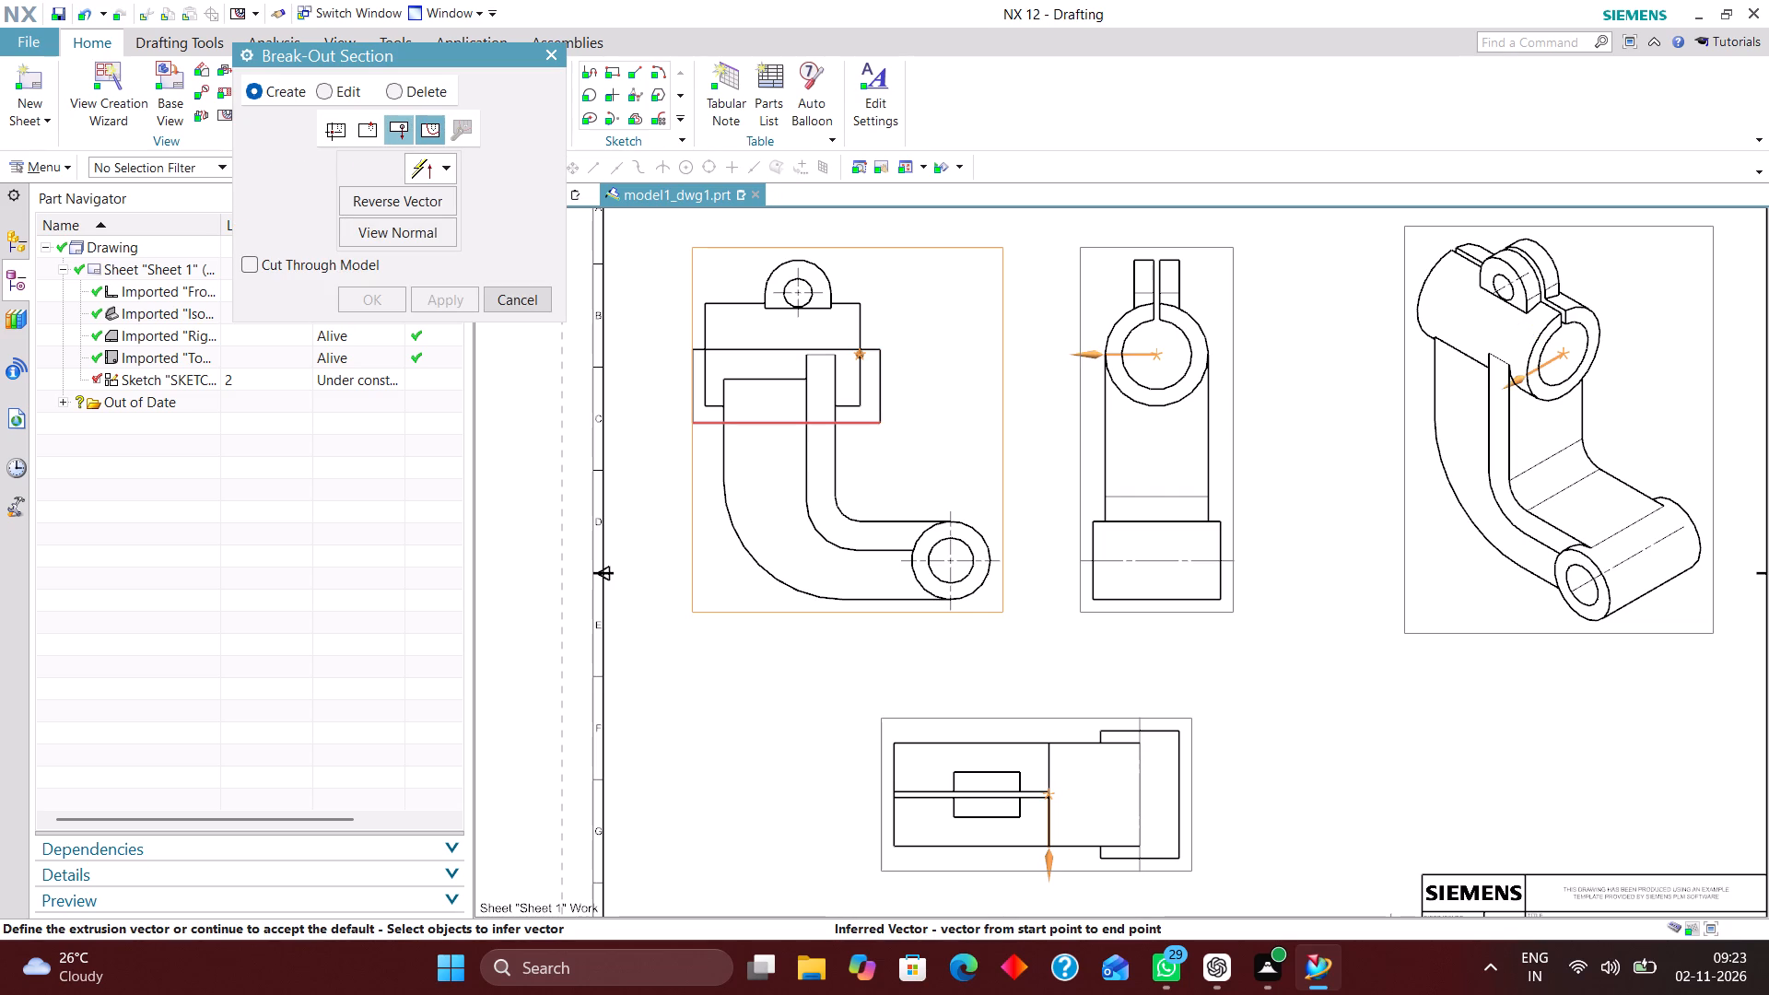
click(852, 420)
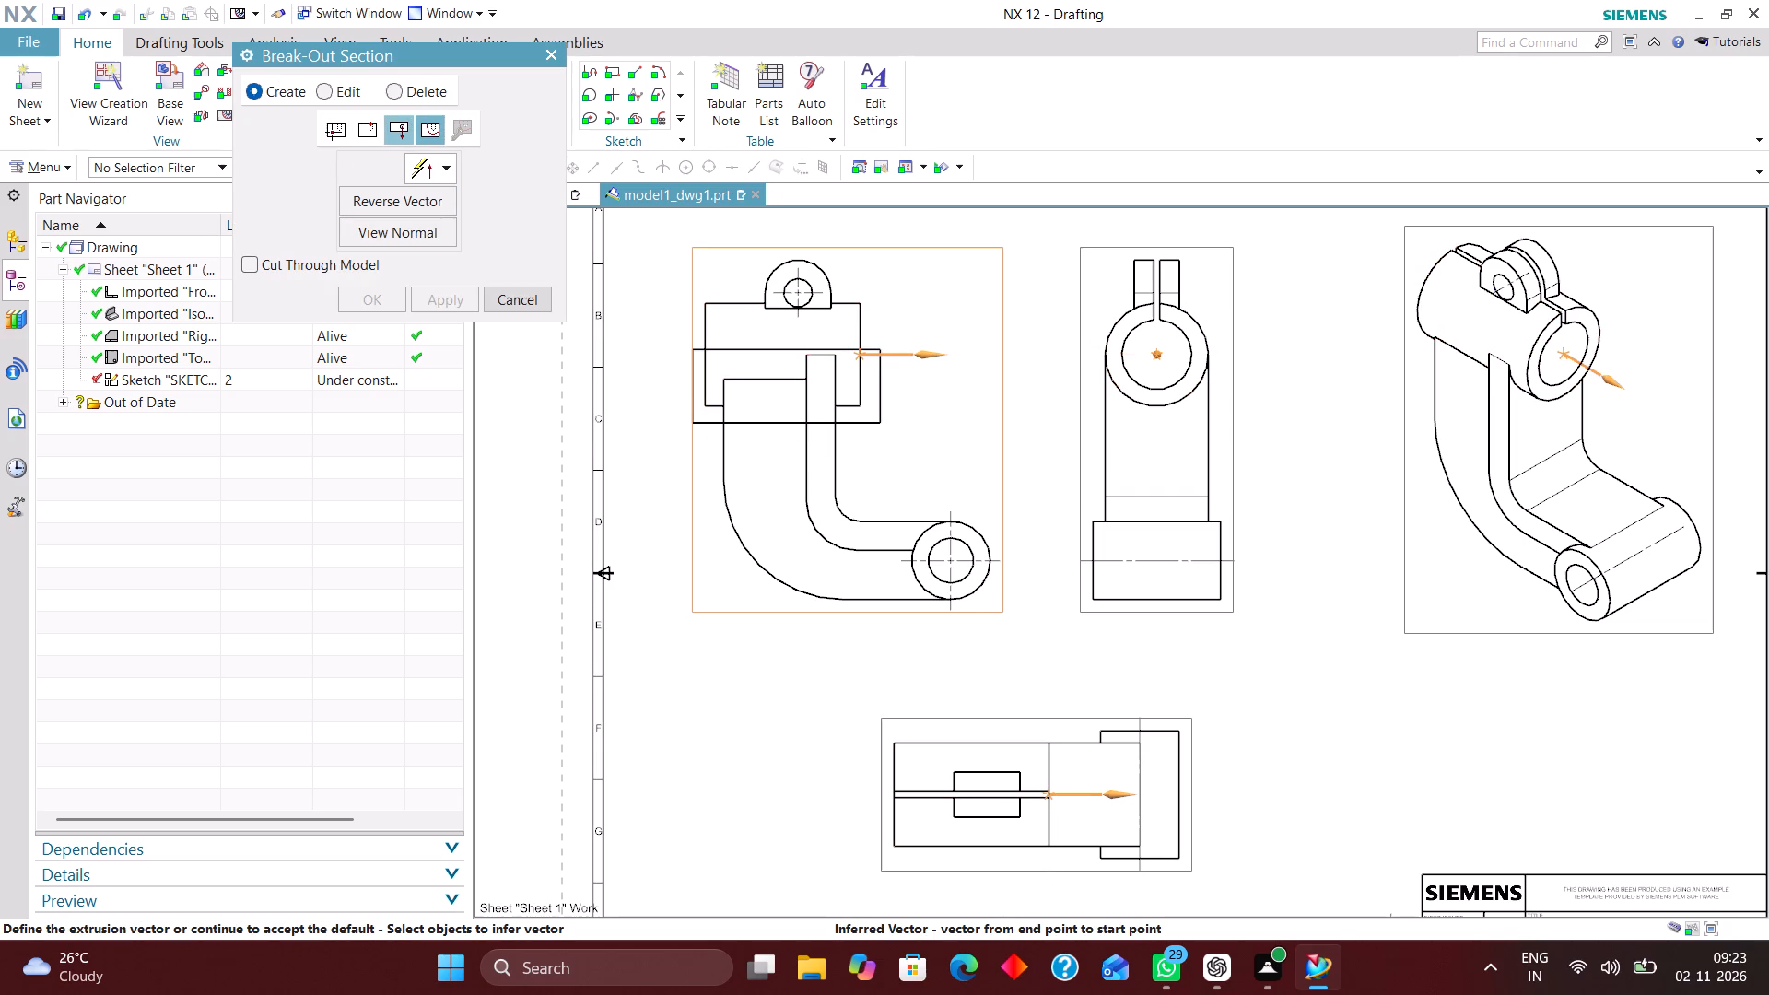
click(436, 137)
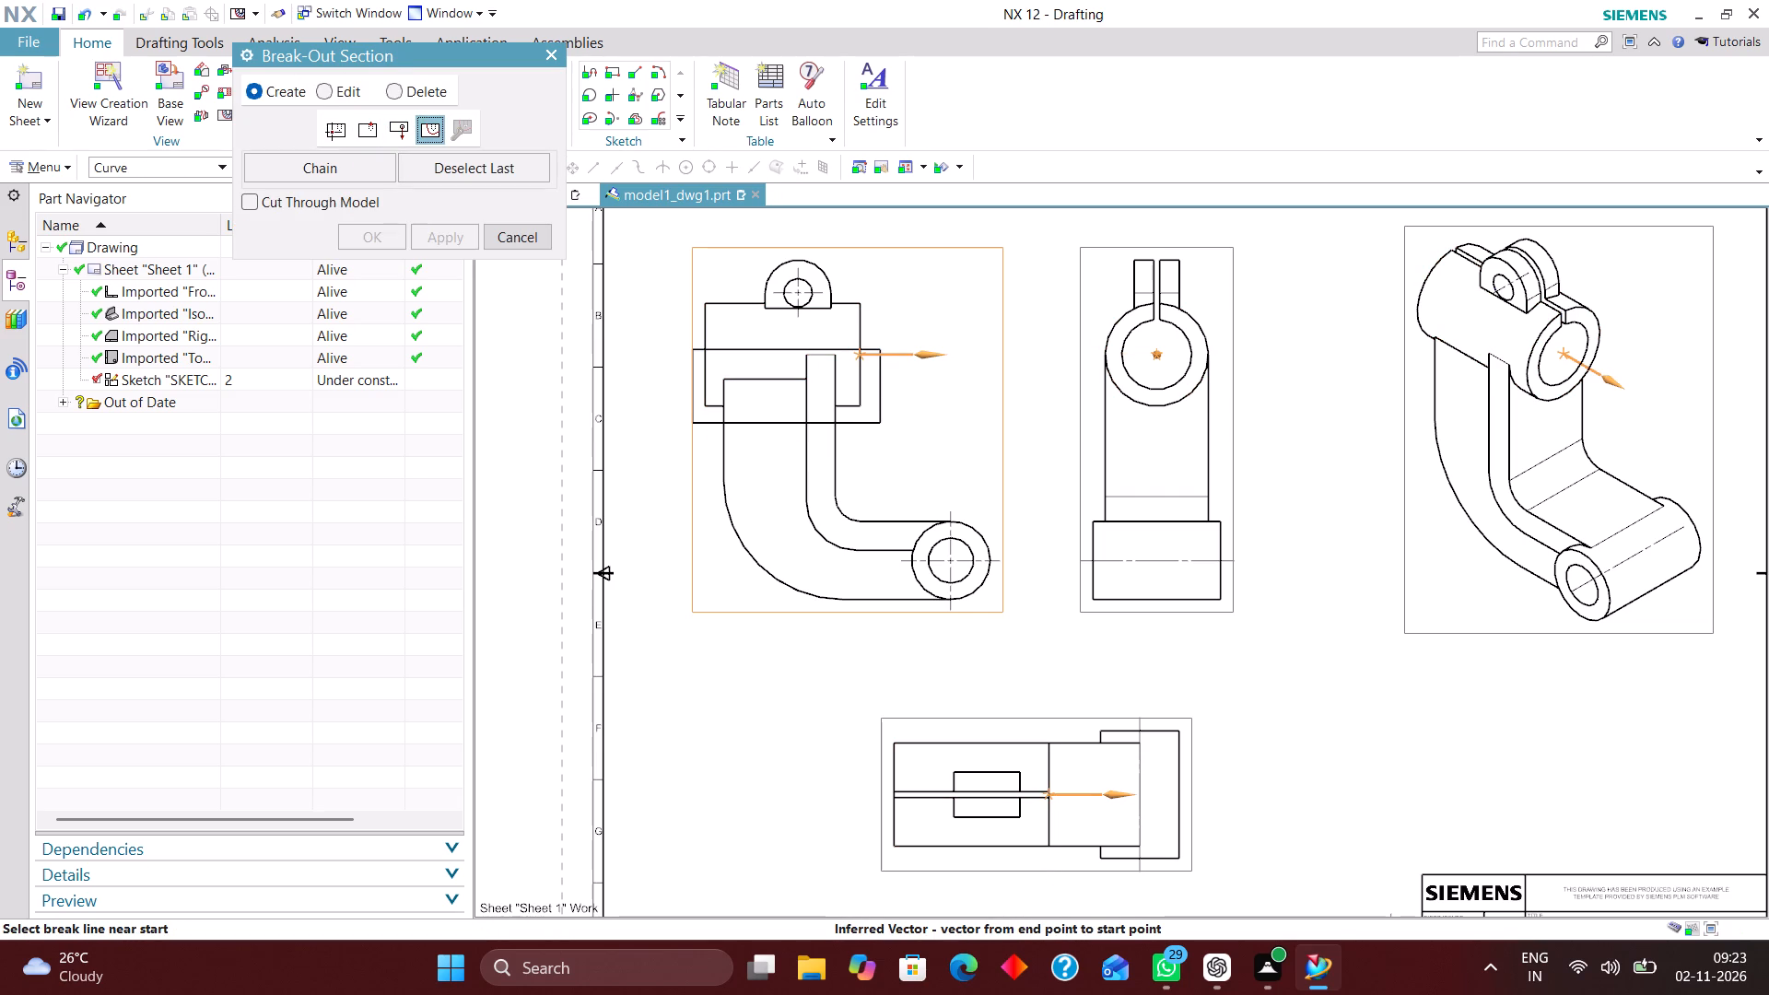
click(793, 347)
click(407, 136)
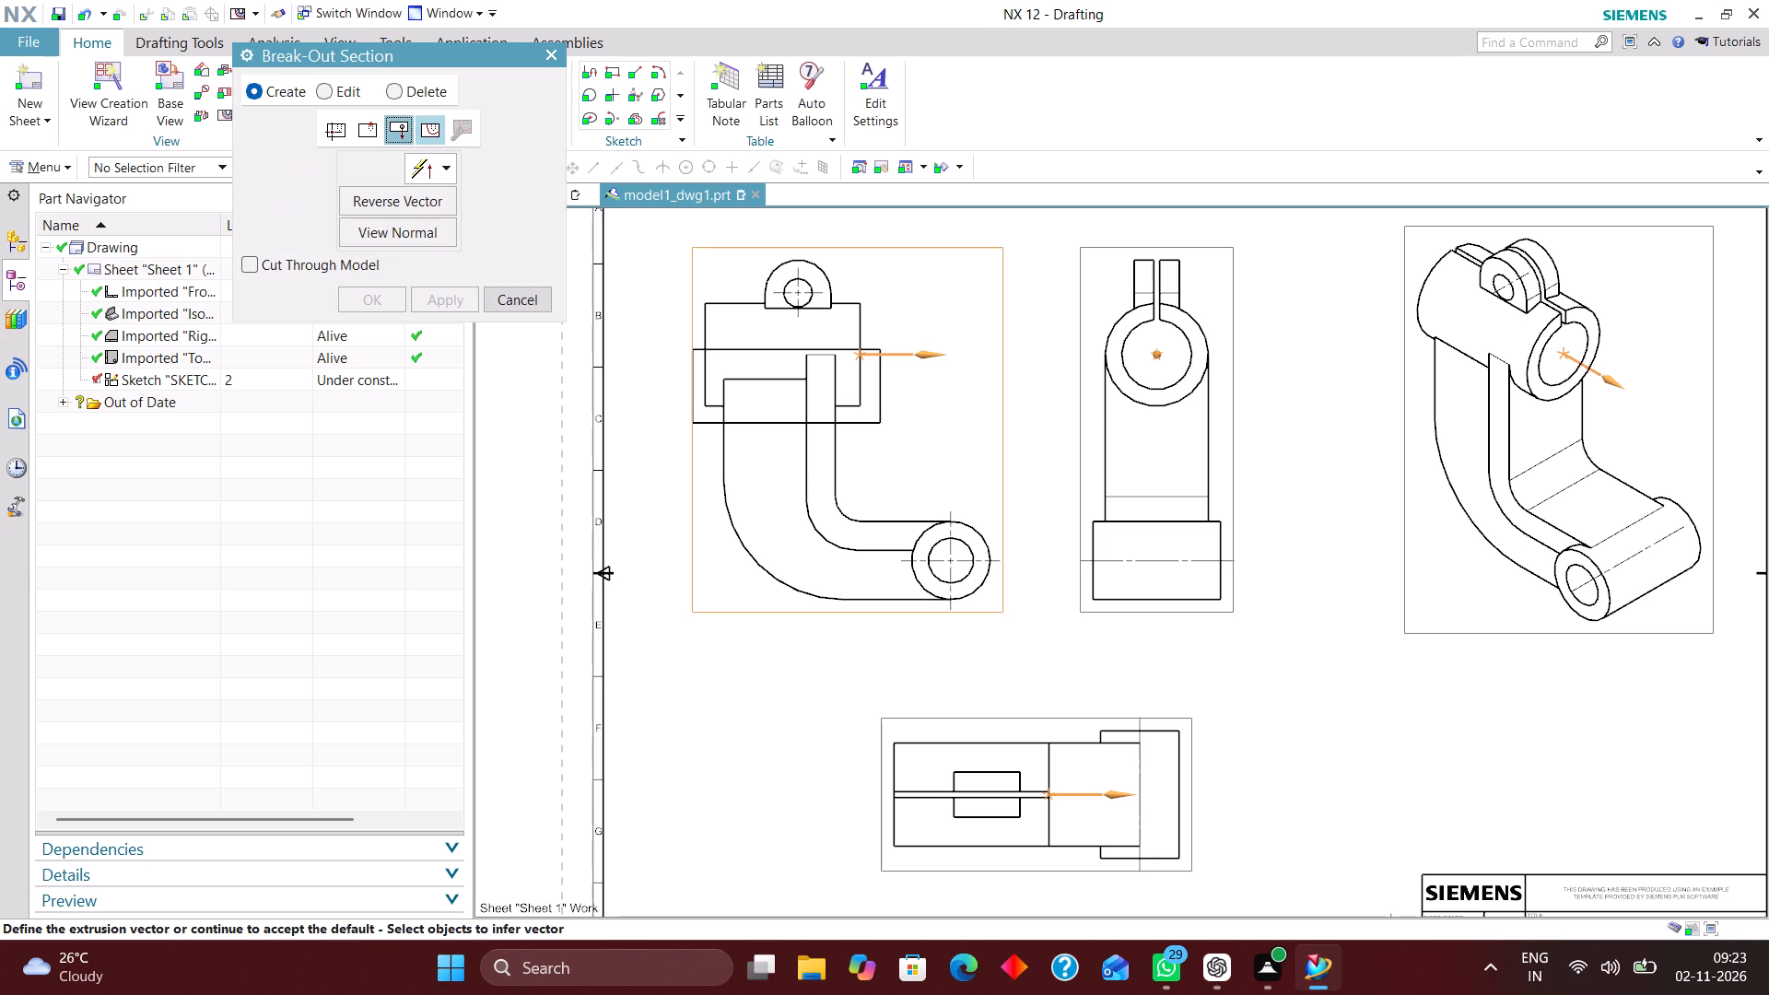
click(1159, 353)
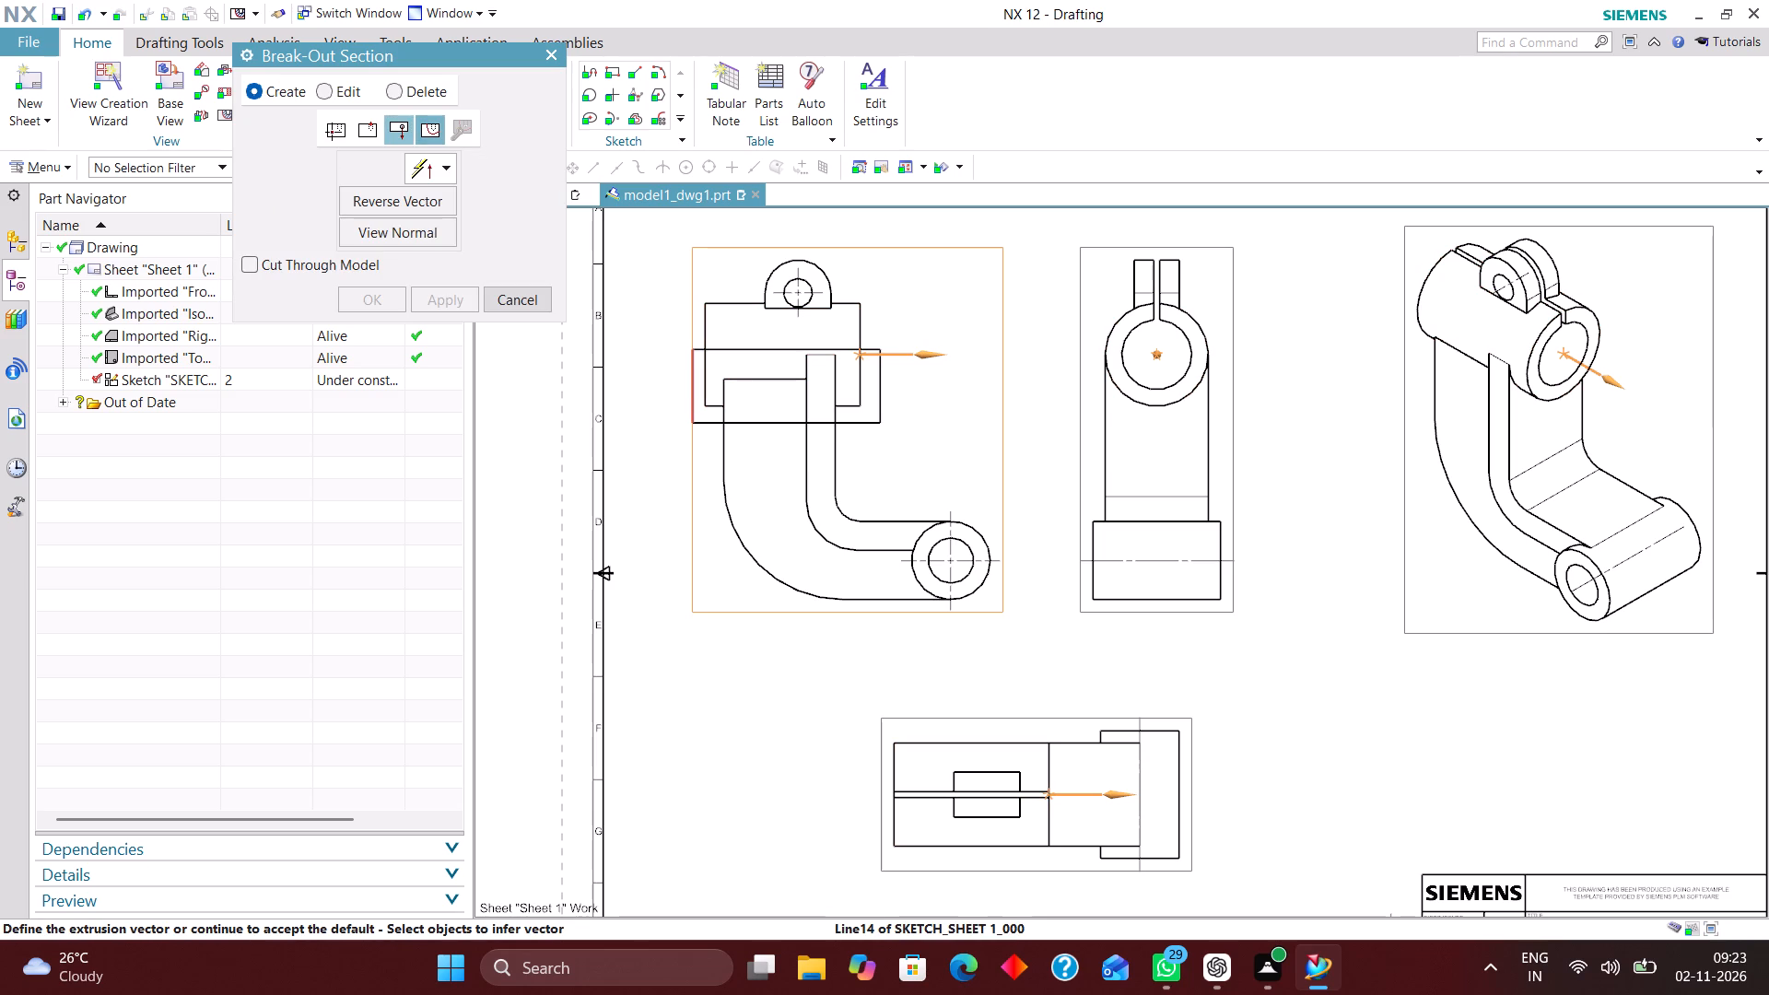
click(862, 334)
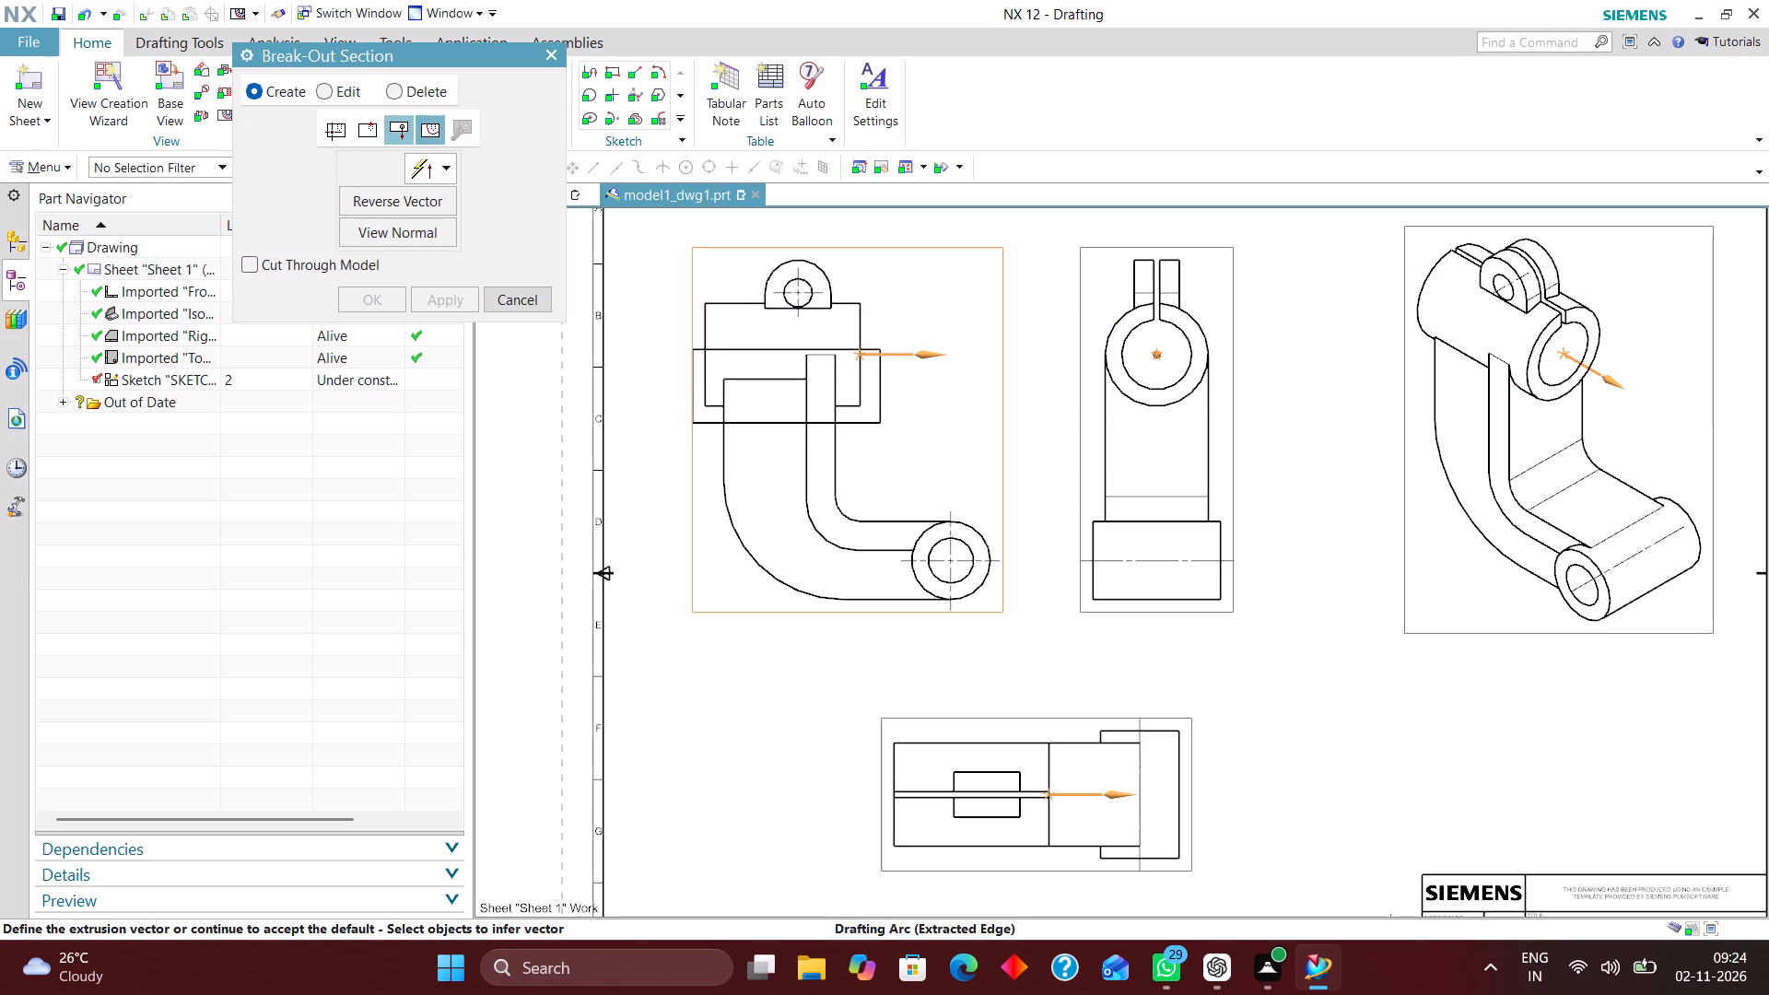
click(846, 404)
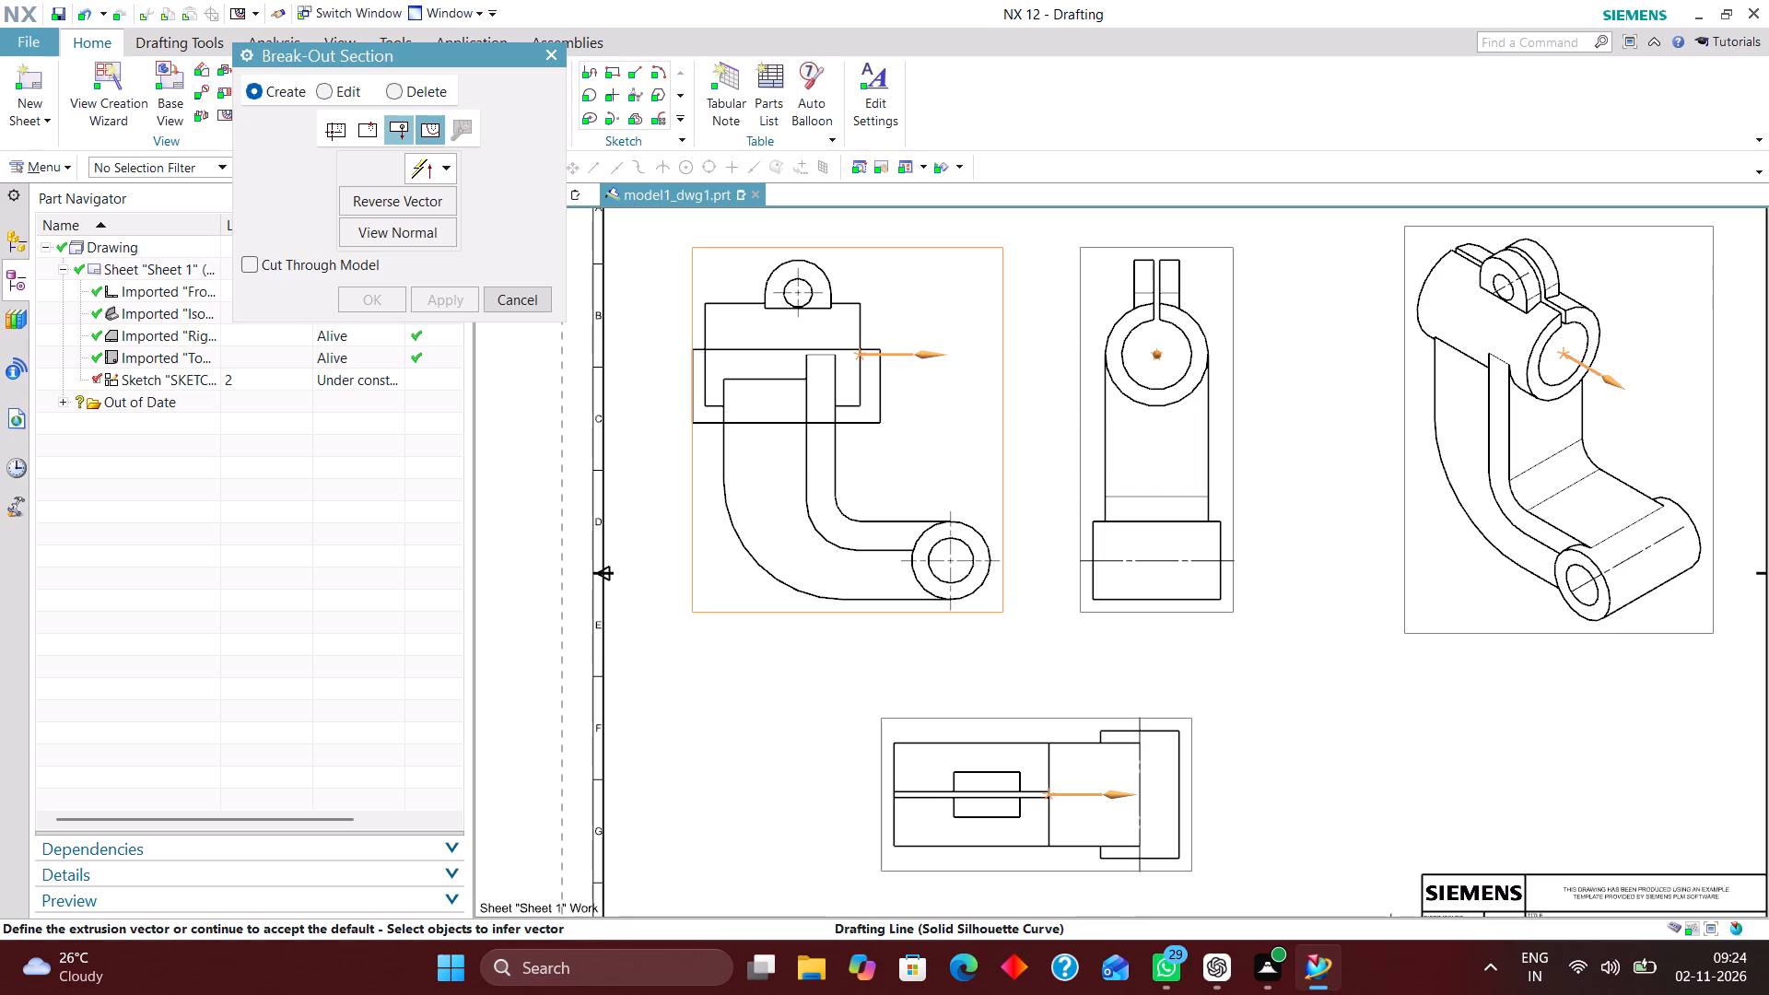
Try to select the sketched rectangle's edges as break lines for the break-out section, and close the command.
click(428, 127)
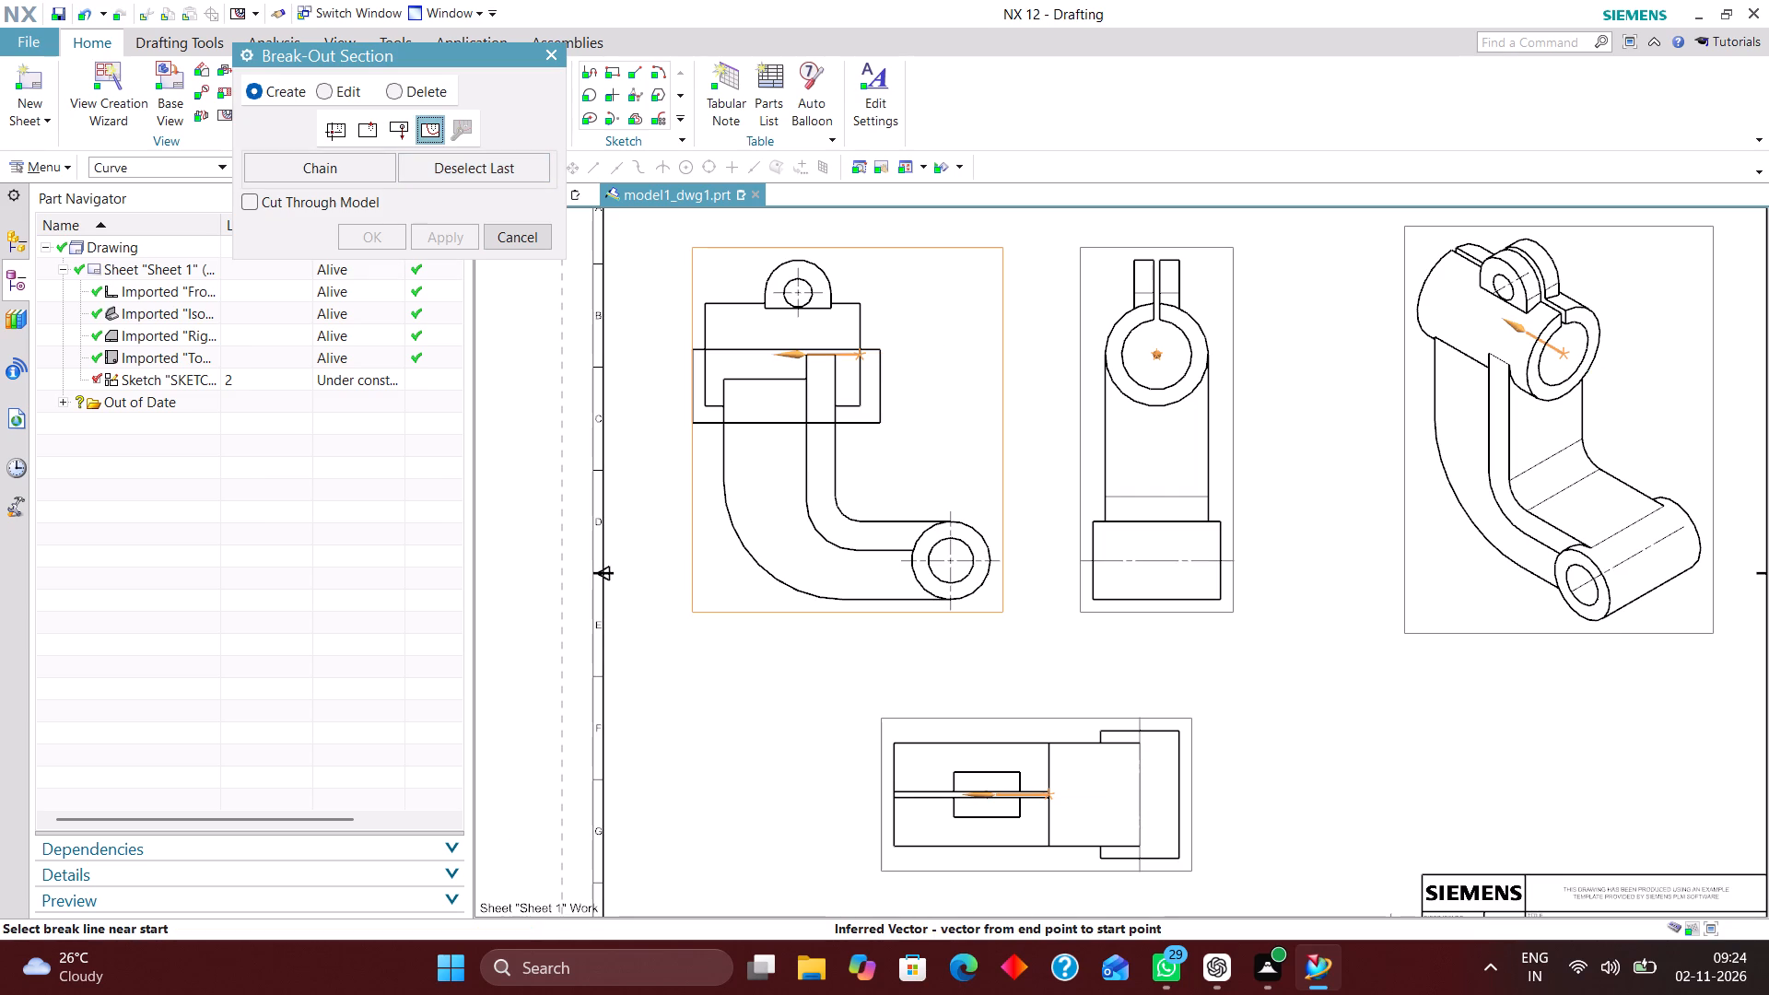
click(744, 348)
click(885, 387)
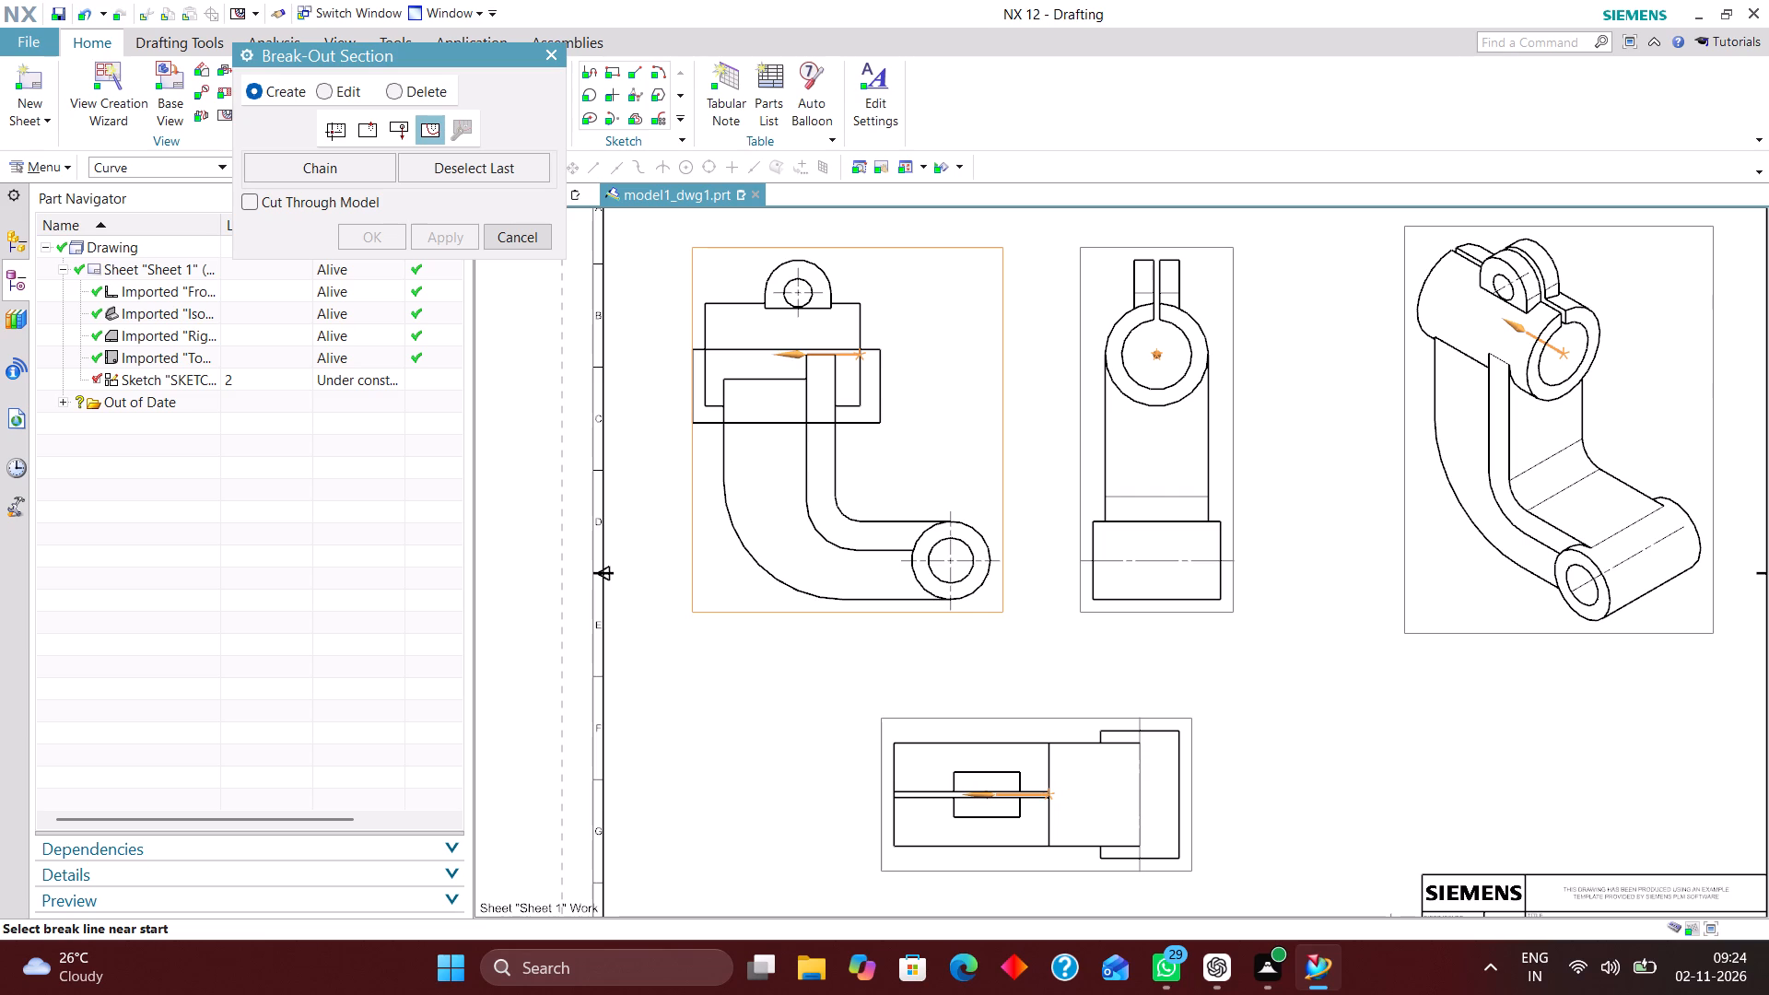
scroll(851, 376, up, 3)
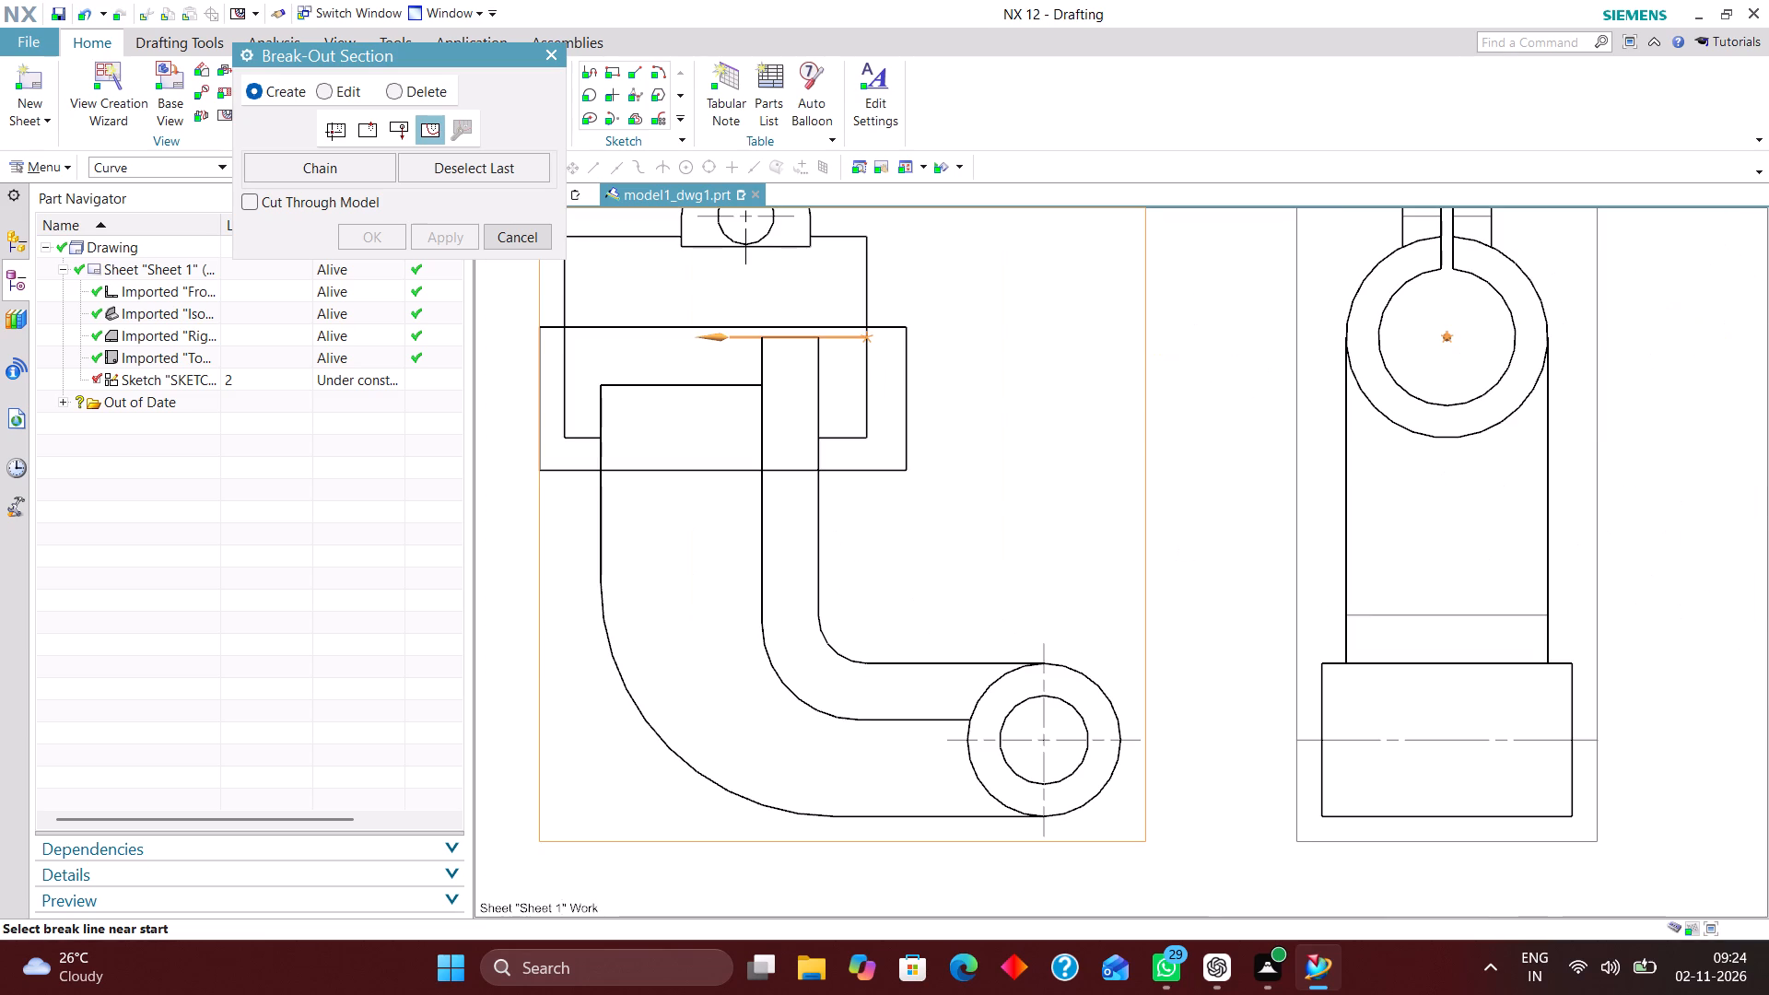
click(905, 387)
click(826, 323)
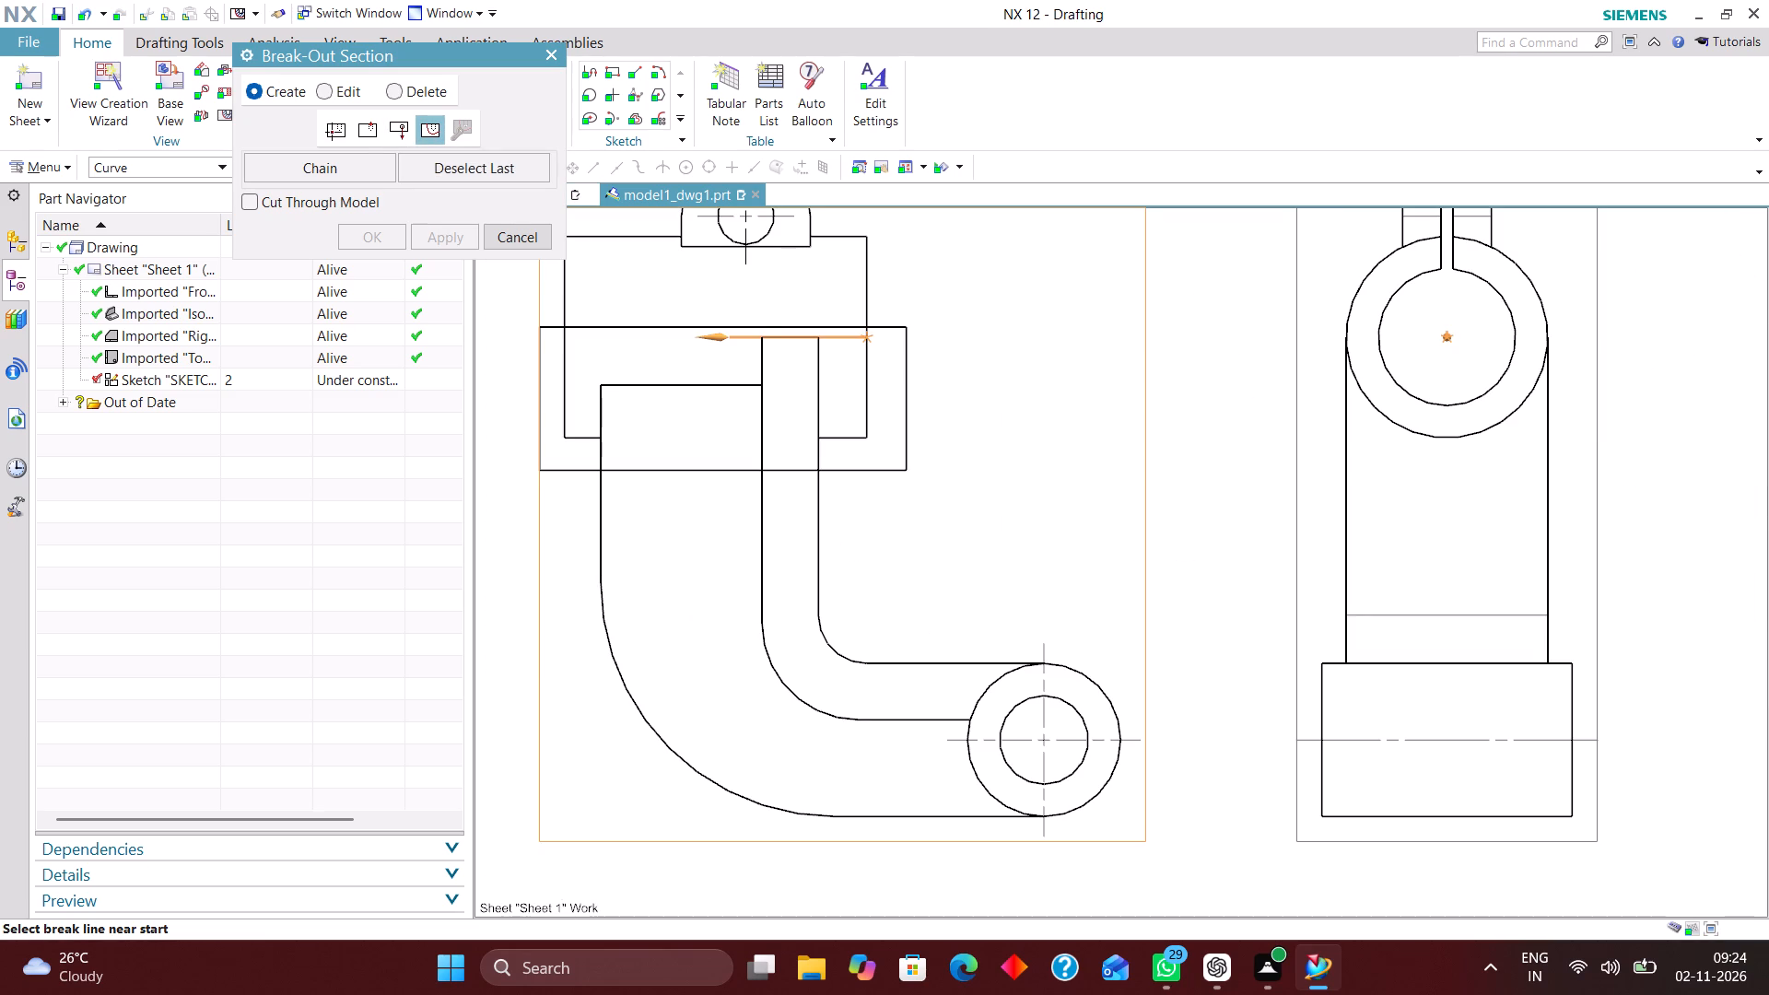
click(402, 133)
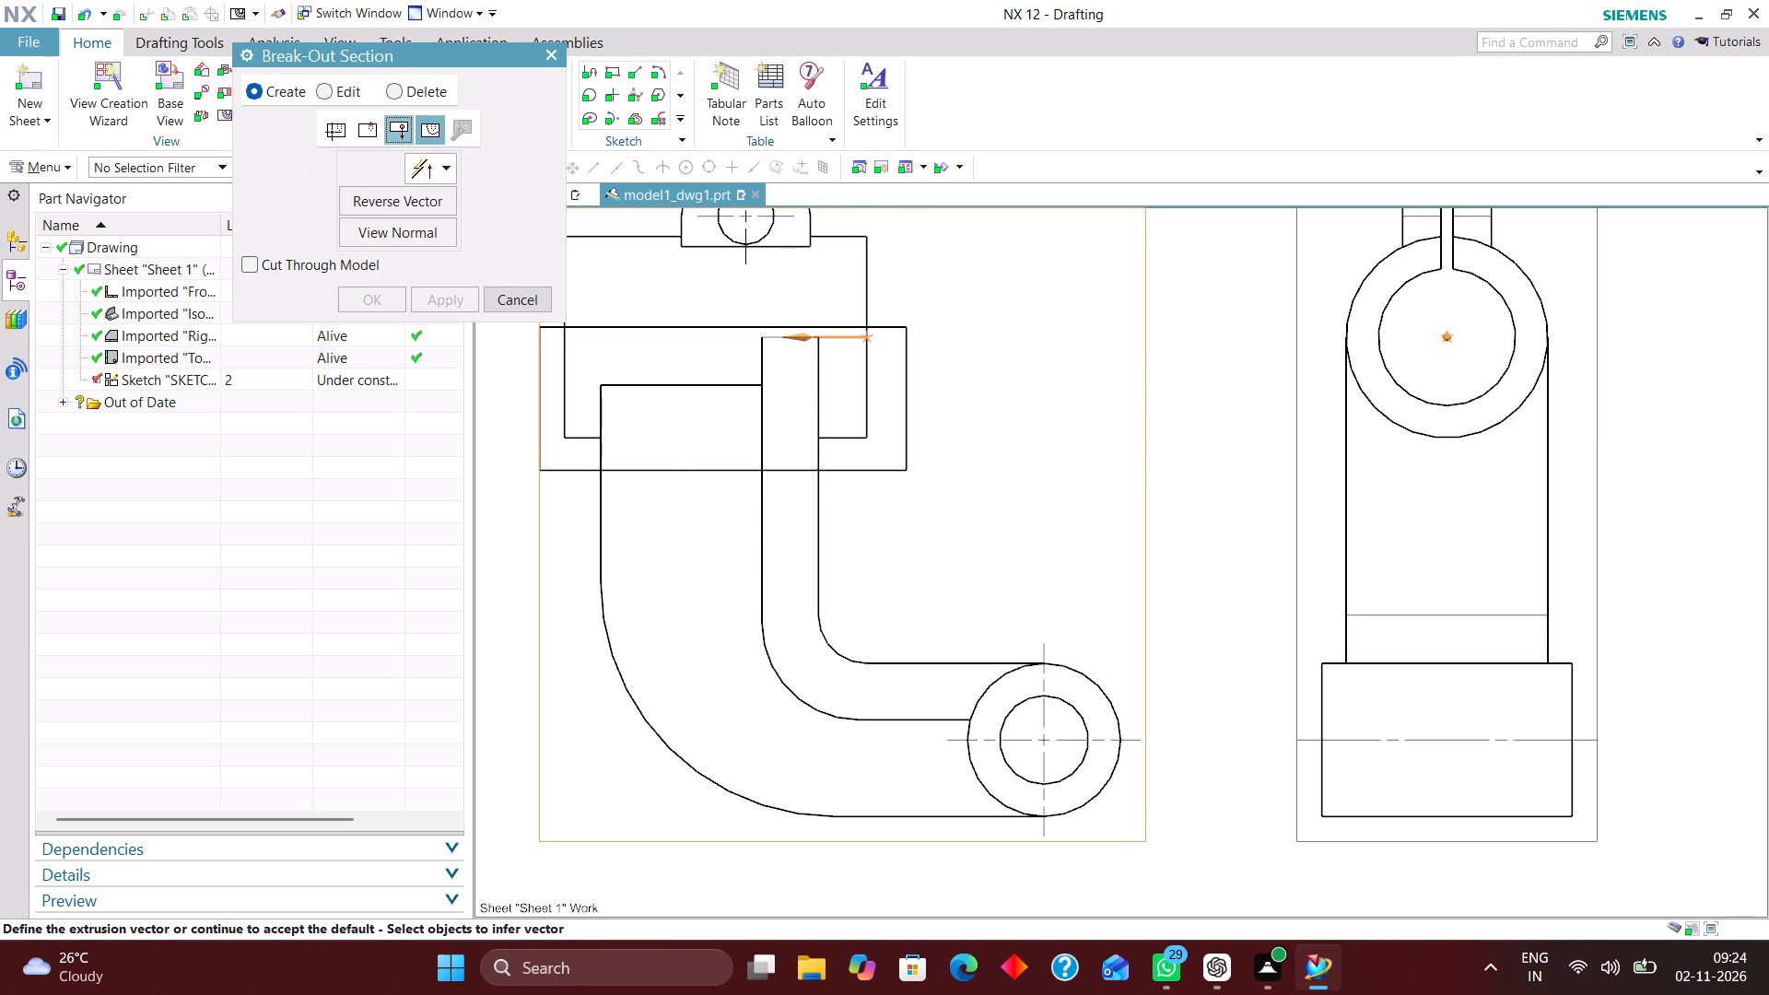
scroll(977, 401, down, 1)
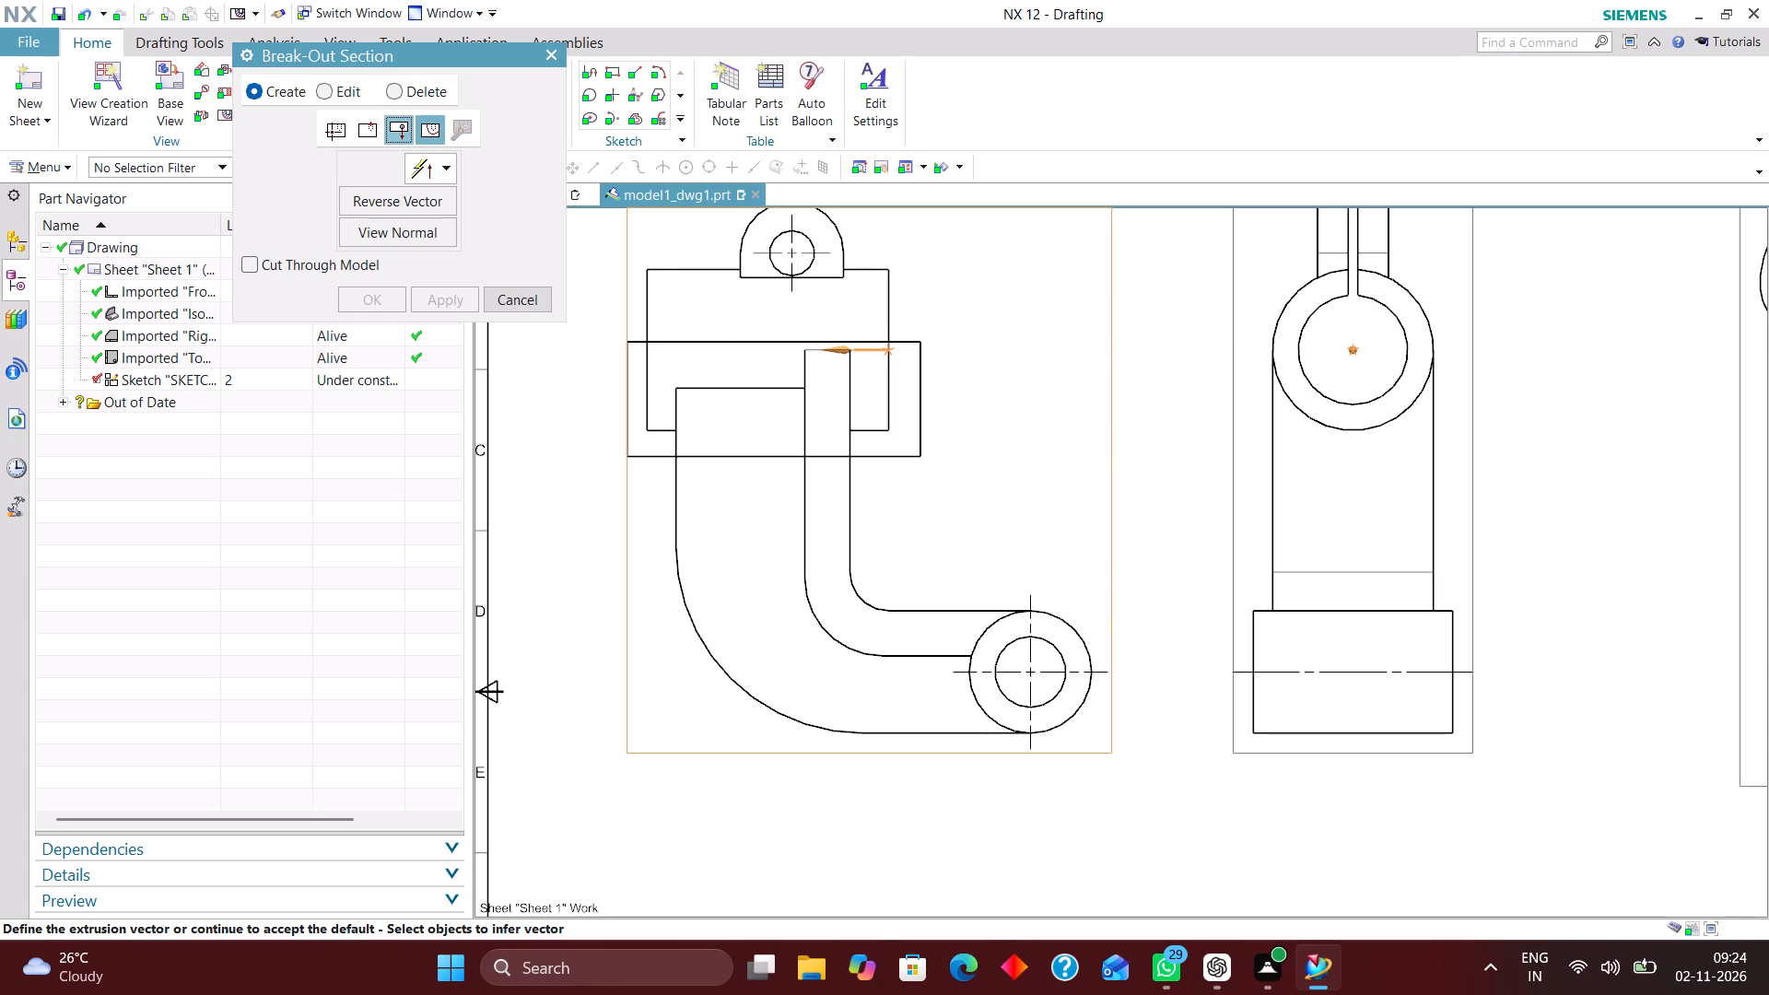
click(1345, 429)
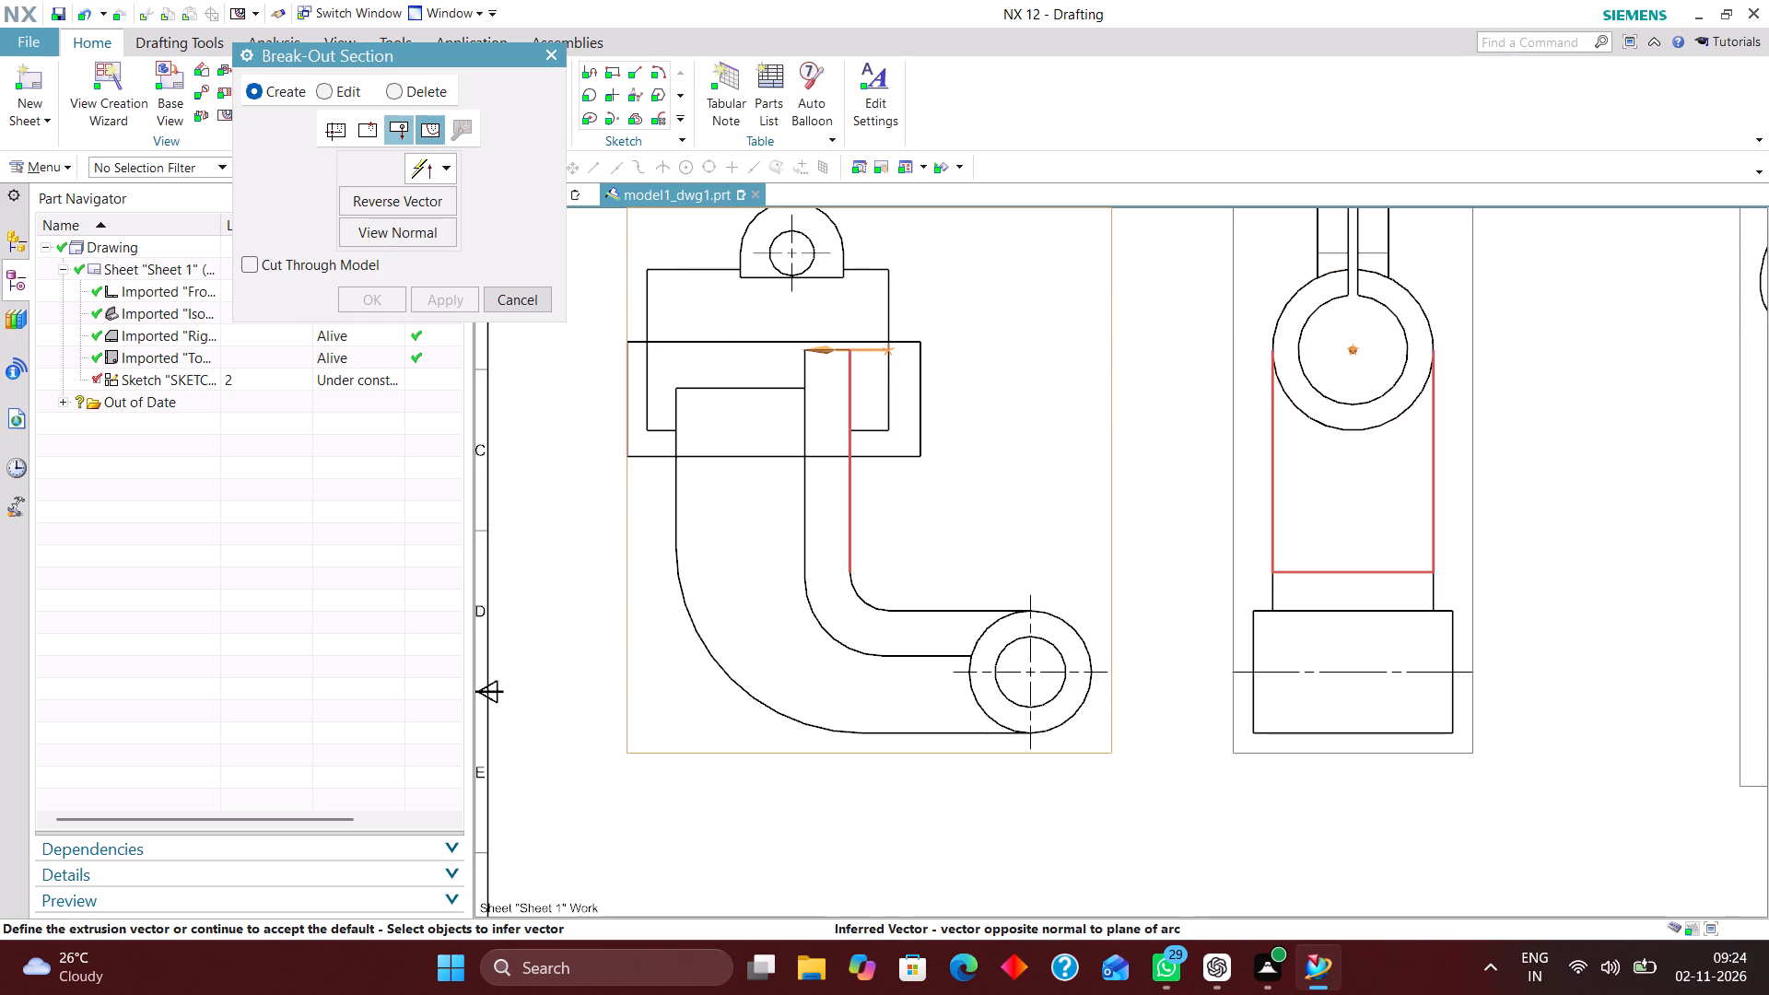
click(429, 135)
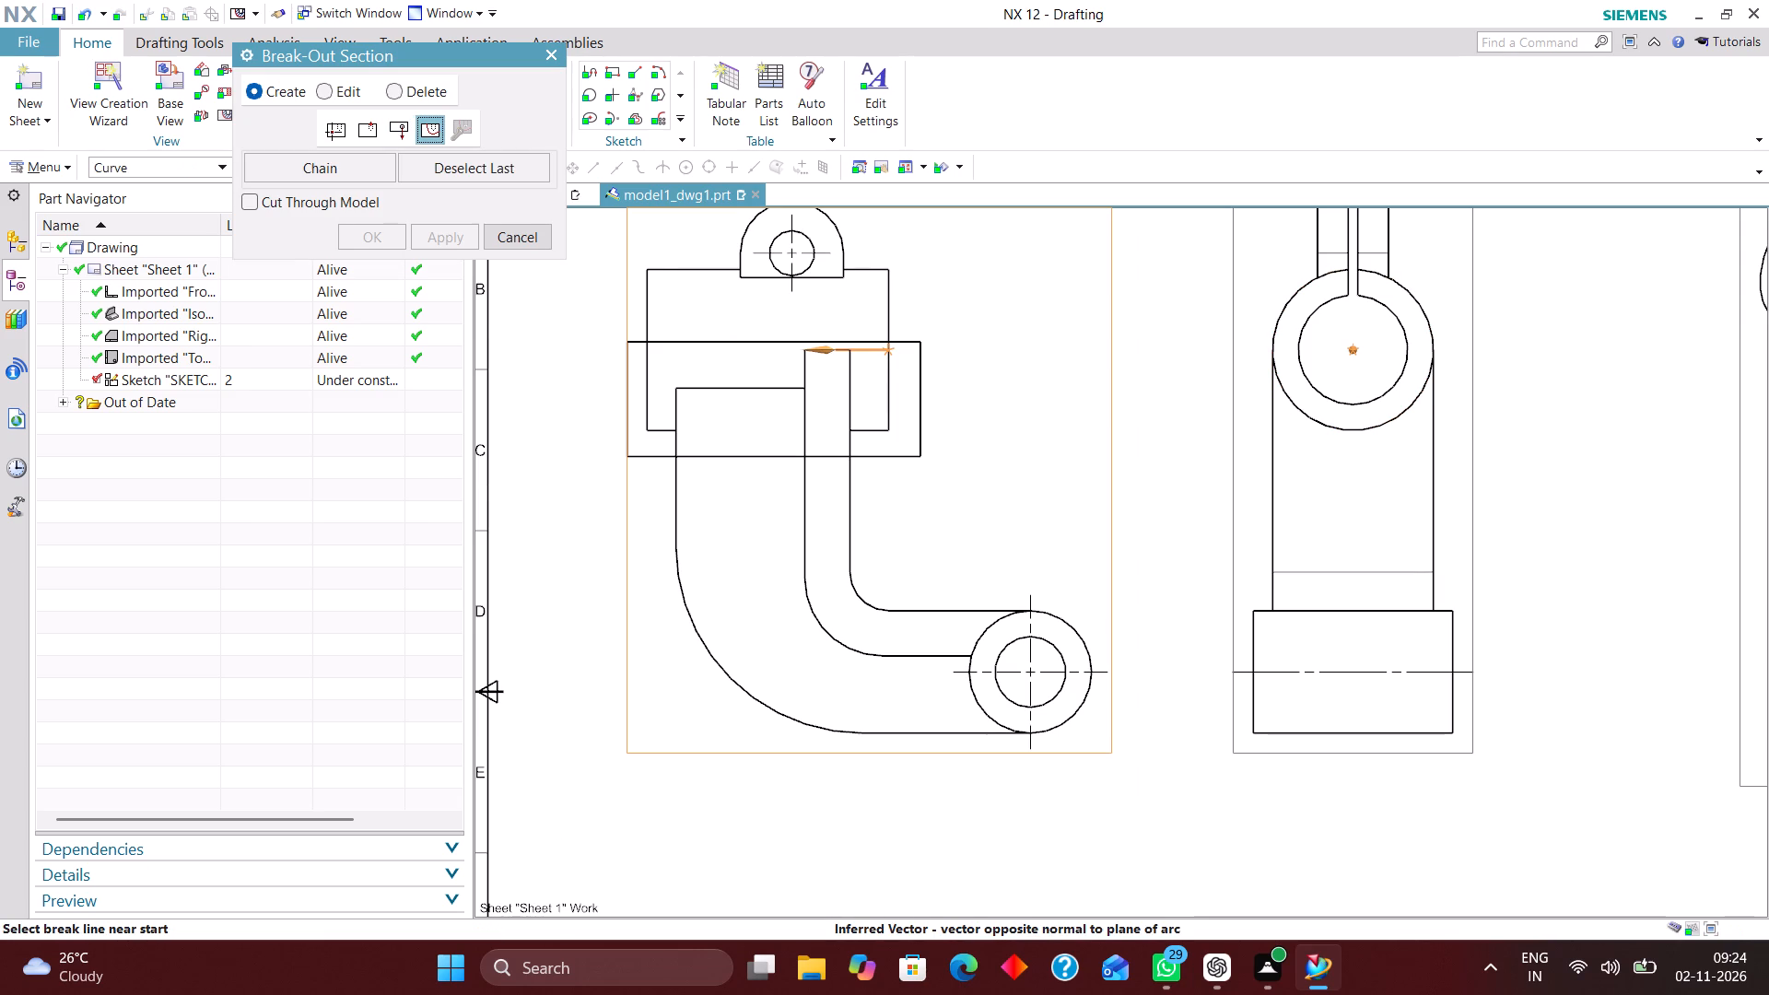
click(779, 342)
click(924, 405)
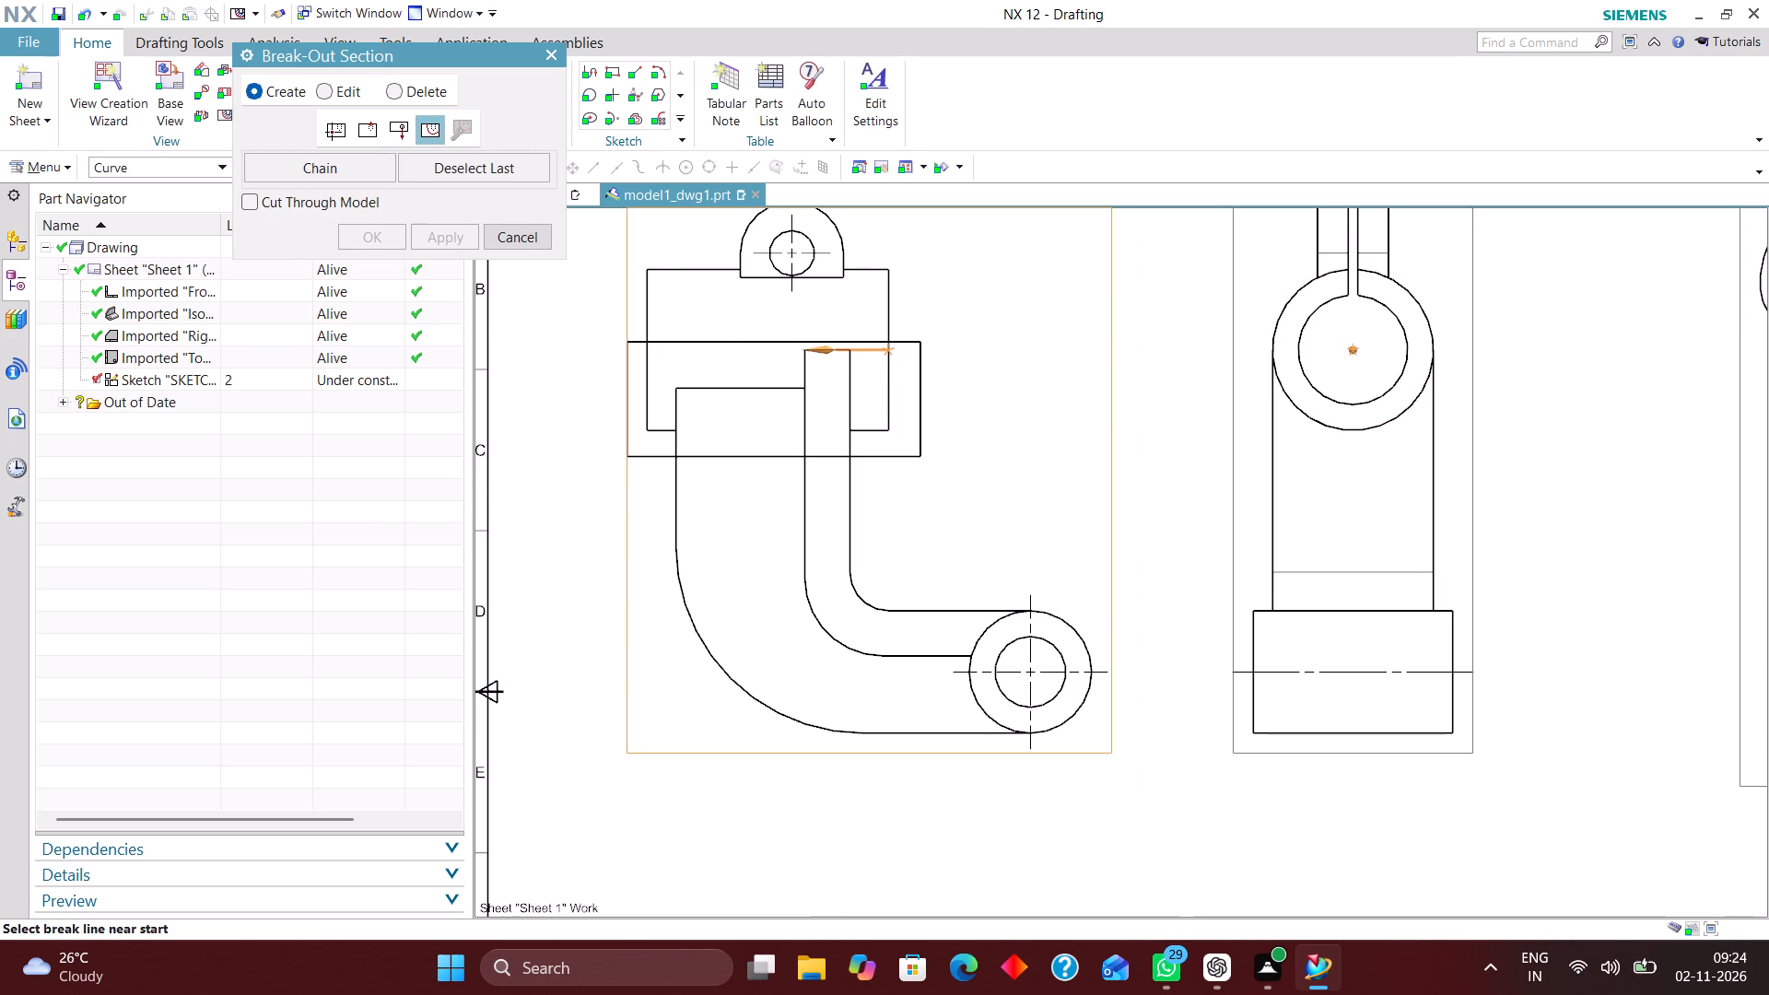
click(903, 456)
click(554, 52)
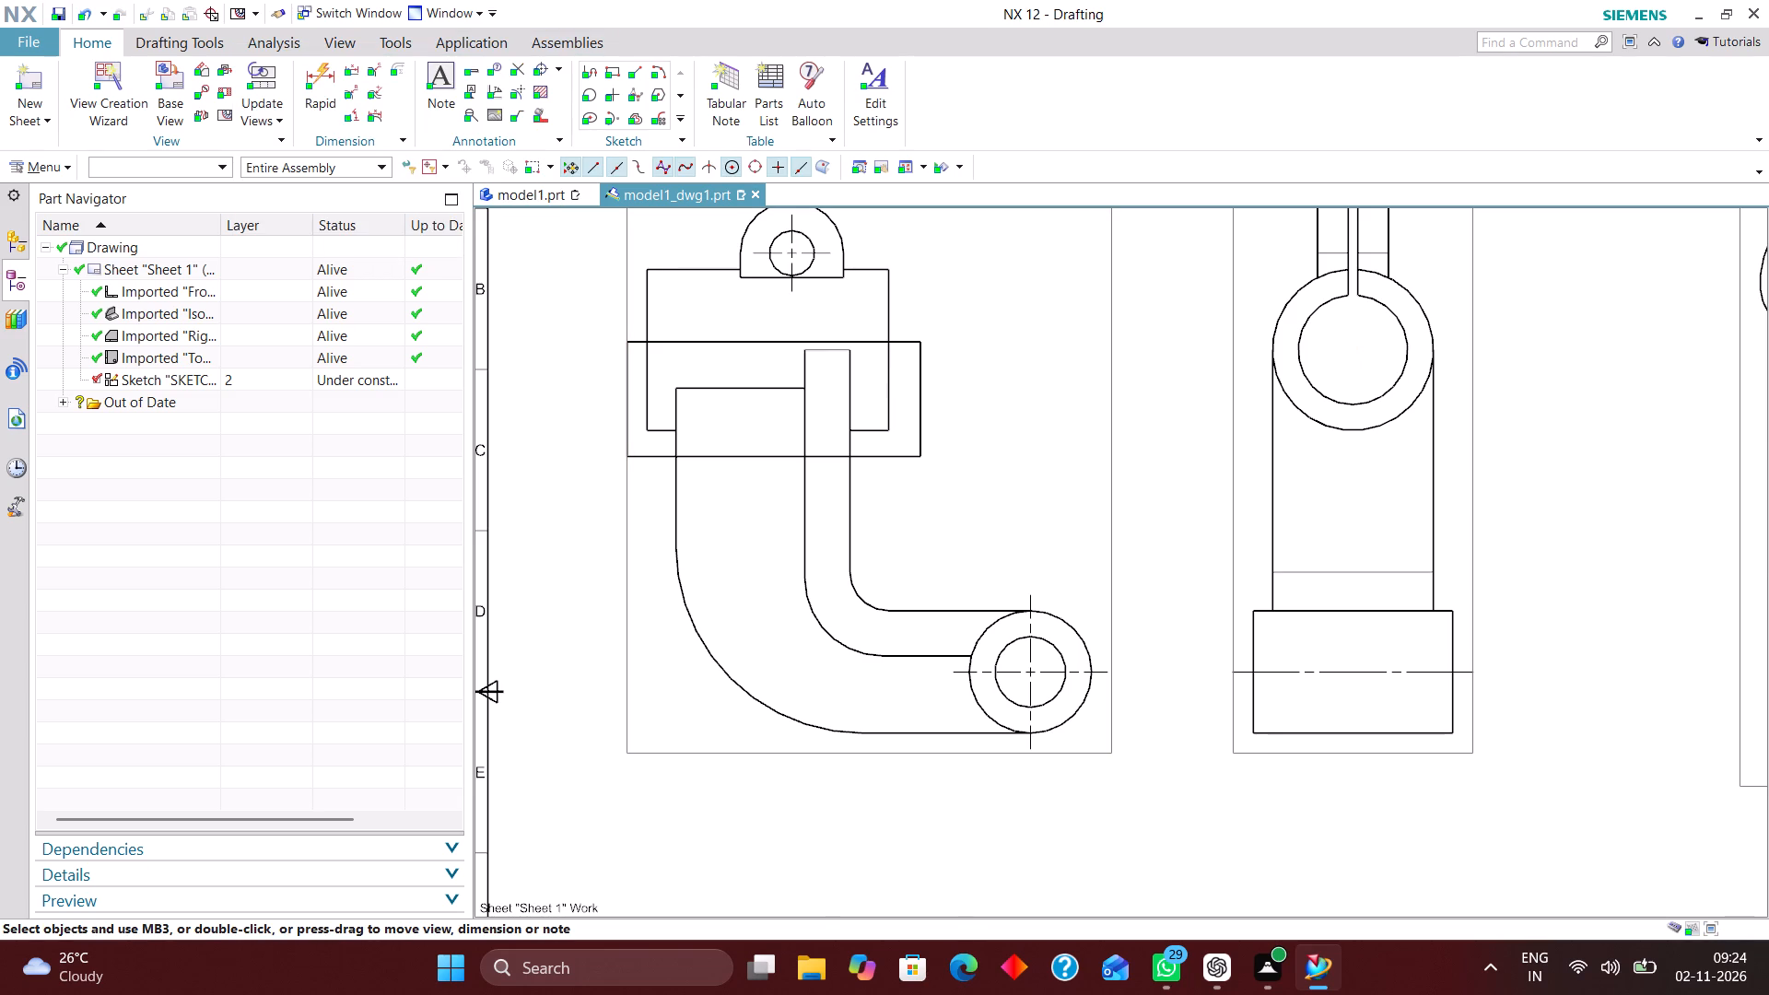
Delete the rectangle sketch from the front view.
right_drag(749, 455, 645, 441)
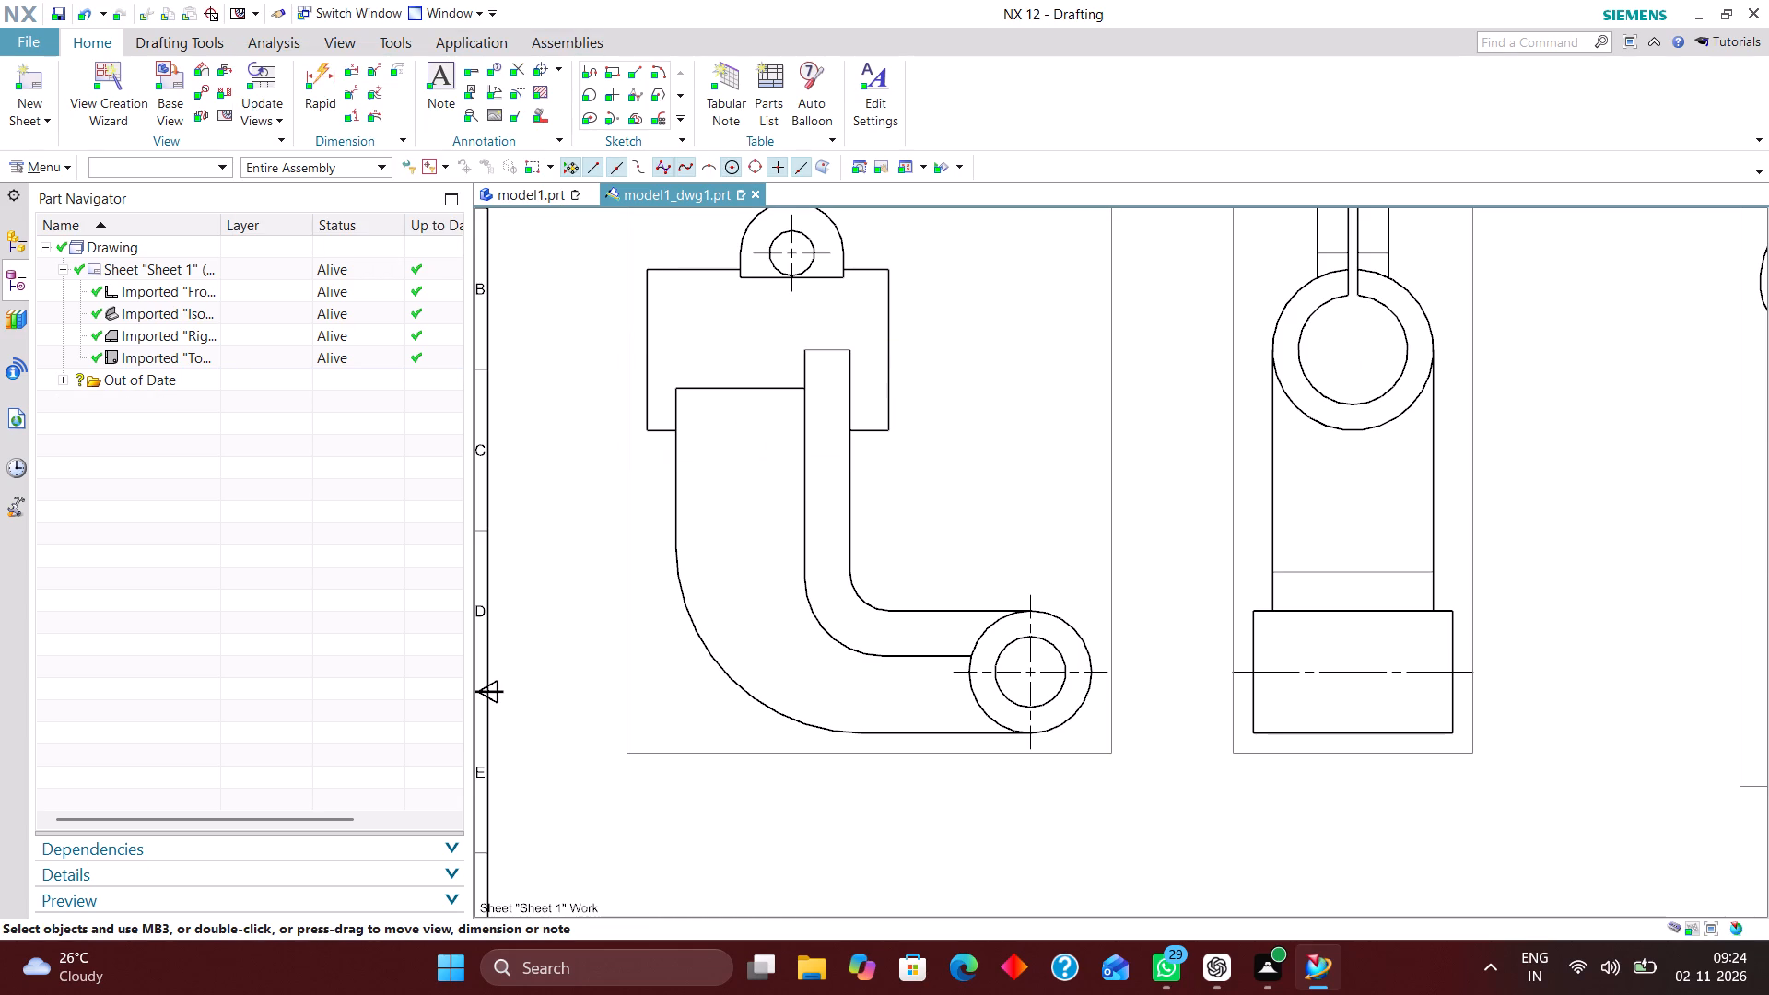
Dimension the lower boss's overall width in the right view with an inferred rapid dimension placed below the view.
scroll(902, 322, down, 2)
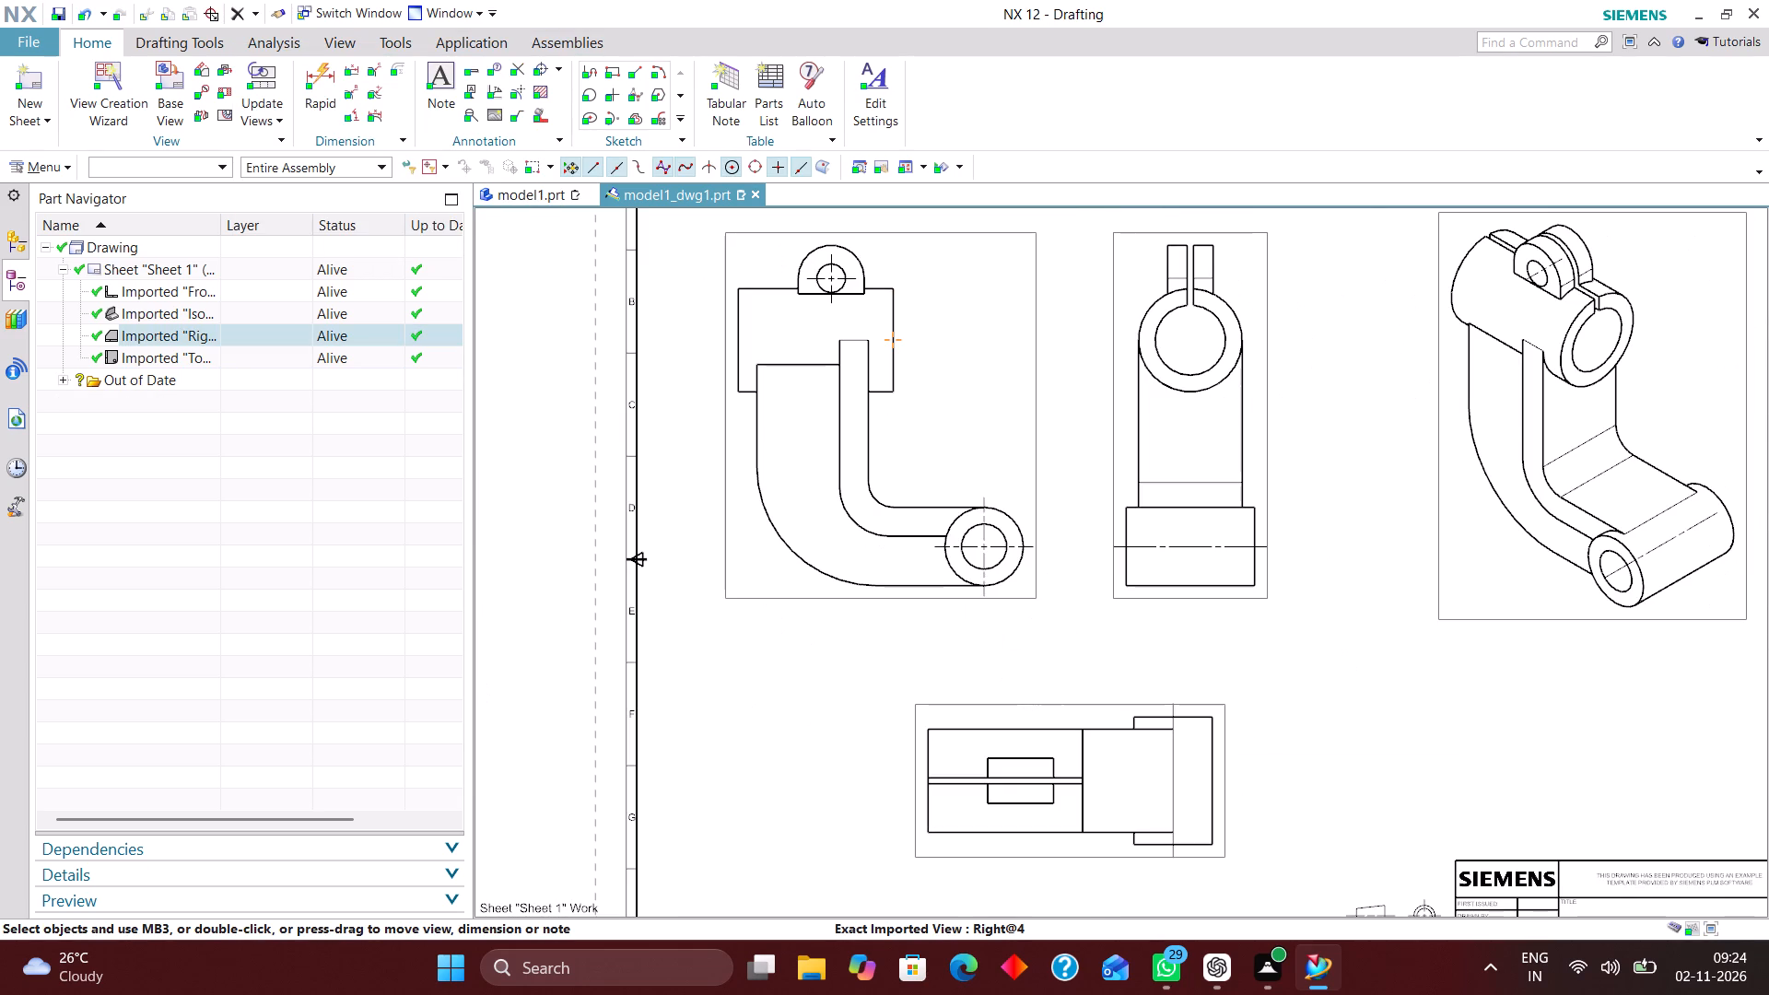
right_drag(1374, 374, 1311, 454)
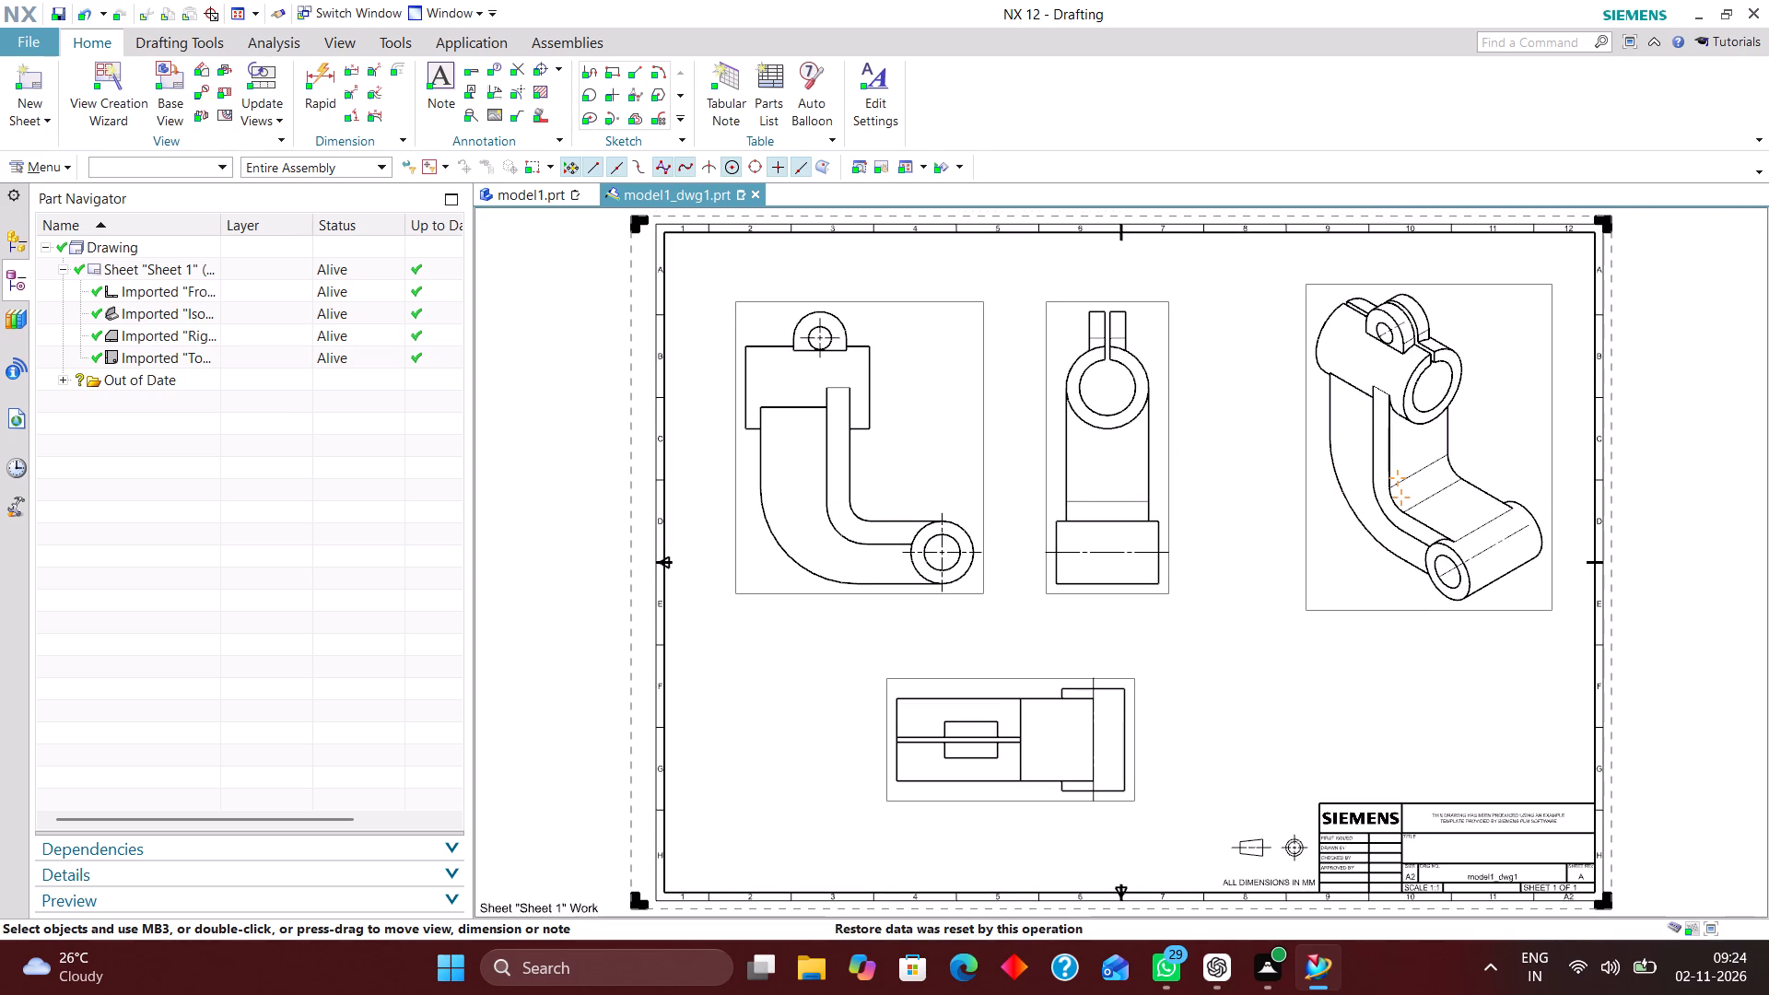
click(328, 76)
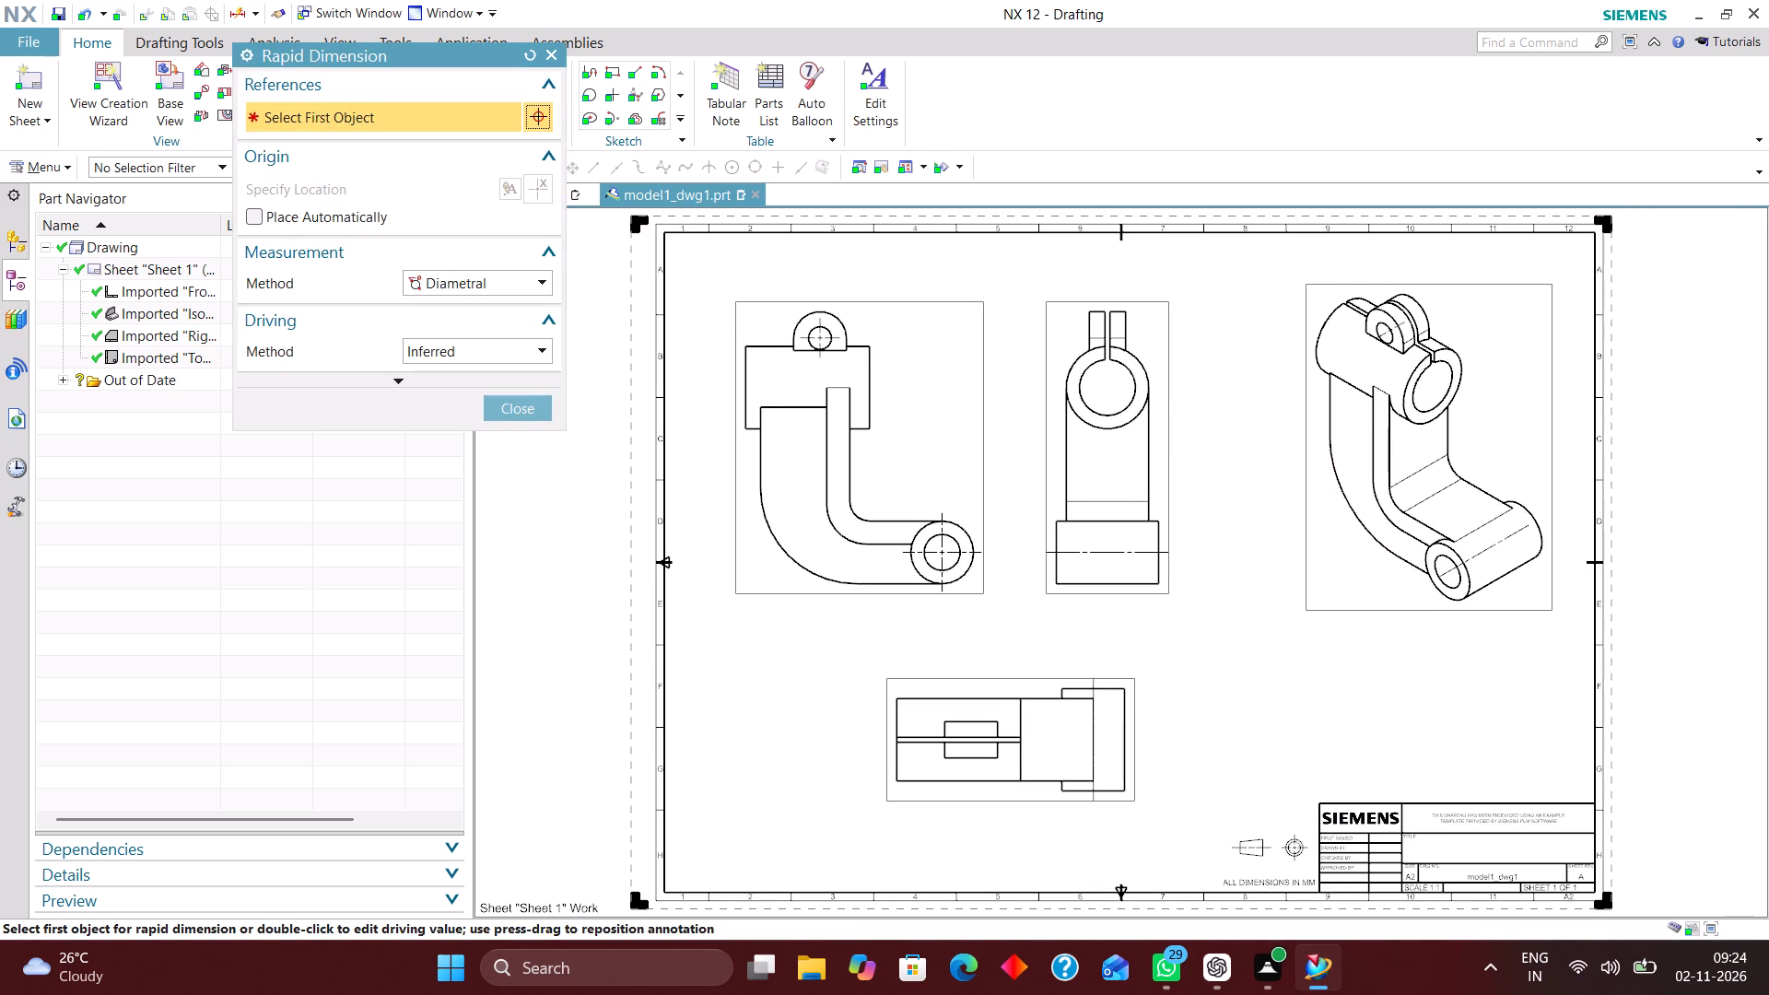
click(475, 283)
click(480, 308)
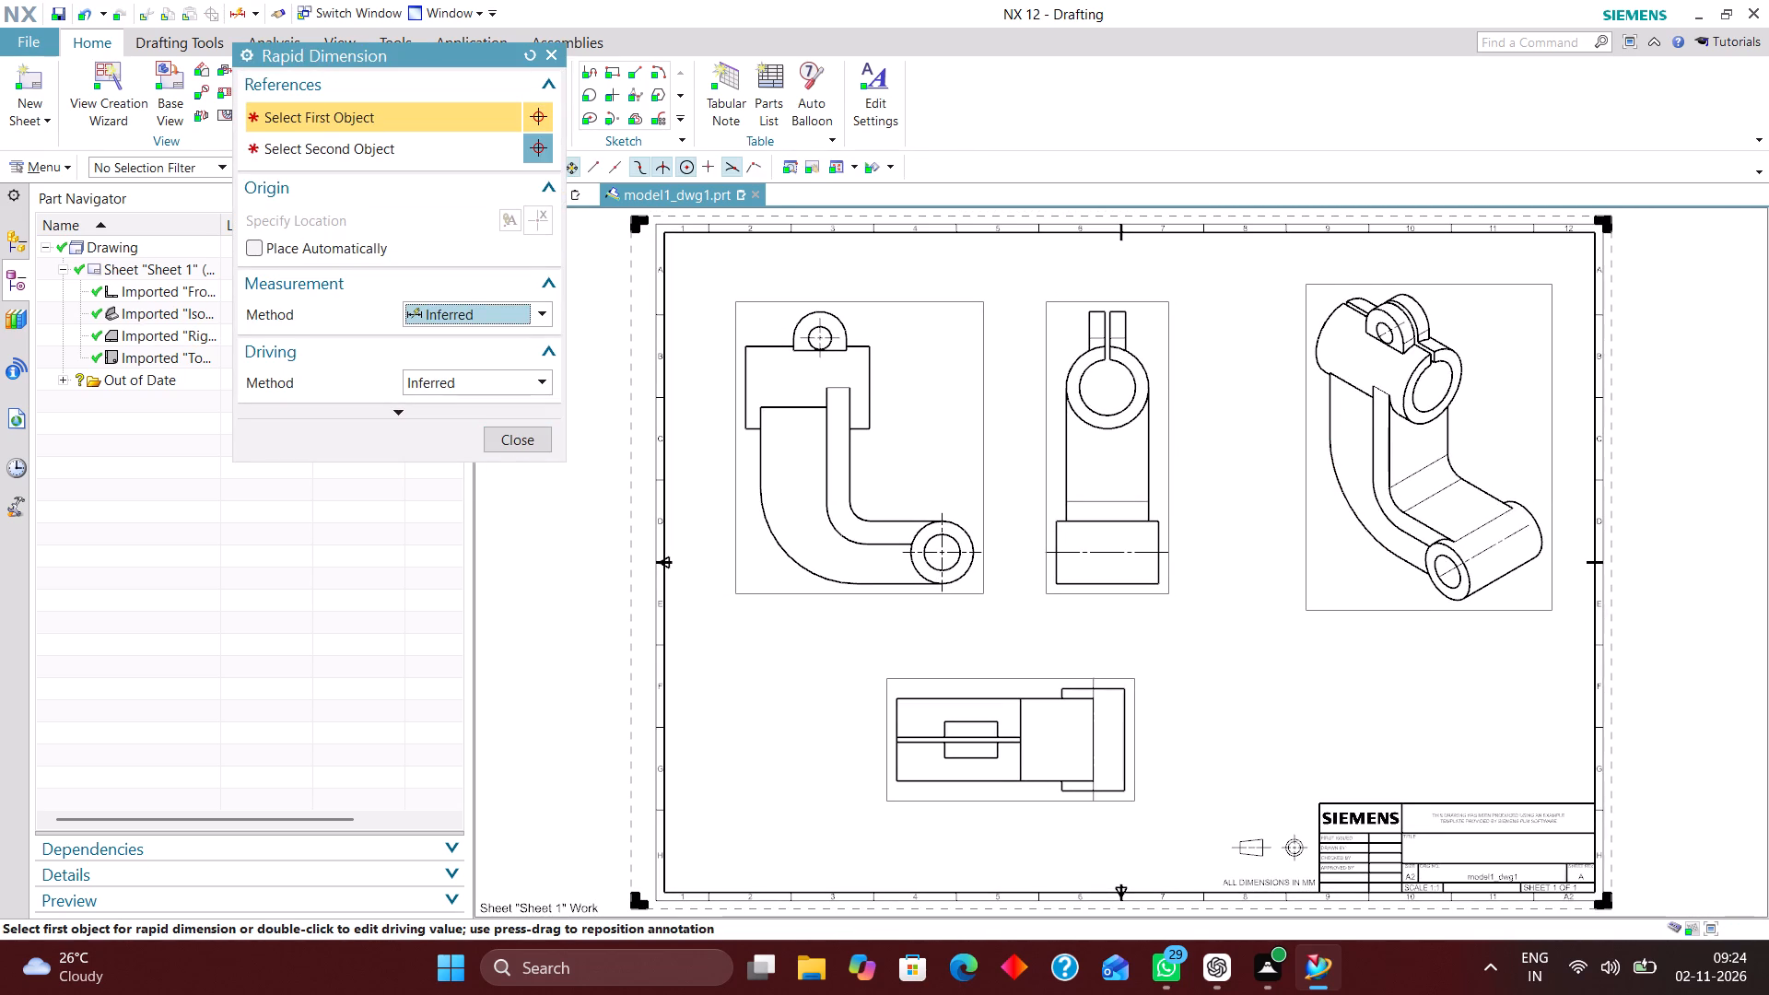
scroll(1076, 627, up, 4)
click(1026, 528)
click(1281, 522)
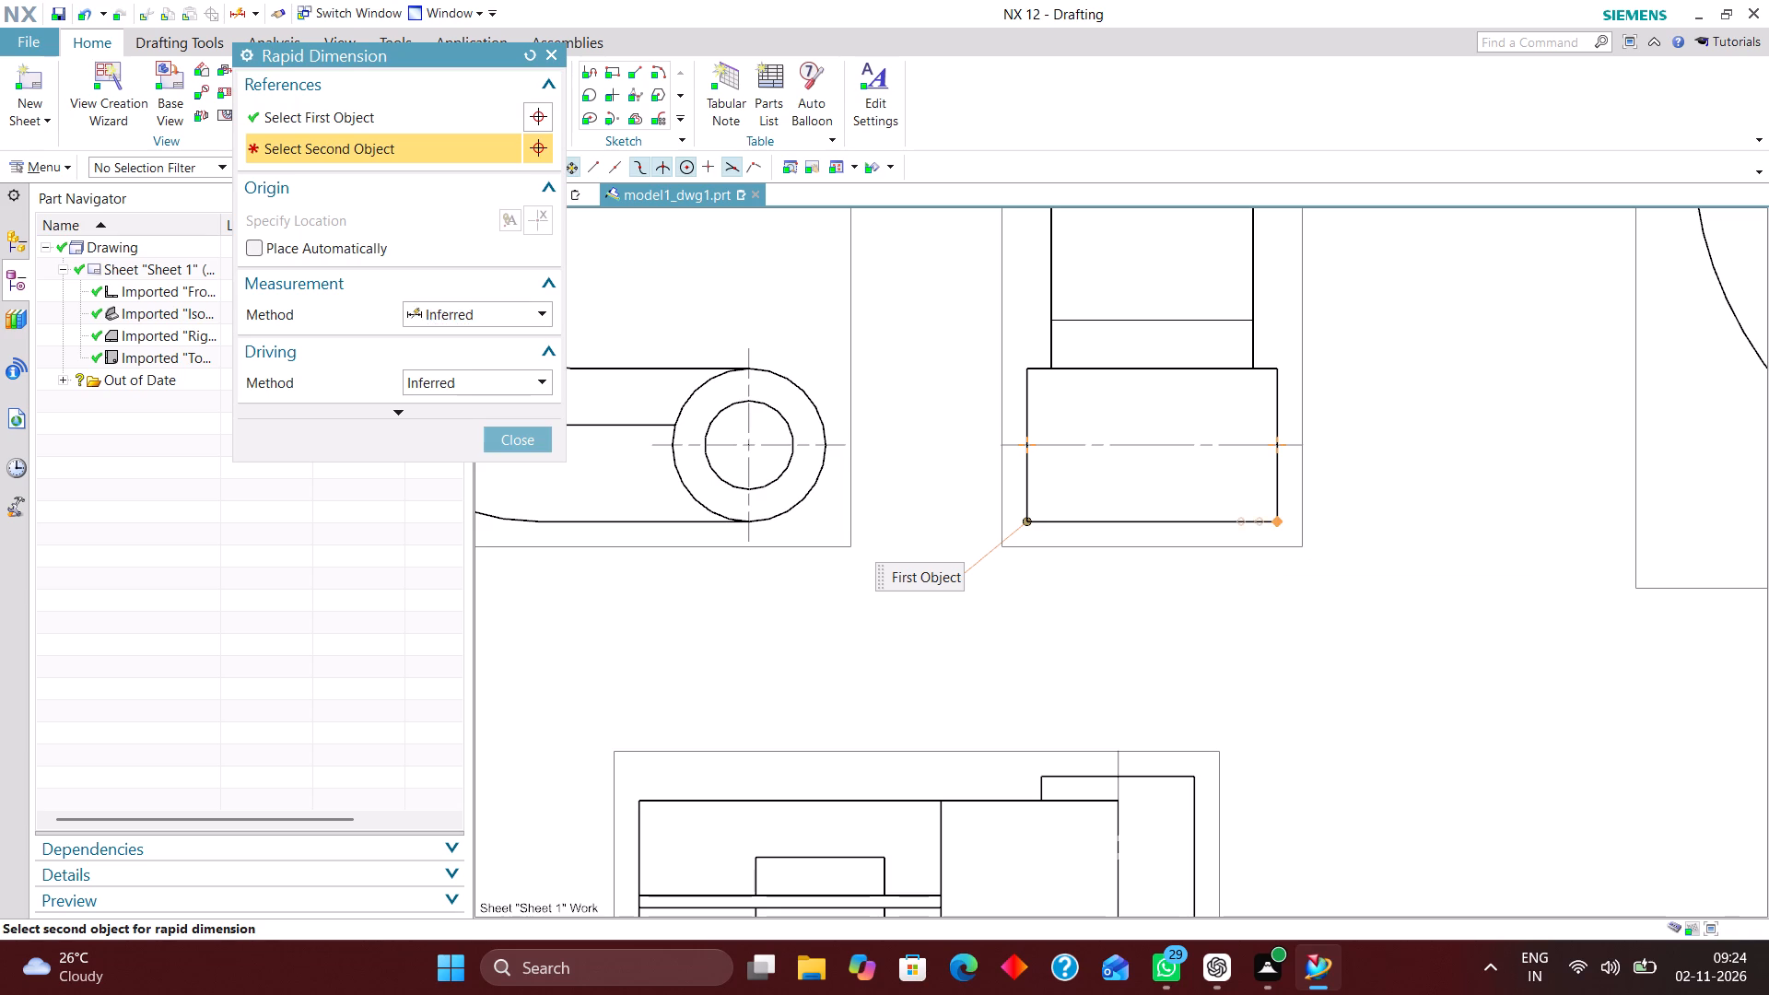
click(1154, 613)
Dimension the arm's width between its two vertical edges in the right view, placing the dimension inside the arm.
scroll(1153, 705, down, 2)
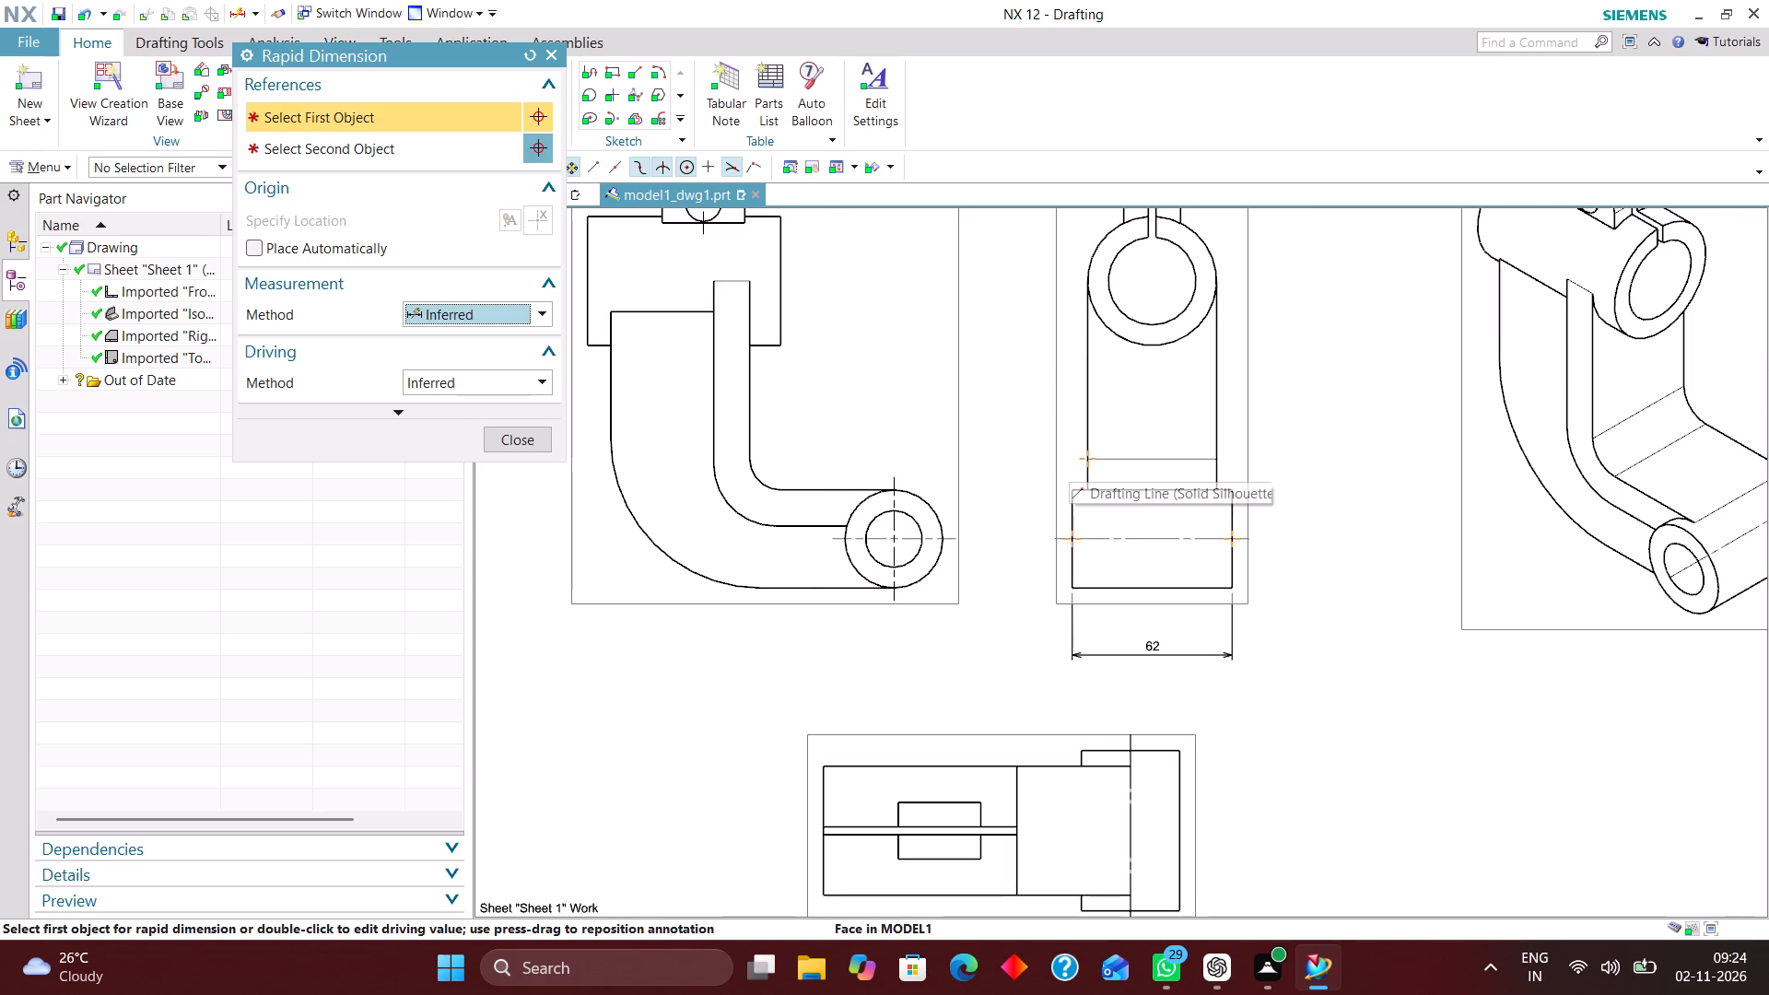
scroll(1089, 491, down, 1)
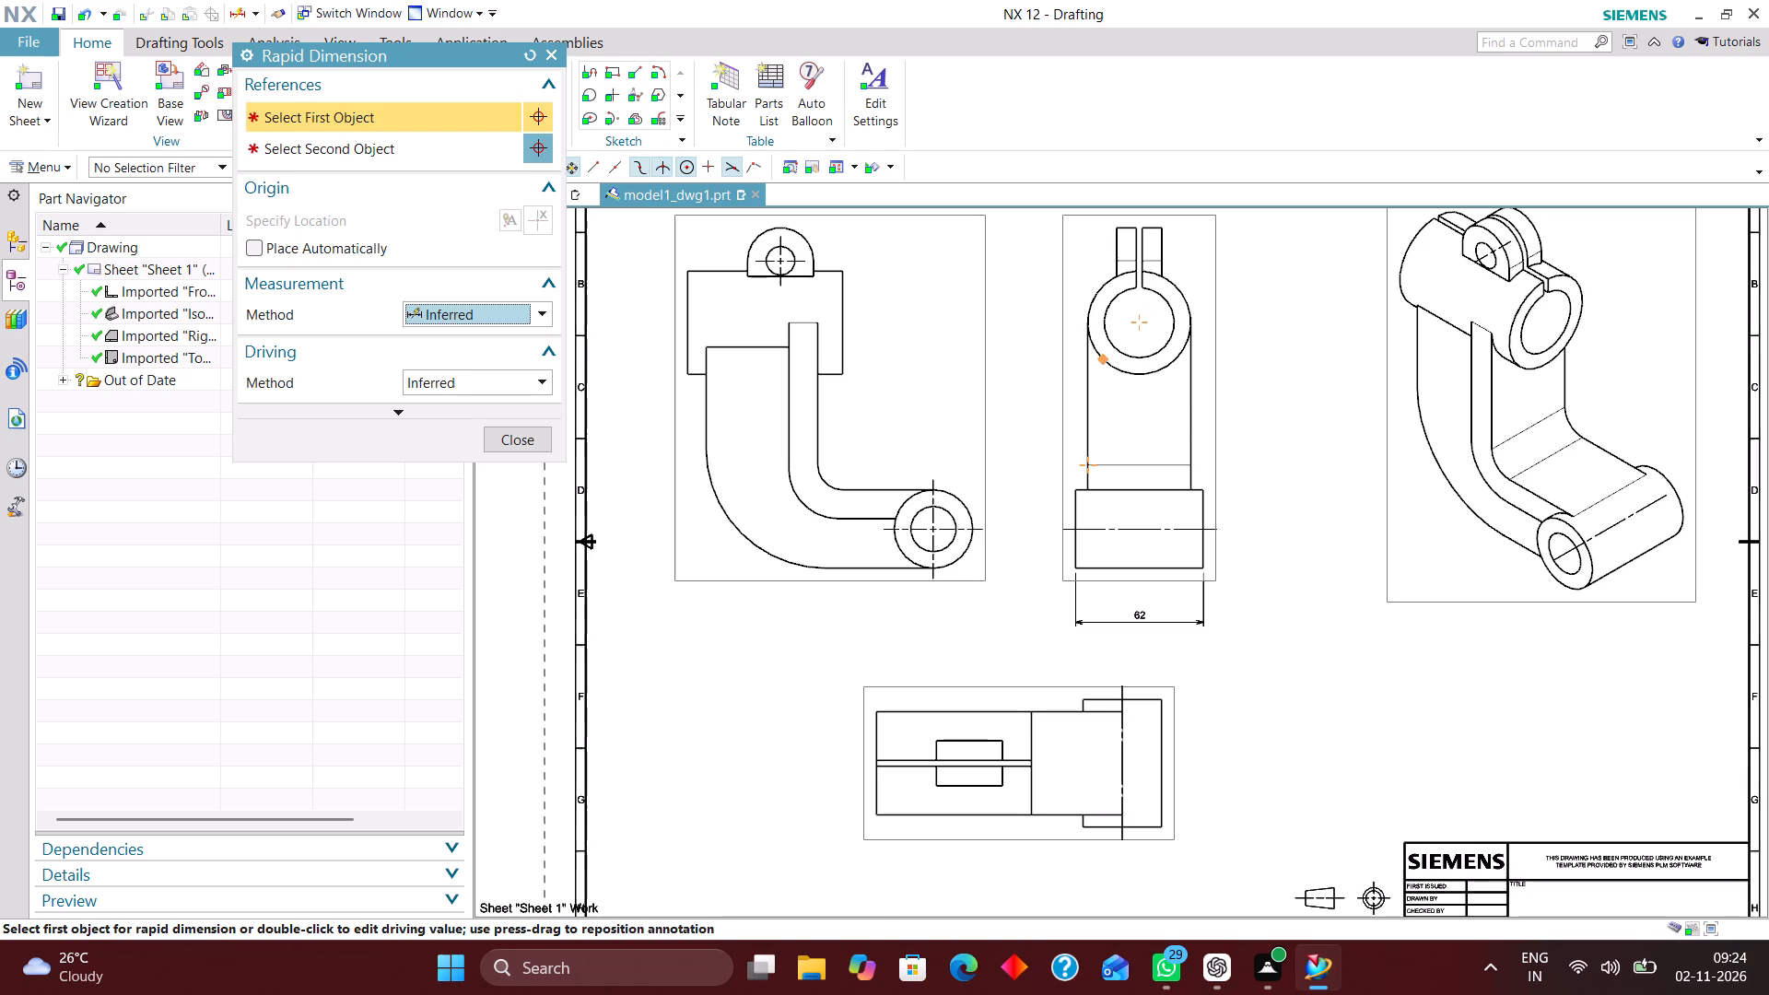
click(1089, 397)
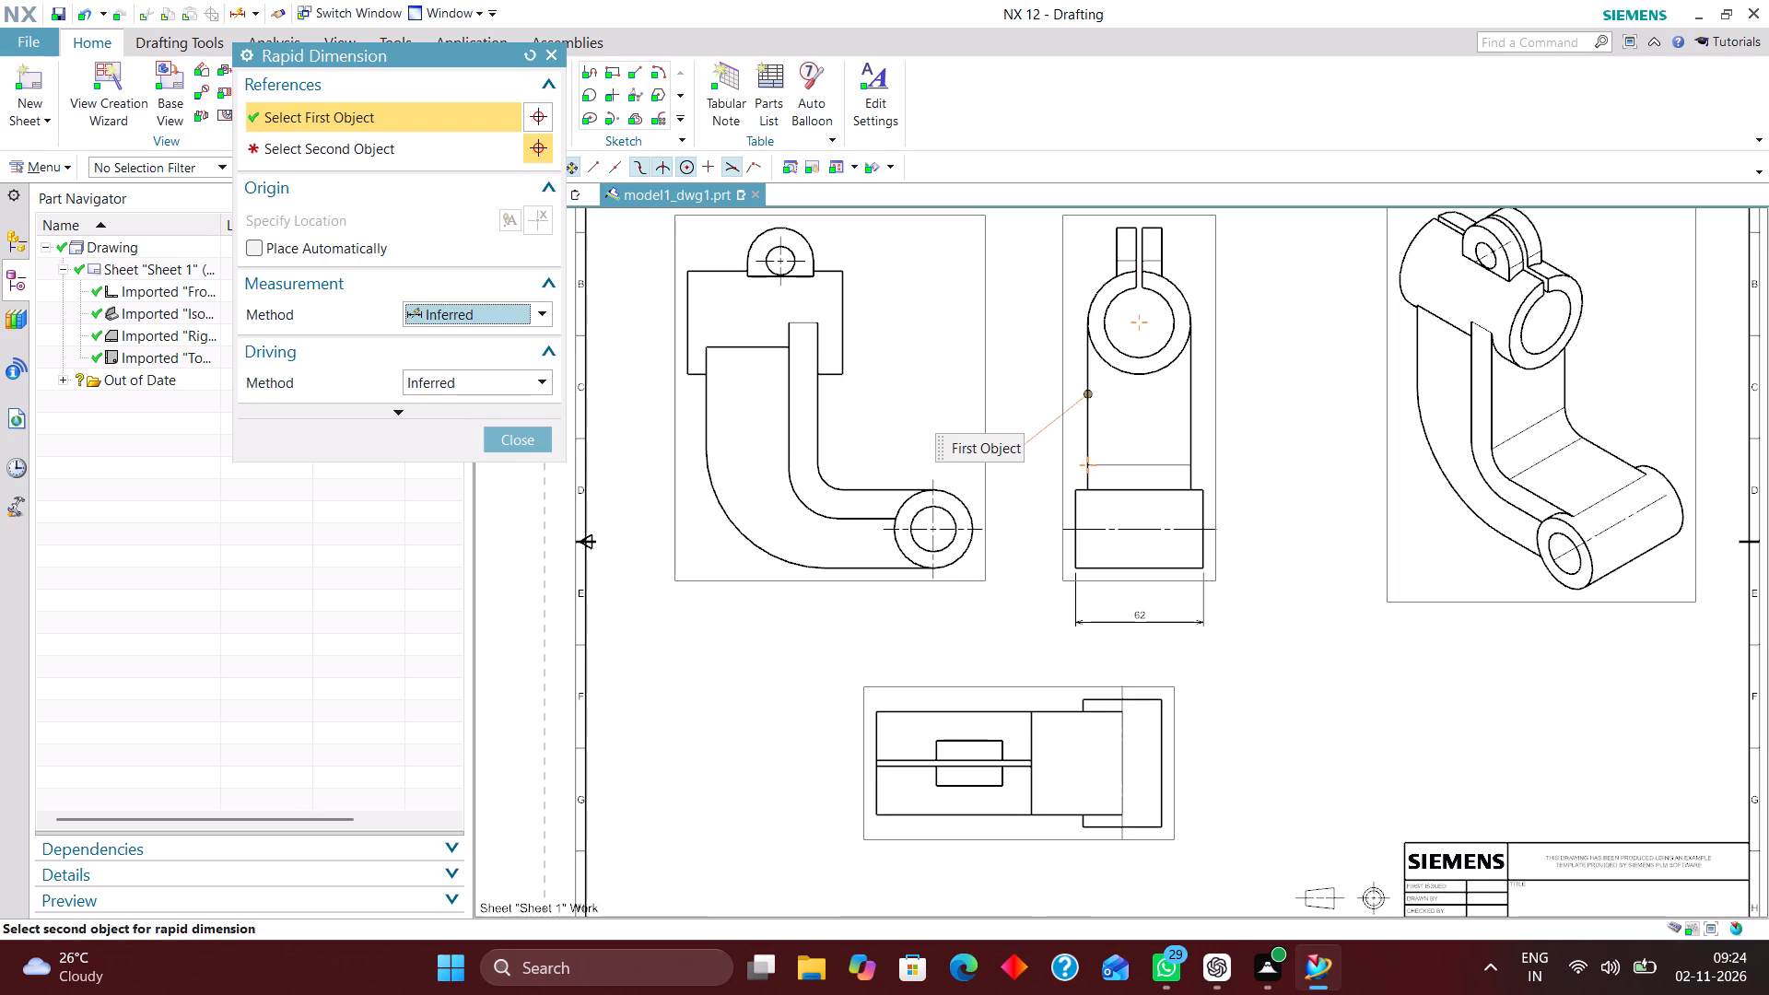
click(1191, 394)
click(1145, 413)
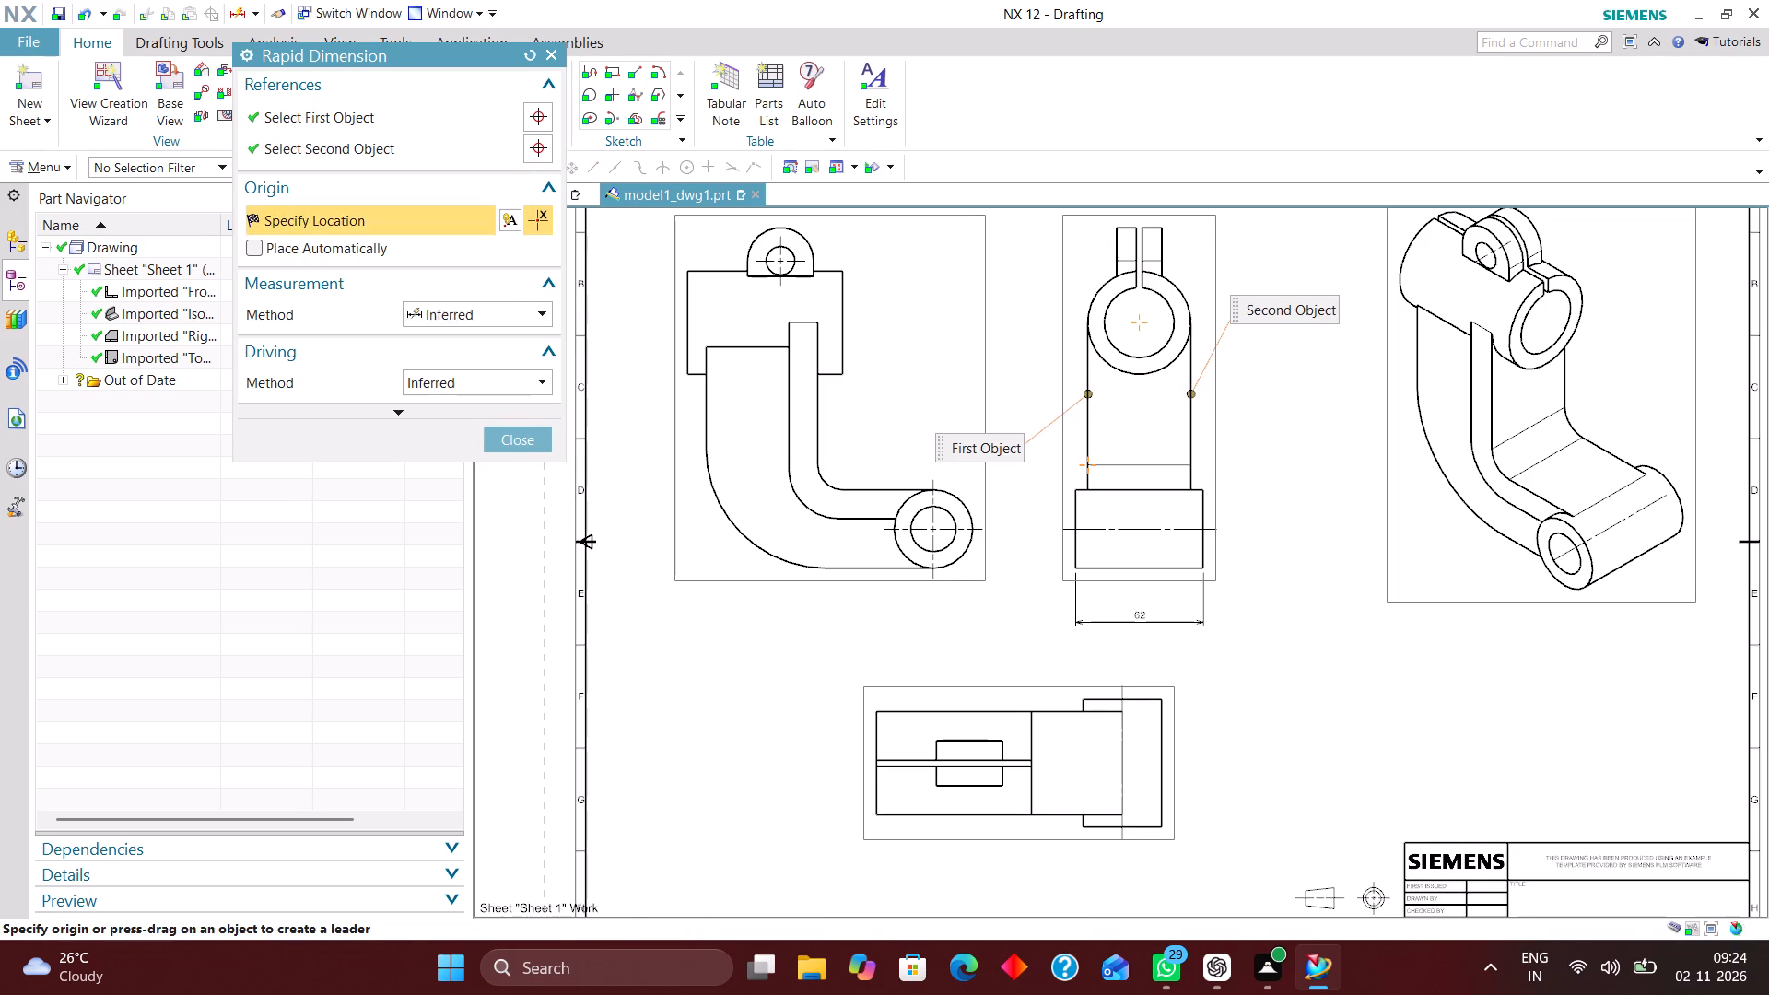
Dimension the overall width across the two clamp lugs in the right view, placing the dimension above the lugs.
scroll(1158, 526, down, 2)
scroll(1136, 339, up, 7)
click(1130, 357)
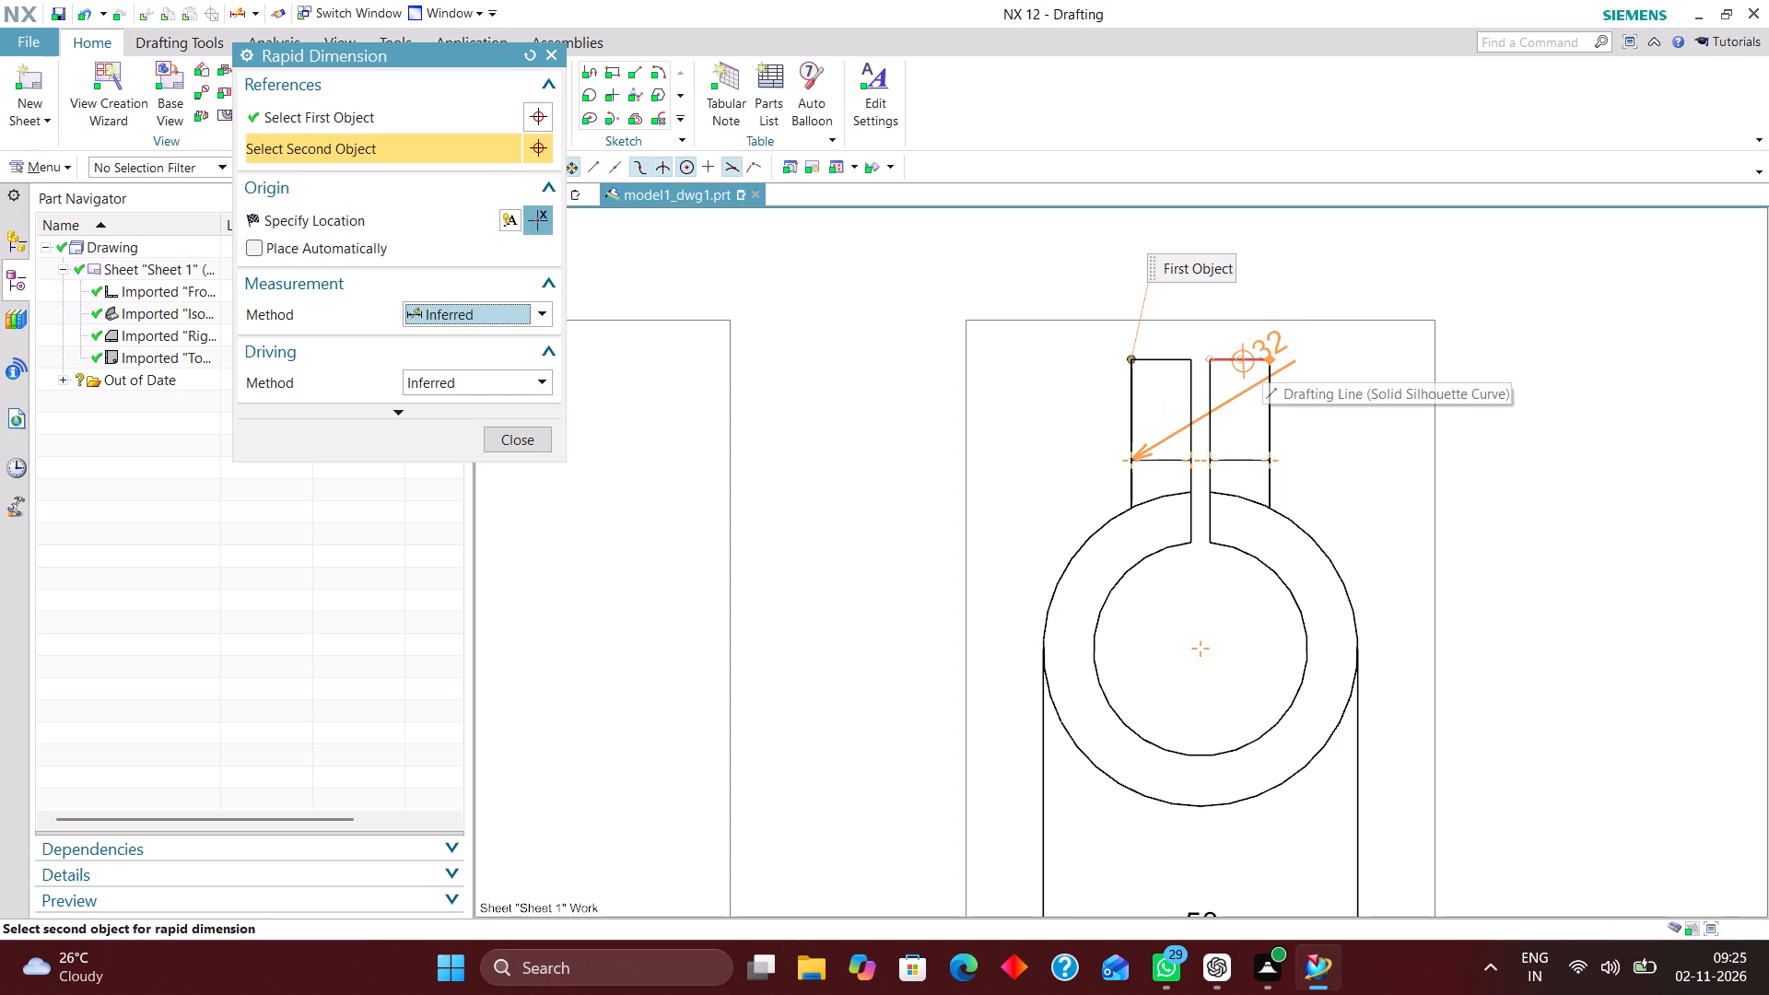
click(1269, 357)
scroll(1219, 452, down, 3)
scroll(1212, 327, up, 5)
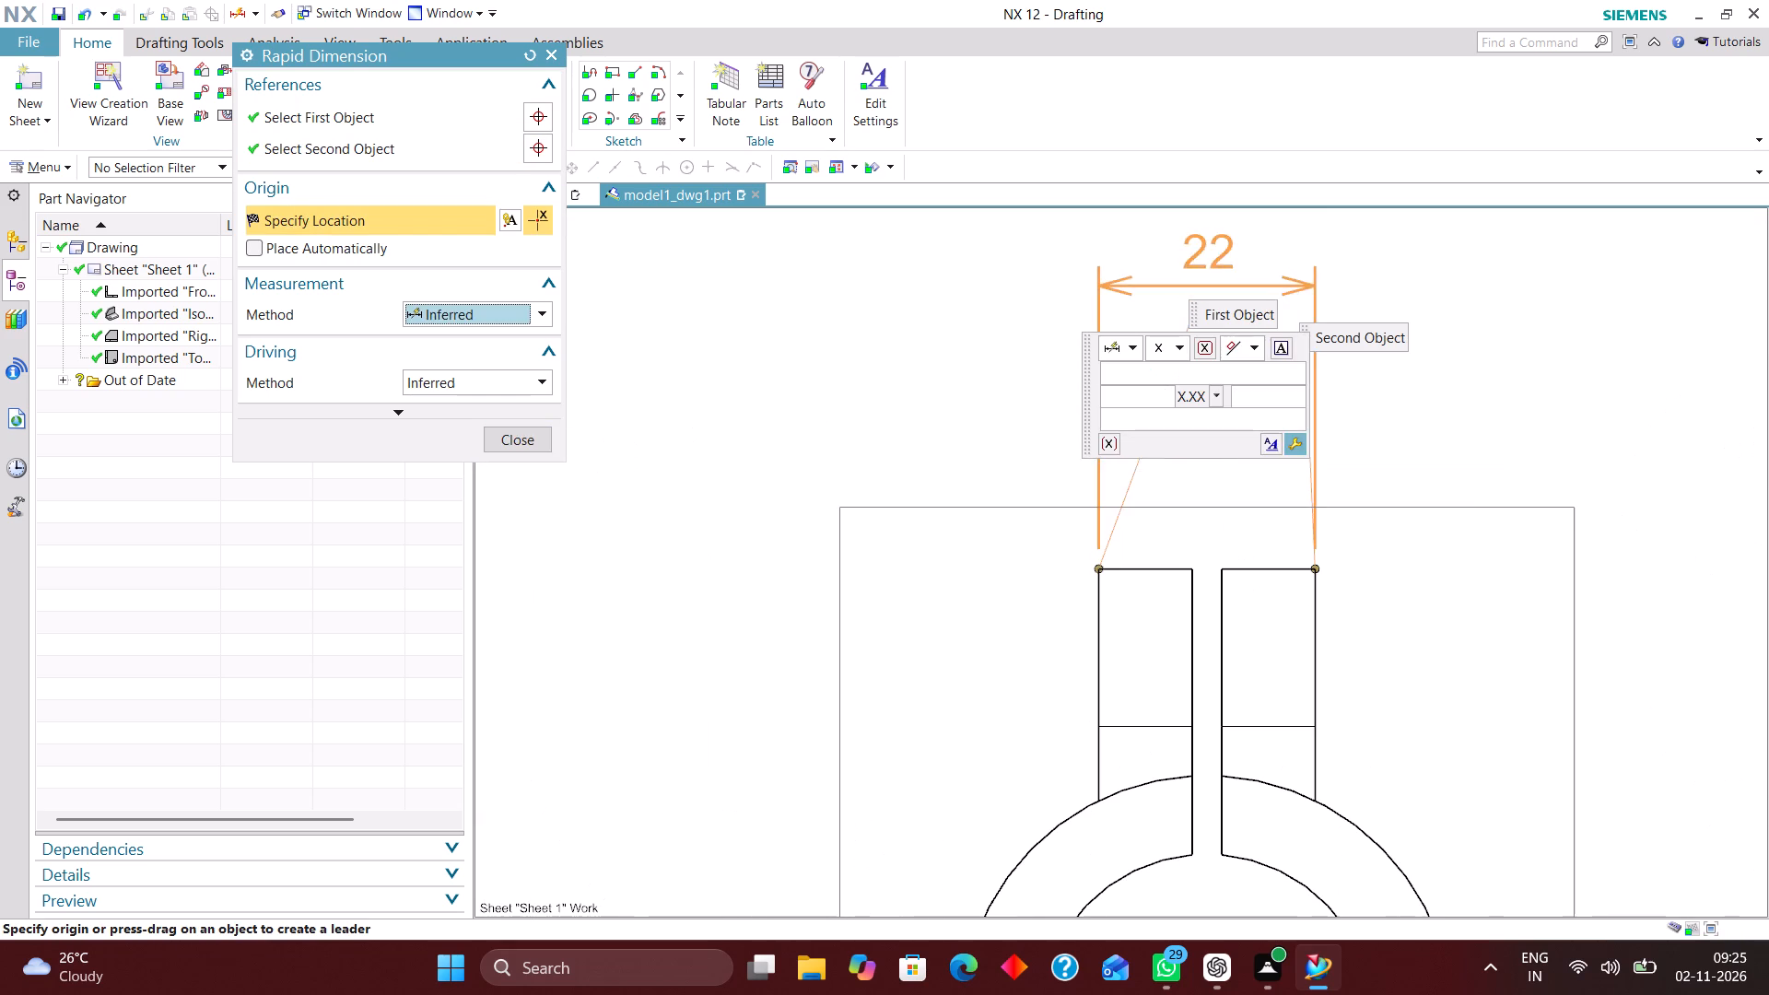
click(1211, 316)
scroll(1180, 391, down, 2)
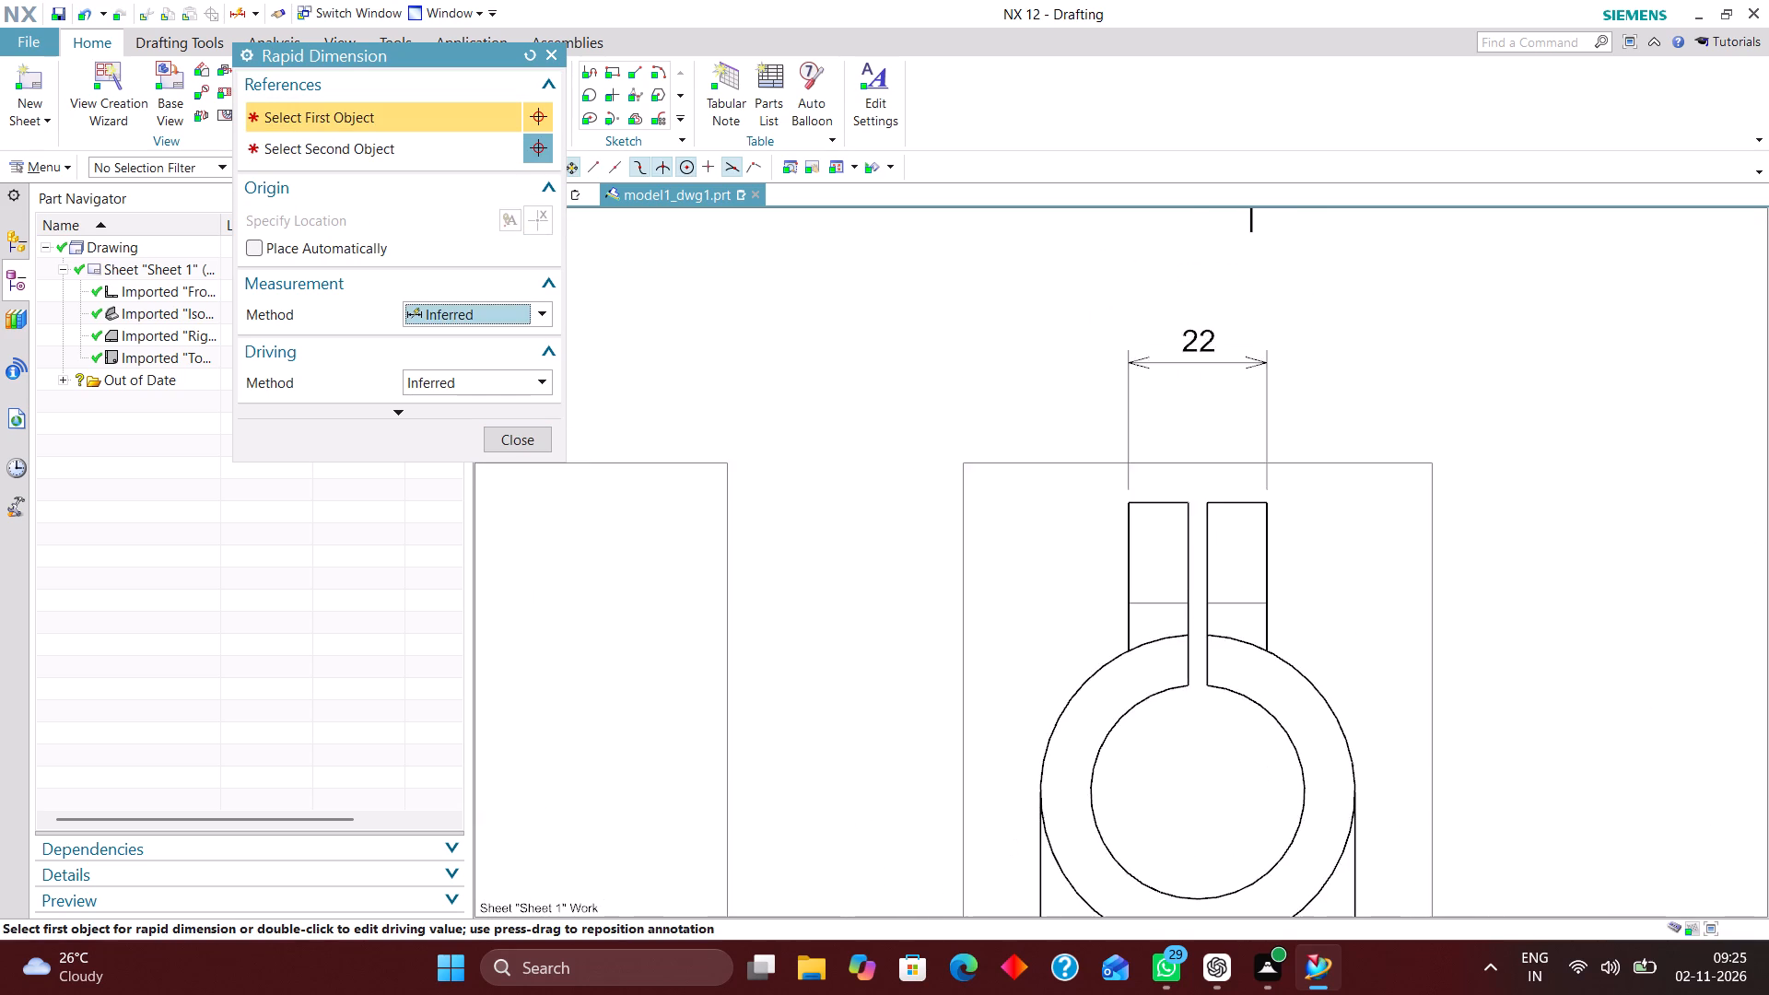
Dimension the slot gap between the two clamp lugs in the right view, placing the dimension above the lugs.
scroll(1203, 463, up, 5)
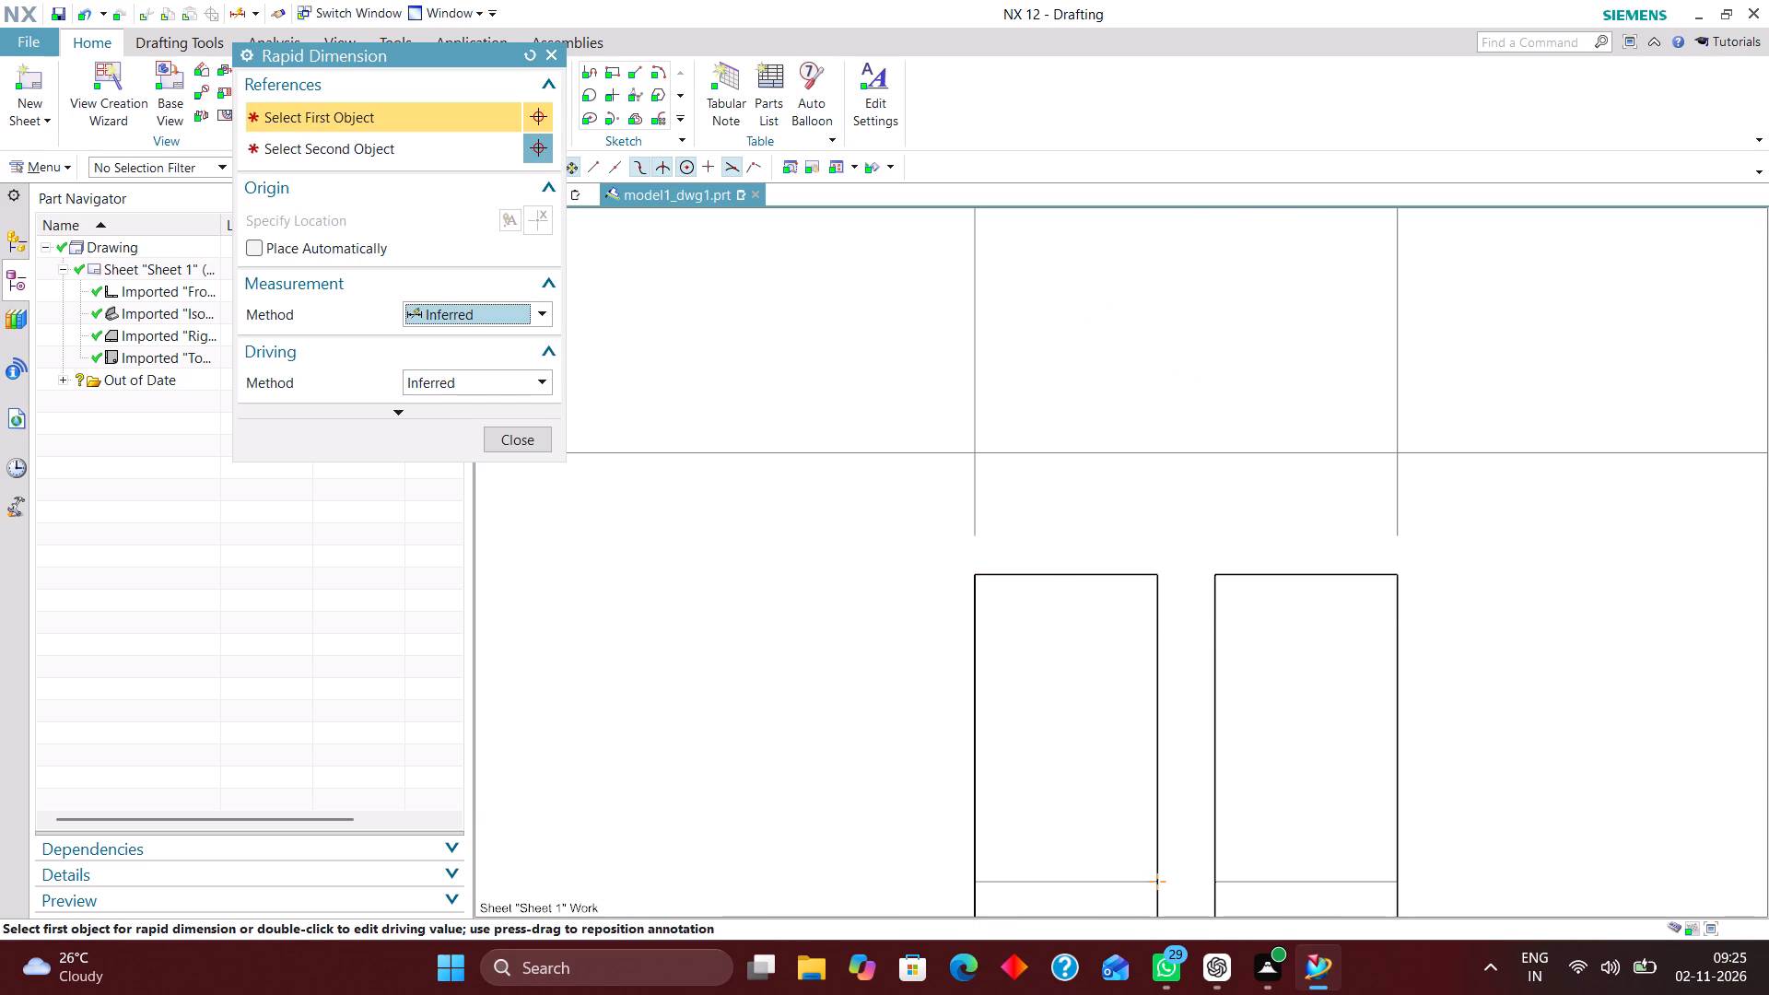
click(1153, 574)
click(1214, 573)
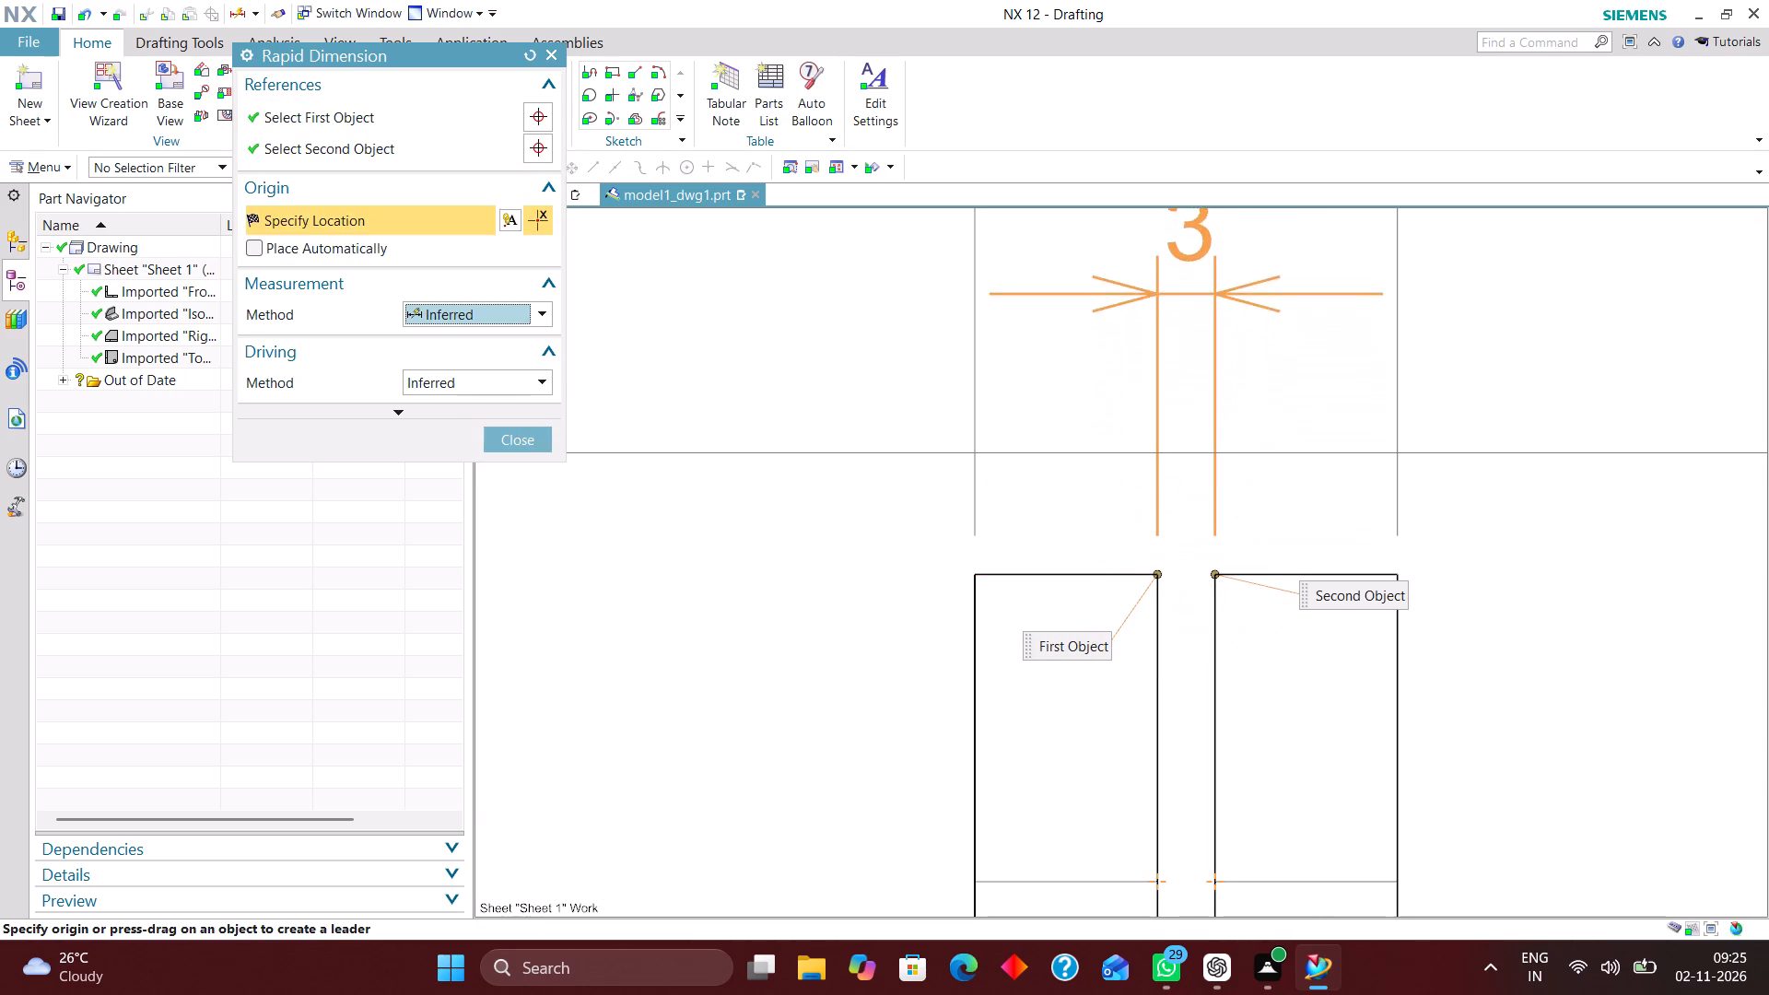
click(1193, 221)
scroll(1143, 409, down, 5)
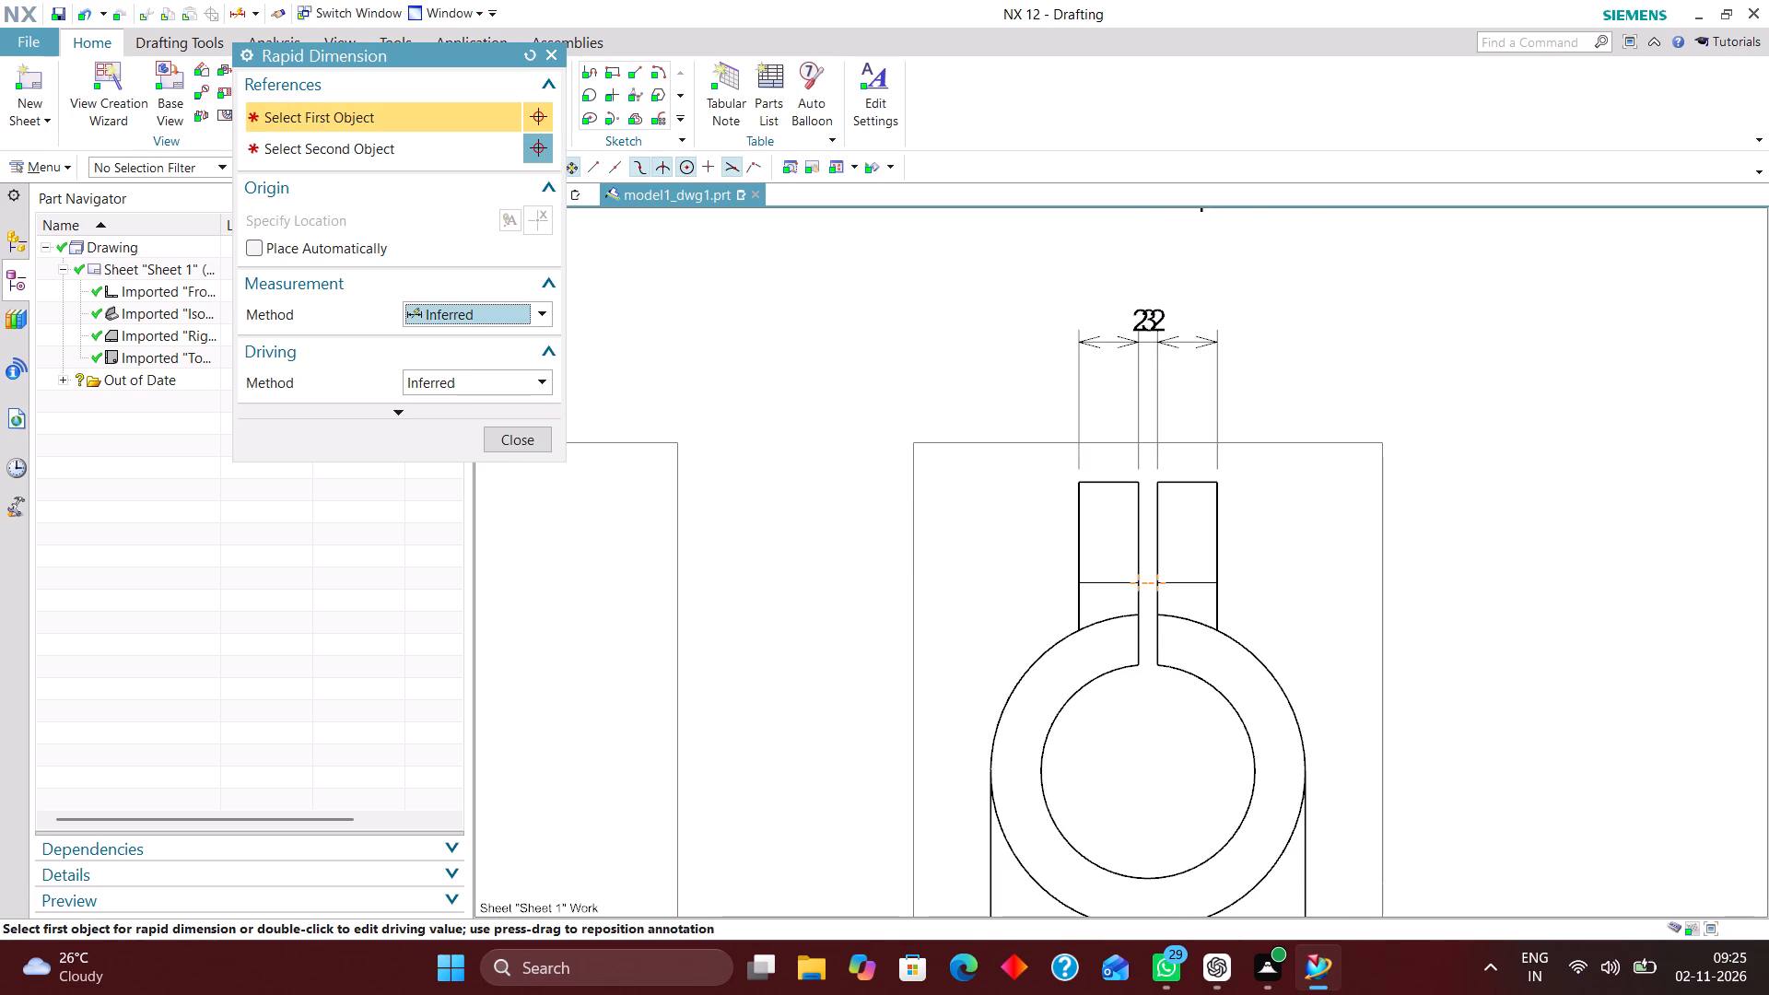
scroll(1164, 368, up, 2)
click(524, 445)
Separate the overlapping dimensions above the lugs, moving the overall lug width higher and the slot gap down closer to the lugs.
scroll(1087, 430, down, 4)
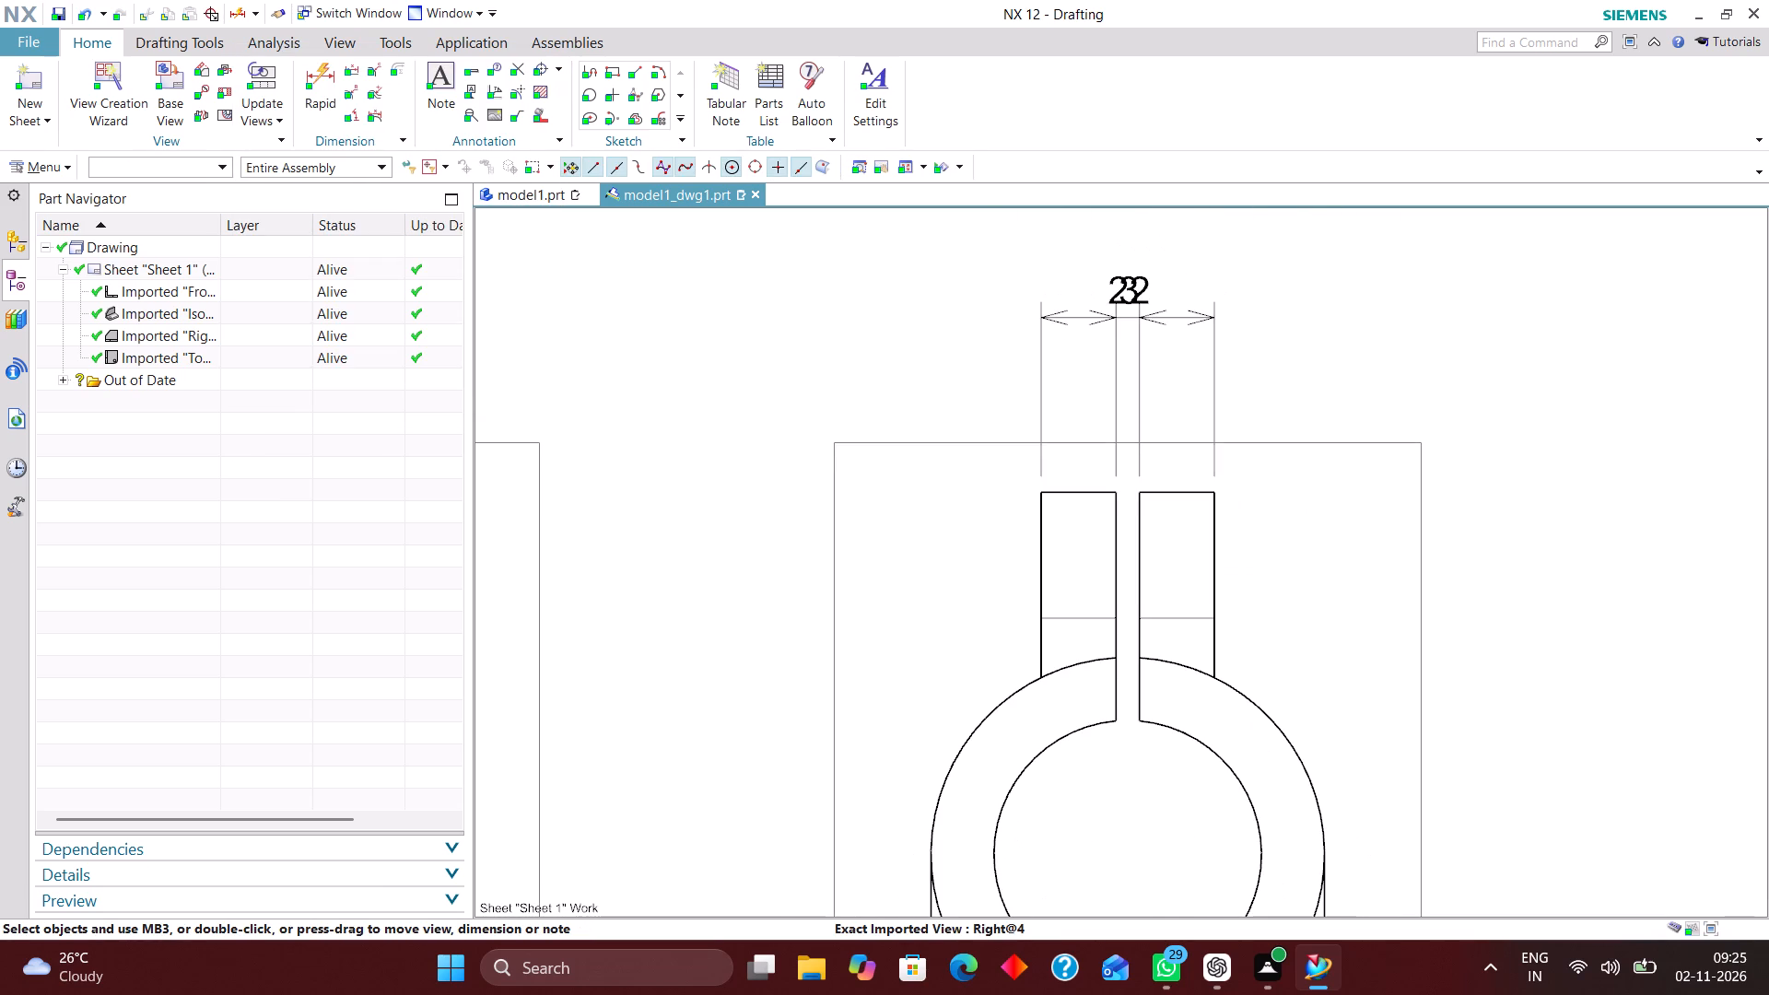
drag(1129, 289, 1137, 241)
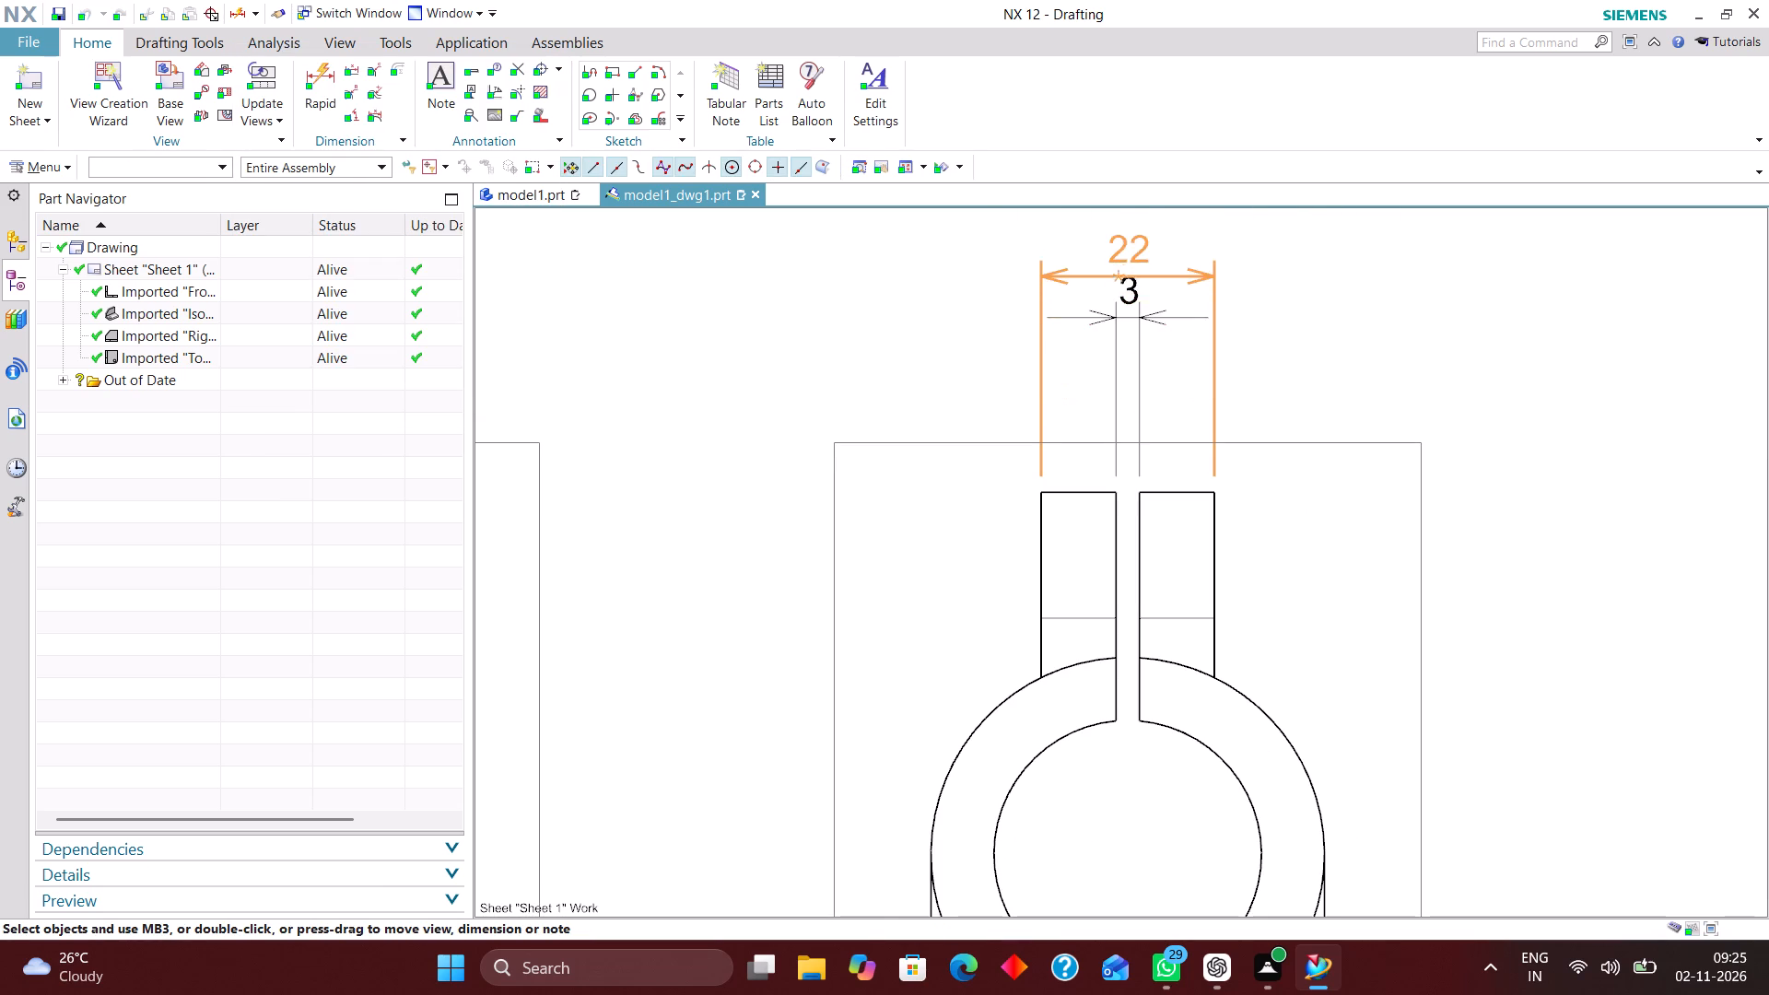
drag(1137, 241, 1140, 228)
drag(1131, 227, 1129, 387)
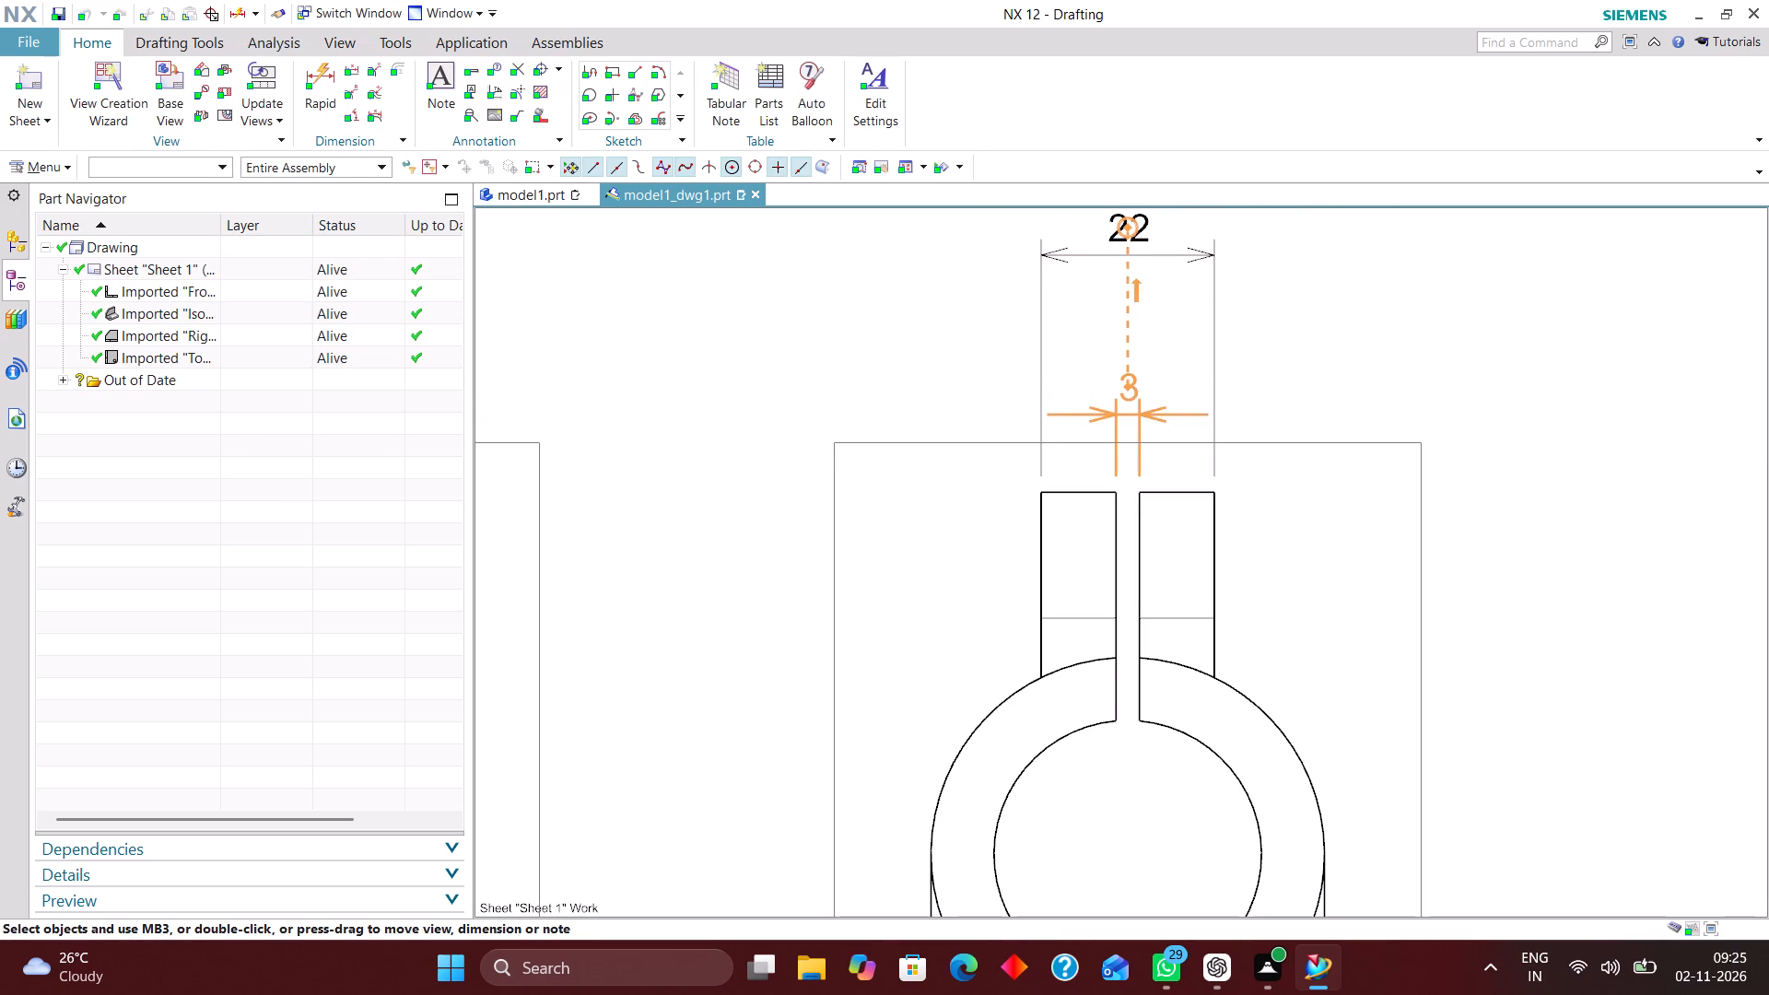
drag(1129, 387, 1128, 377)
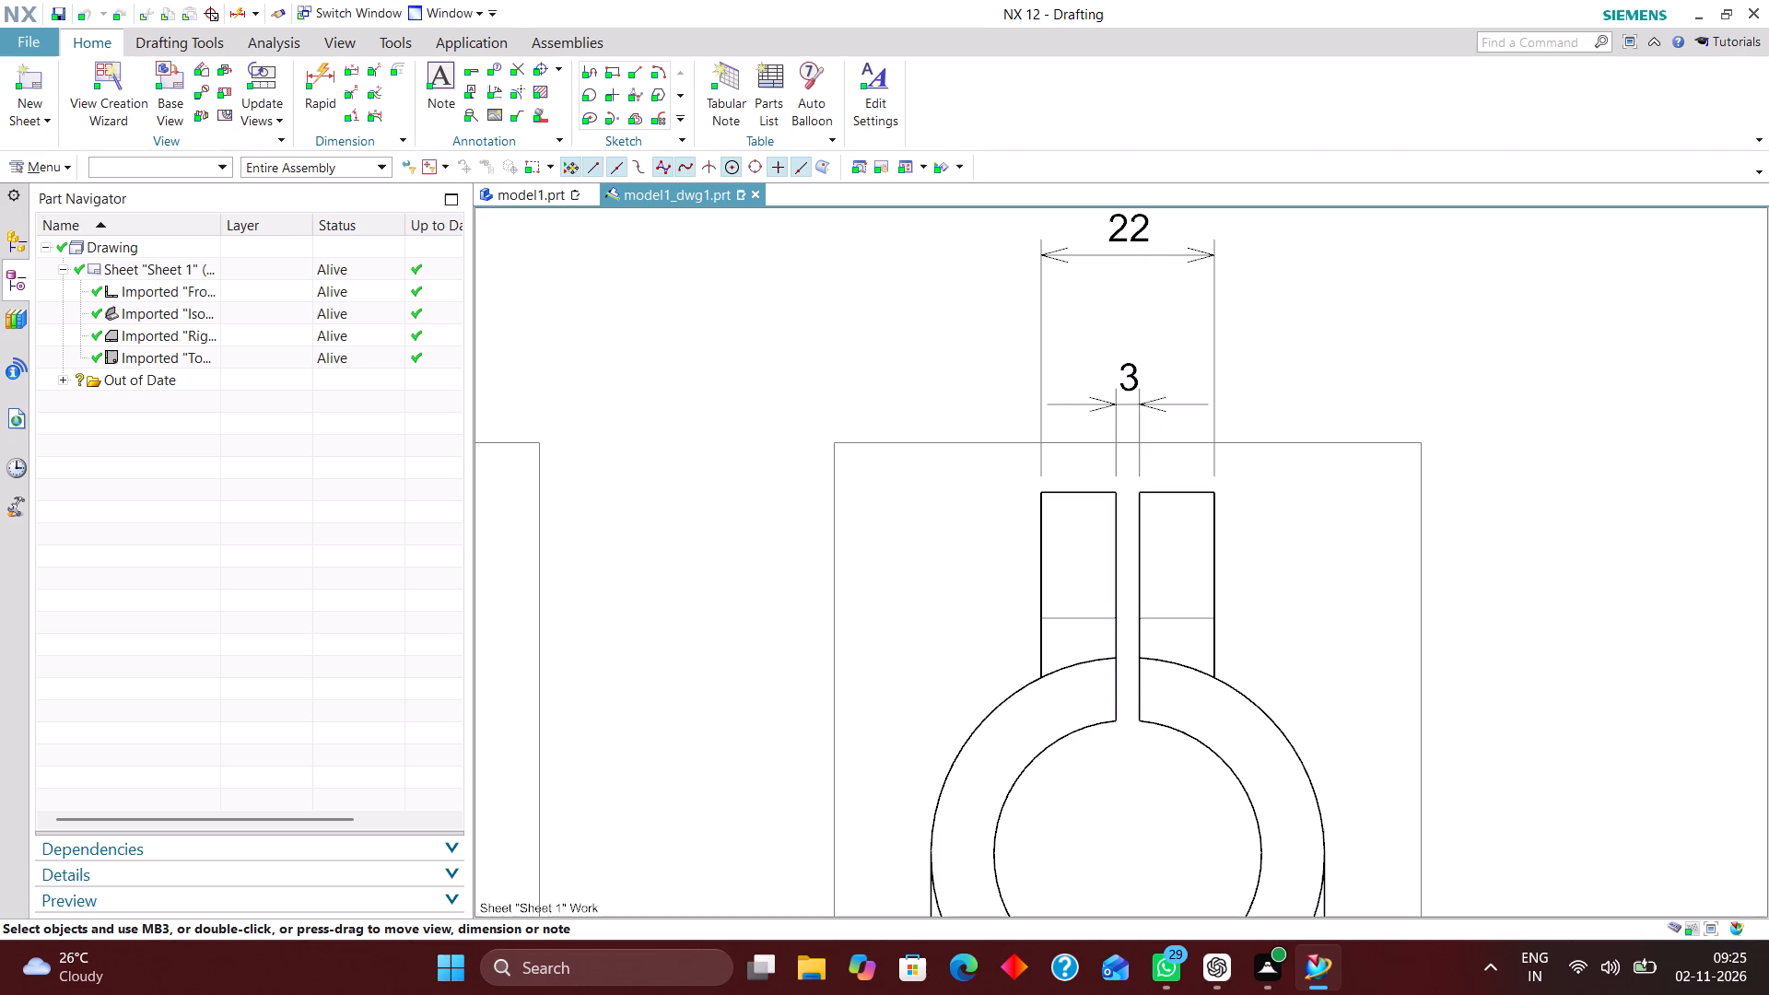
Dimension the lower boss's height between its right-hand corners in the right view, placing the dimension beside the boss.
scroll(1100, 331, down, 3)
scroll(1187, 442, up, 2)
right_drag(1437, 302, 1301, 436)
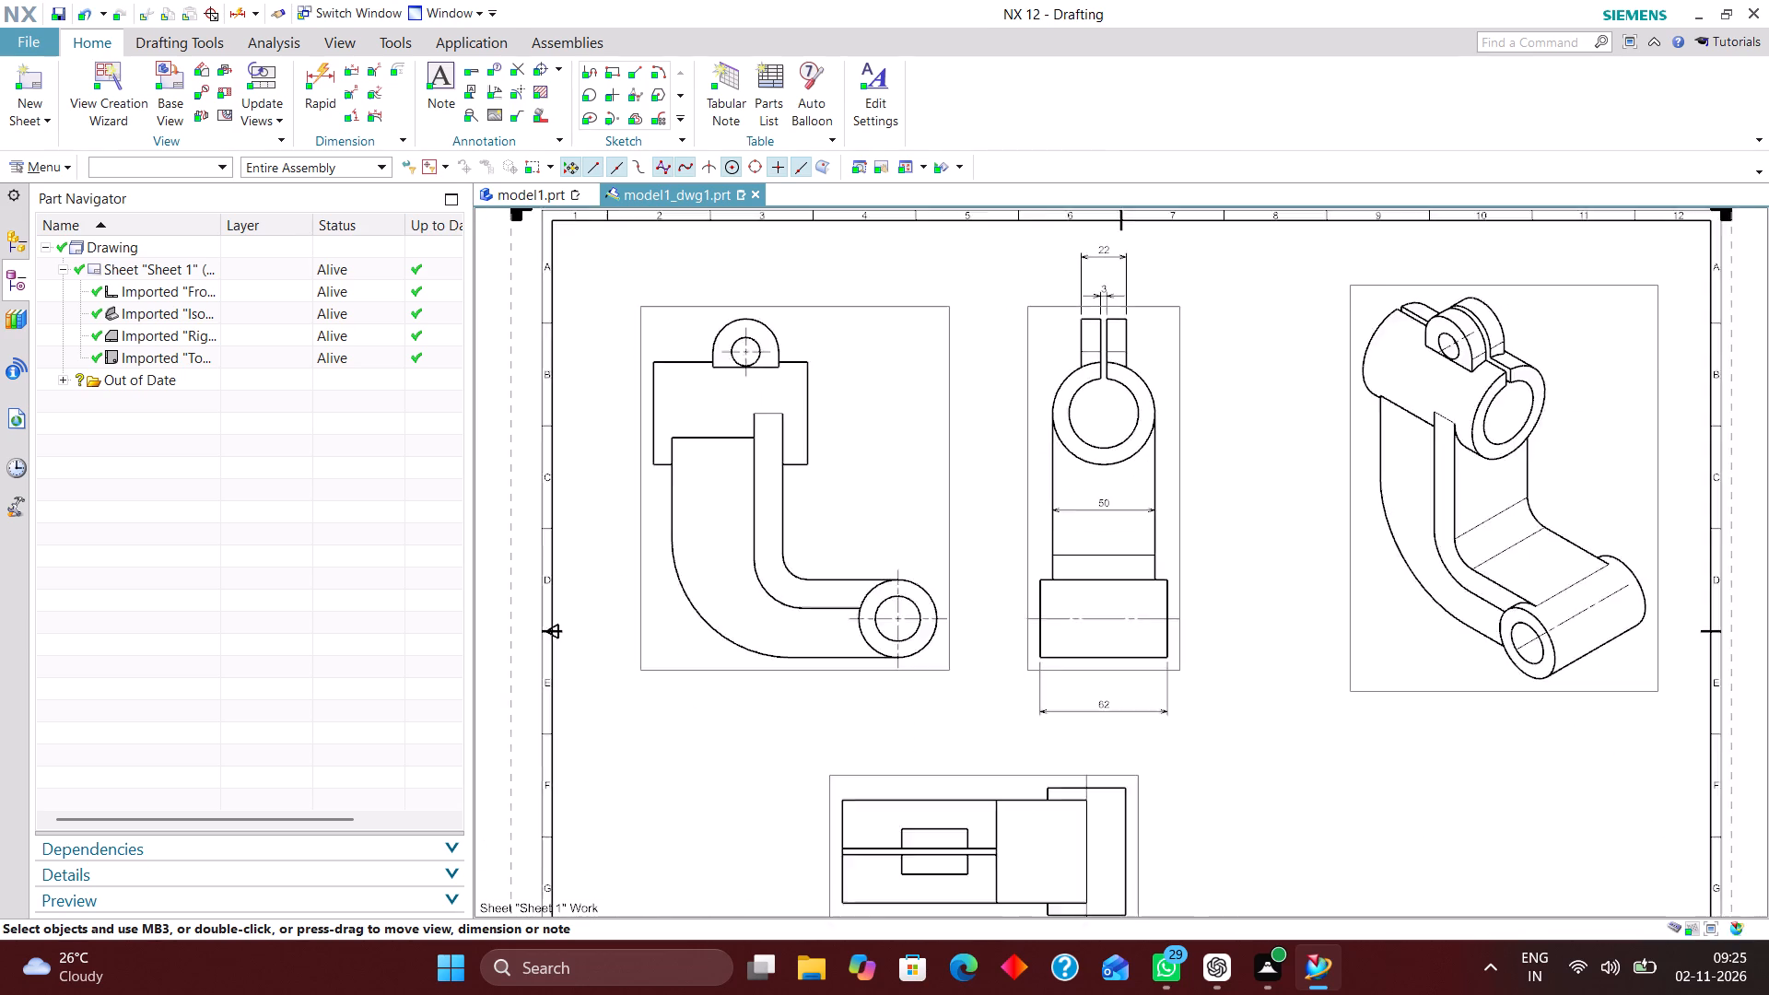
scroll(1189, 589, up, 2)
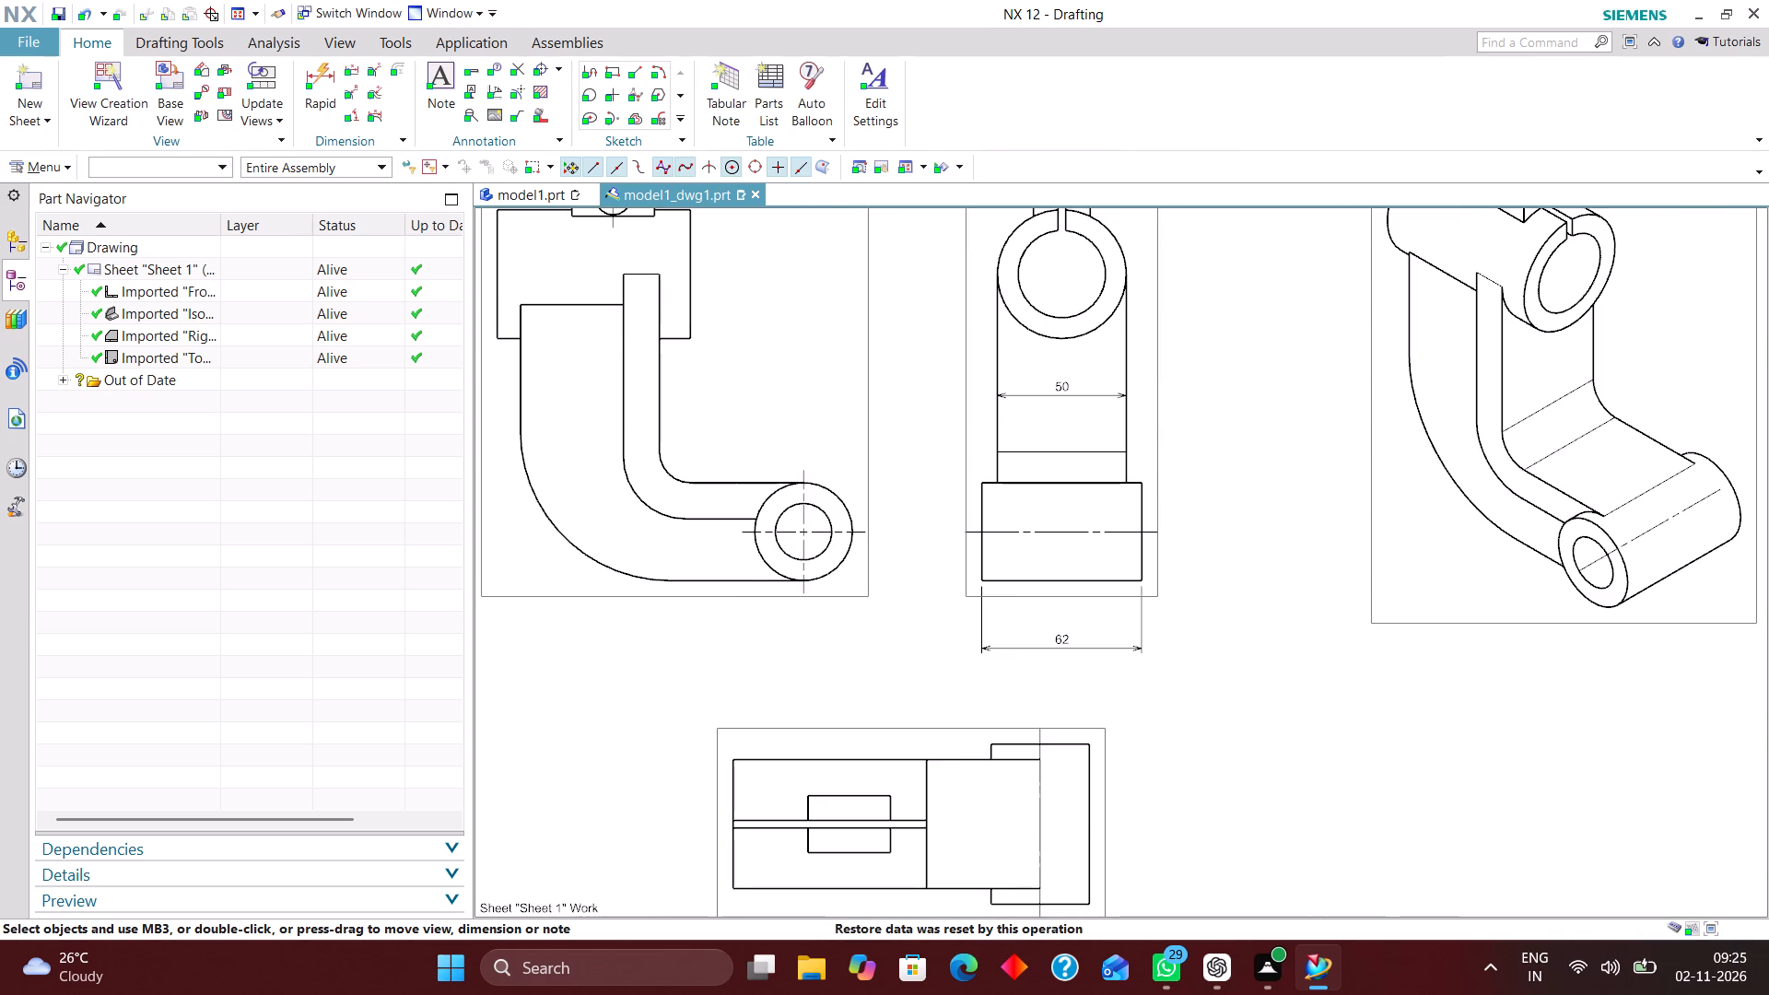
scroll(1216, 510, down, 1)
click(322, 77)
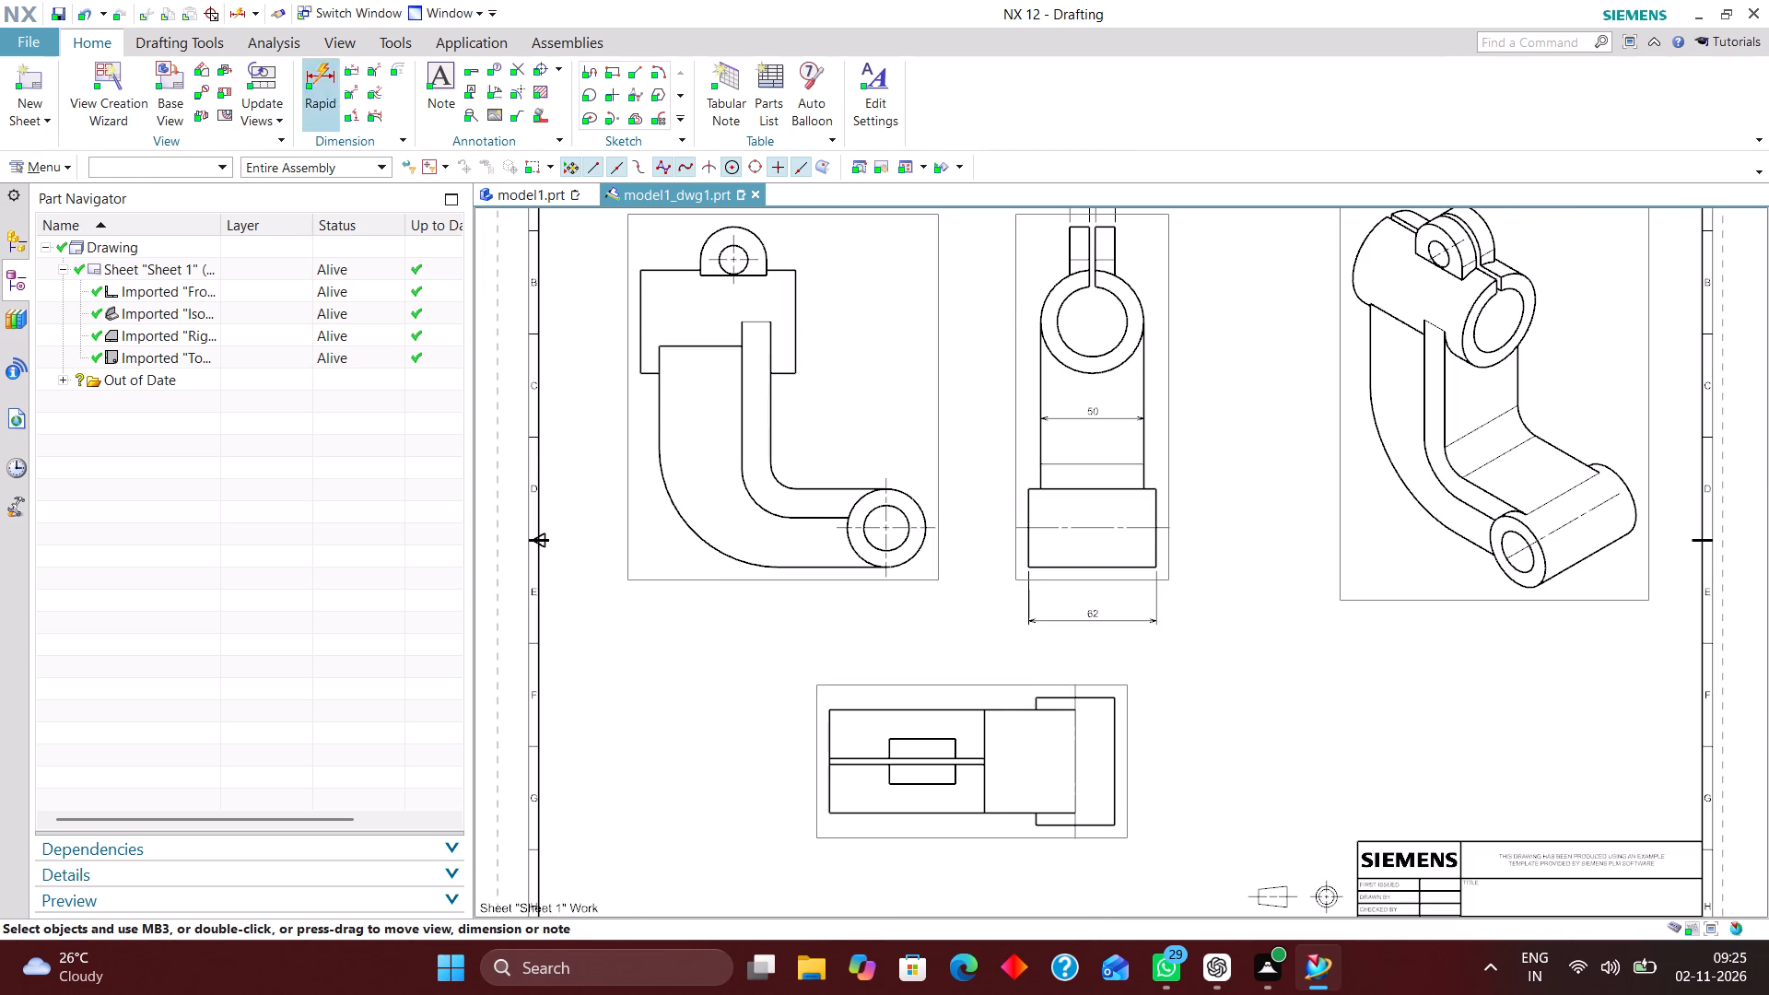
scroll(1201, 539, up, 2)
click(1133, 458)
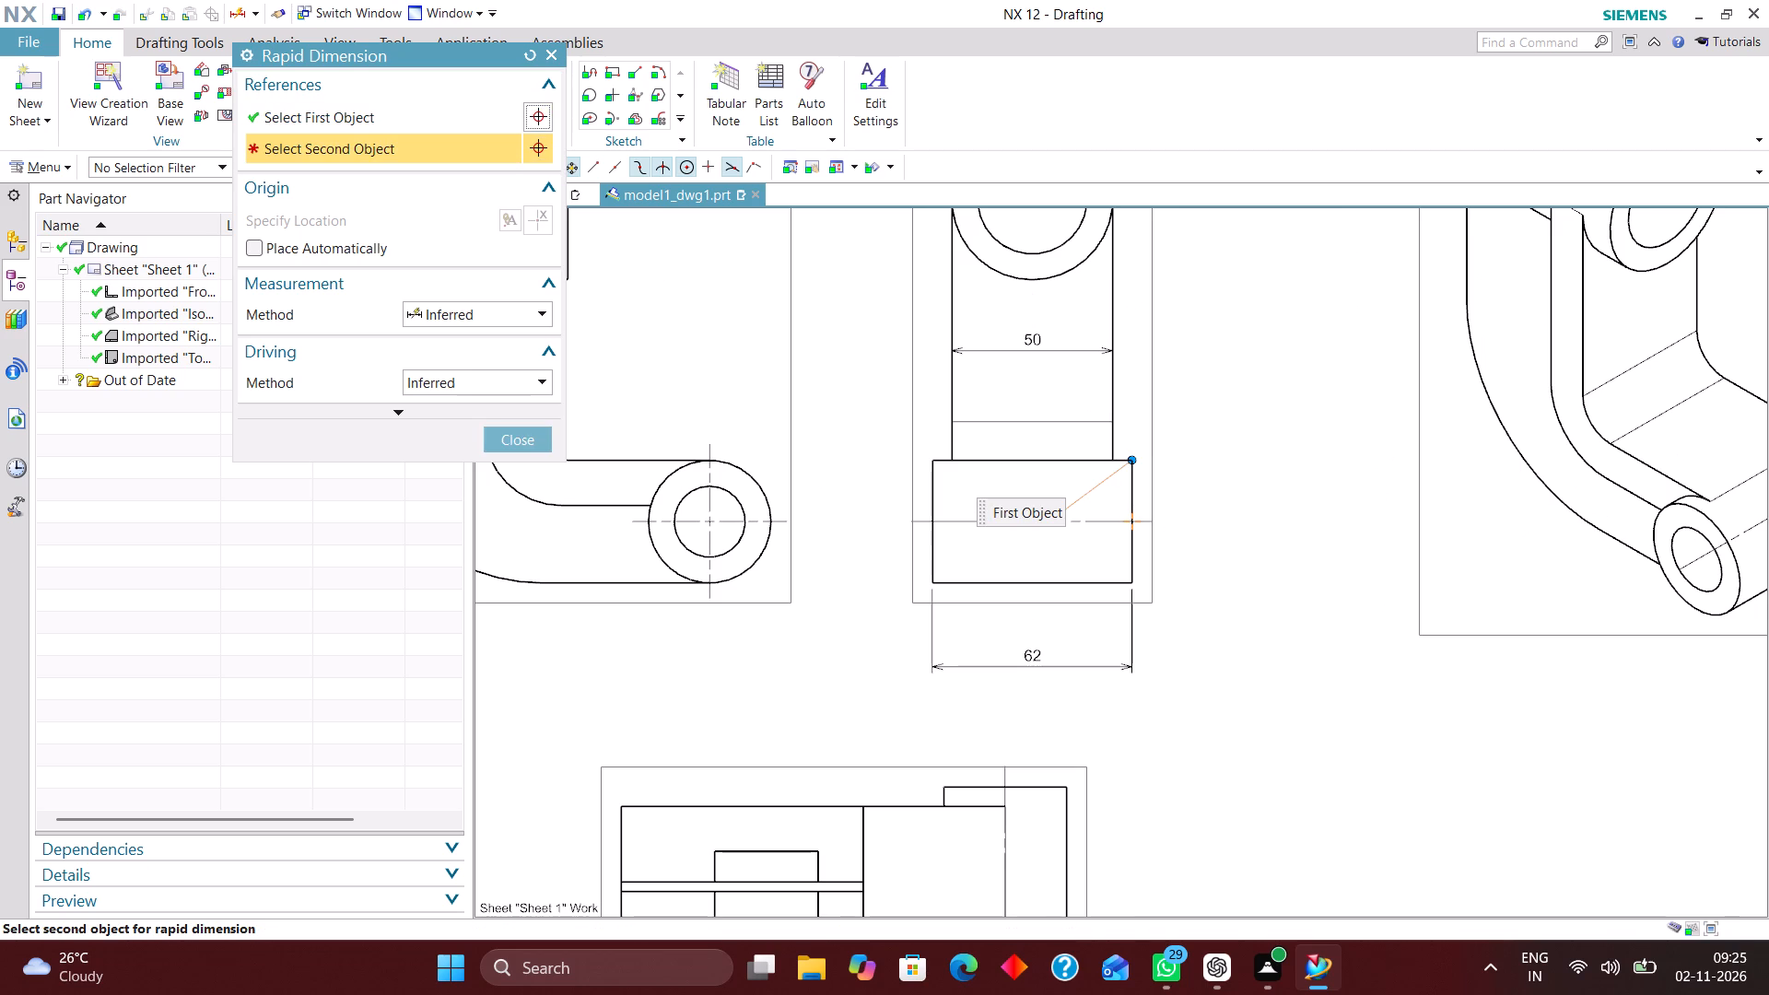
click(1136, 581)
click(1241, 527)
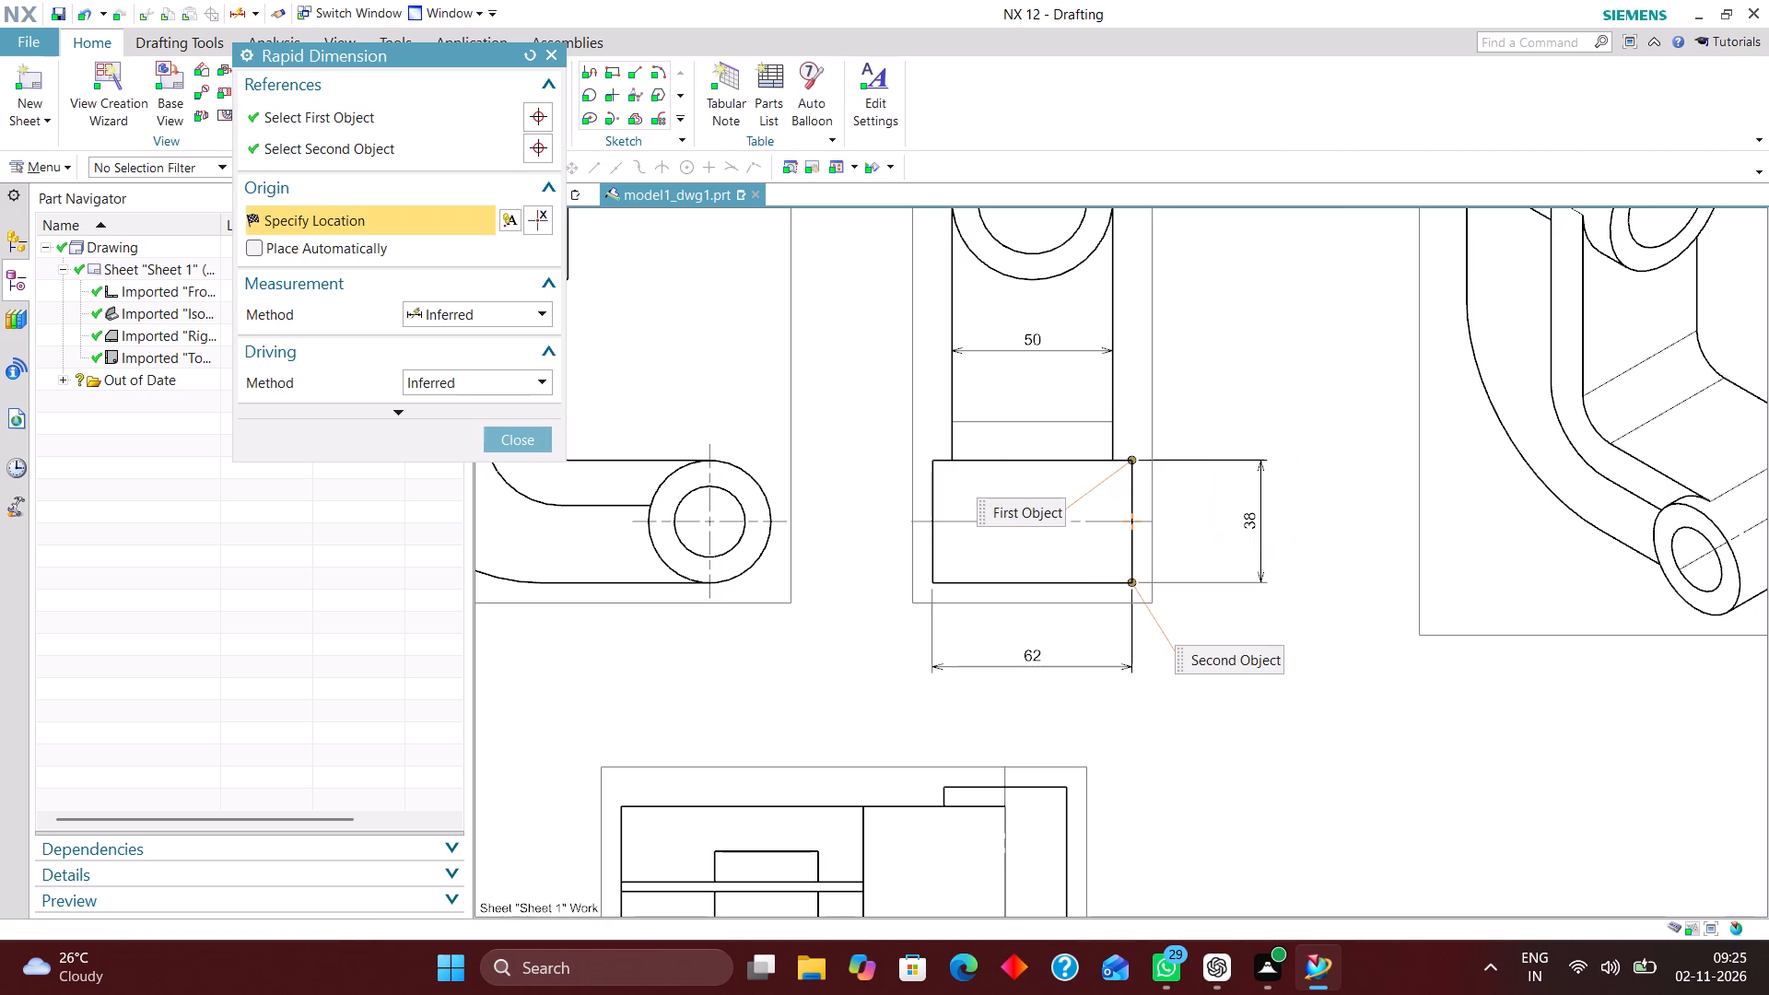
click(511, 428)
Change the lower boss's height dimension in the right view to the Cylindrical measurement method.
double_click(1253, 519)
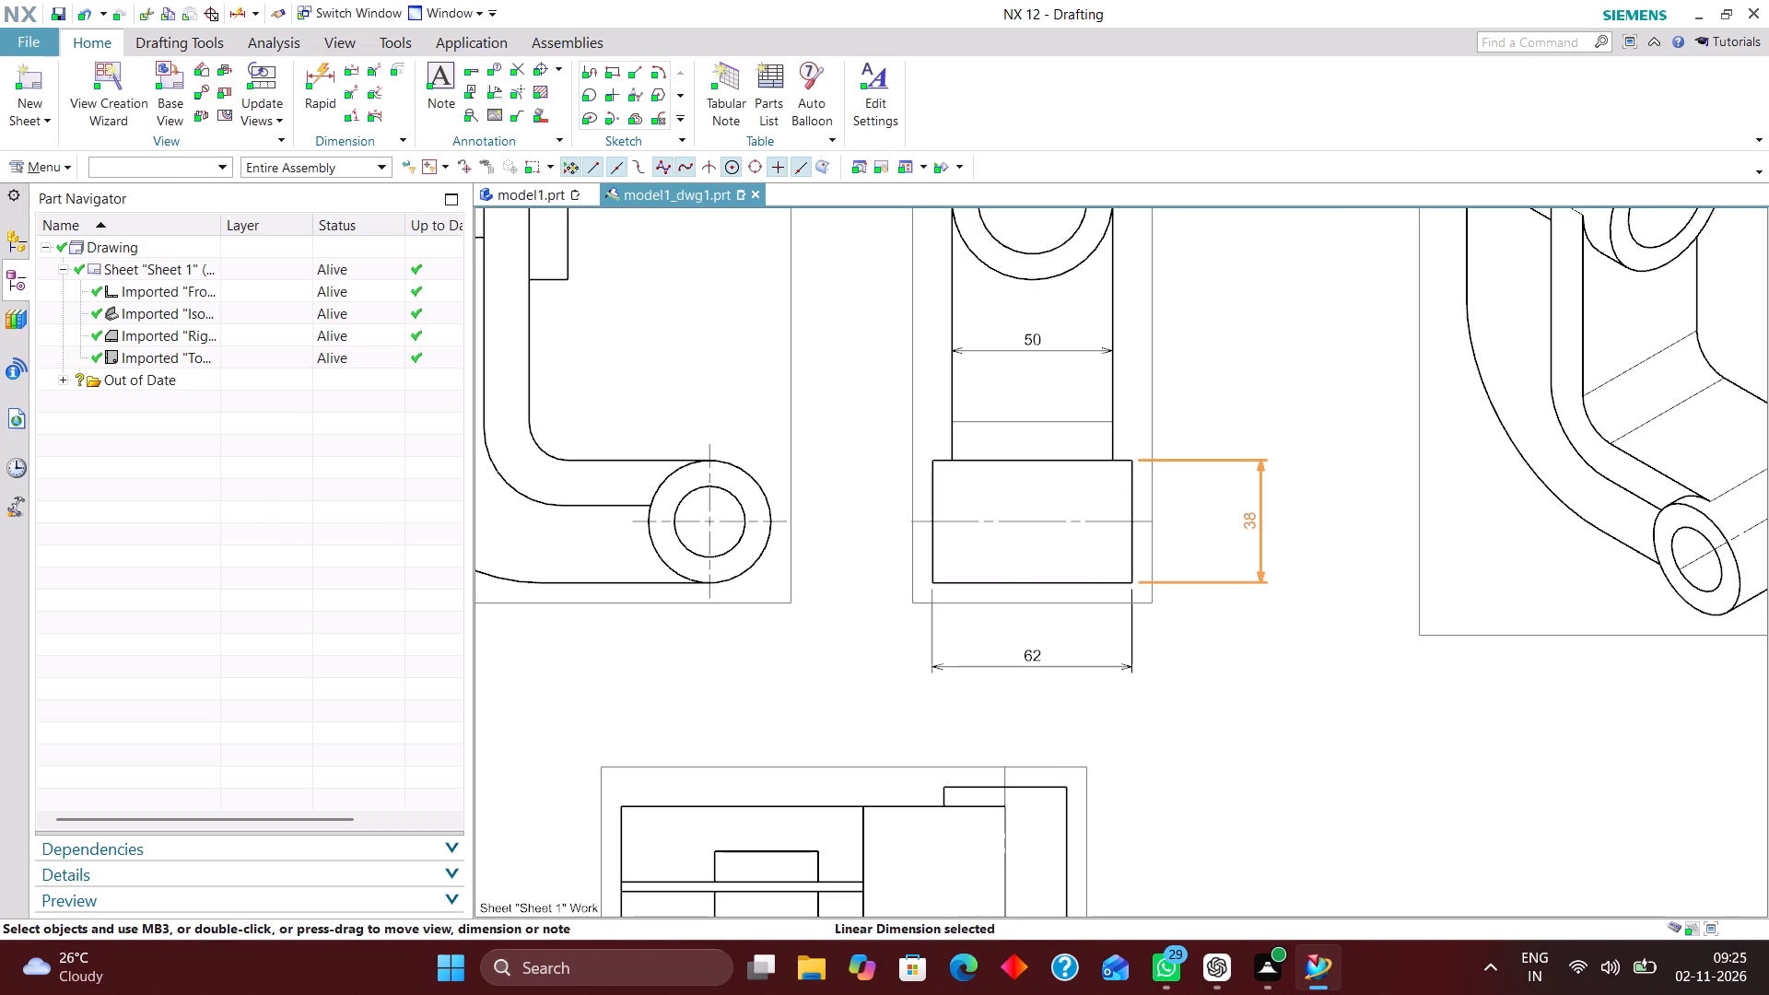
click(520, 531)
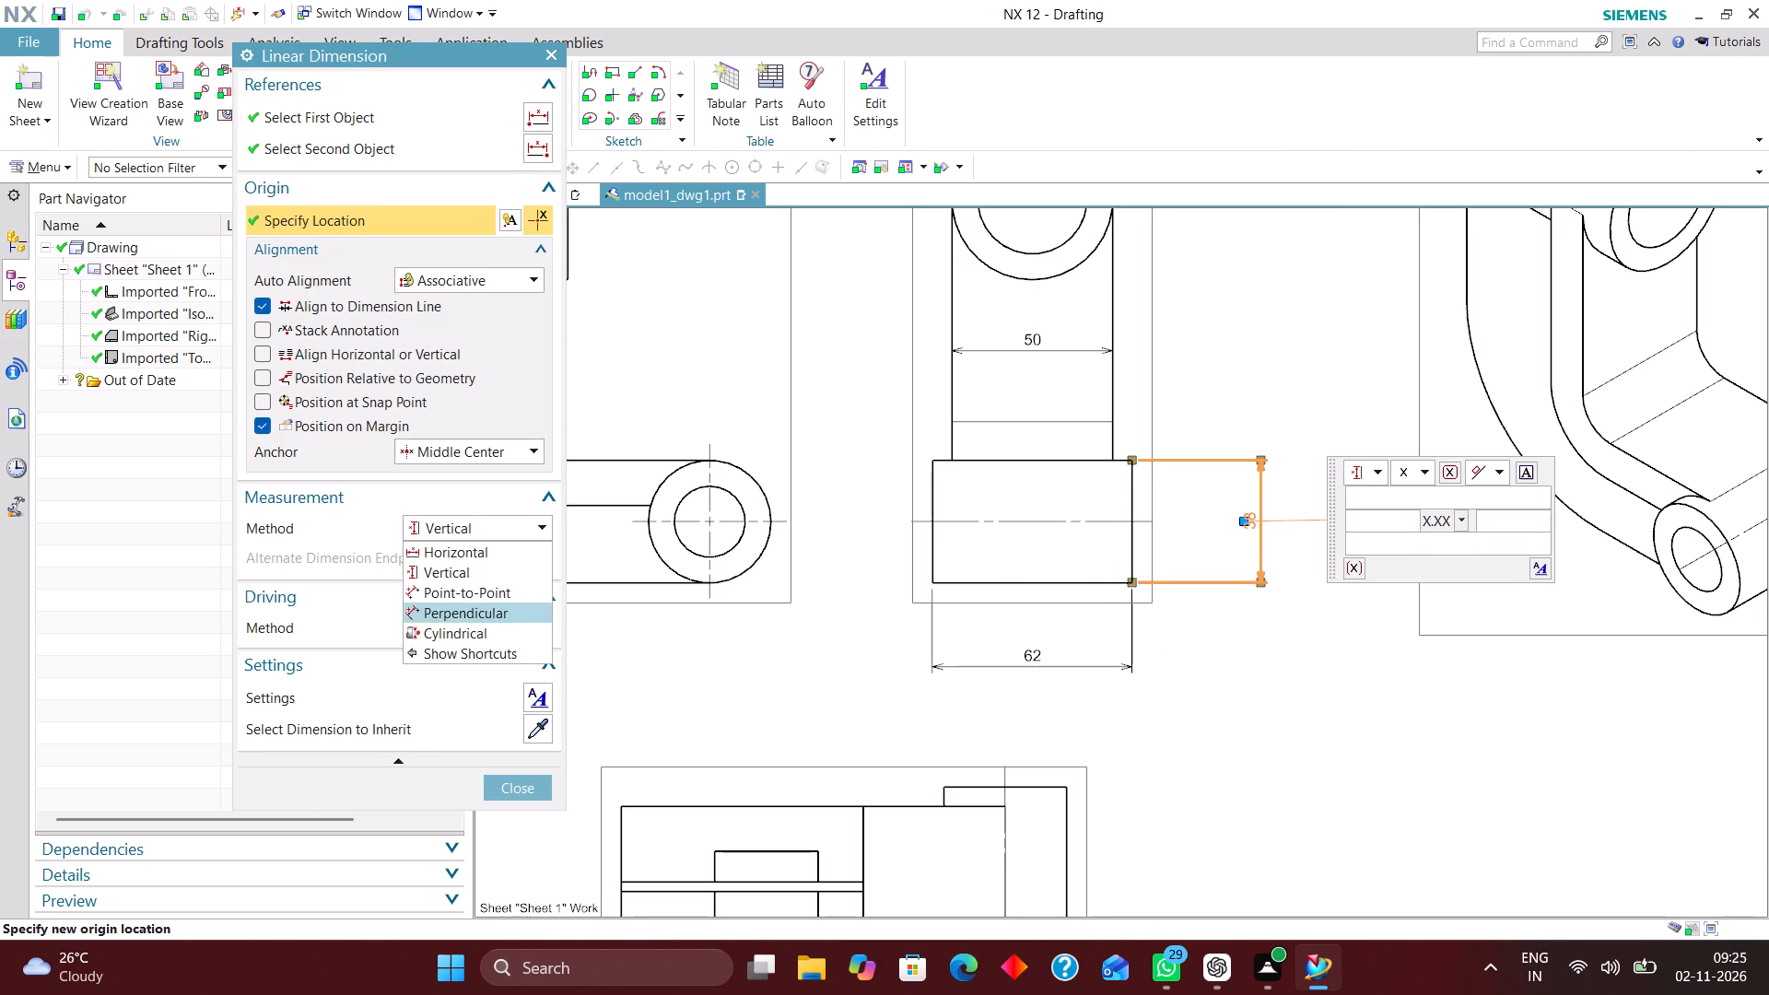
click(491, 630)
click(521, 755)
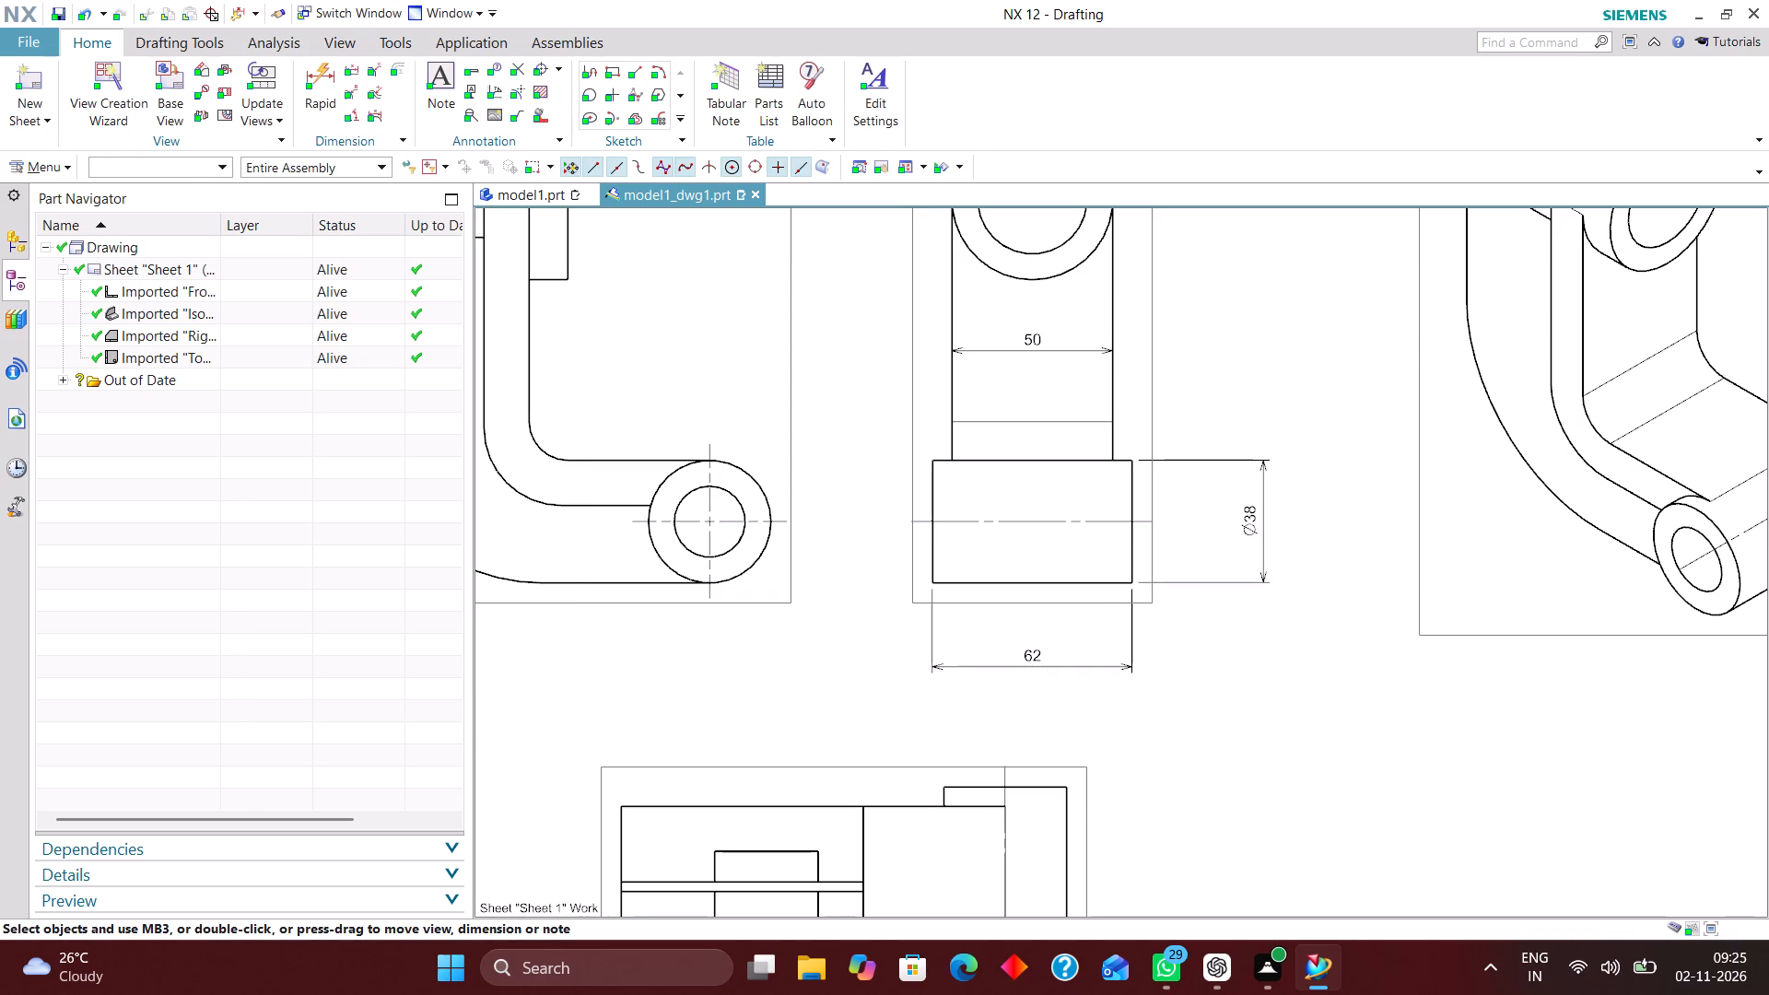
Add a diametral rapid dimension to the lower boss's bore in the front view, placed outside the boss at its lower right.
scroll(1336, 600, down, 1)
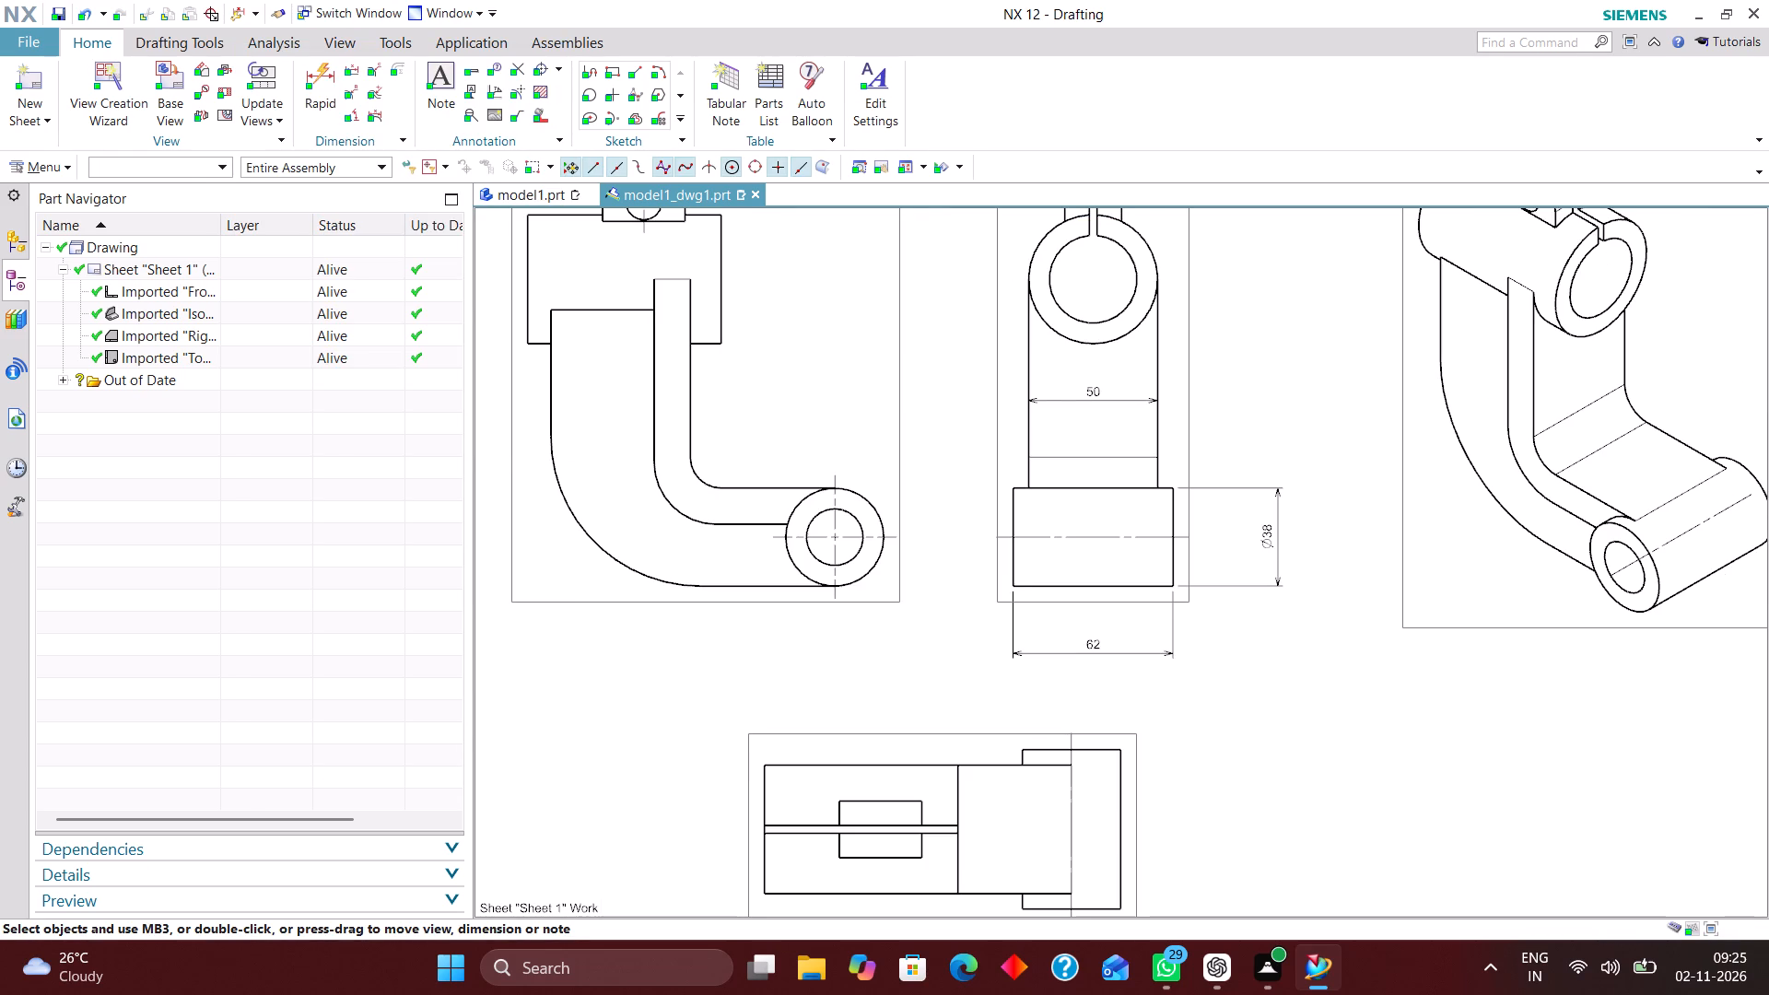
click(321, 69)
click(488, 313)
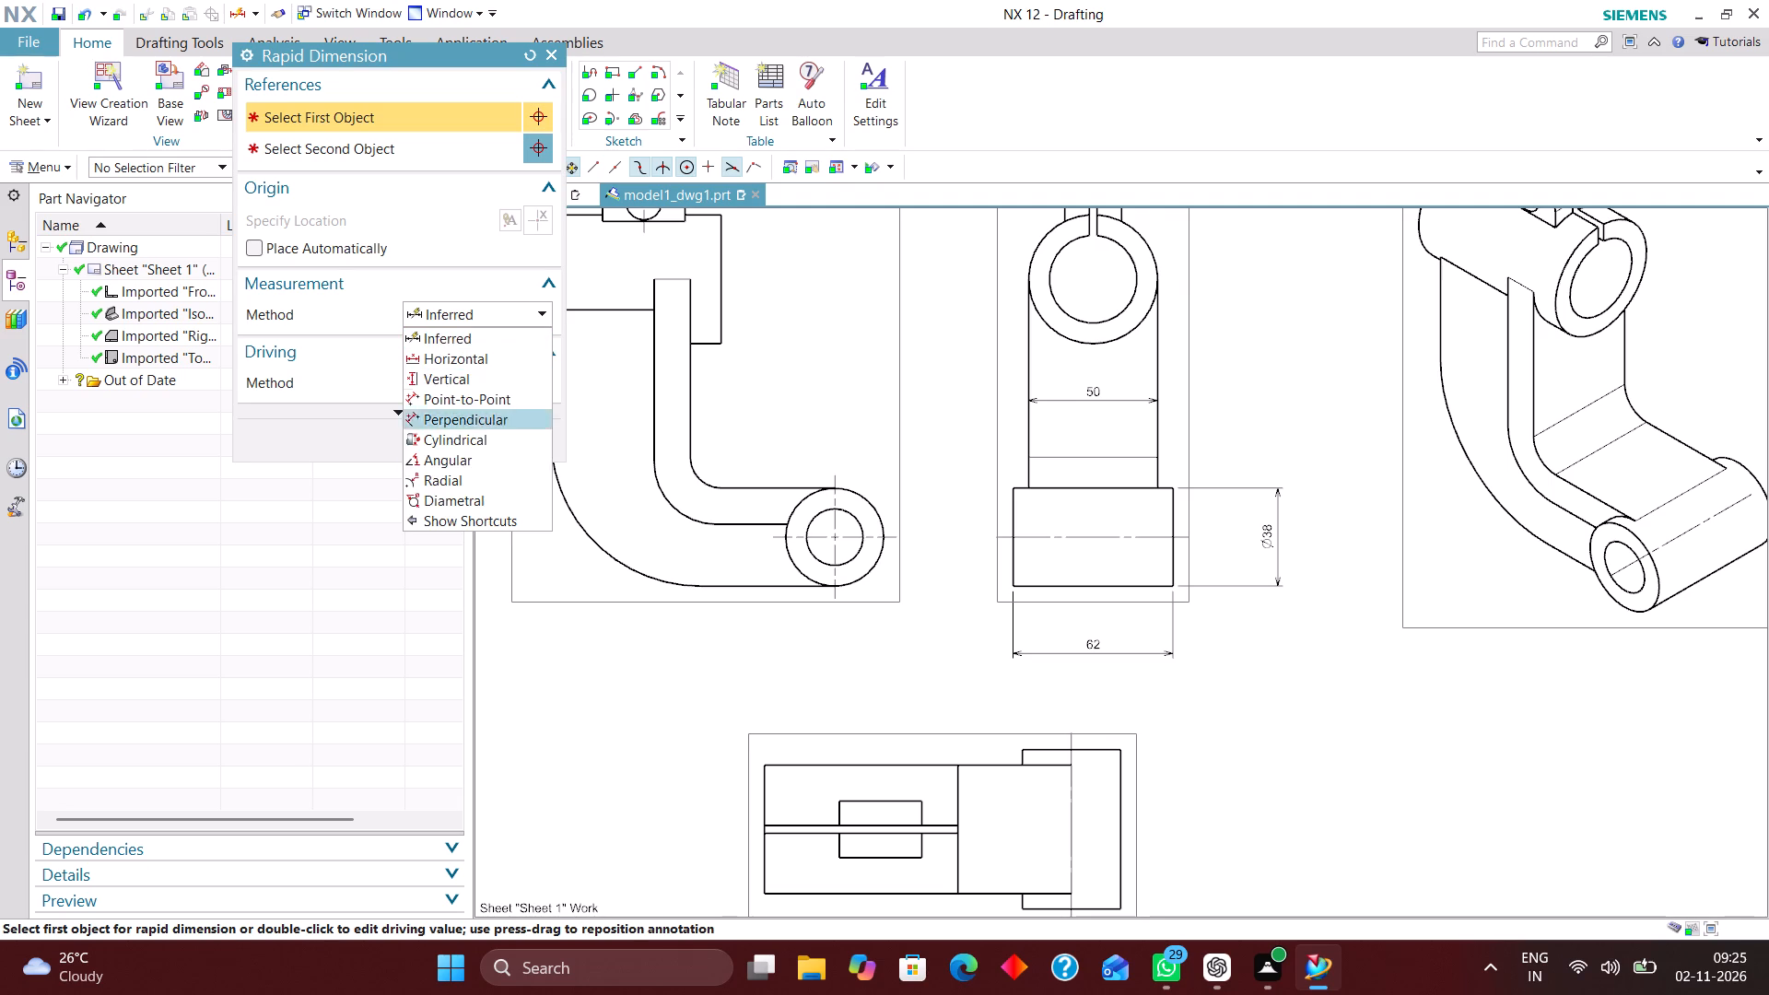
click(486, 508)
click(855, 556)
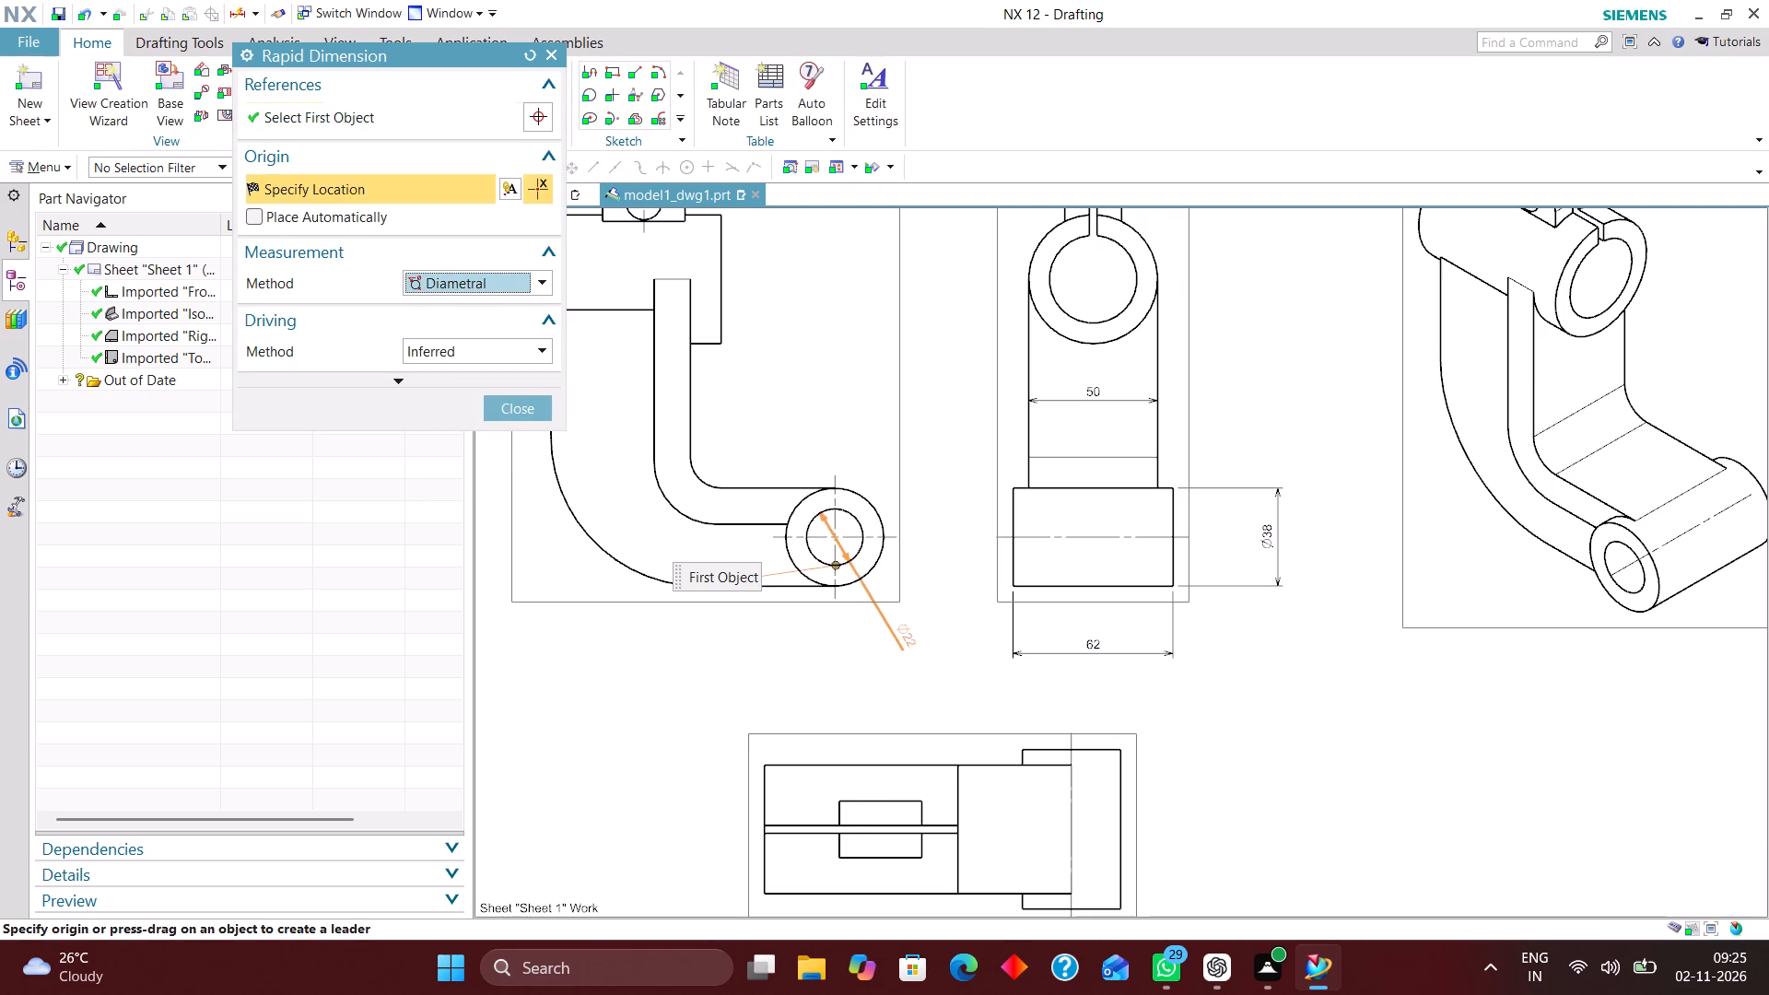
click(912, 621)
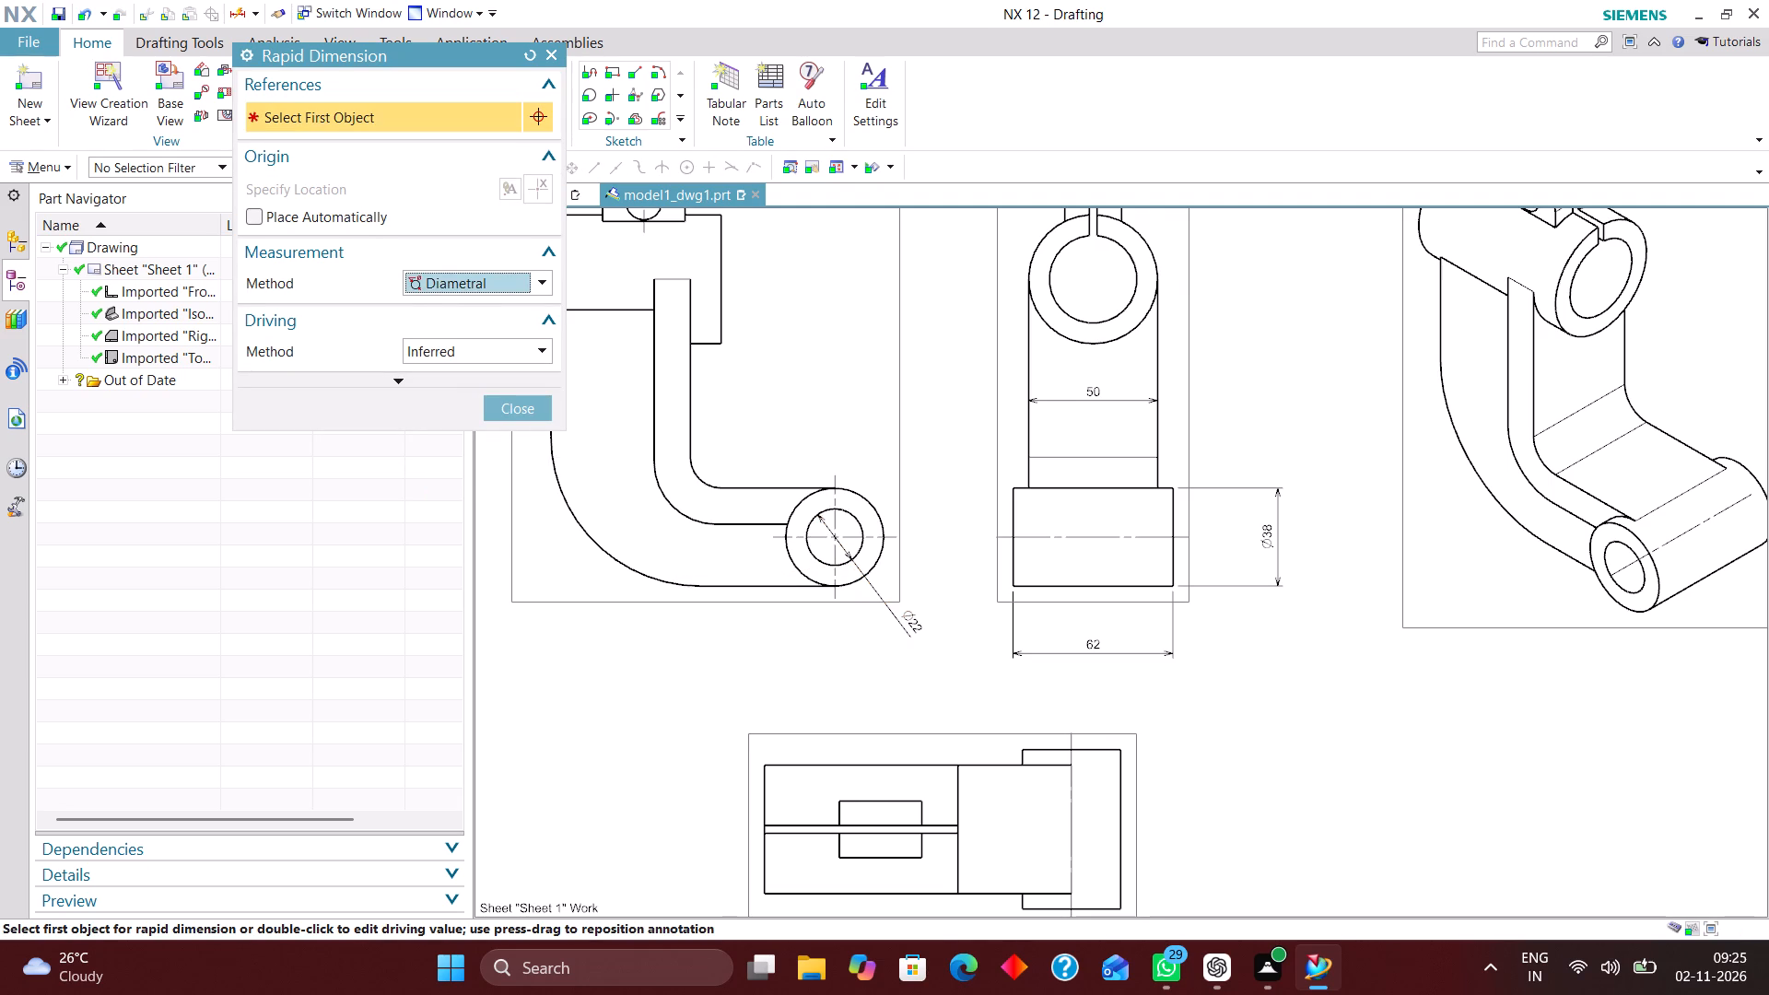
click(513, 405)
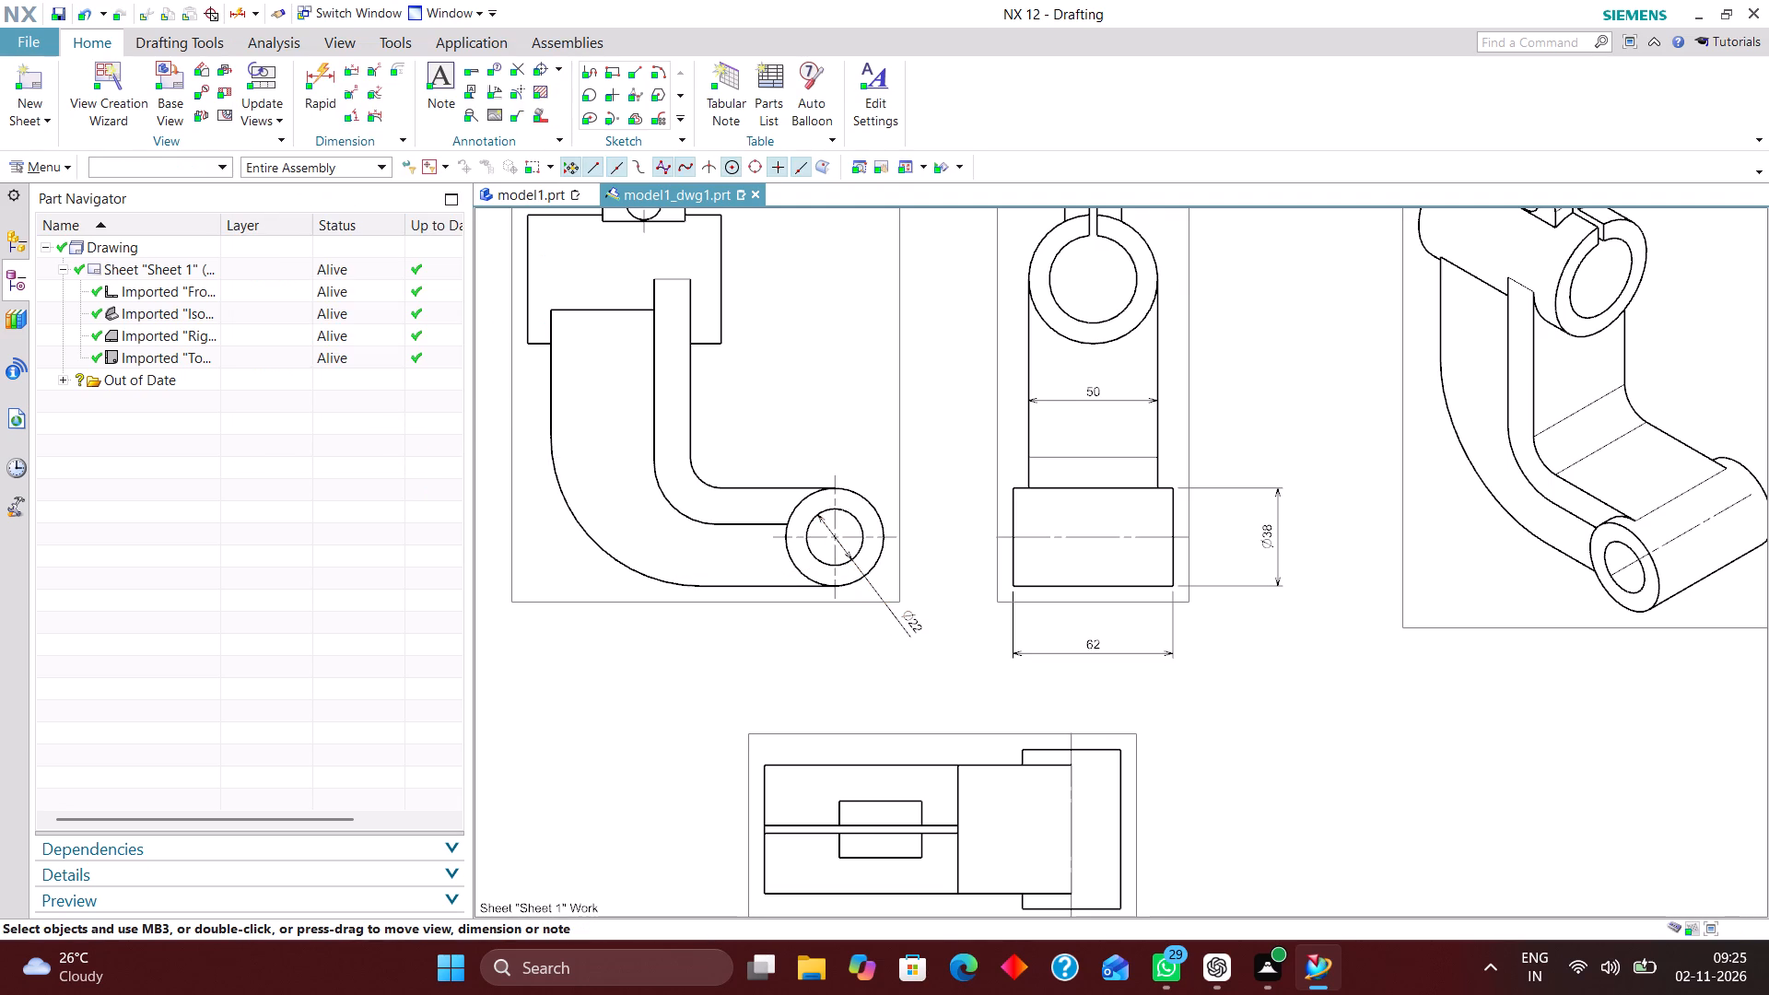
Add a center mark to the clamp bore in the right view with 1.5 gap, 3 center cross and 5 extension.
scroll(862, 507, down, 2)
right_drag(846, 353, 799, 438)
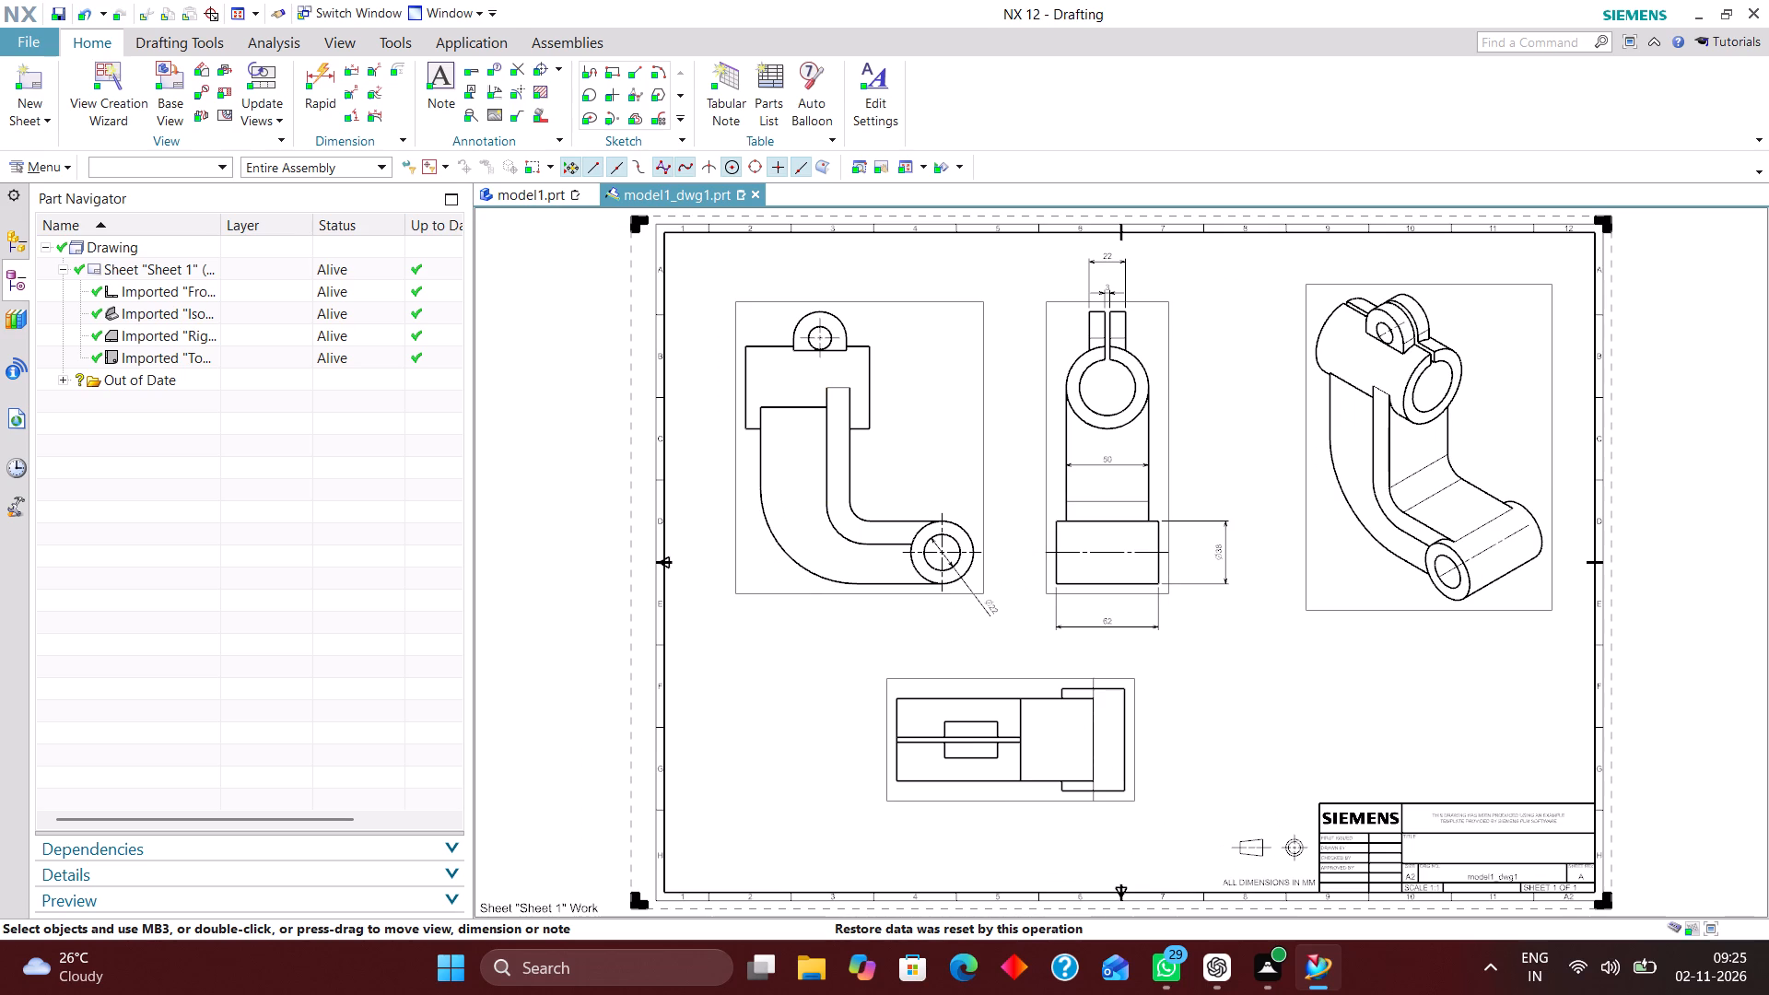
click(539, 68)
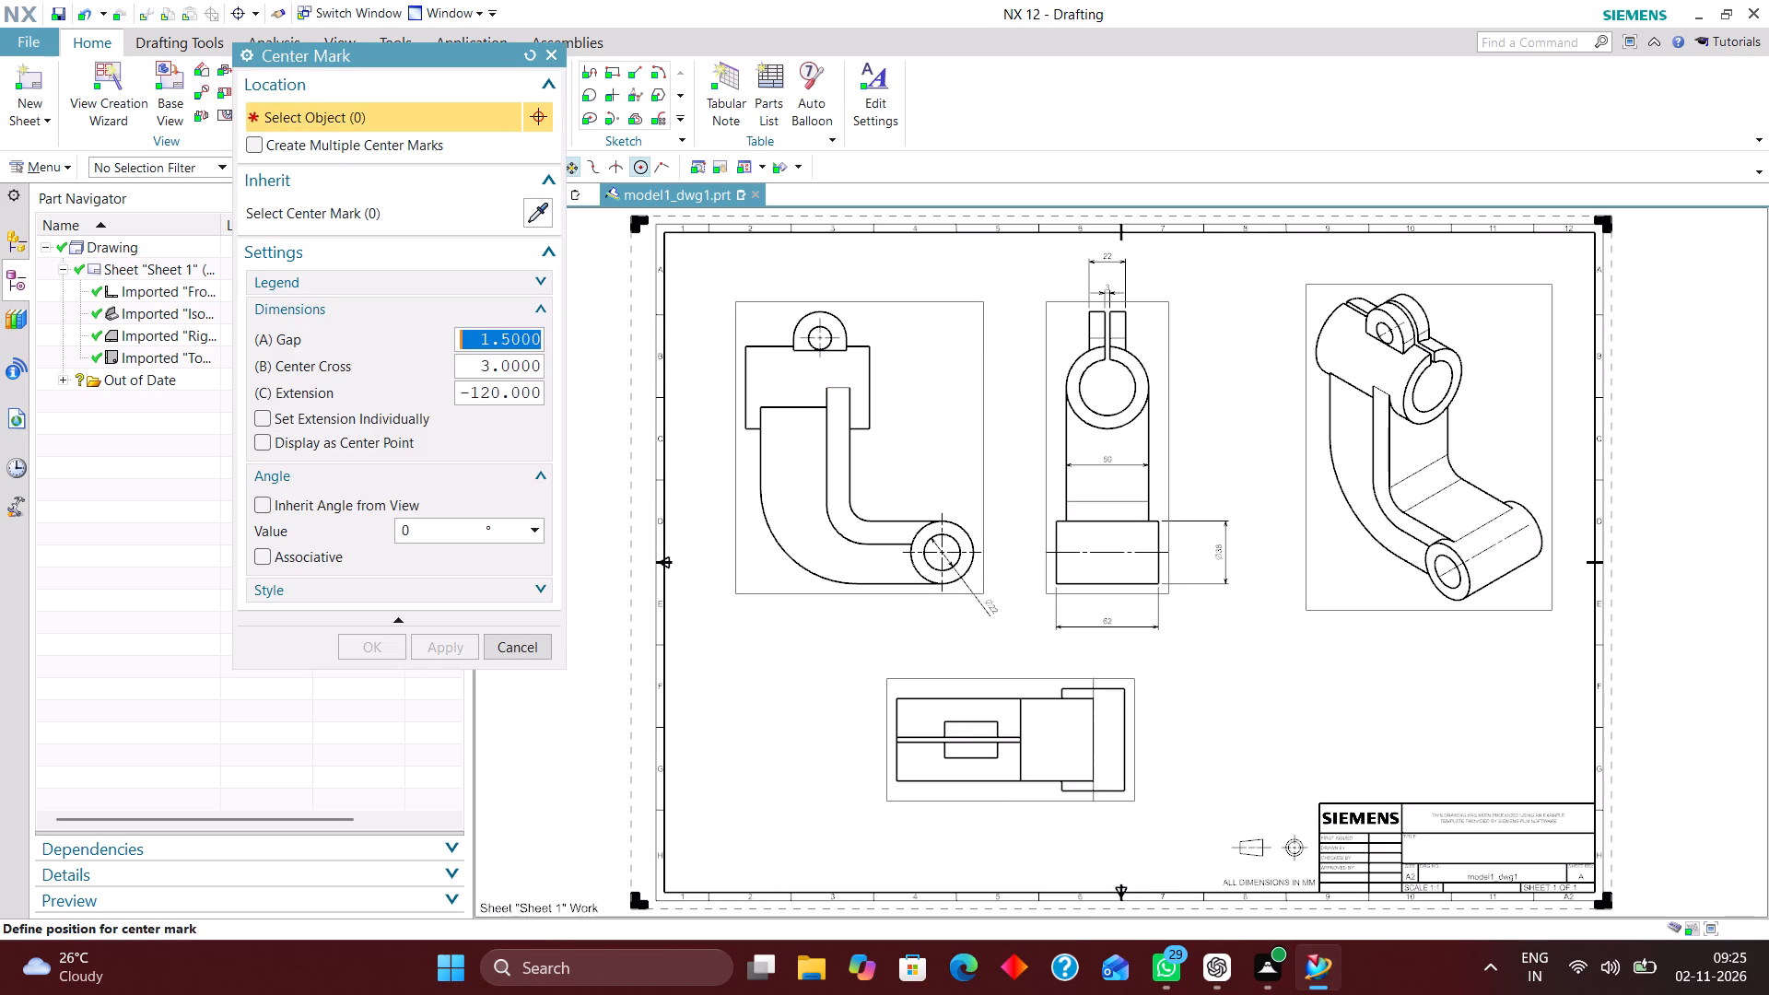
click(1087, 408)
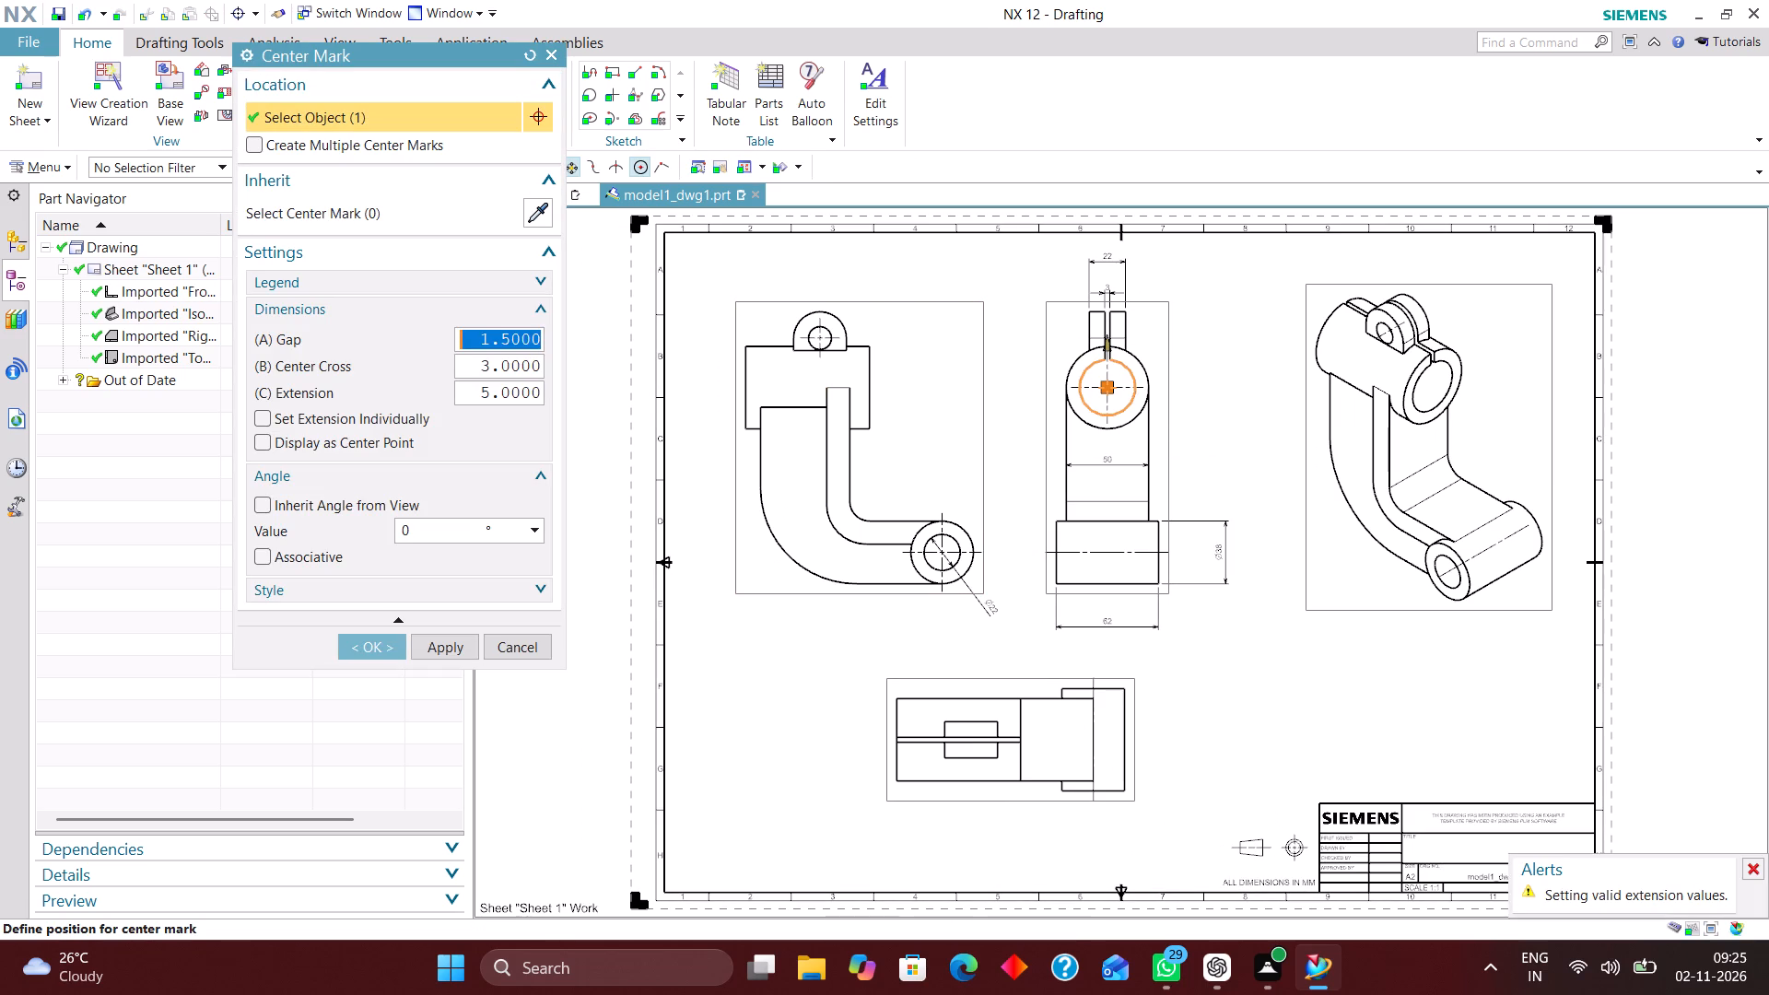
click(364, 648)
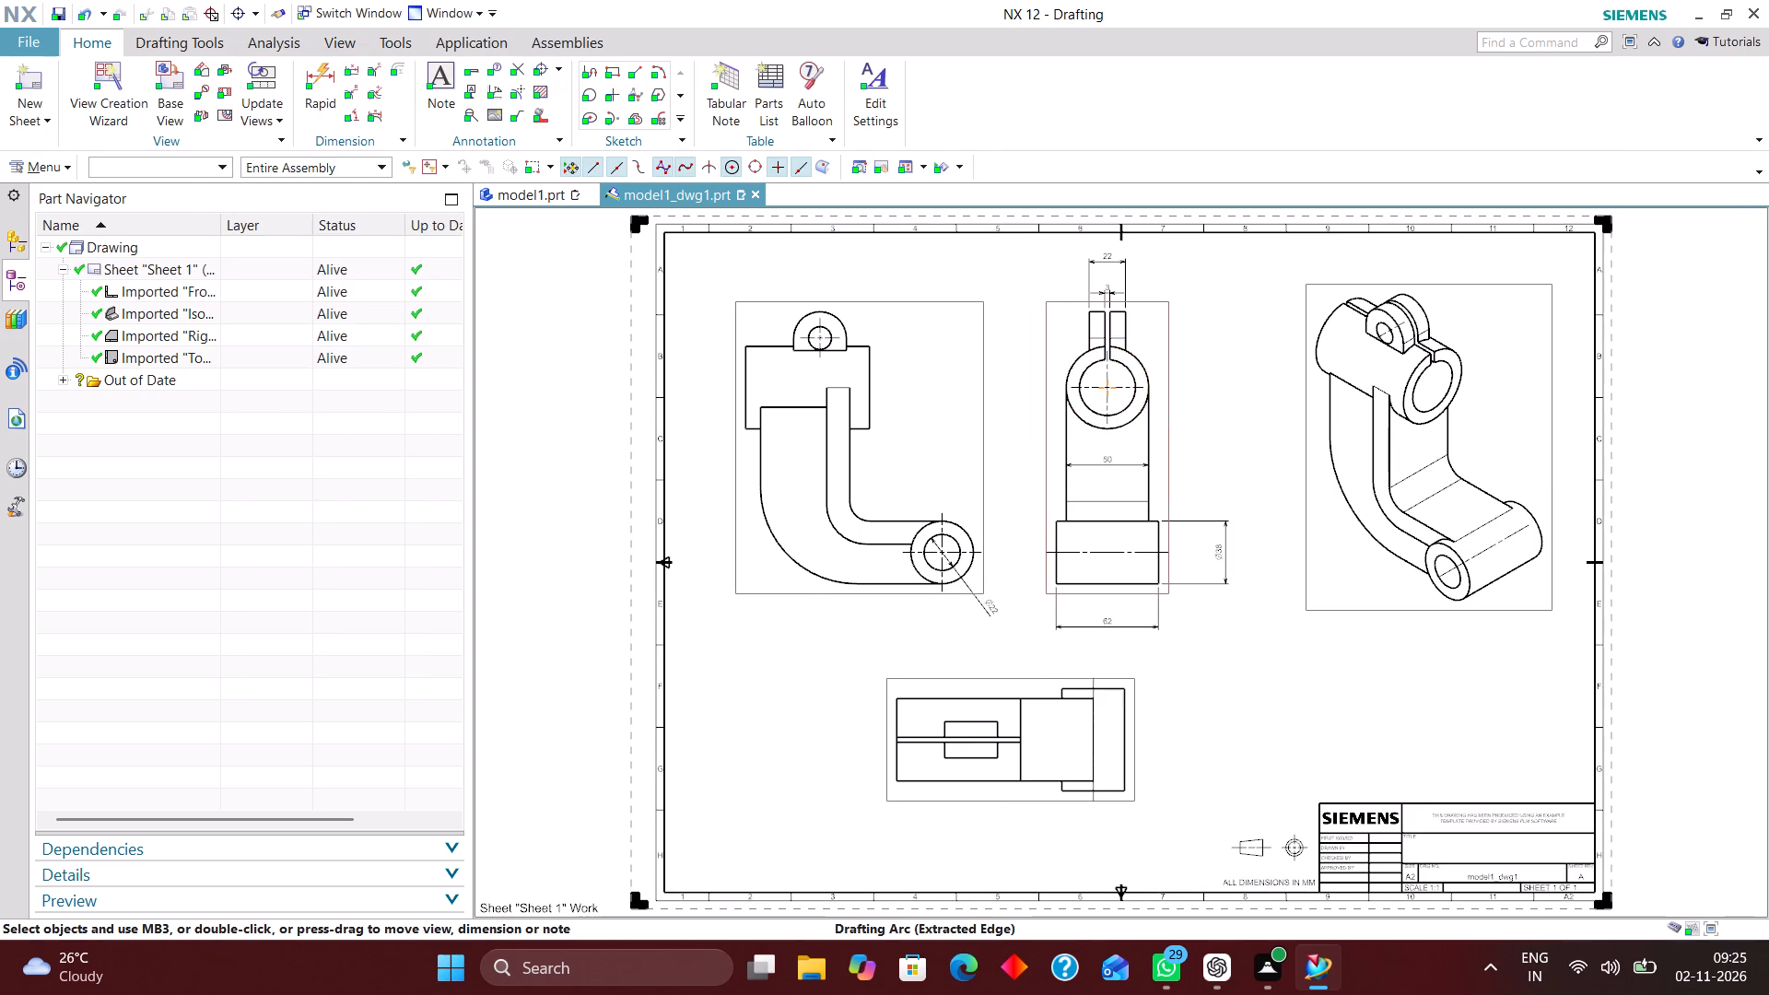
Dimension the clamp cylinder's height in the front view with an inferred rapid dimension placed to its right.
scroll(1047, 463, up, 1)
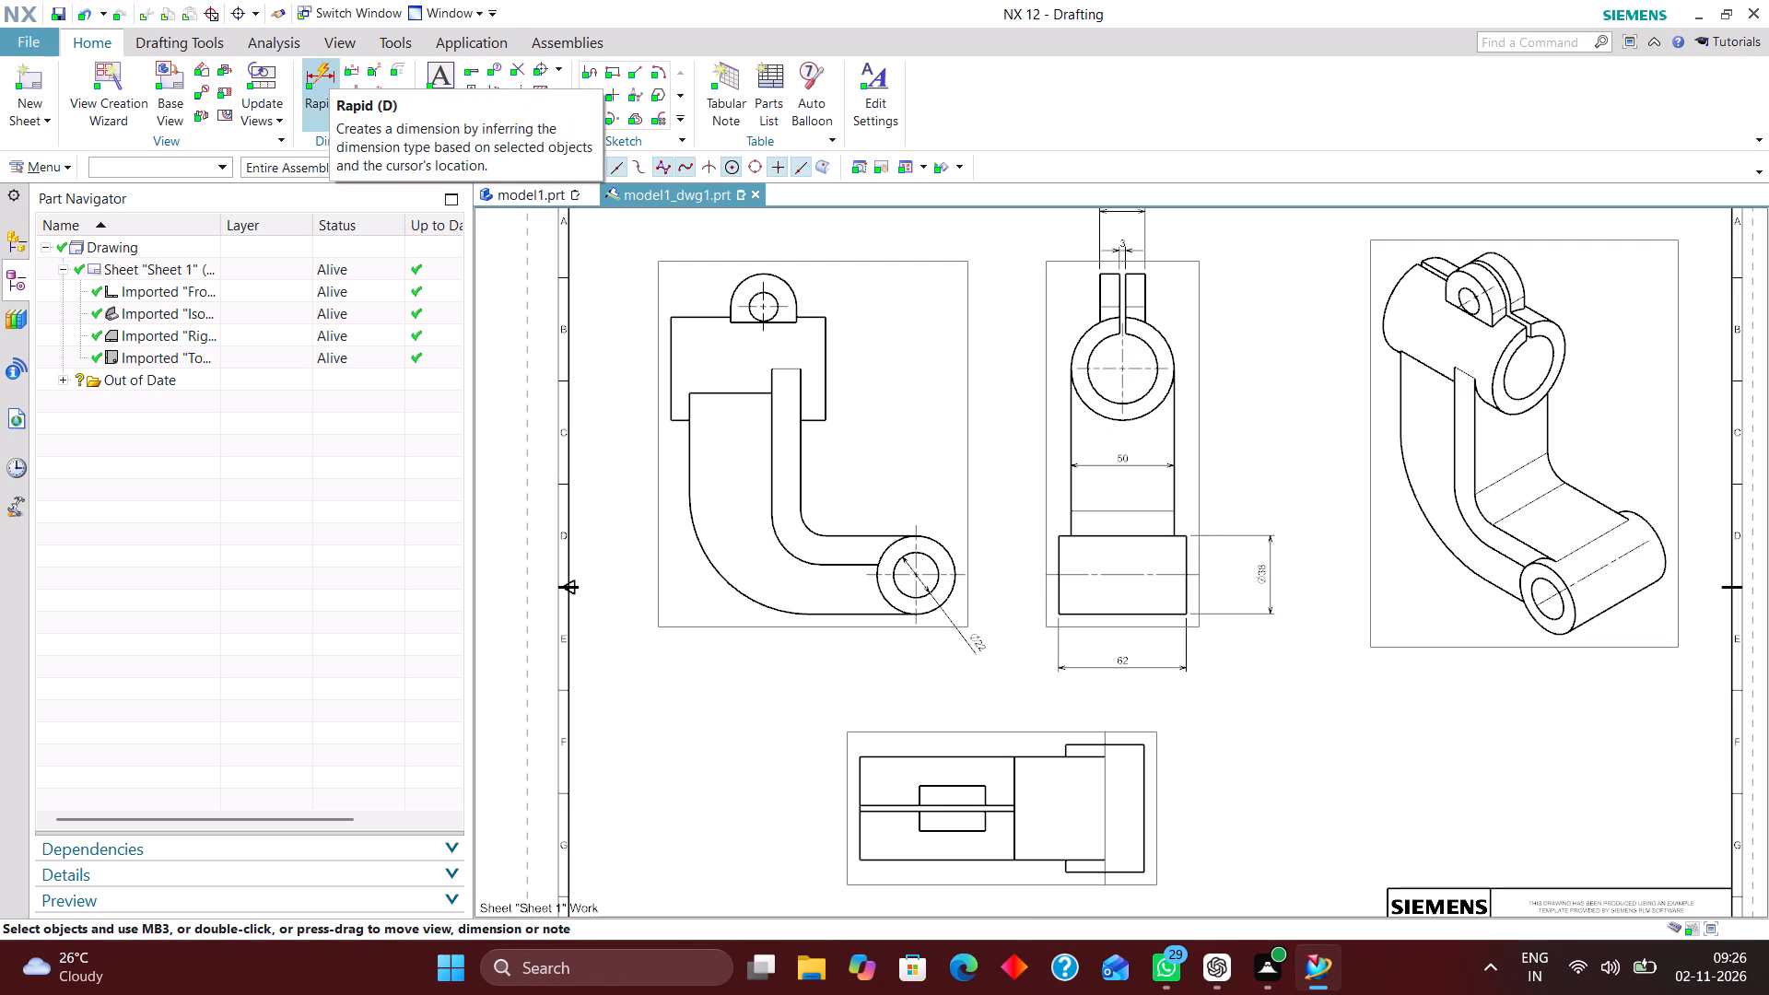
click(324, 68)
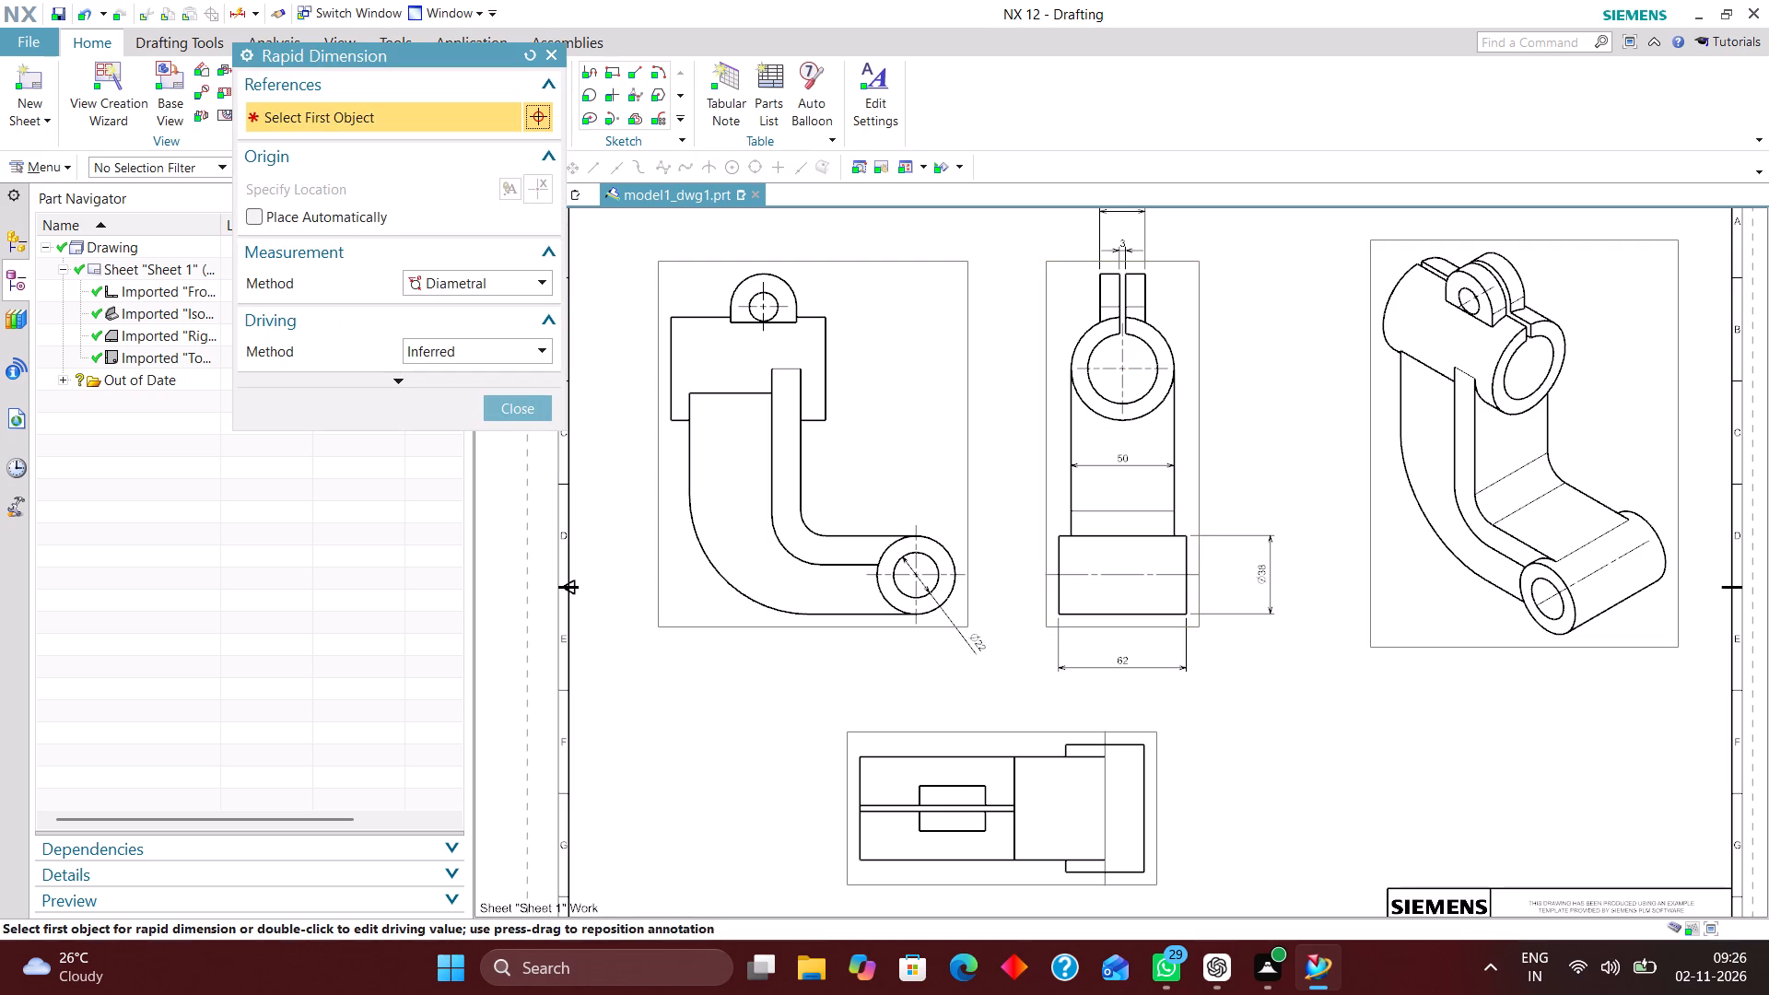
click(509, 288)
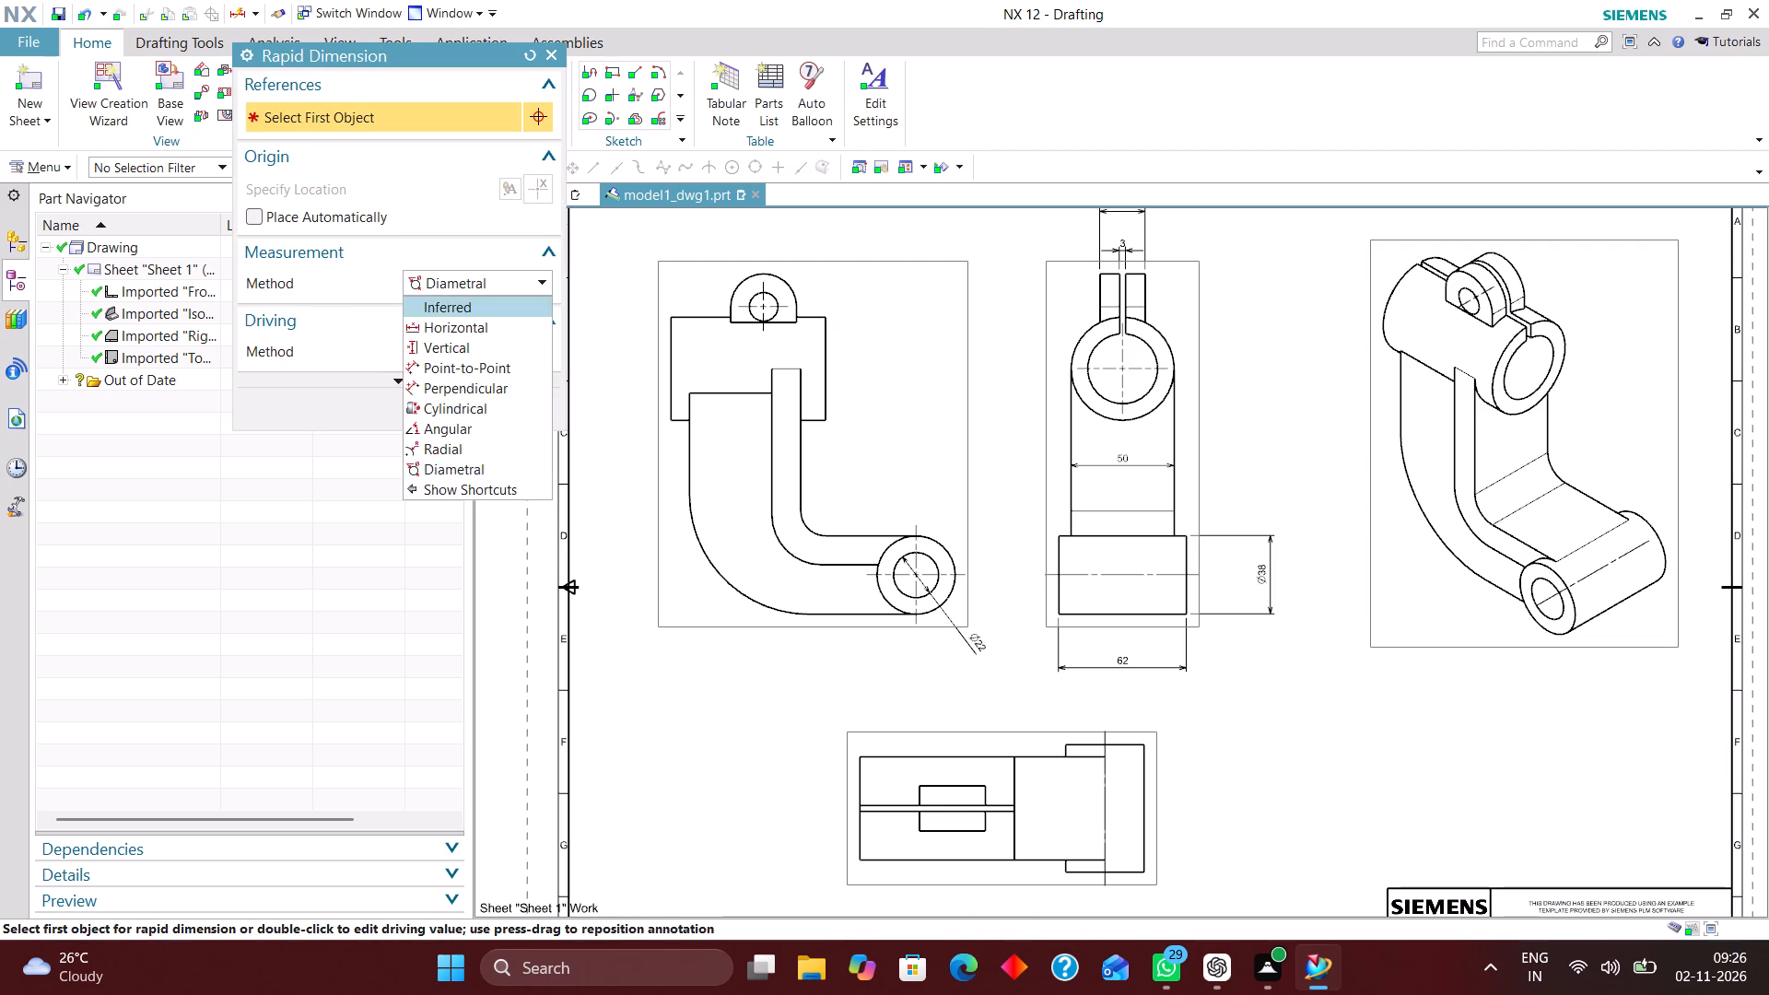
click(498, 303)
click(829, 315)
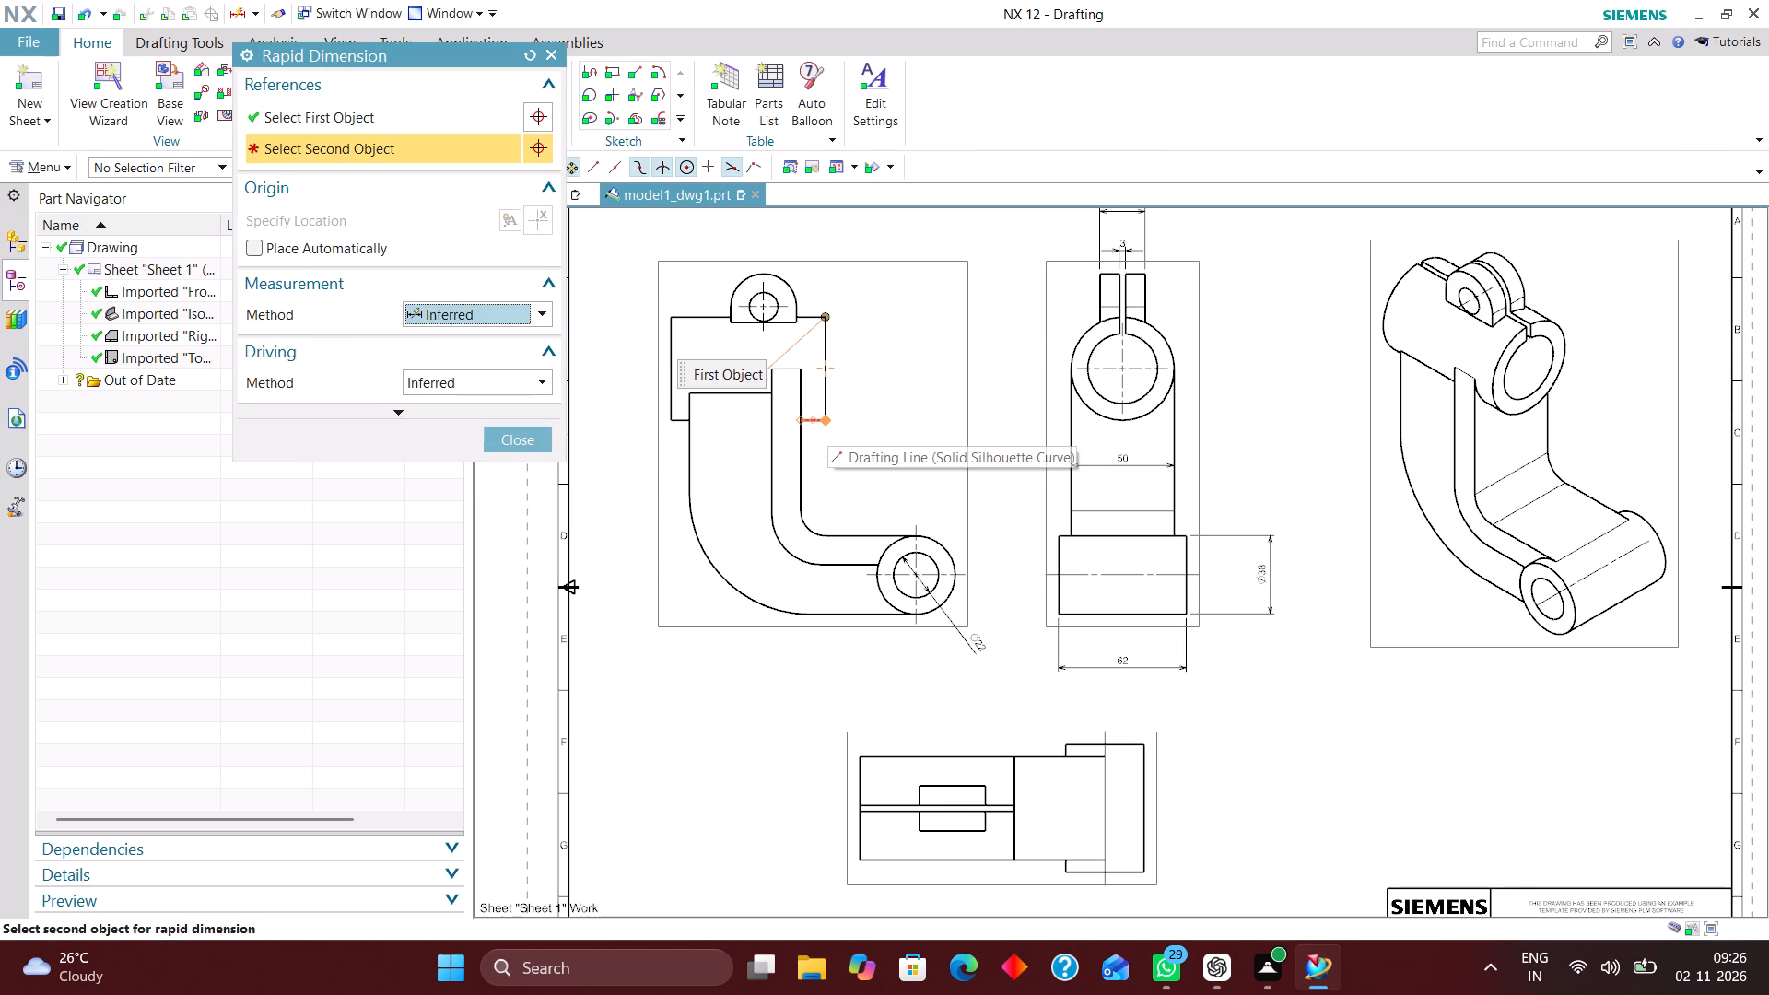
click(827, 422)
click(875, 368)
click(513, 442)
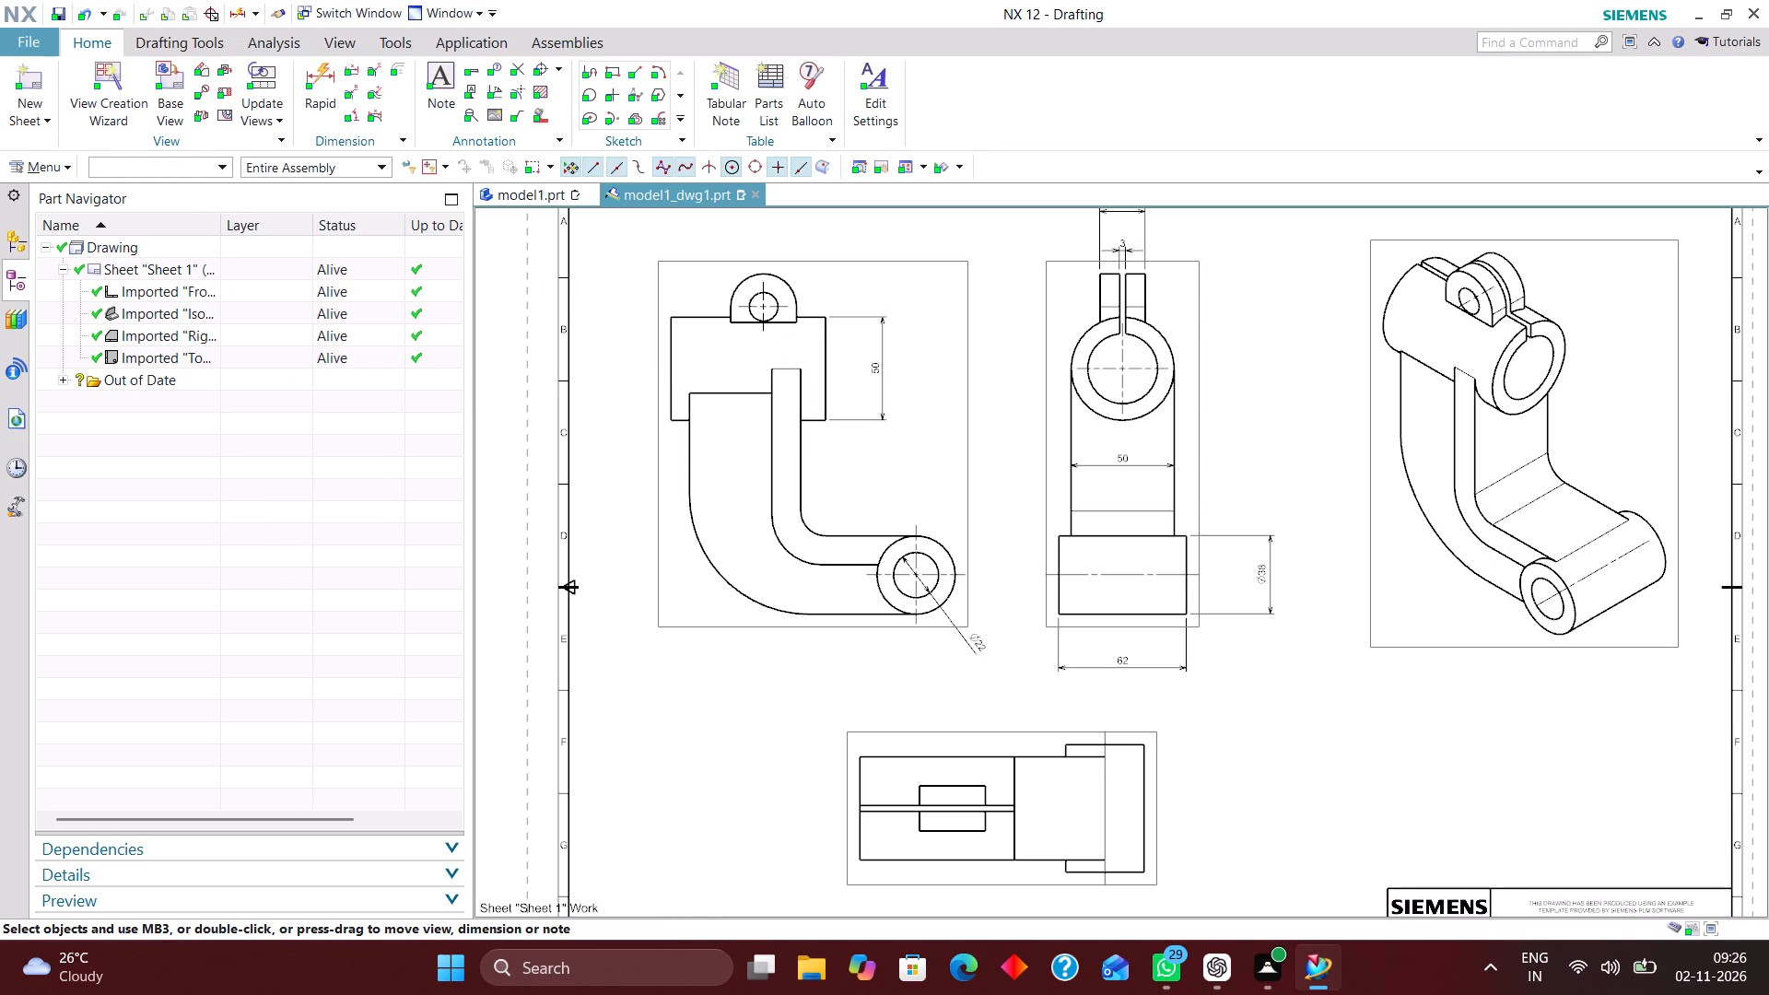
Change the clamp cylinder's height dimension in the front view to the Cylindrical measurement method.
double_click(877, 366)
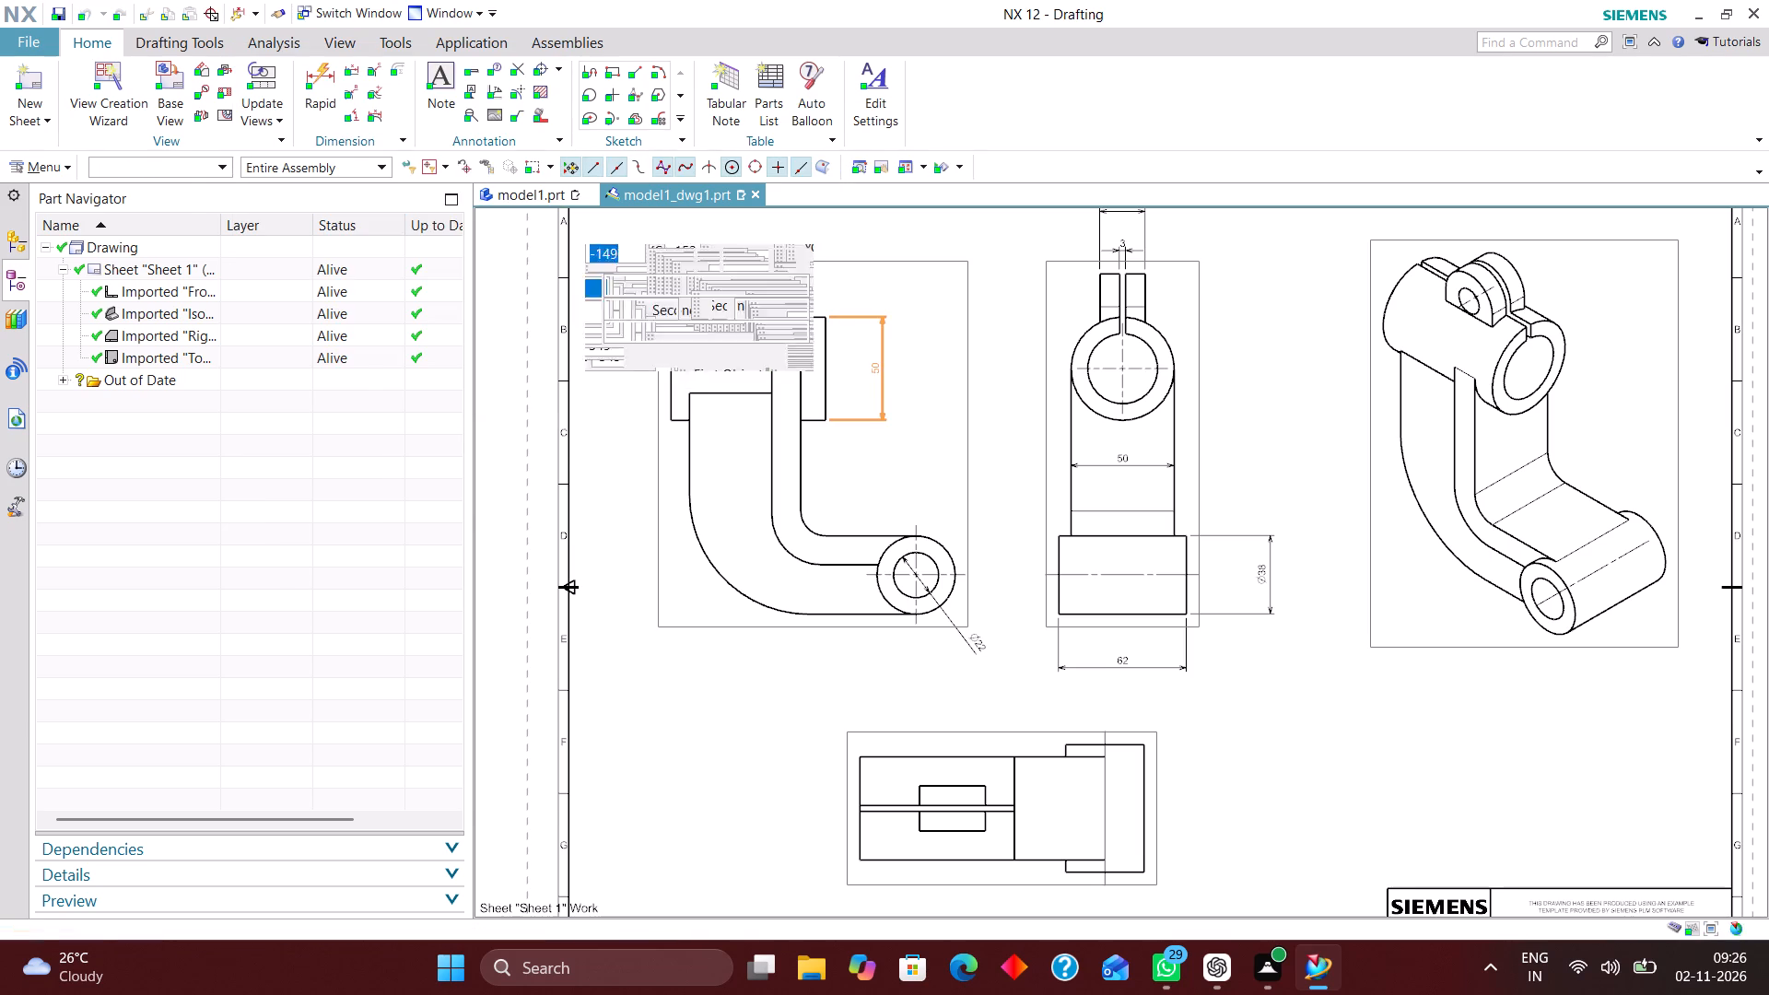
click(493, 534)
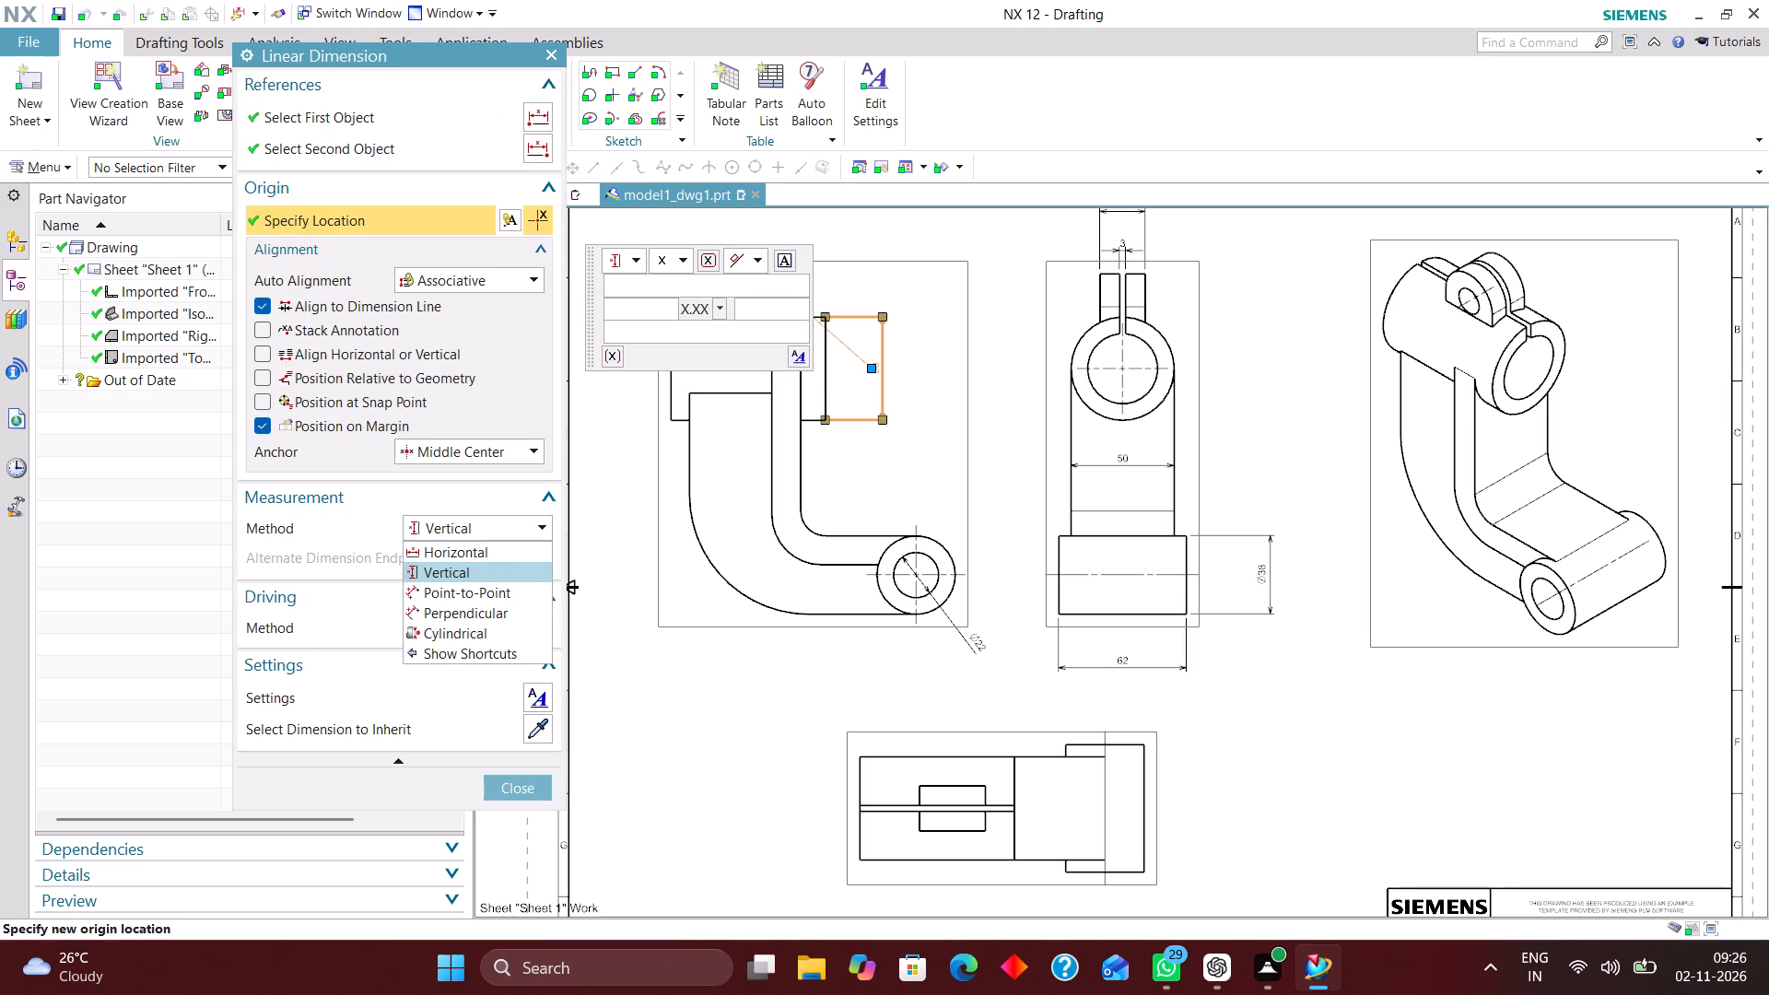
click(488, 629)
click(524, 753)
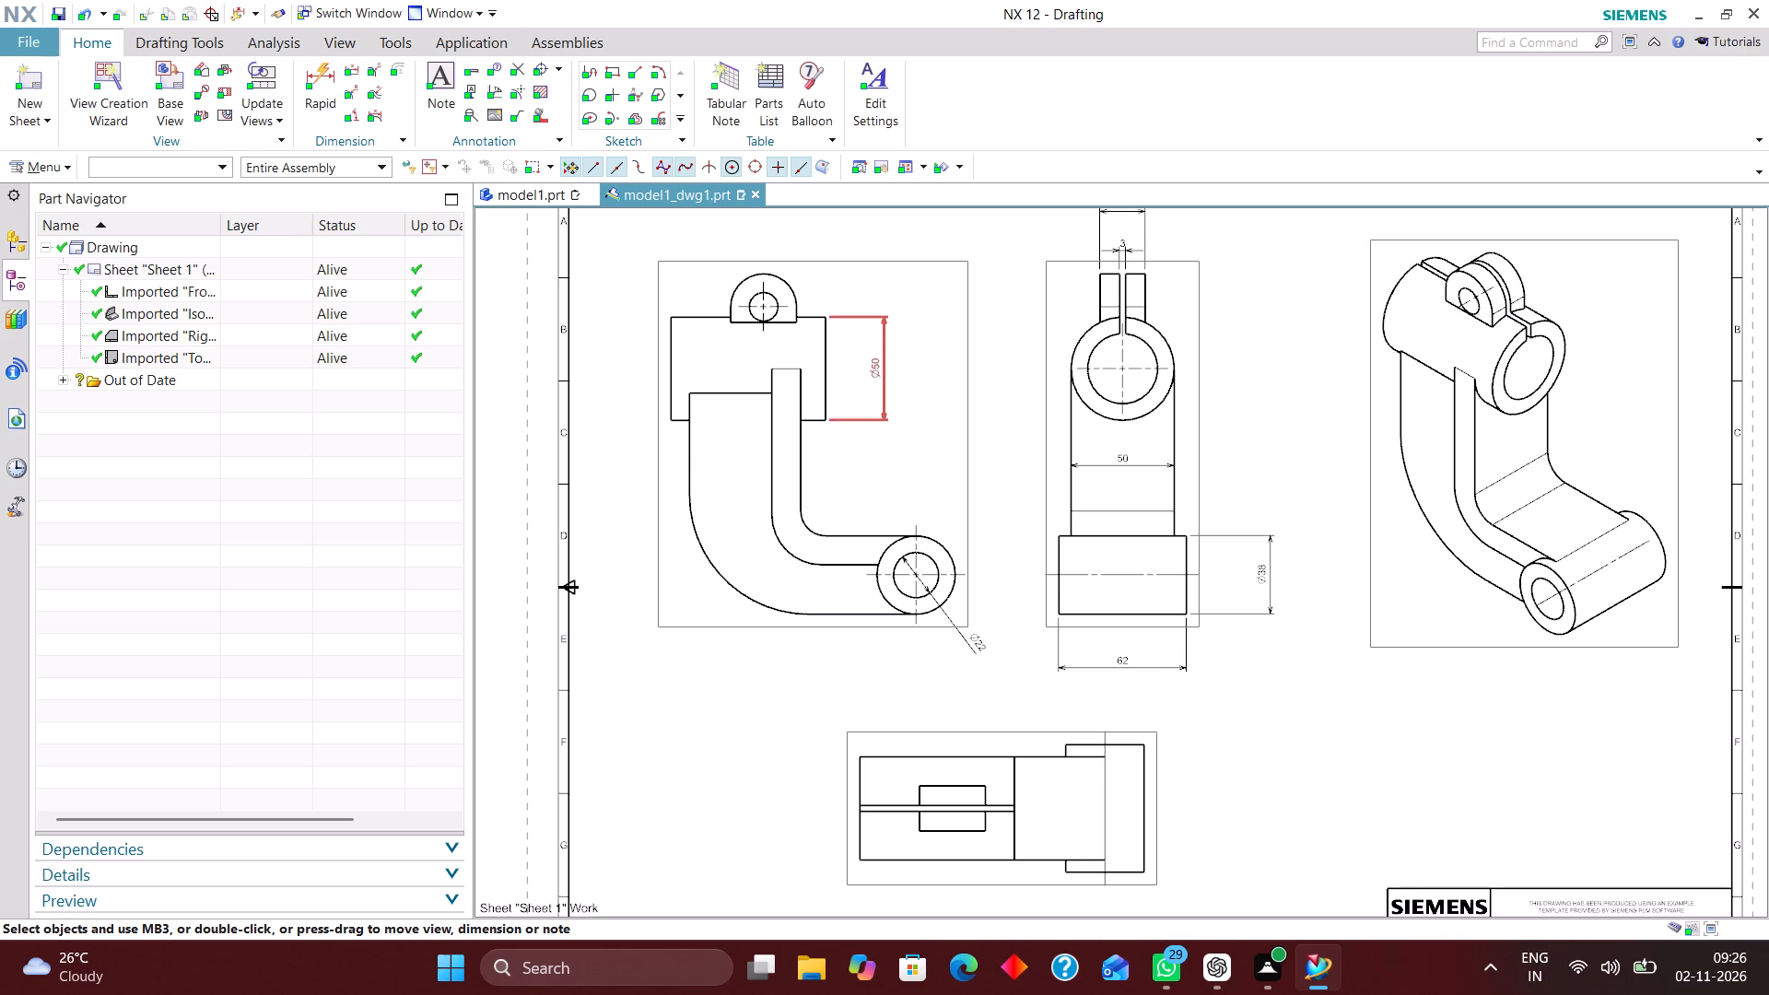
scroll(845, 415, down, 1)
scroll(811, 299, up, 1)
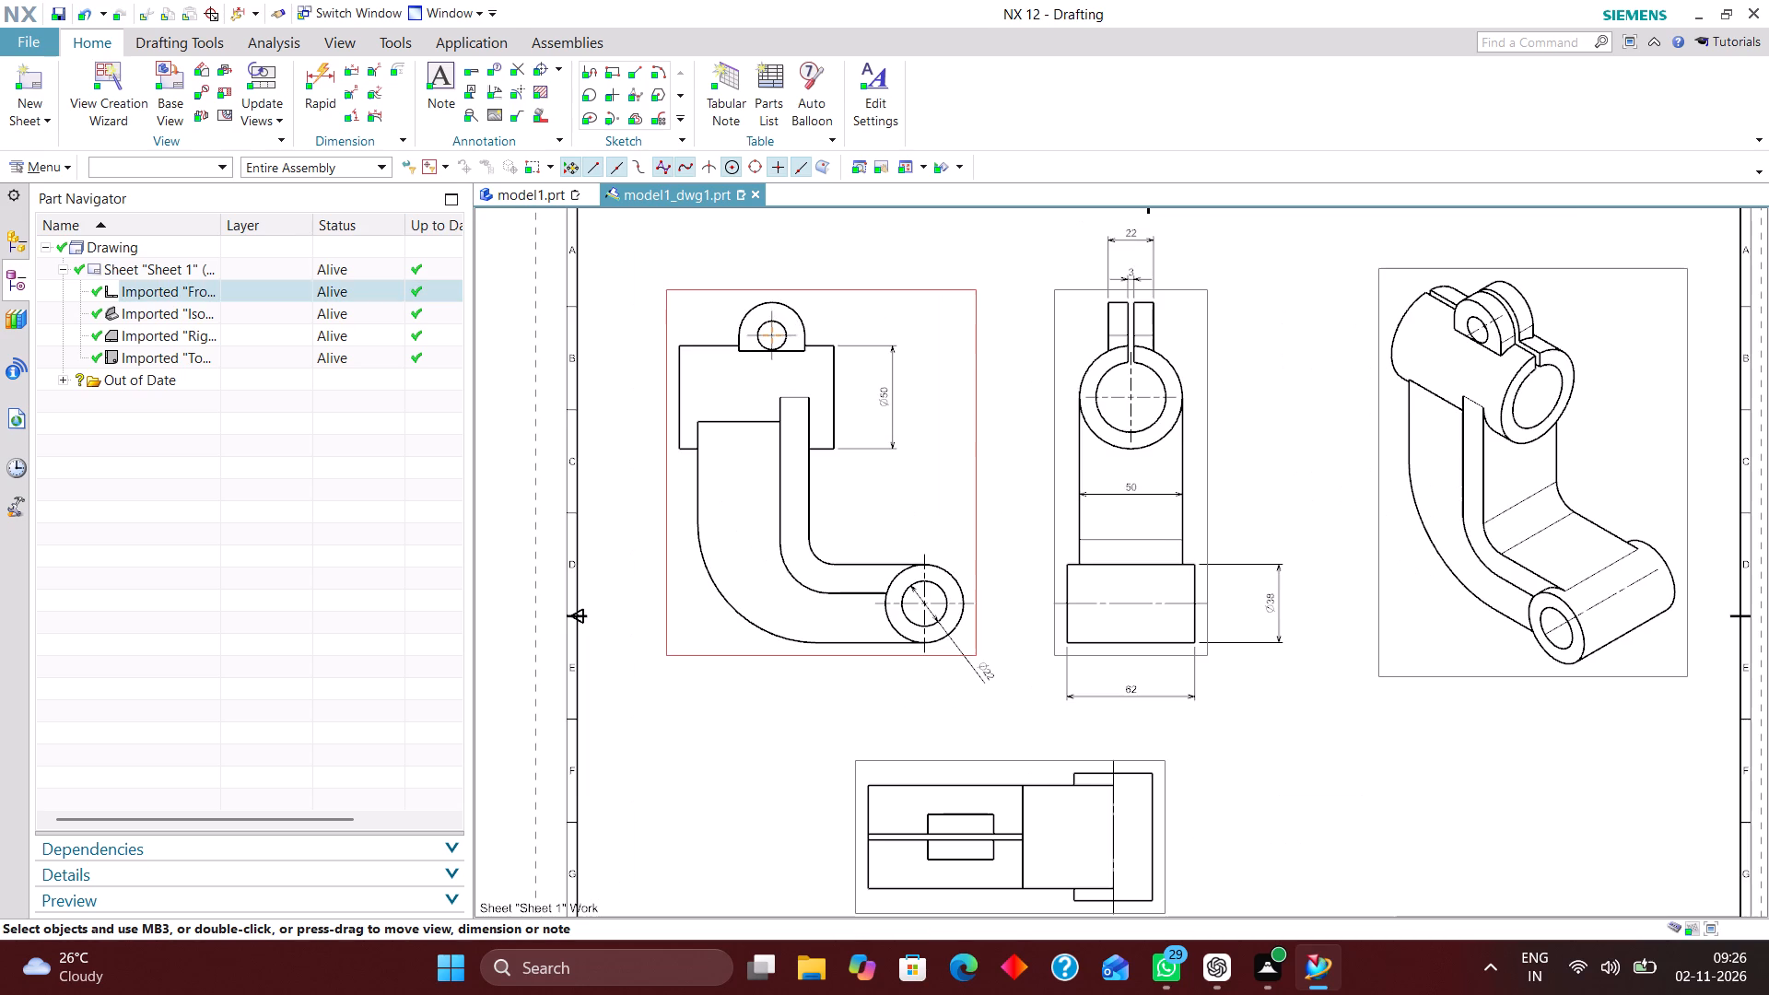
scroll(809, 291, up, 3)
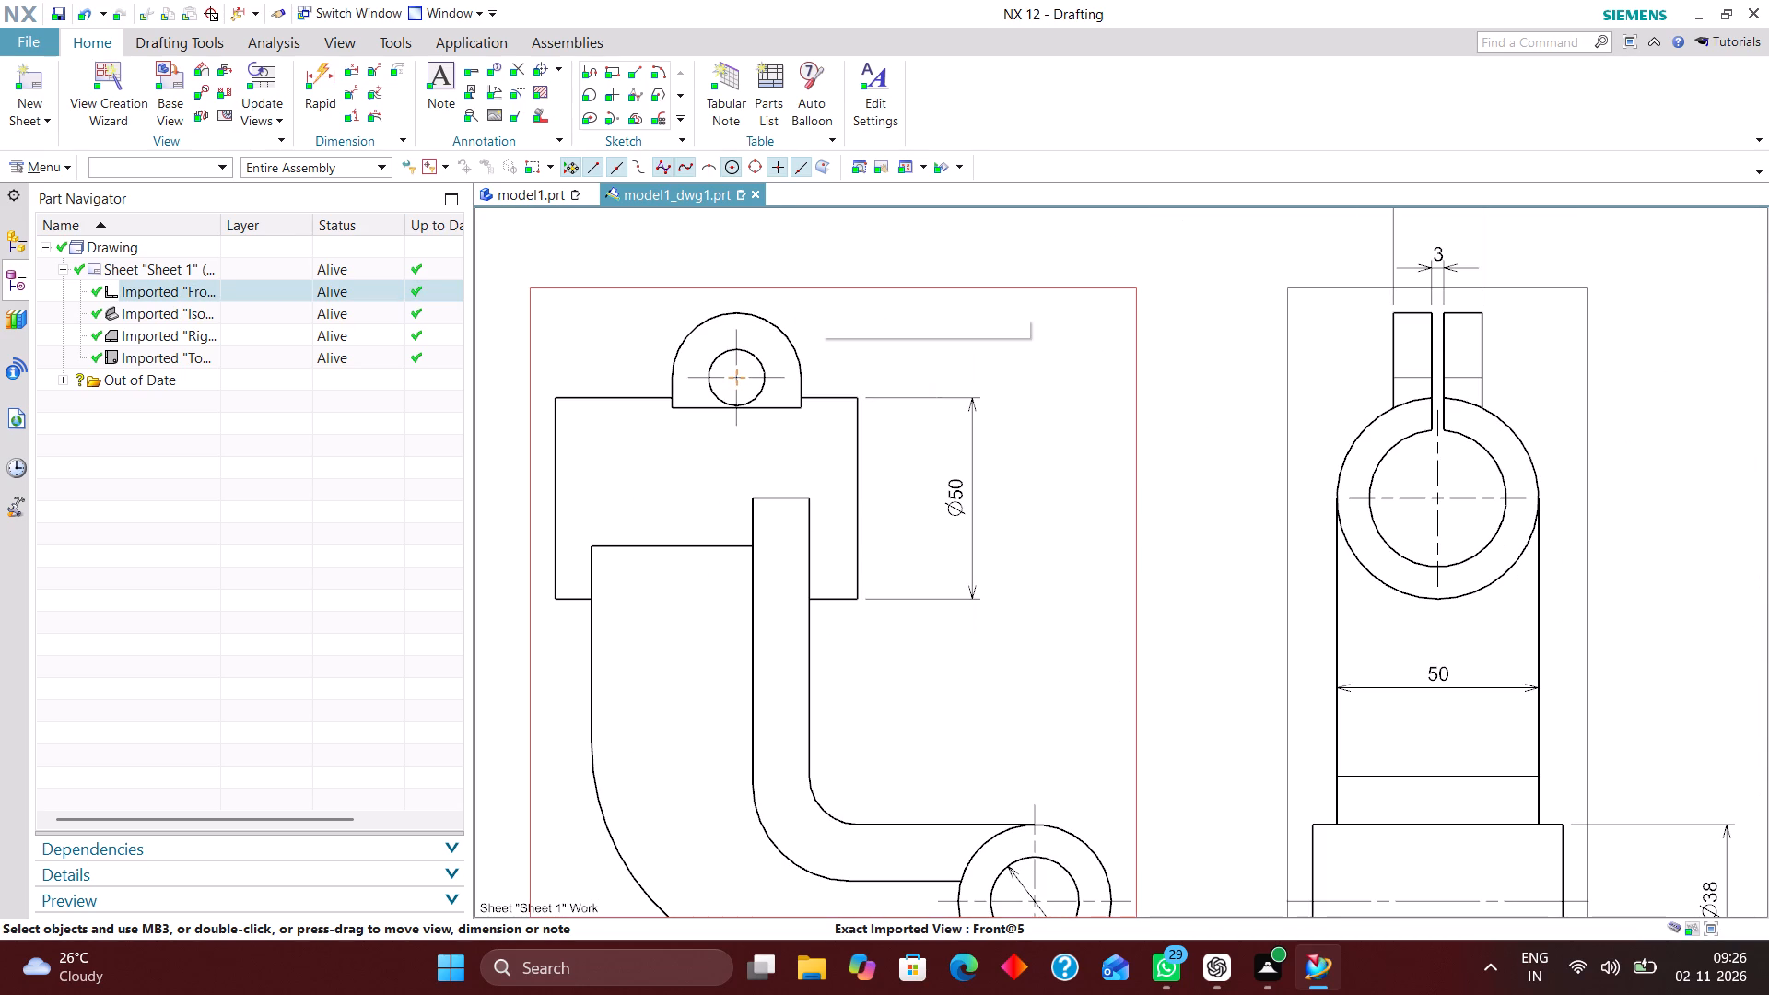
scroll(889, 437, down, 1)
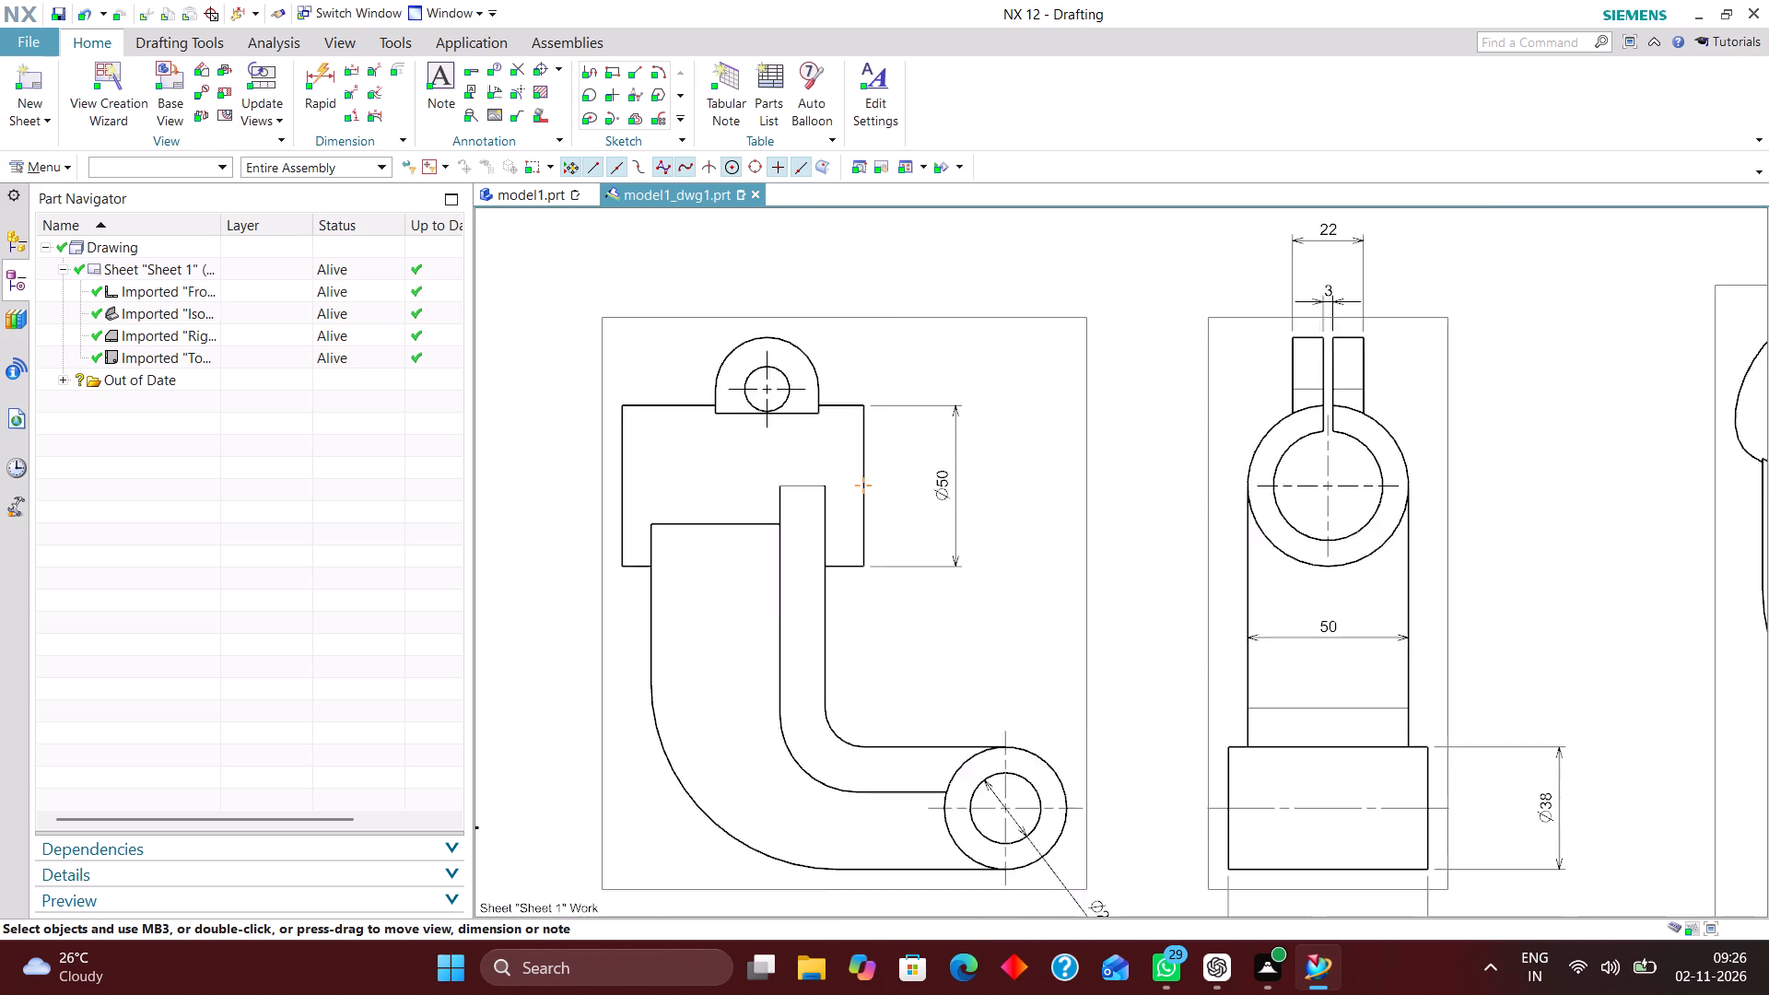
Dimension the clamp cylinder's horizontal length in the front view with an inferred rapid dimension placed above the view.
scroll(891, 438, down, 1)
click(319, 72)
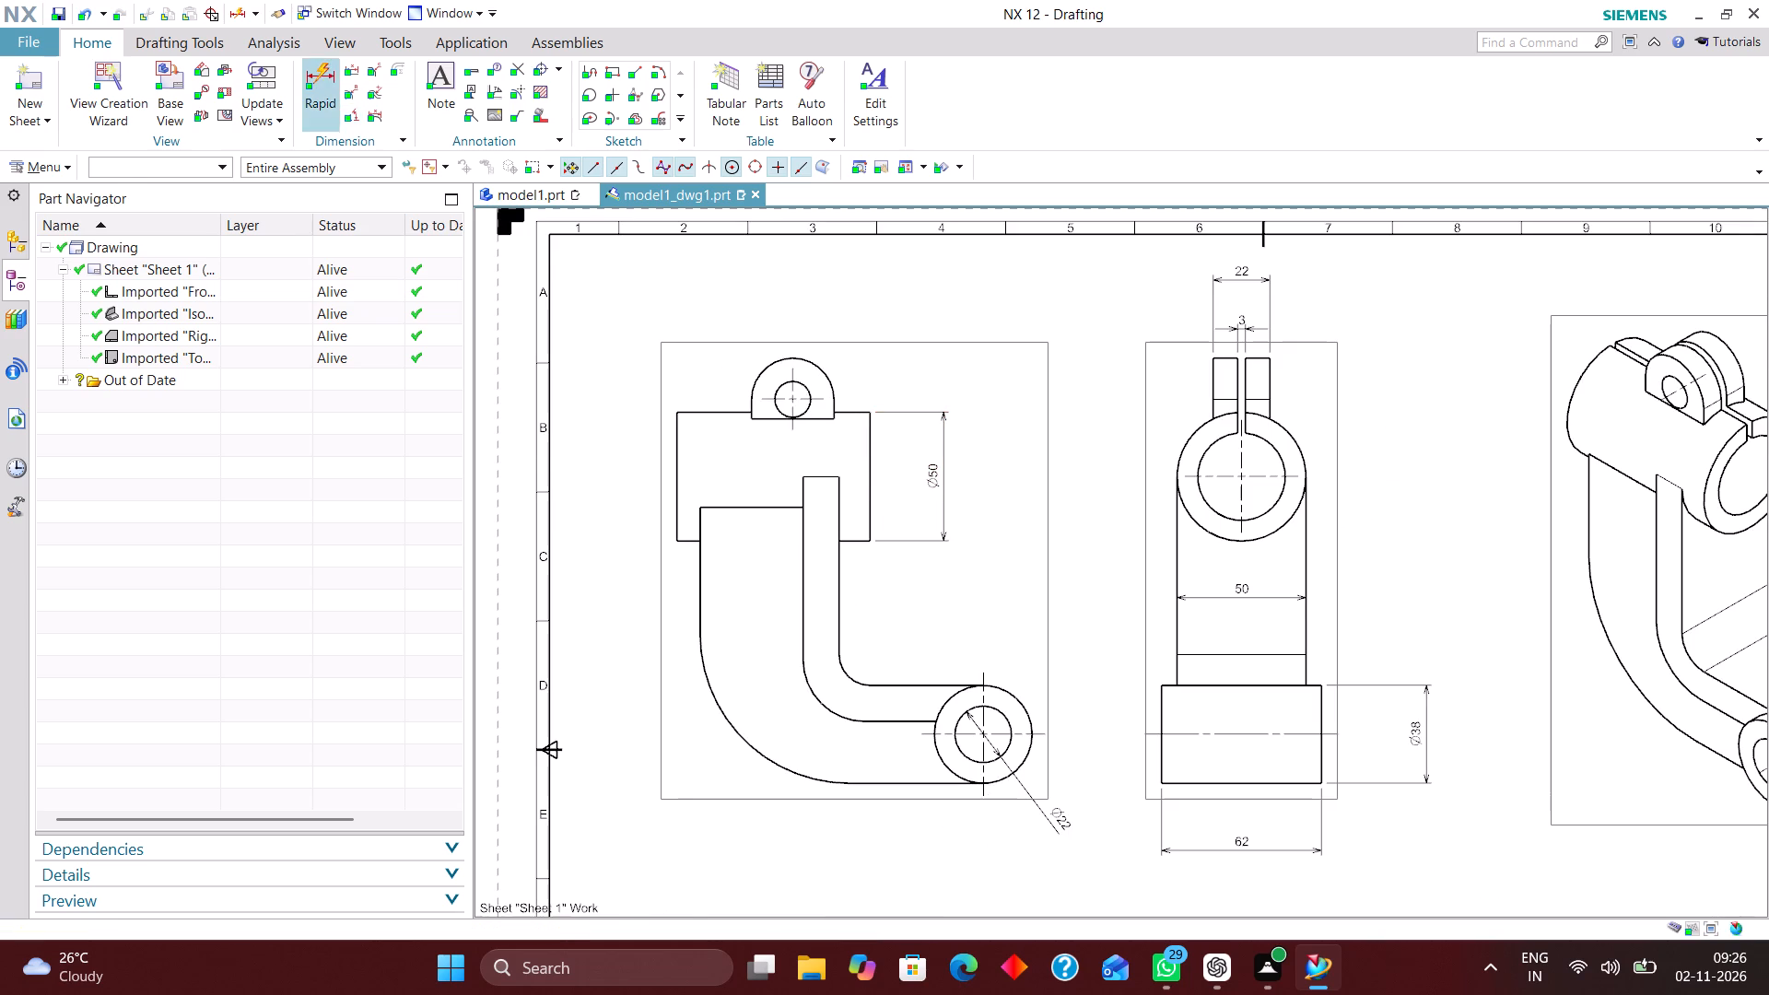
click(675, 411)
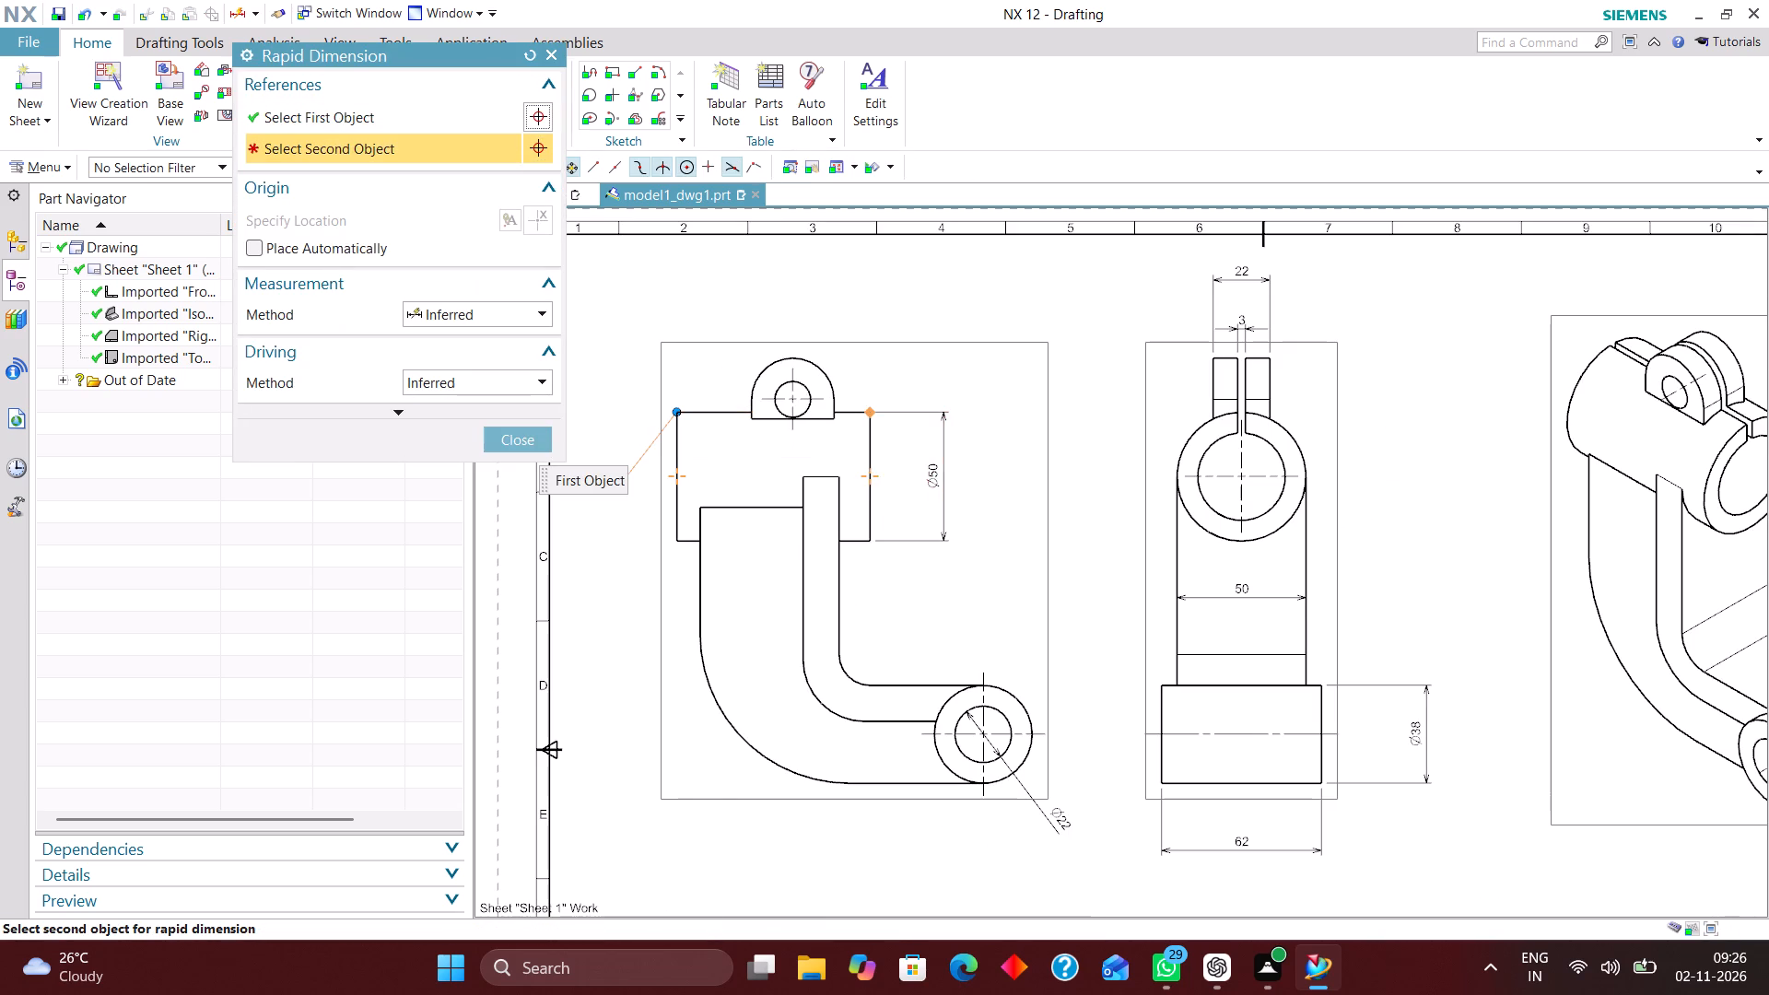
click(871, 412)
click(786, 287)
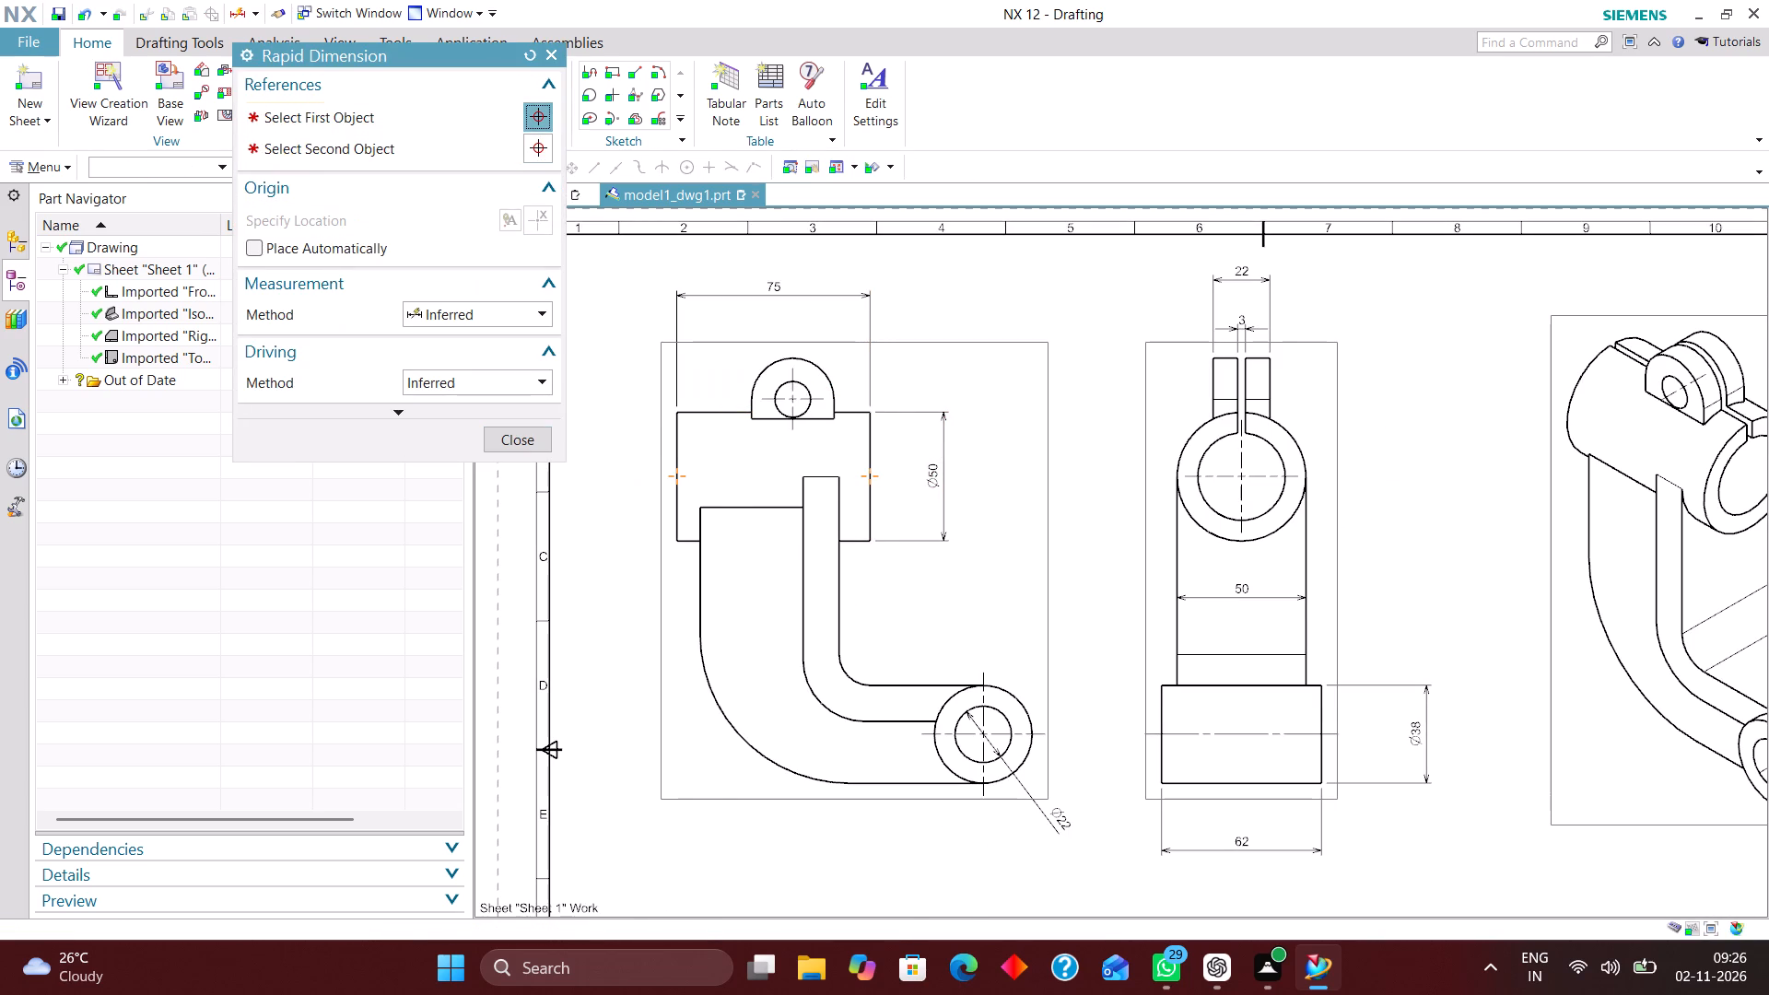
Dimension the horizontal offsets between each end of the clamp cylinder and the arm's adjacent vertical edge, below the cylinder in the front view.
scroll(915, 376, down, 1)
scroll(834, 518, up, 3)
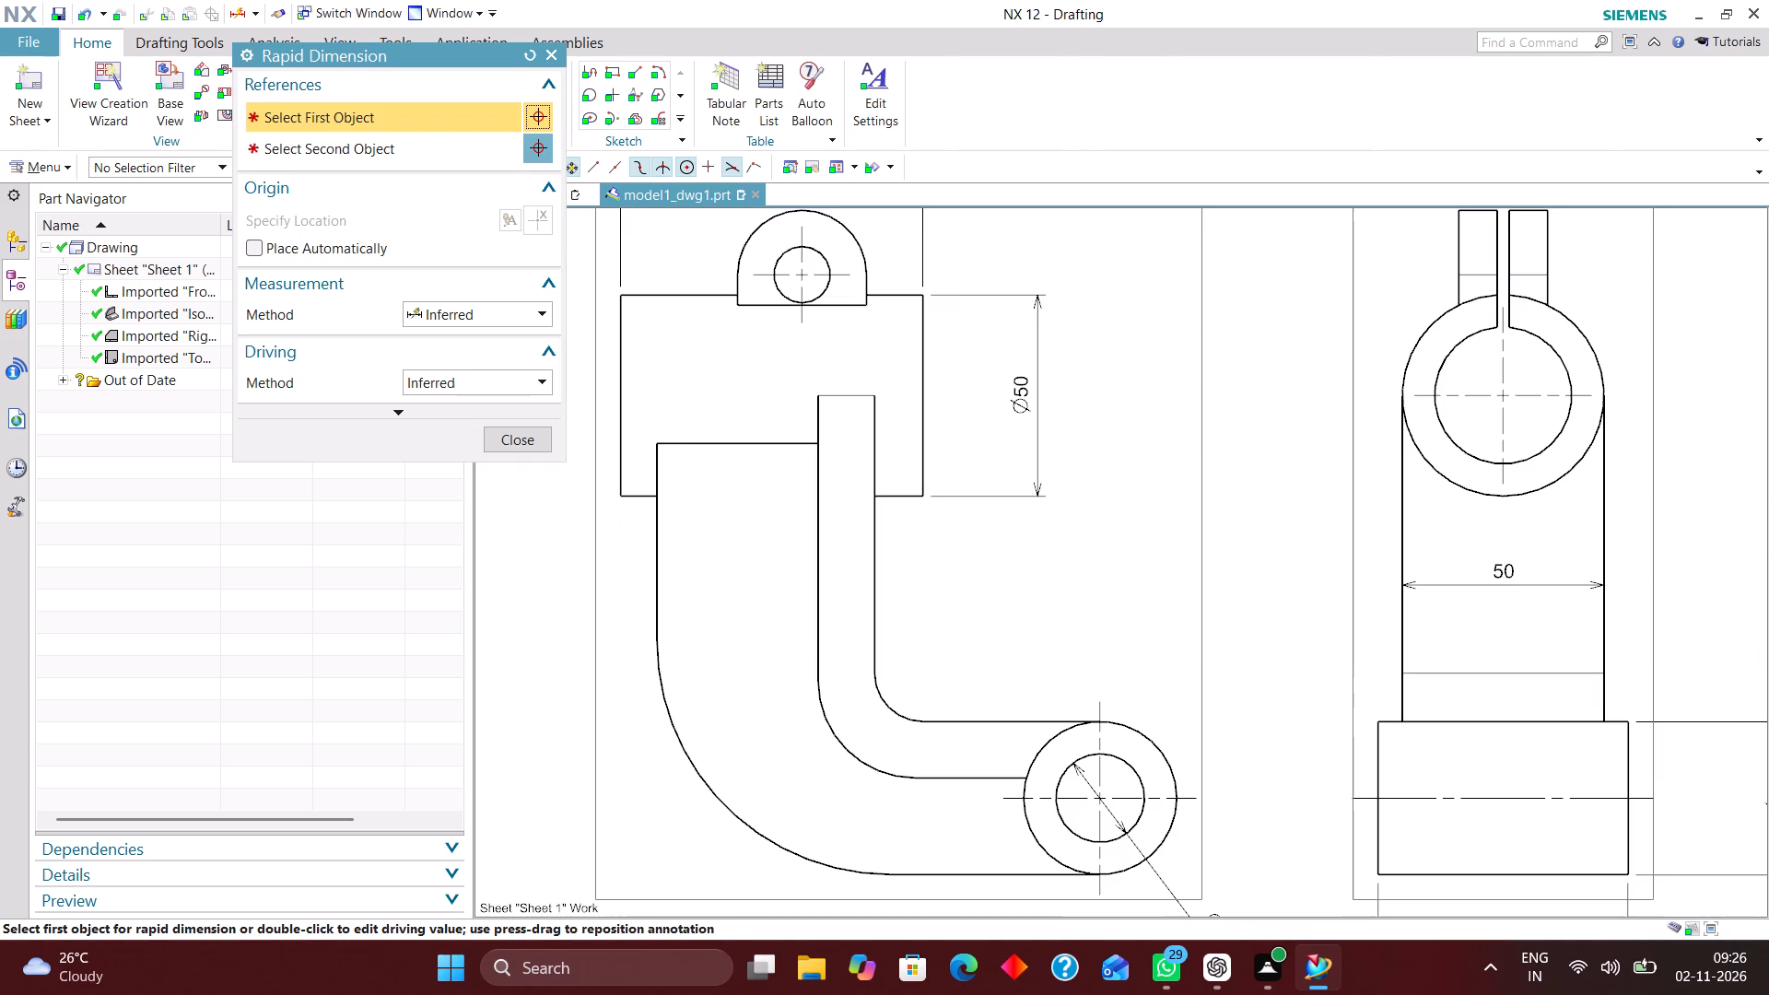
click(875, 532)
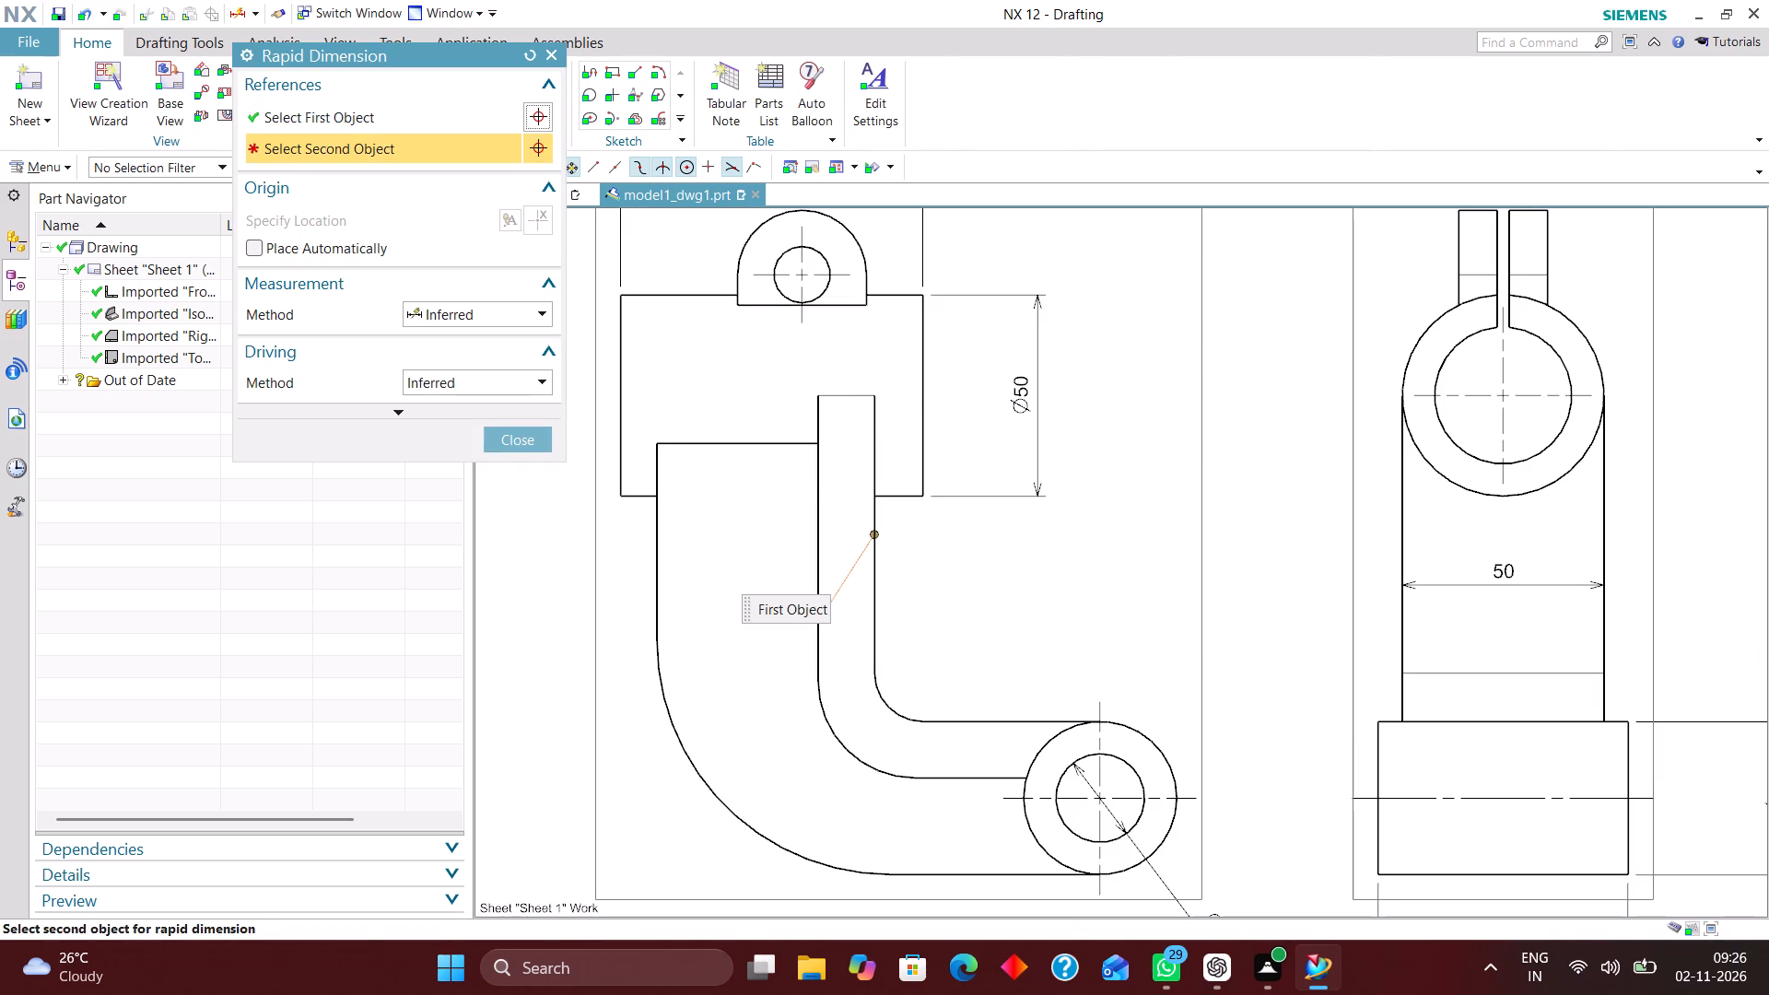
click(924, 497)
click(896, 575)
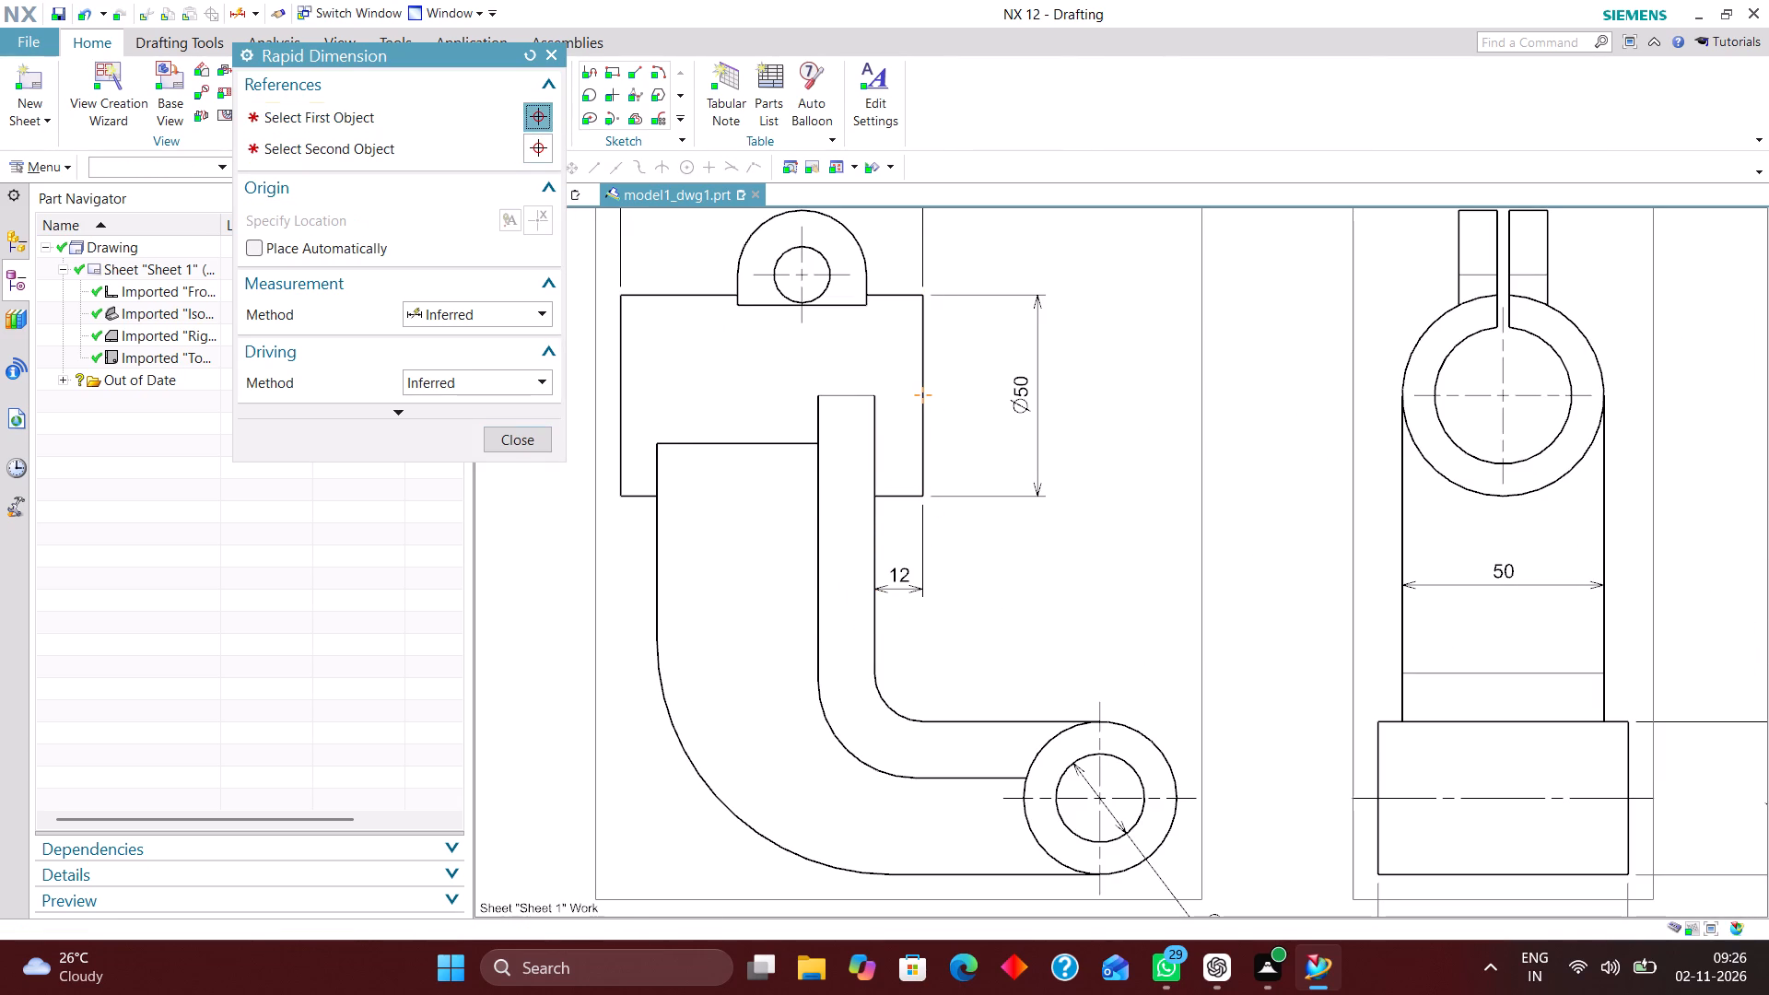
click(616, 499)
click(655, 521)
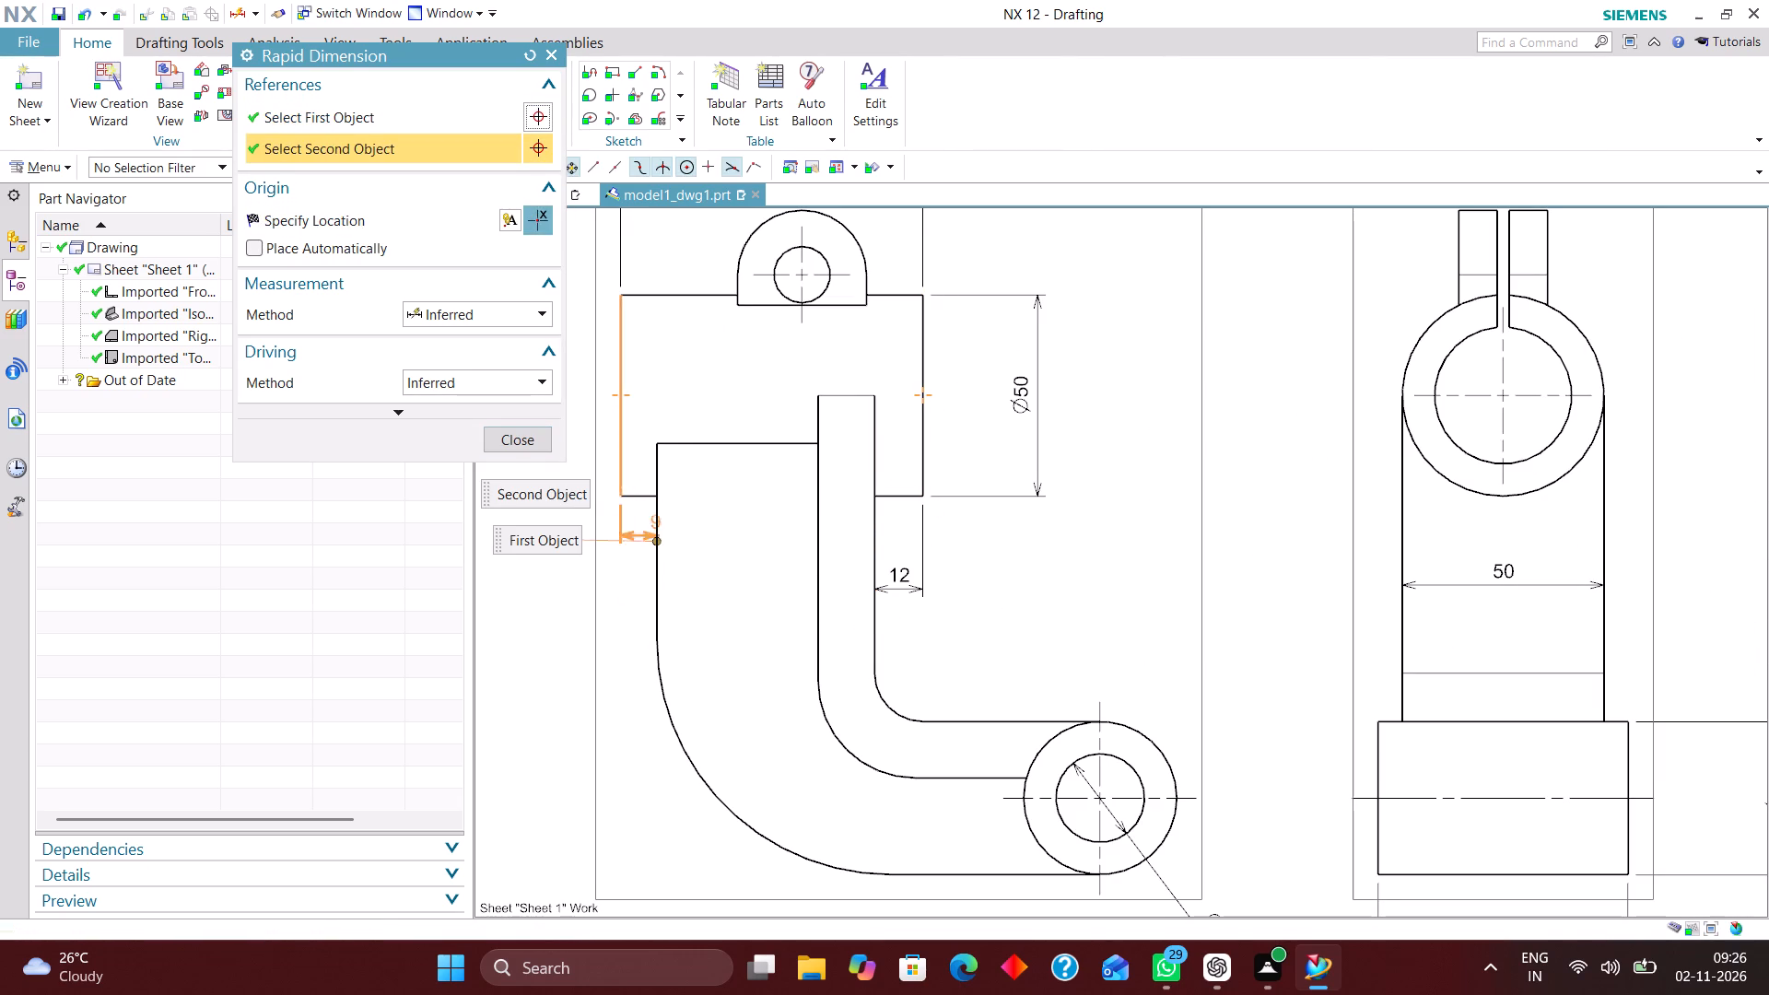
click(557, 597)
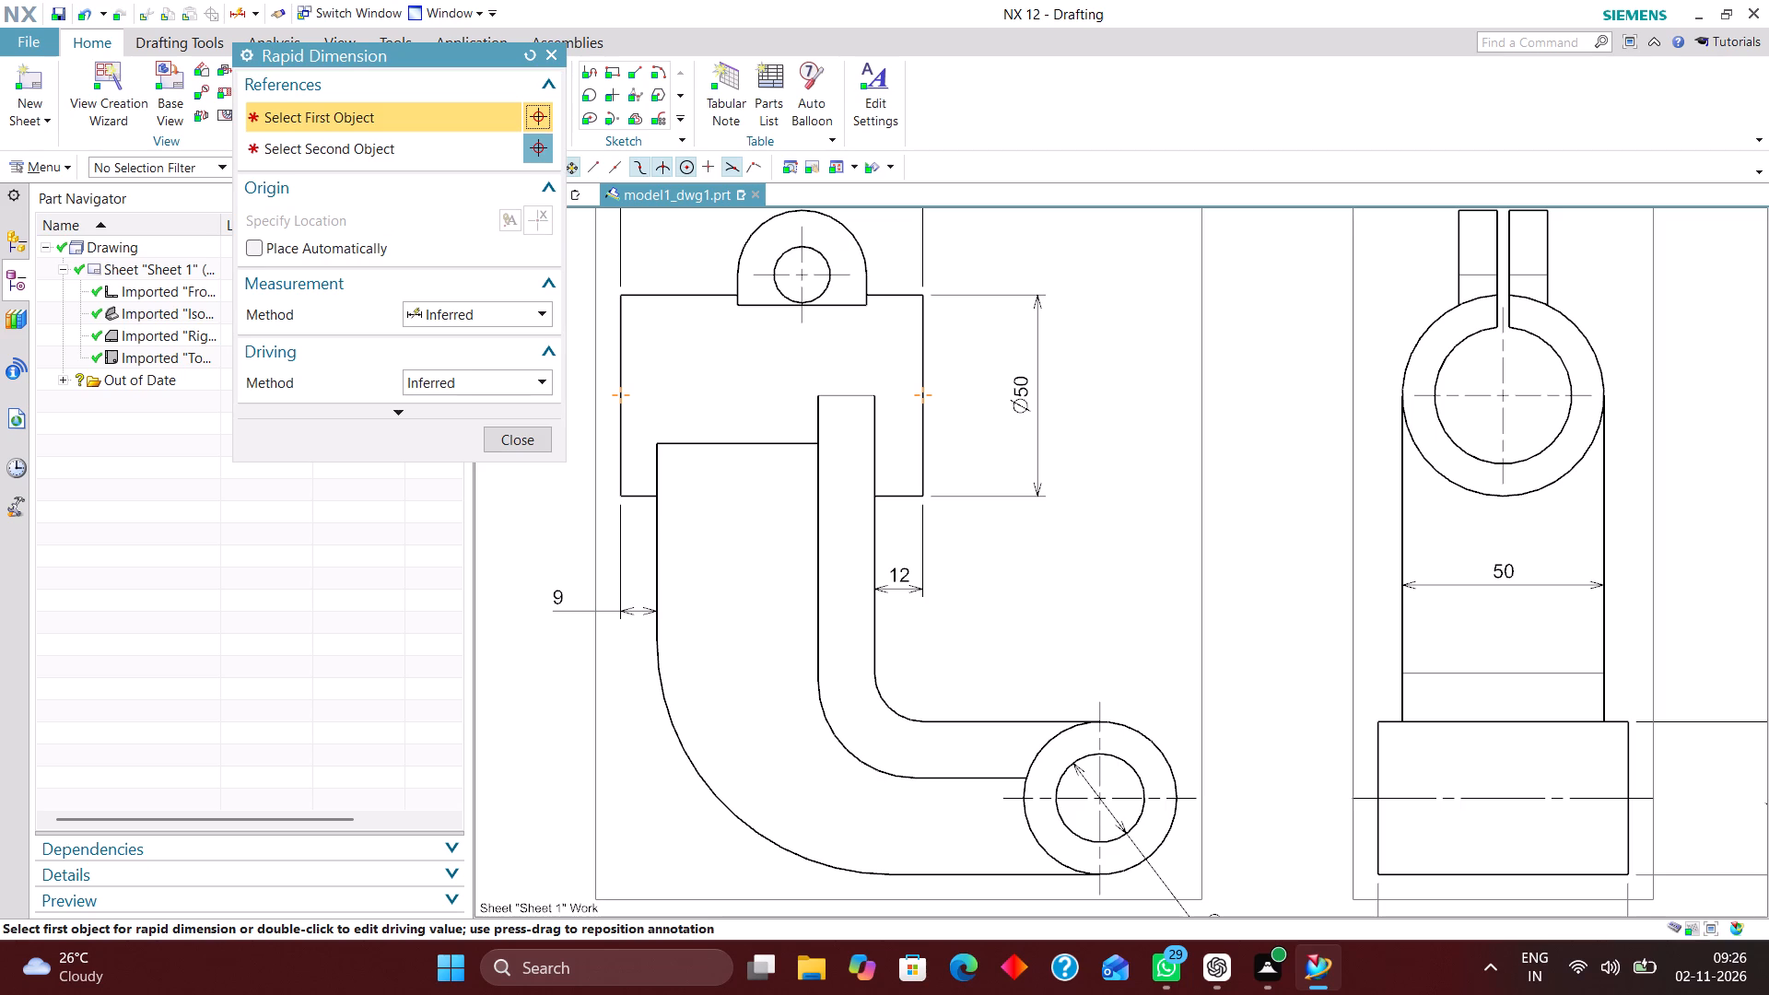
Add radial rapid dimensions to the rib's inner and outer bend arcs in the front view, placed inside the bend.
scroll(733, 427, down, 3)
scroll(767, 575, up, 3)
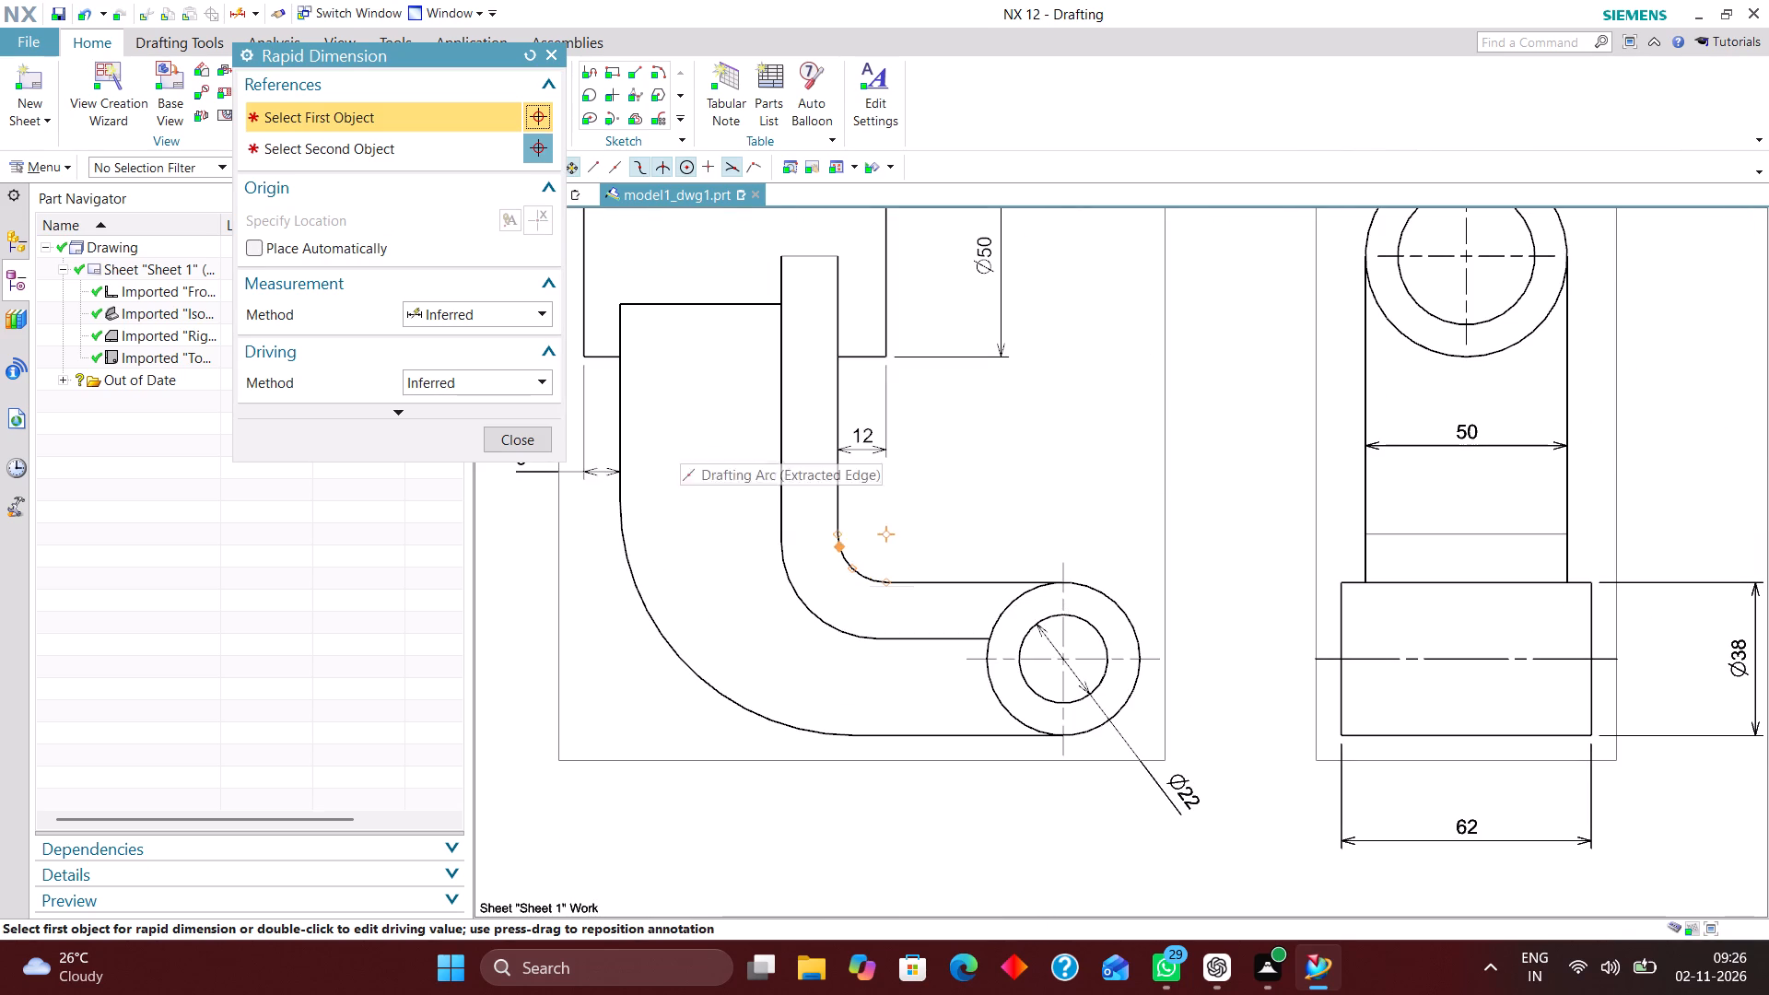
click(526, 320)
click(493, 481)
scroll(850, 568, up, 3)
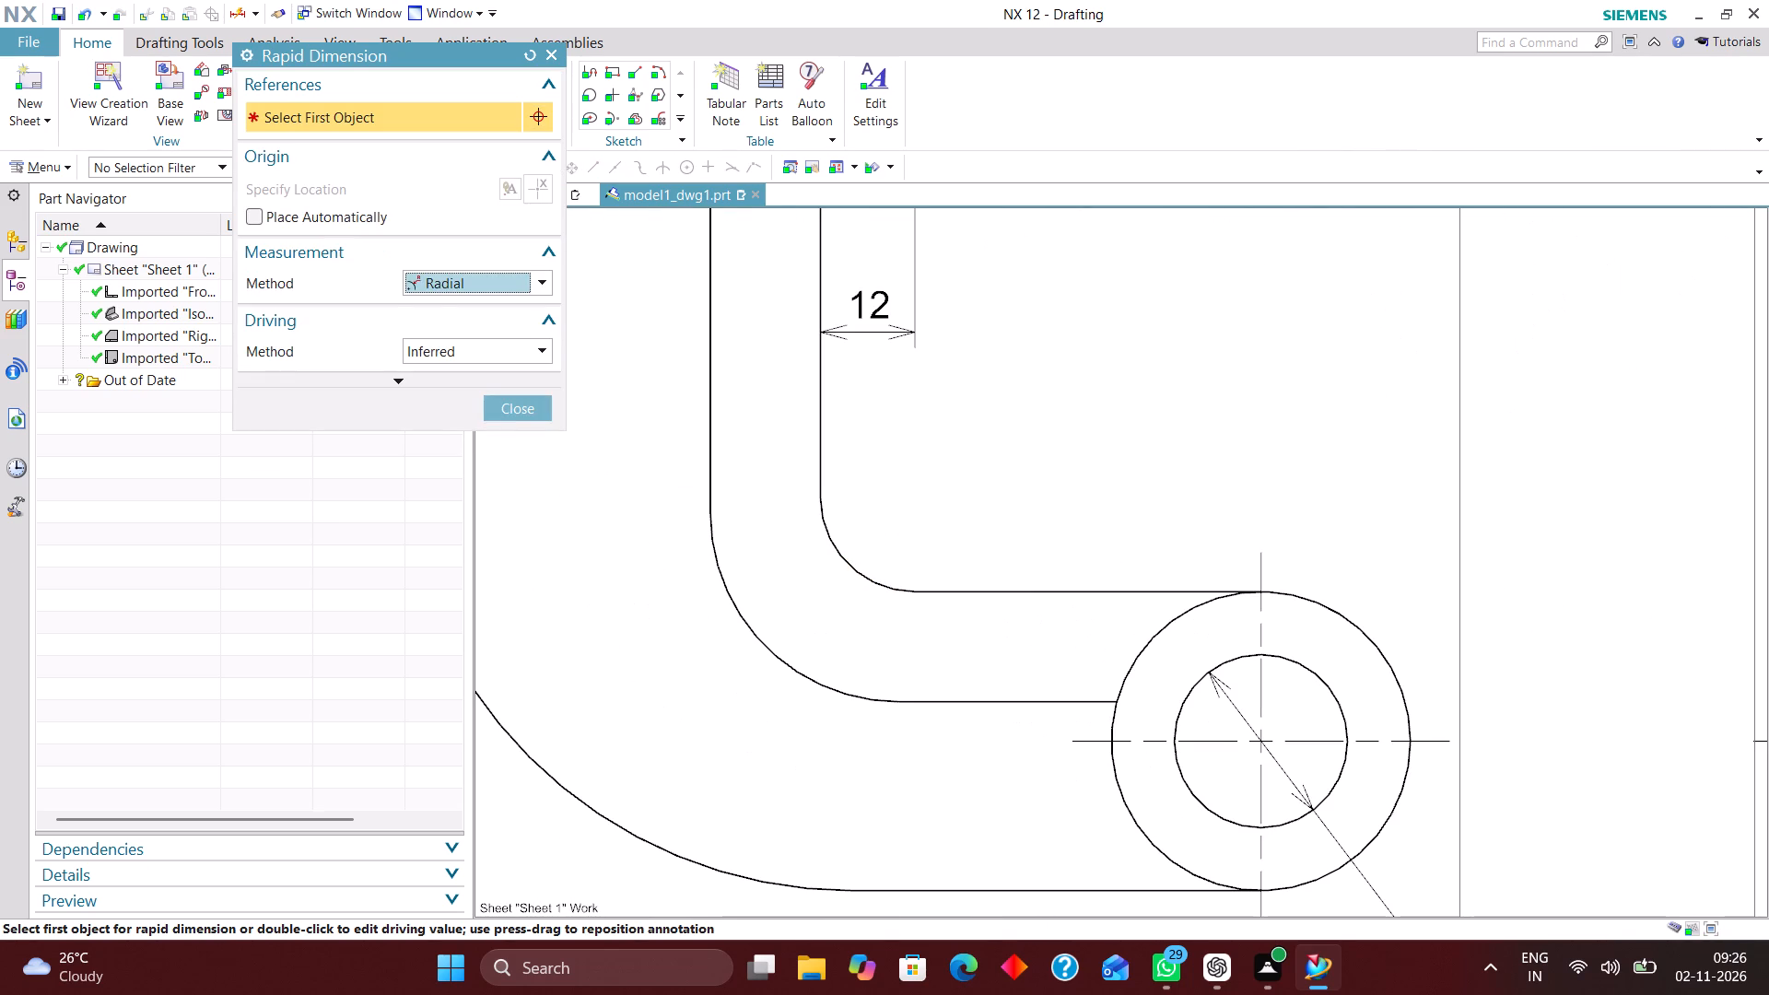
click(861, 577)
click(1004, 342)
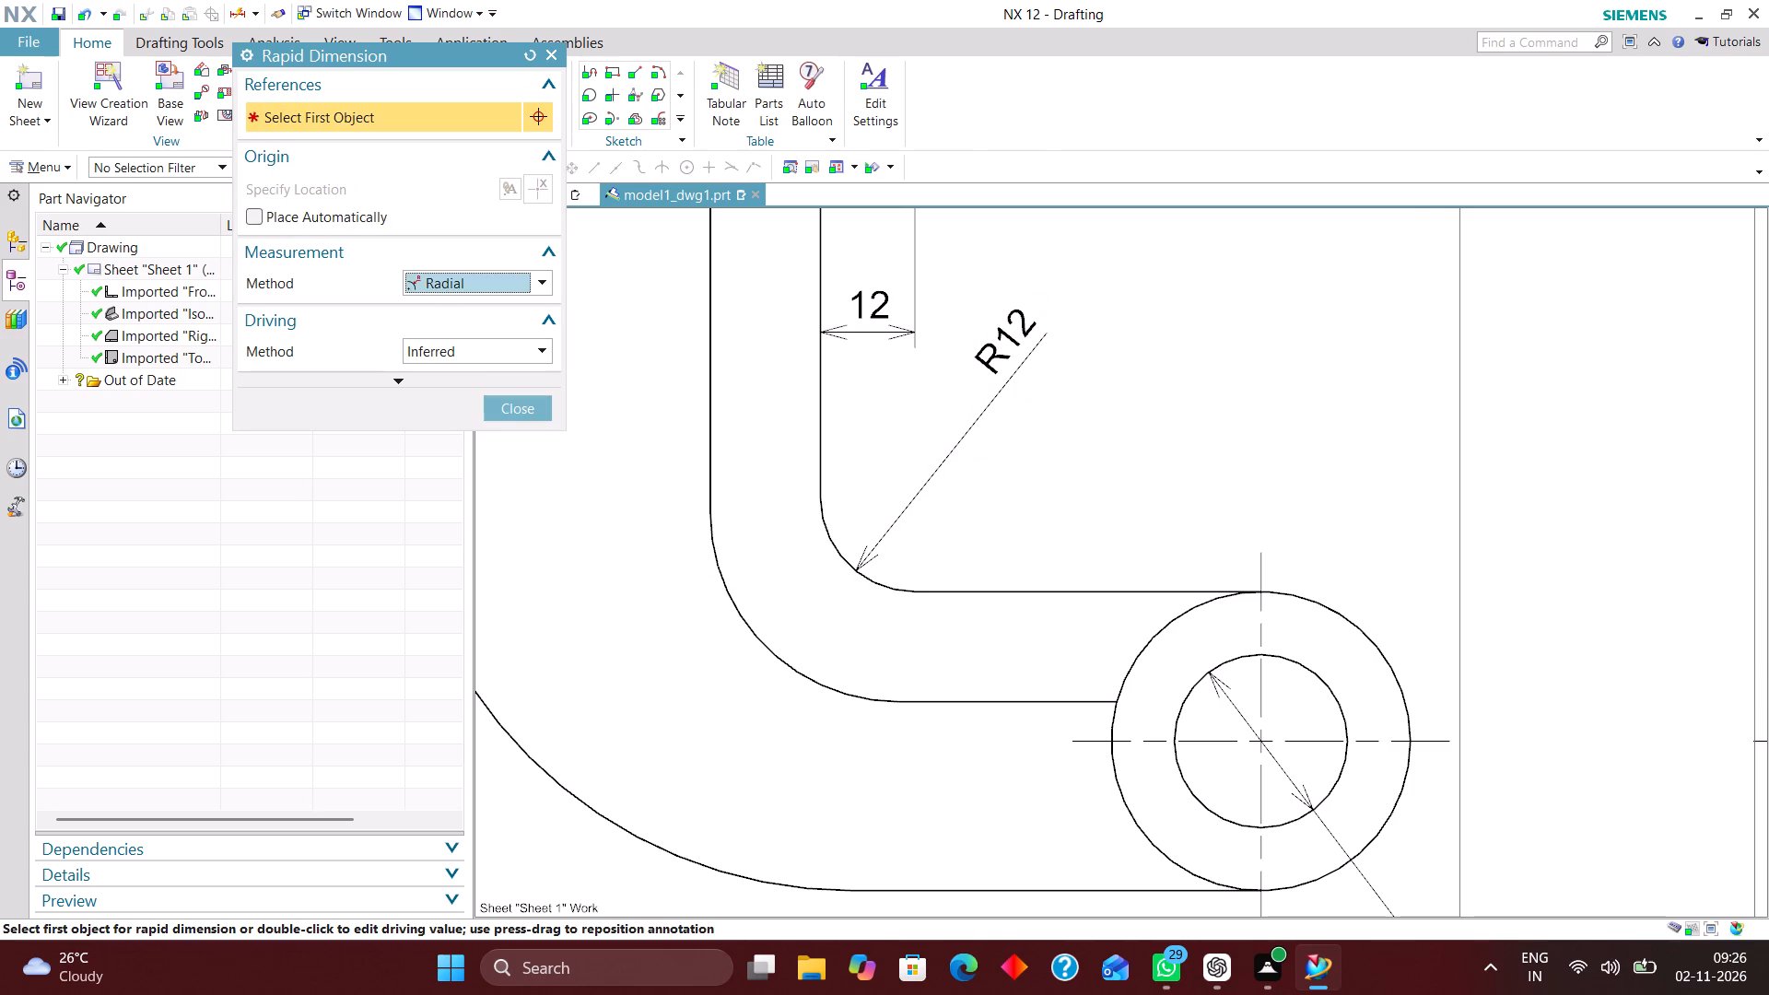
click(773, 657)
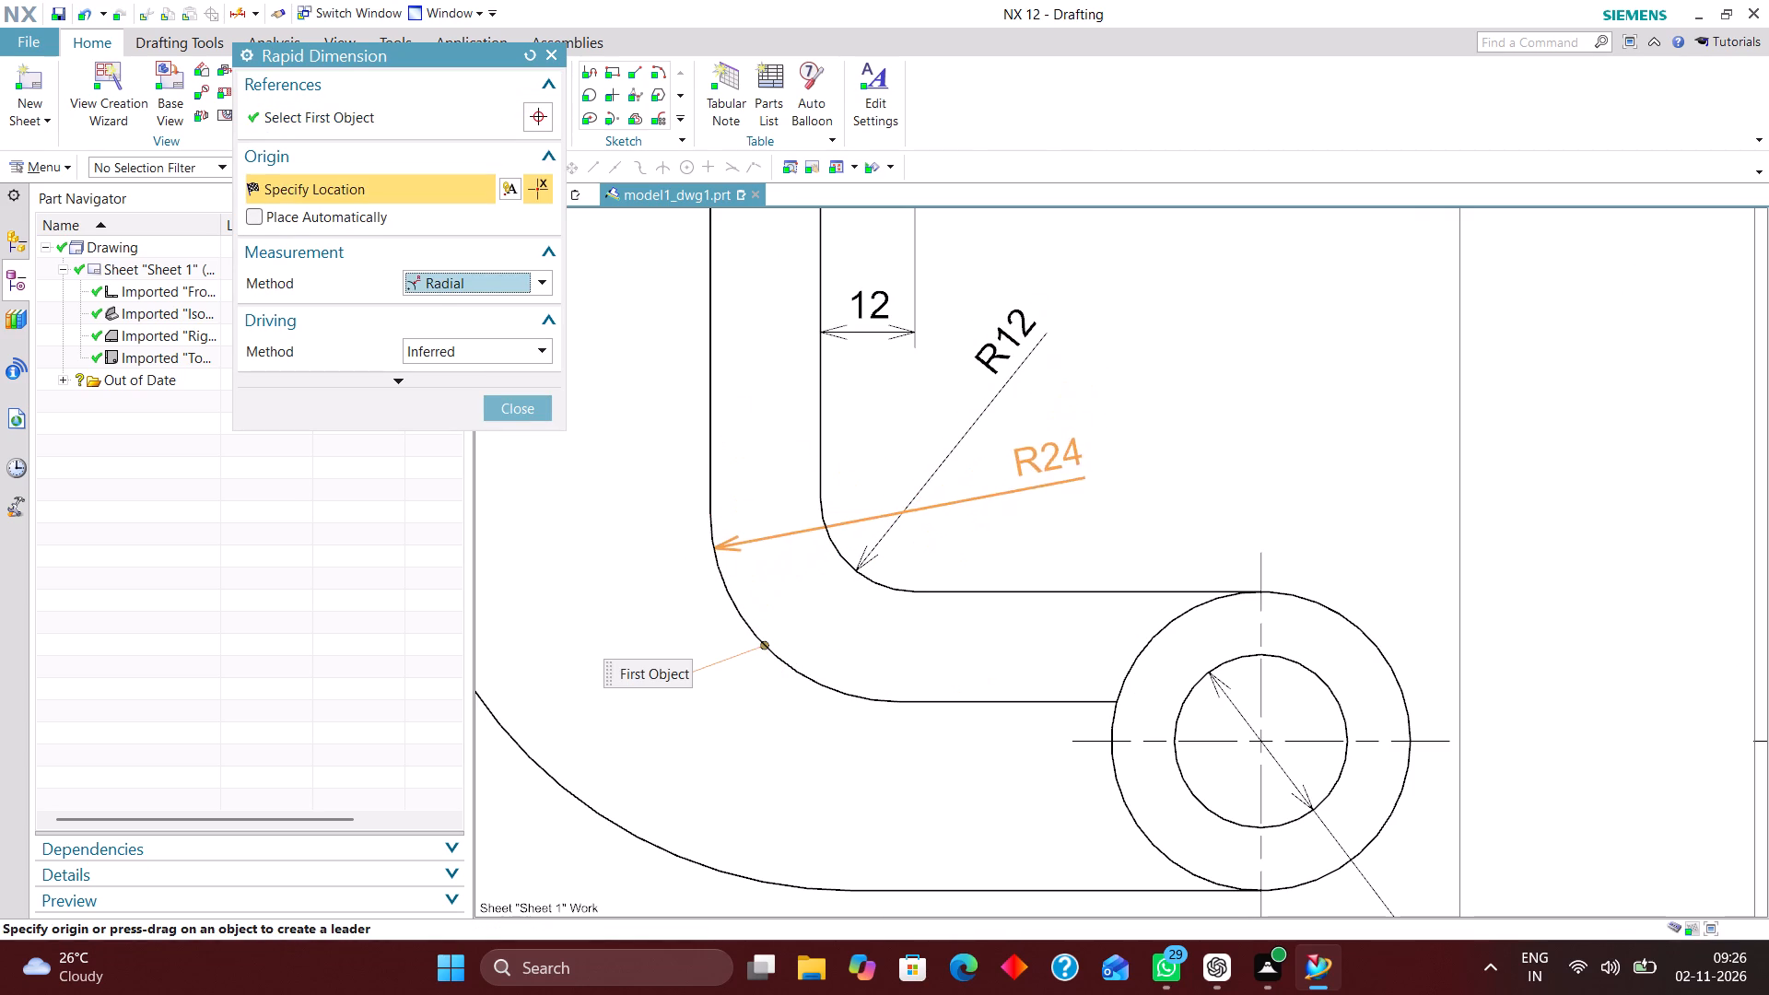
click(1057, 392)
Add a radial rapid dimension to the arm's large outer bend arc in the front view, placed outside at its lower left.
scroll(1023, 465, down, 4)
scroll(868, 533, up, 2)
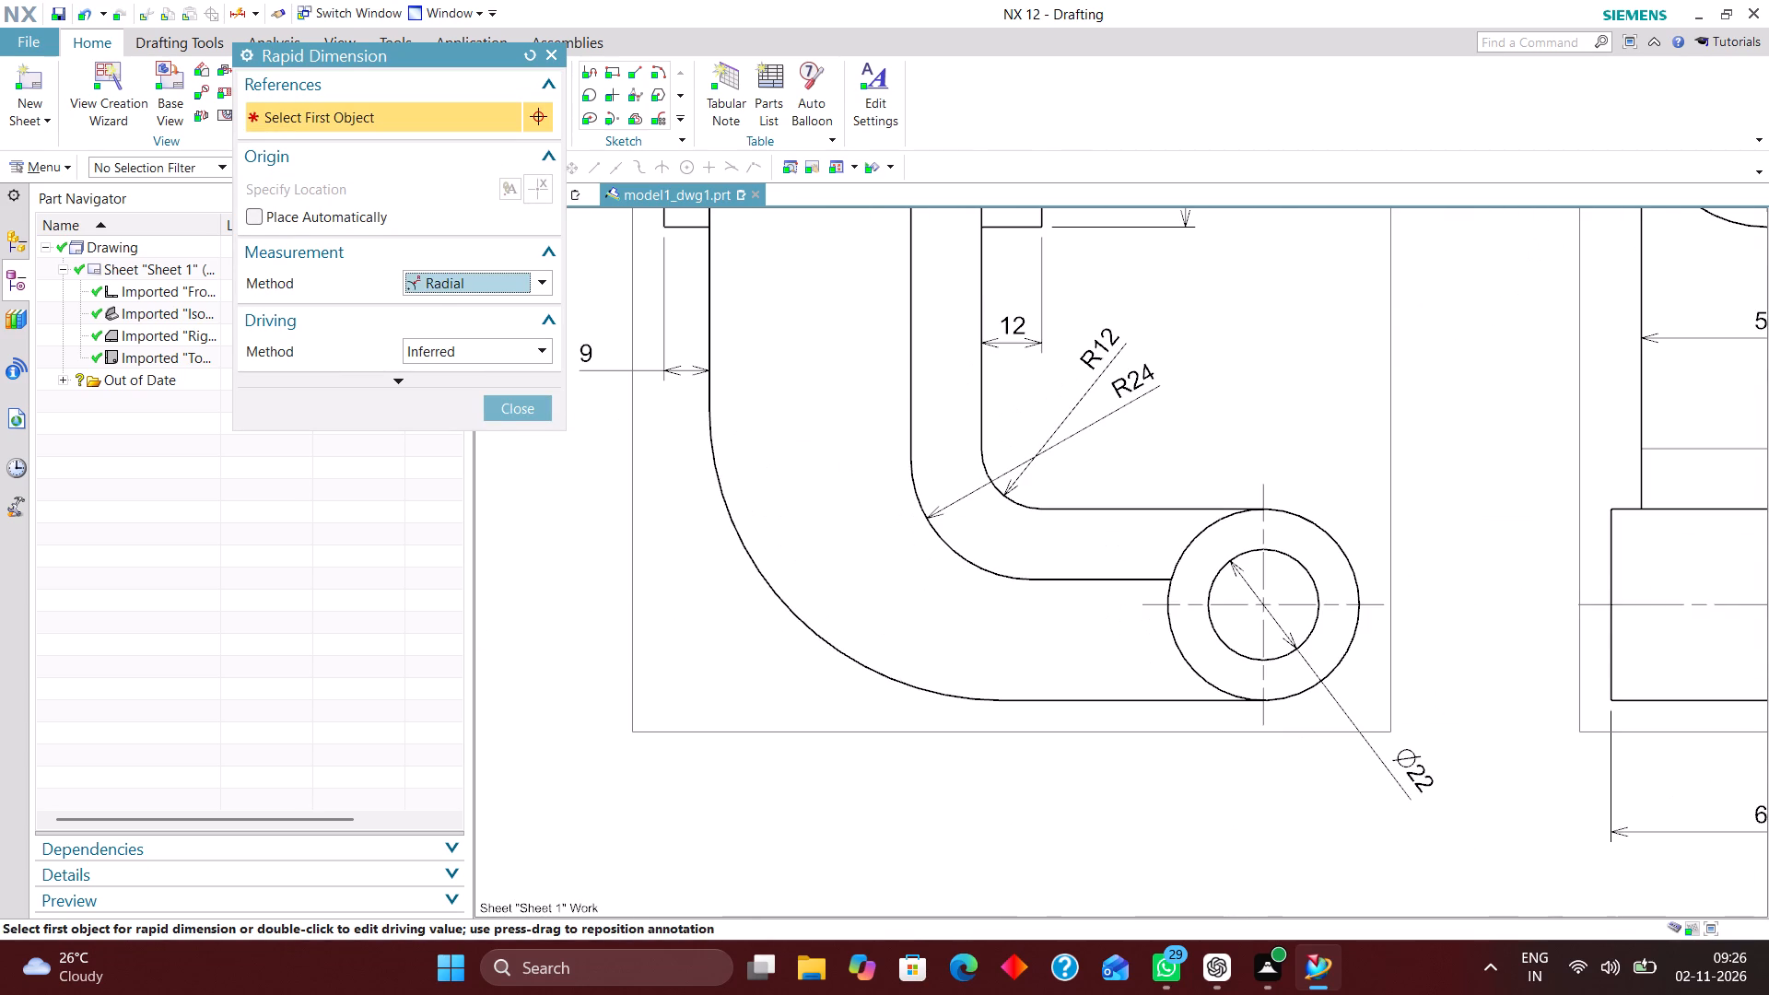
click(807, 629)
click(537, 743)
Dimension the clamp cylinder's vertical width in the top view with an inferred rapid dimension placed to the left of the view.
scroll(658, 510, down, 3)
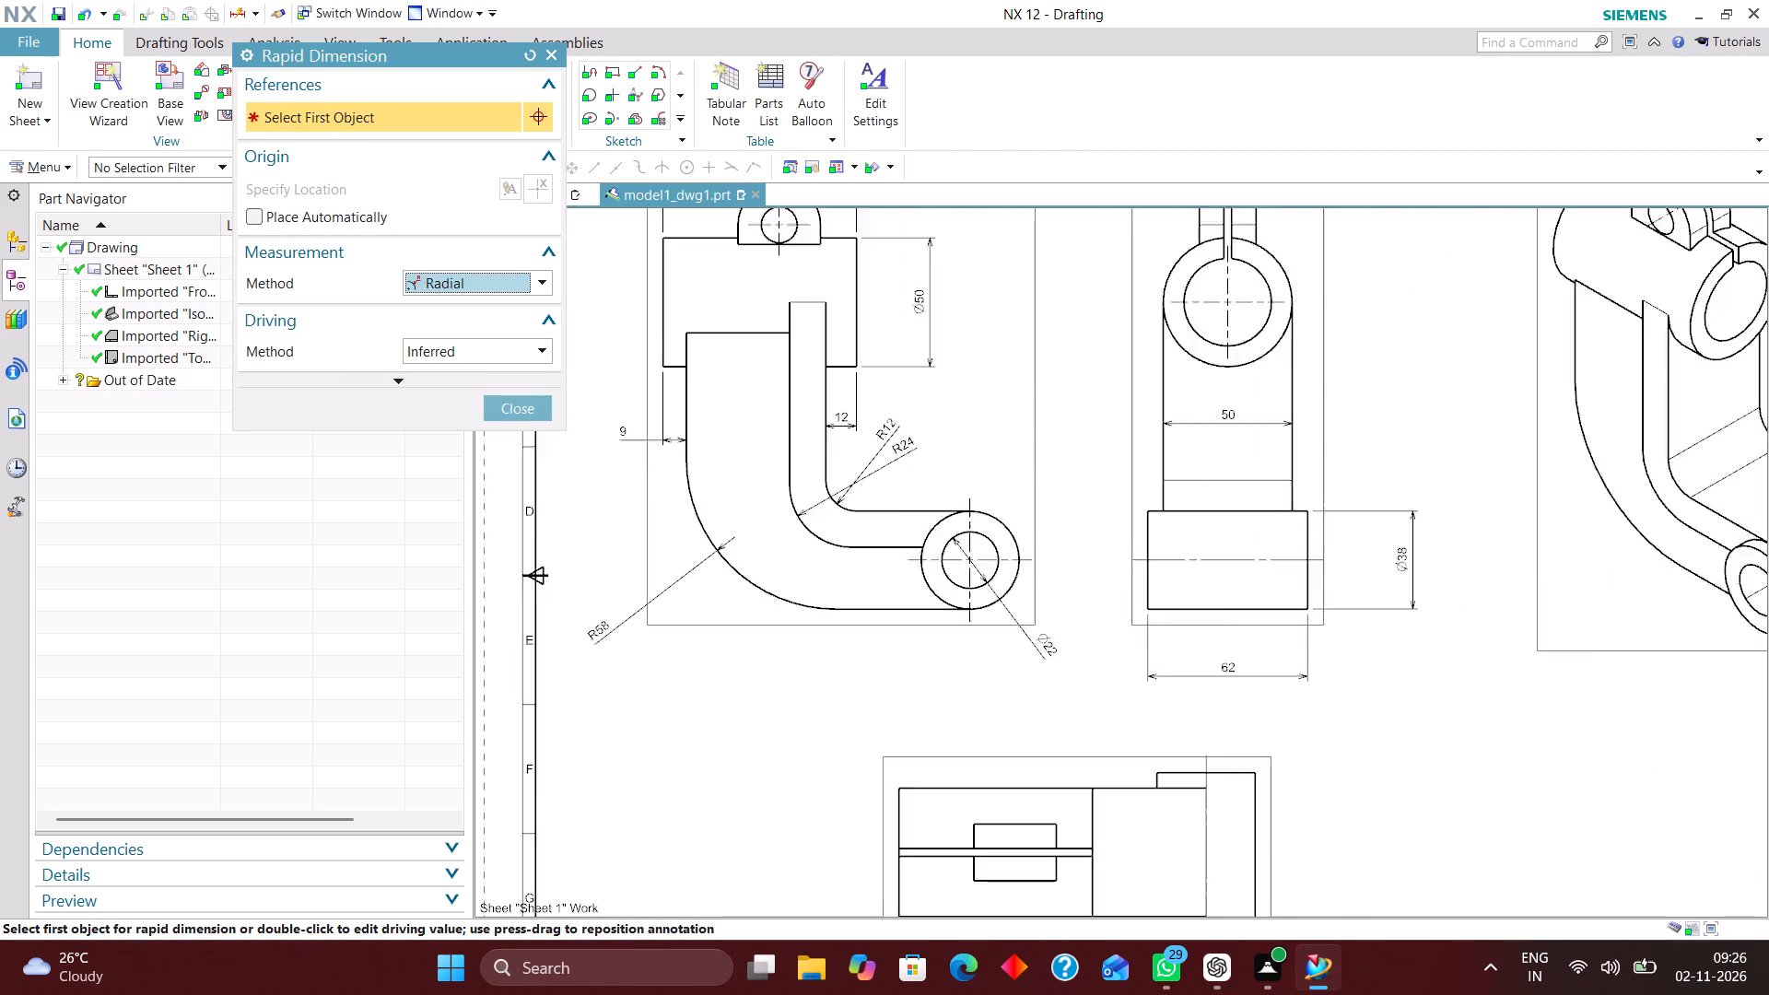
scroll(665, 513, down, 1)
scroll(731, 380, down, 2)
scroll(872, 514, down, 2)
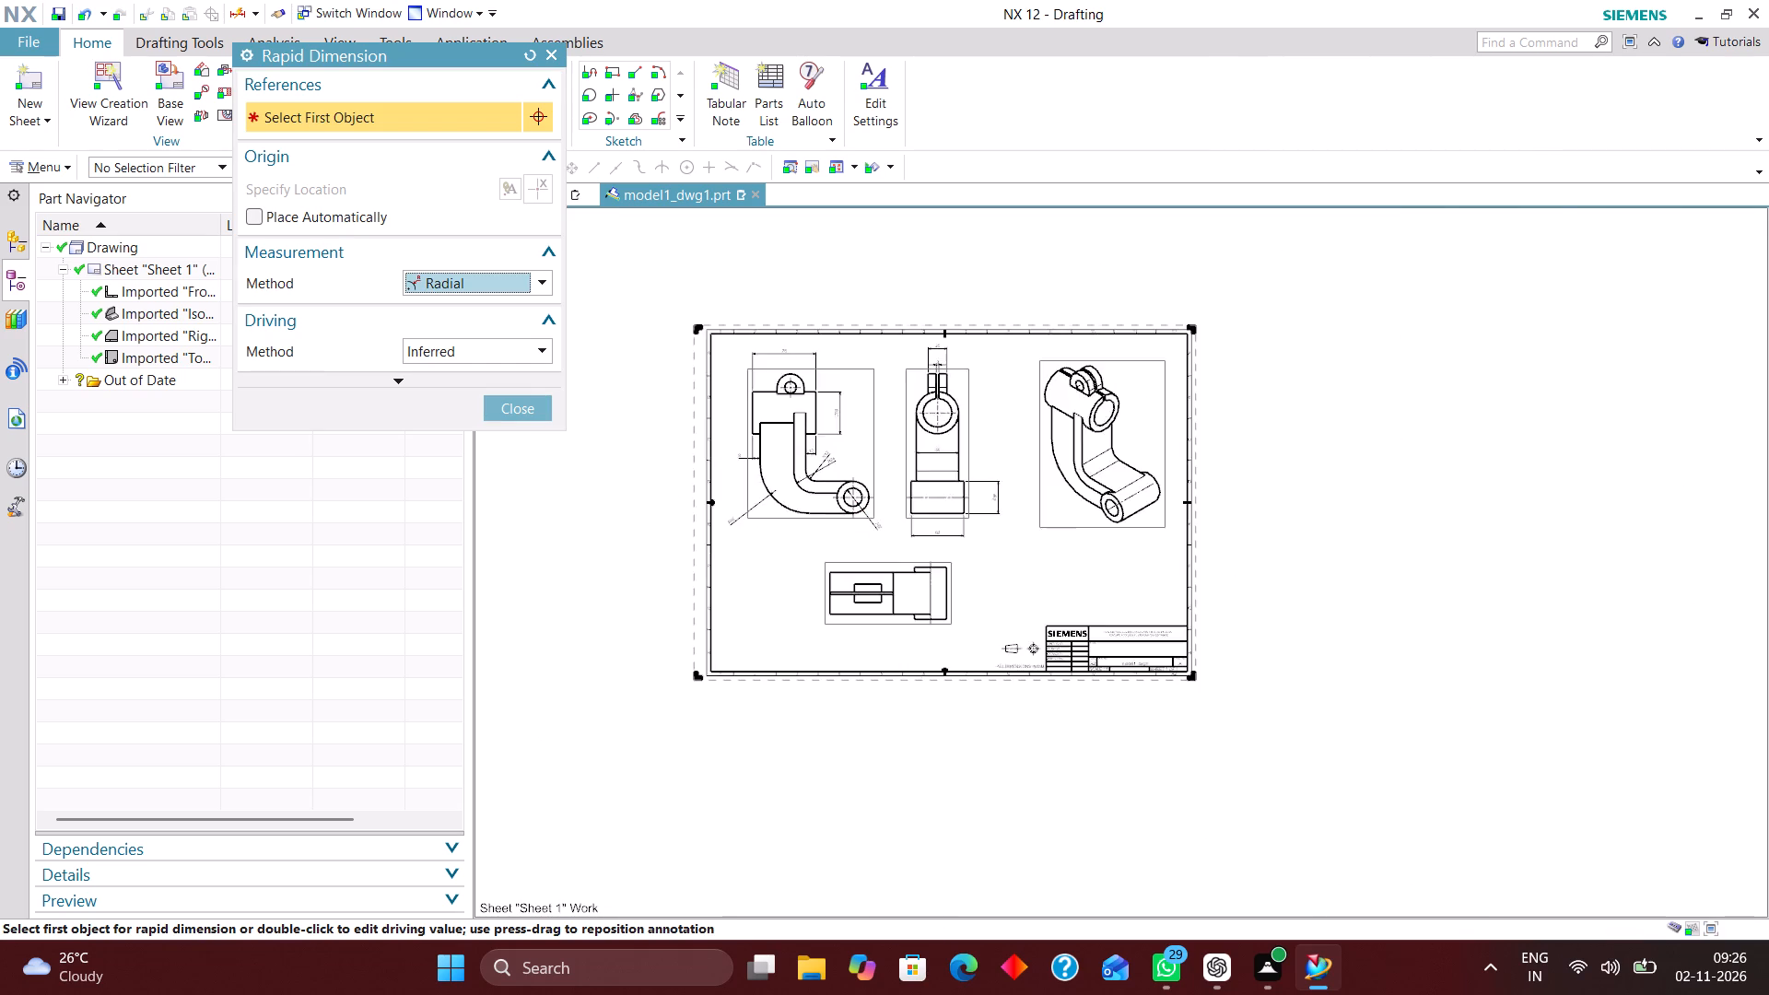
scroll(935, 606, up, 4)
click(538, 277)
click(528, 307)
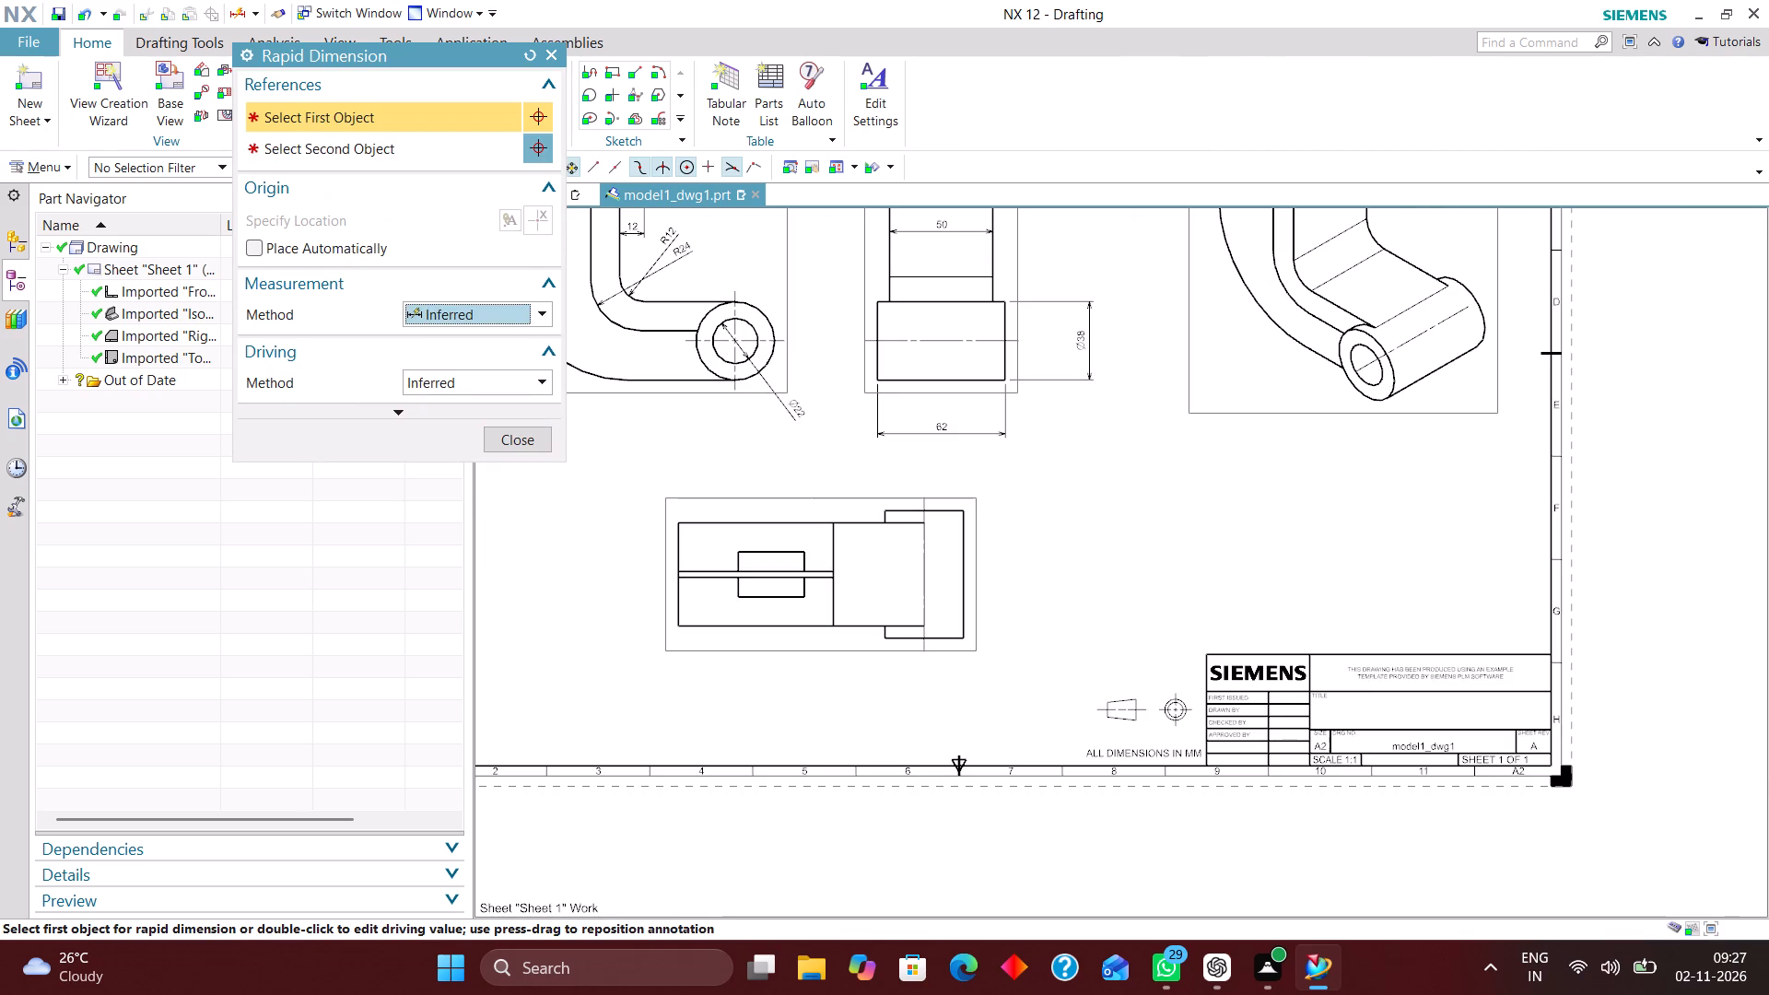
scroll(663, 547, up, 4)
click(697, 490)
click(696, 743)
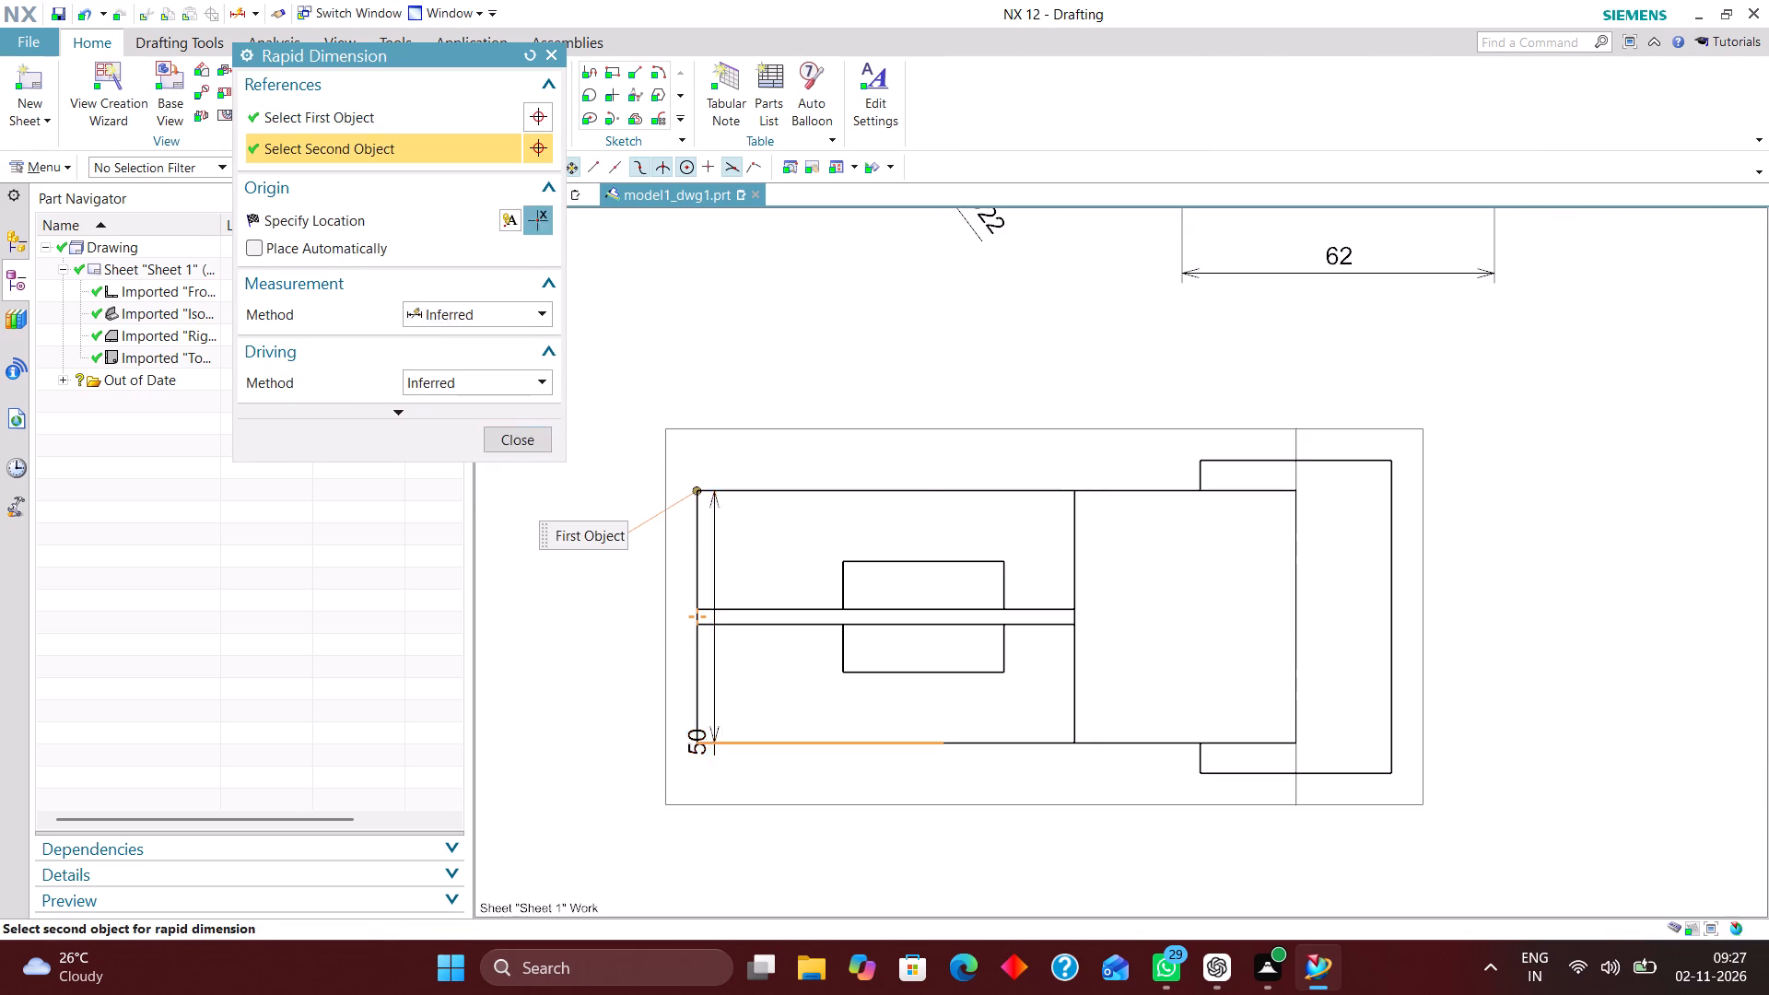
click(544, 625)
Dimension the bracket's overall horizontal length in the top view, from clamp cylinder end to lower boss, placed below the view.
scroll(723, 420, down, 4)
scroll(723, 563, up, 2)
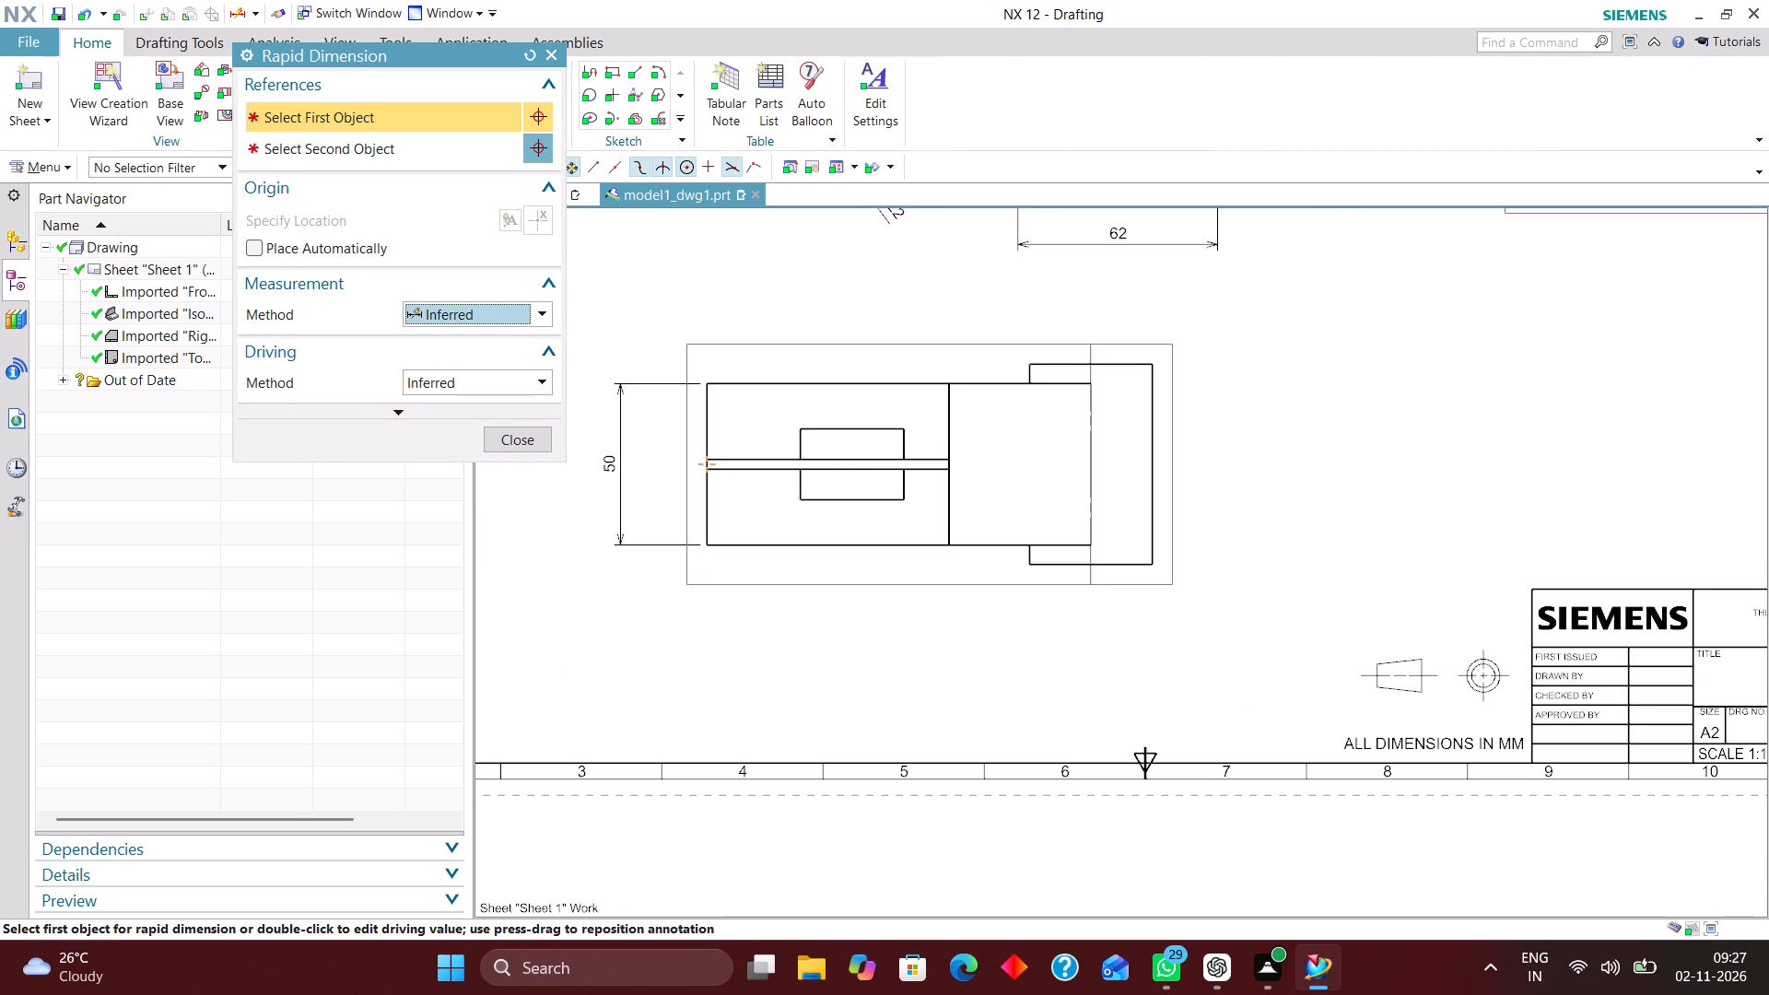
scroll(757, 416, down, 5)
scroll(776, 540, down, 2)
scroll(759, 464, up, 4)
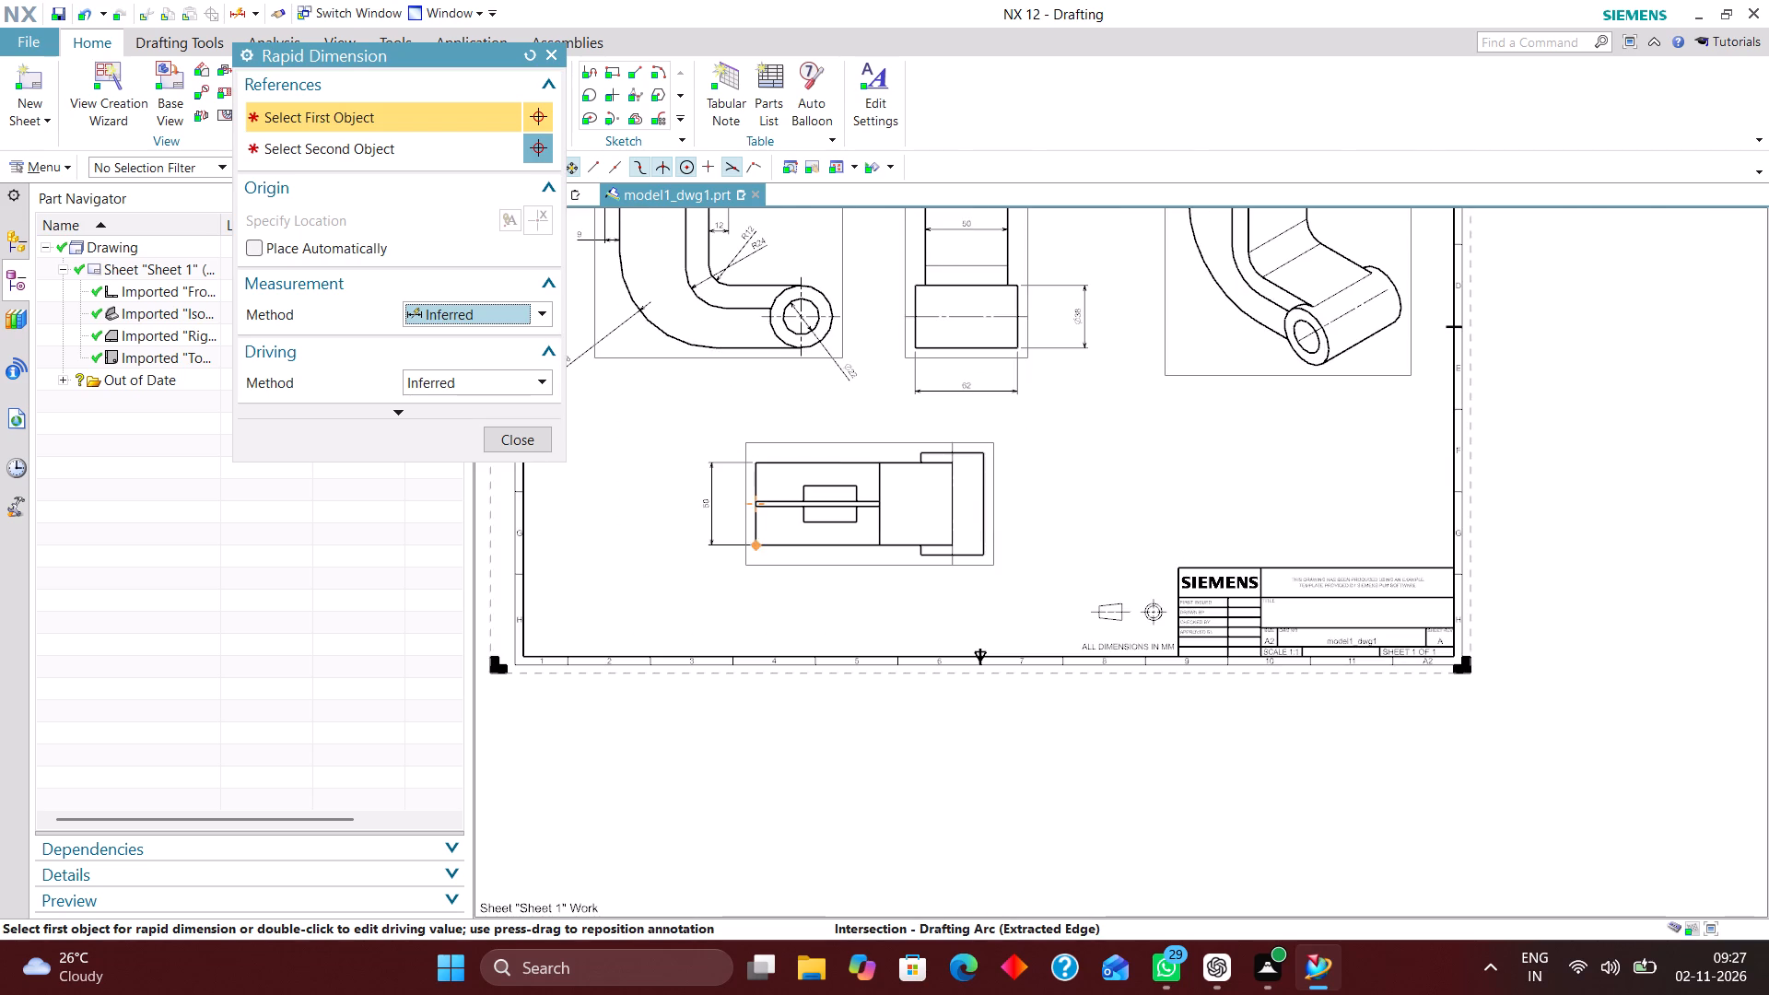
scroll(749, 545, up, 4)
scroll(772, 568, down, 3)
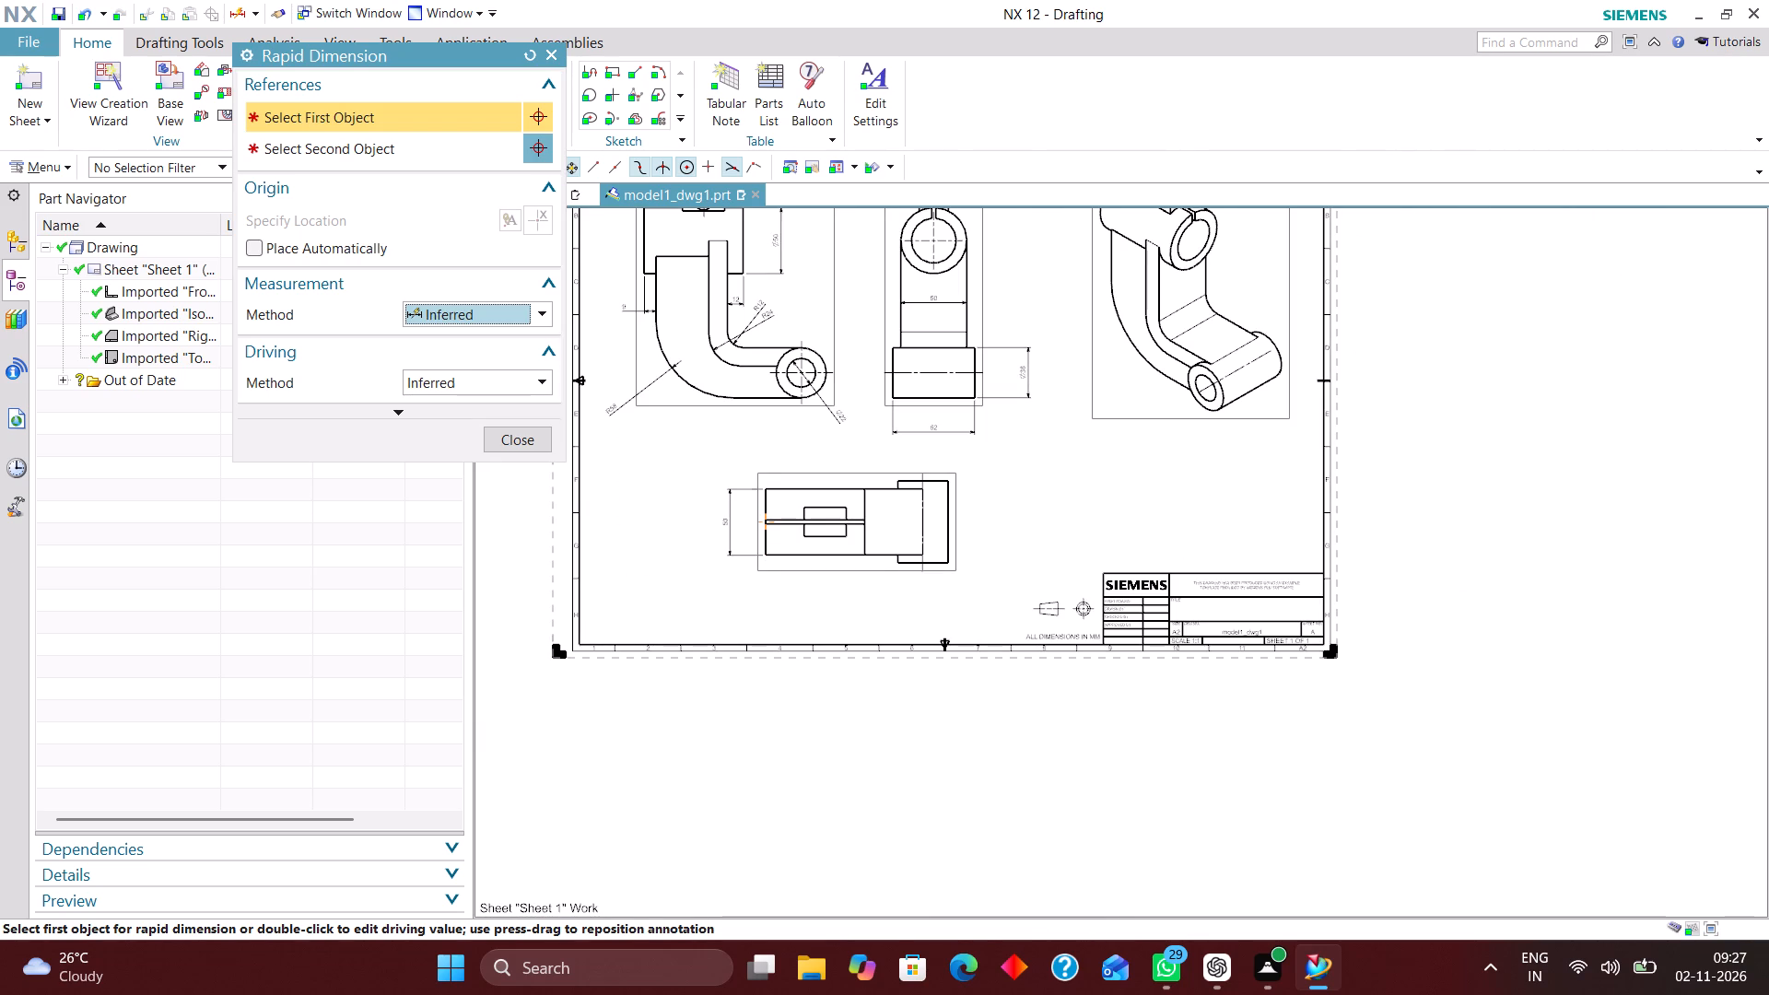
click(762, 559)
scroll(935, 554, up, 2)
click(955, 566)
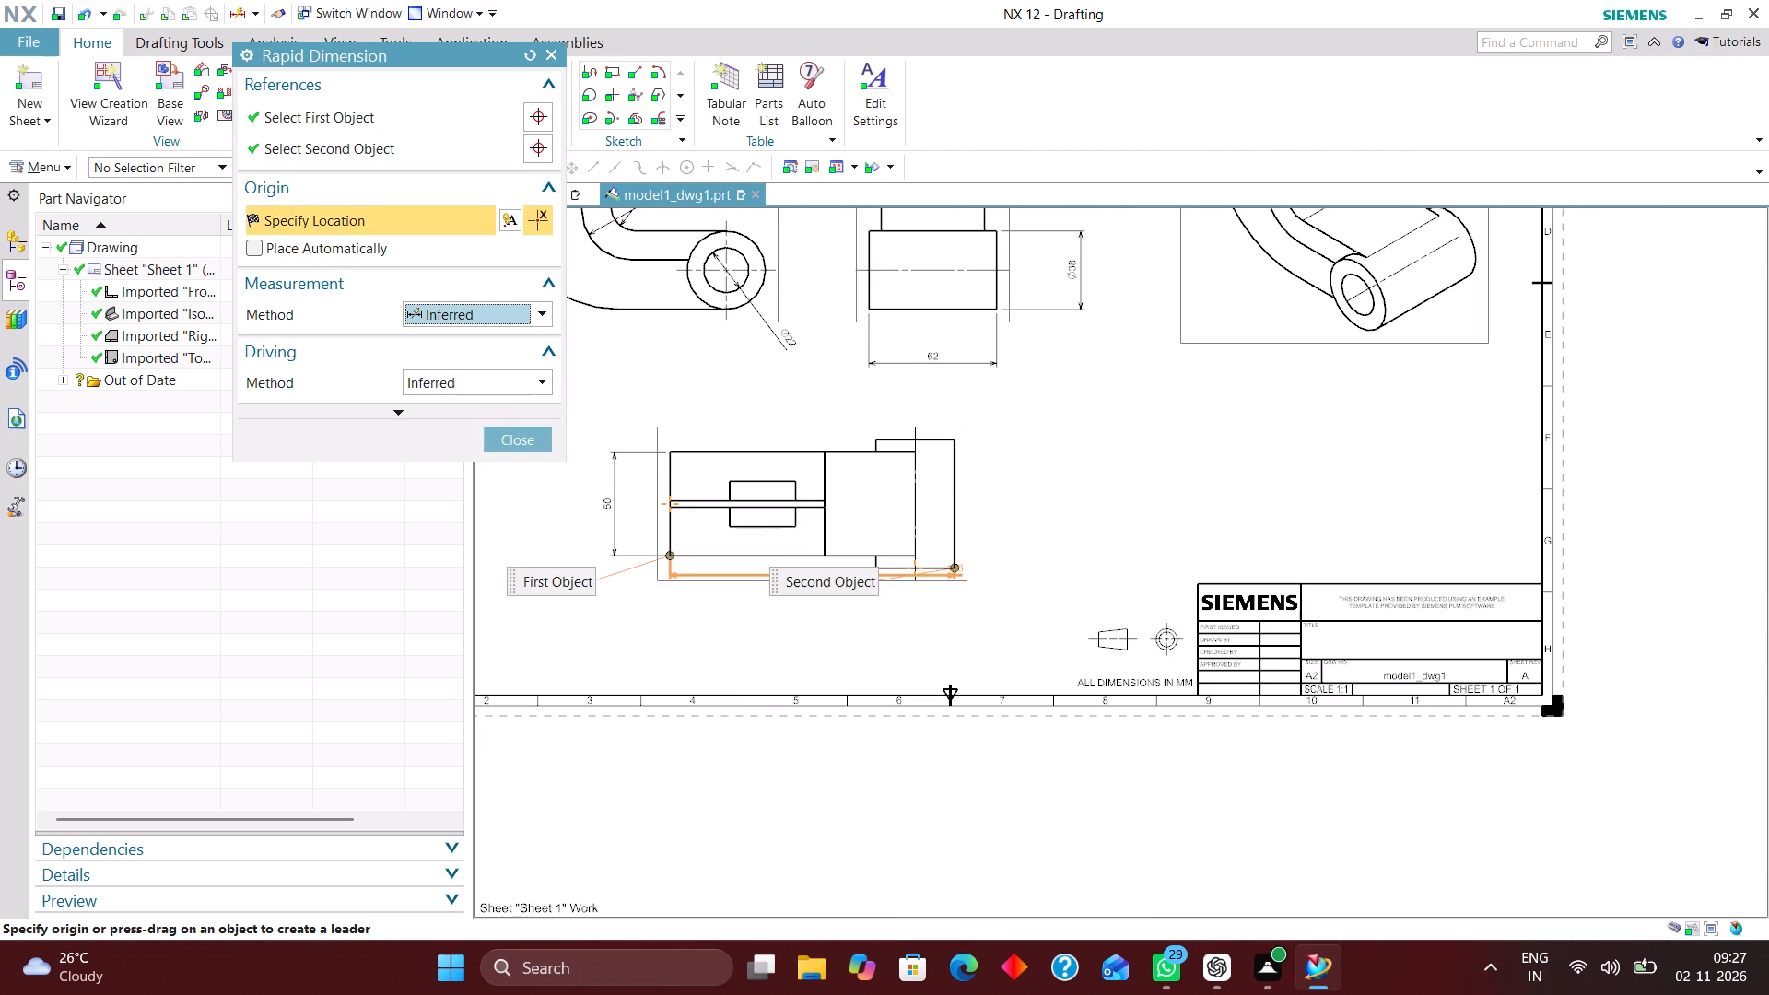
click(812, 642)
Dimension the slotted lug's horizontal length in the top view with an inferred rapid dimension placed above it.
scroll(930, 438, up, 2)
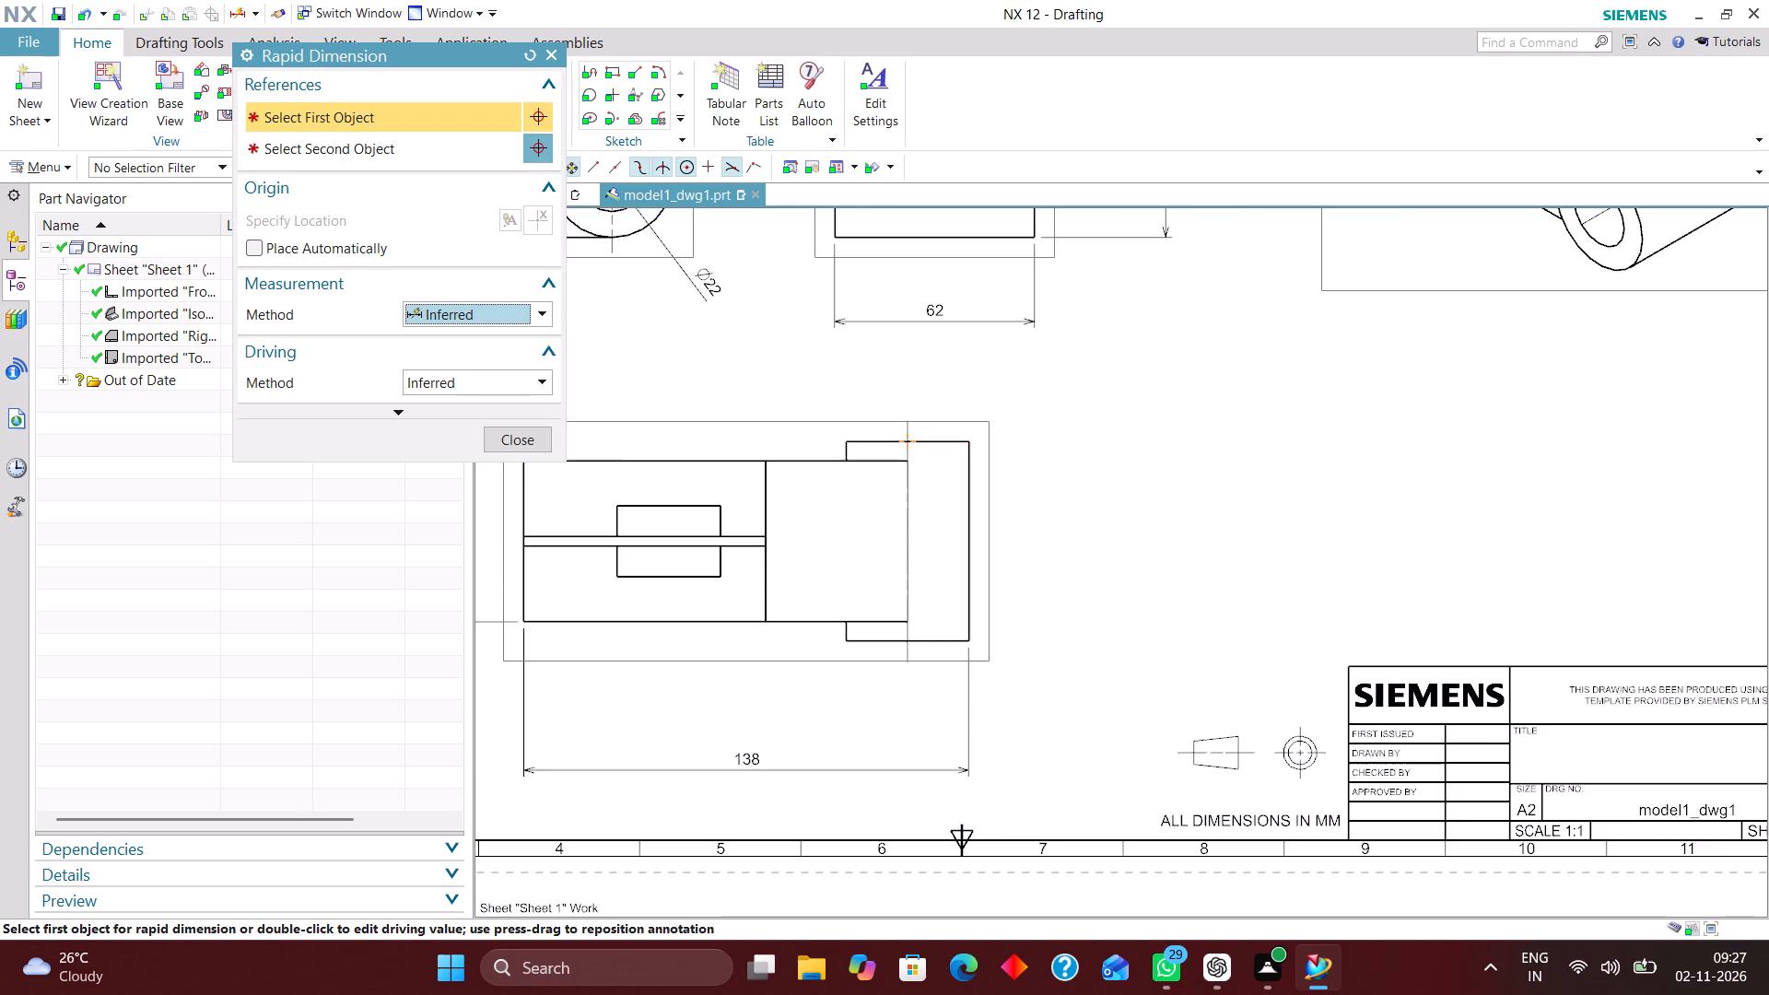
scroll(936, 541, down, 2)
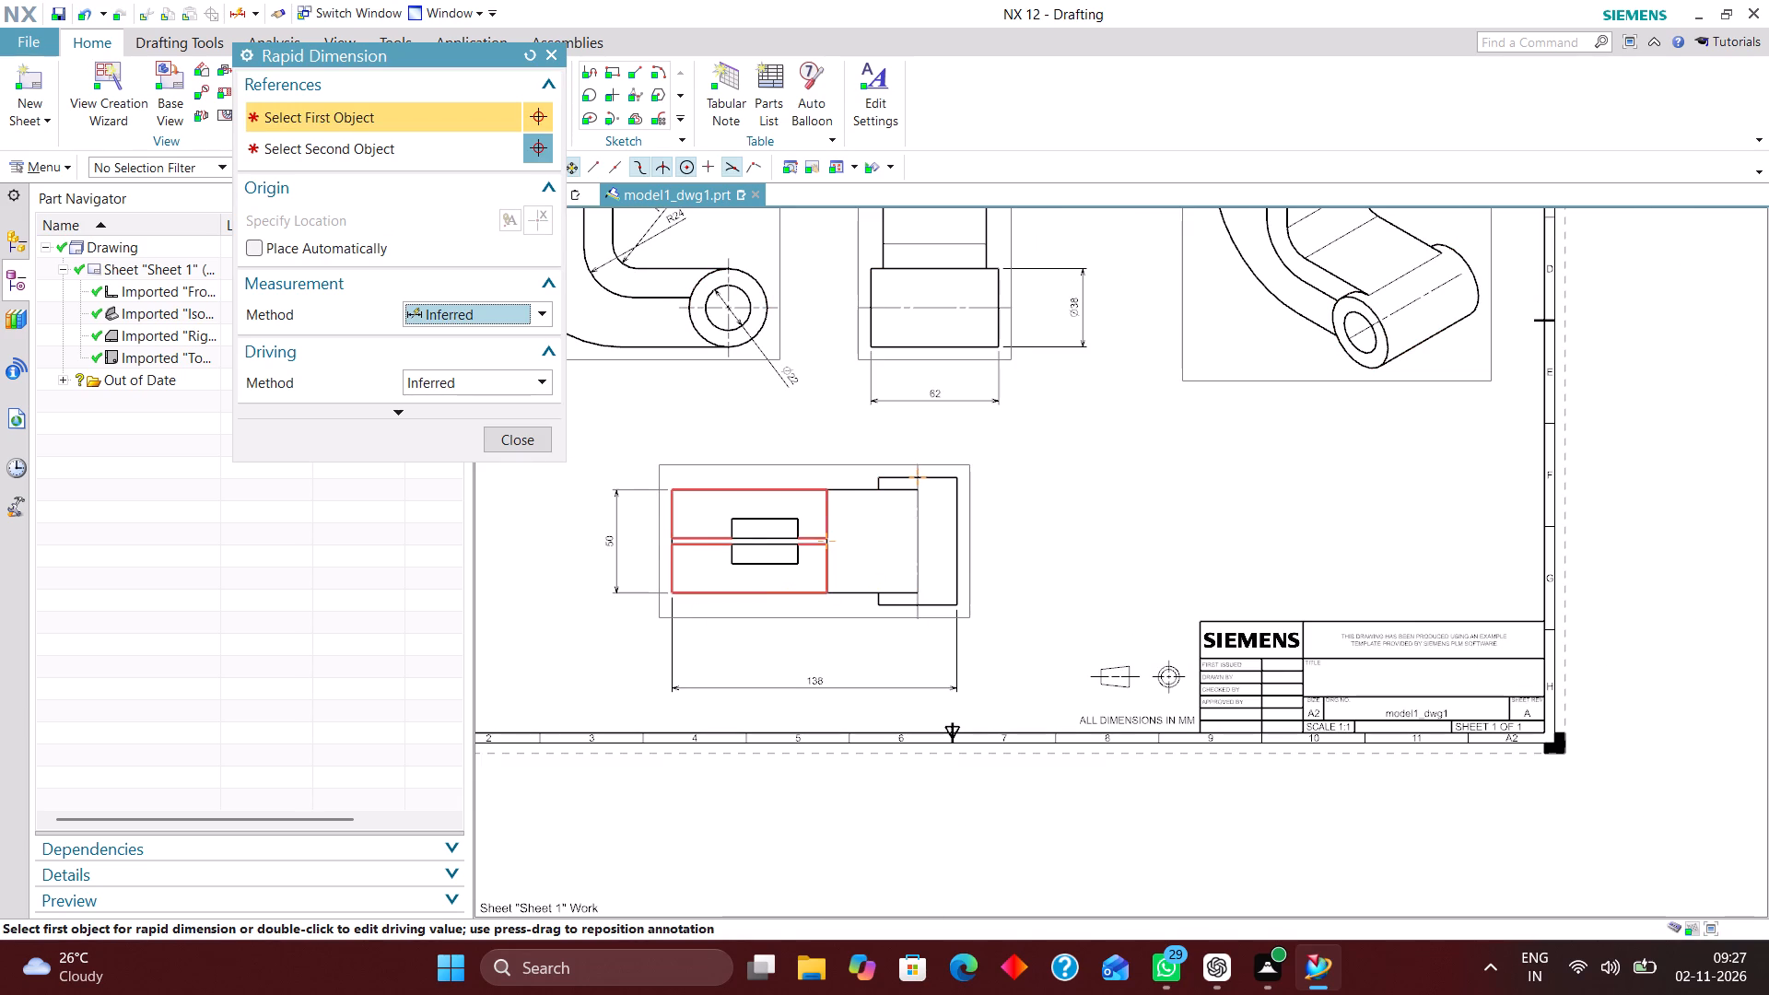
scroll(768, 556, down, 3)
scroll(751, 558, up, 4)
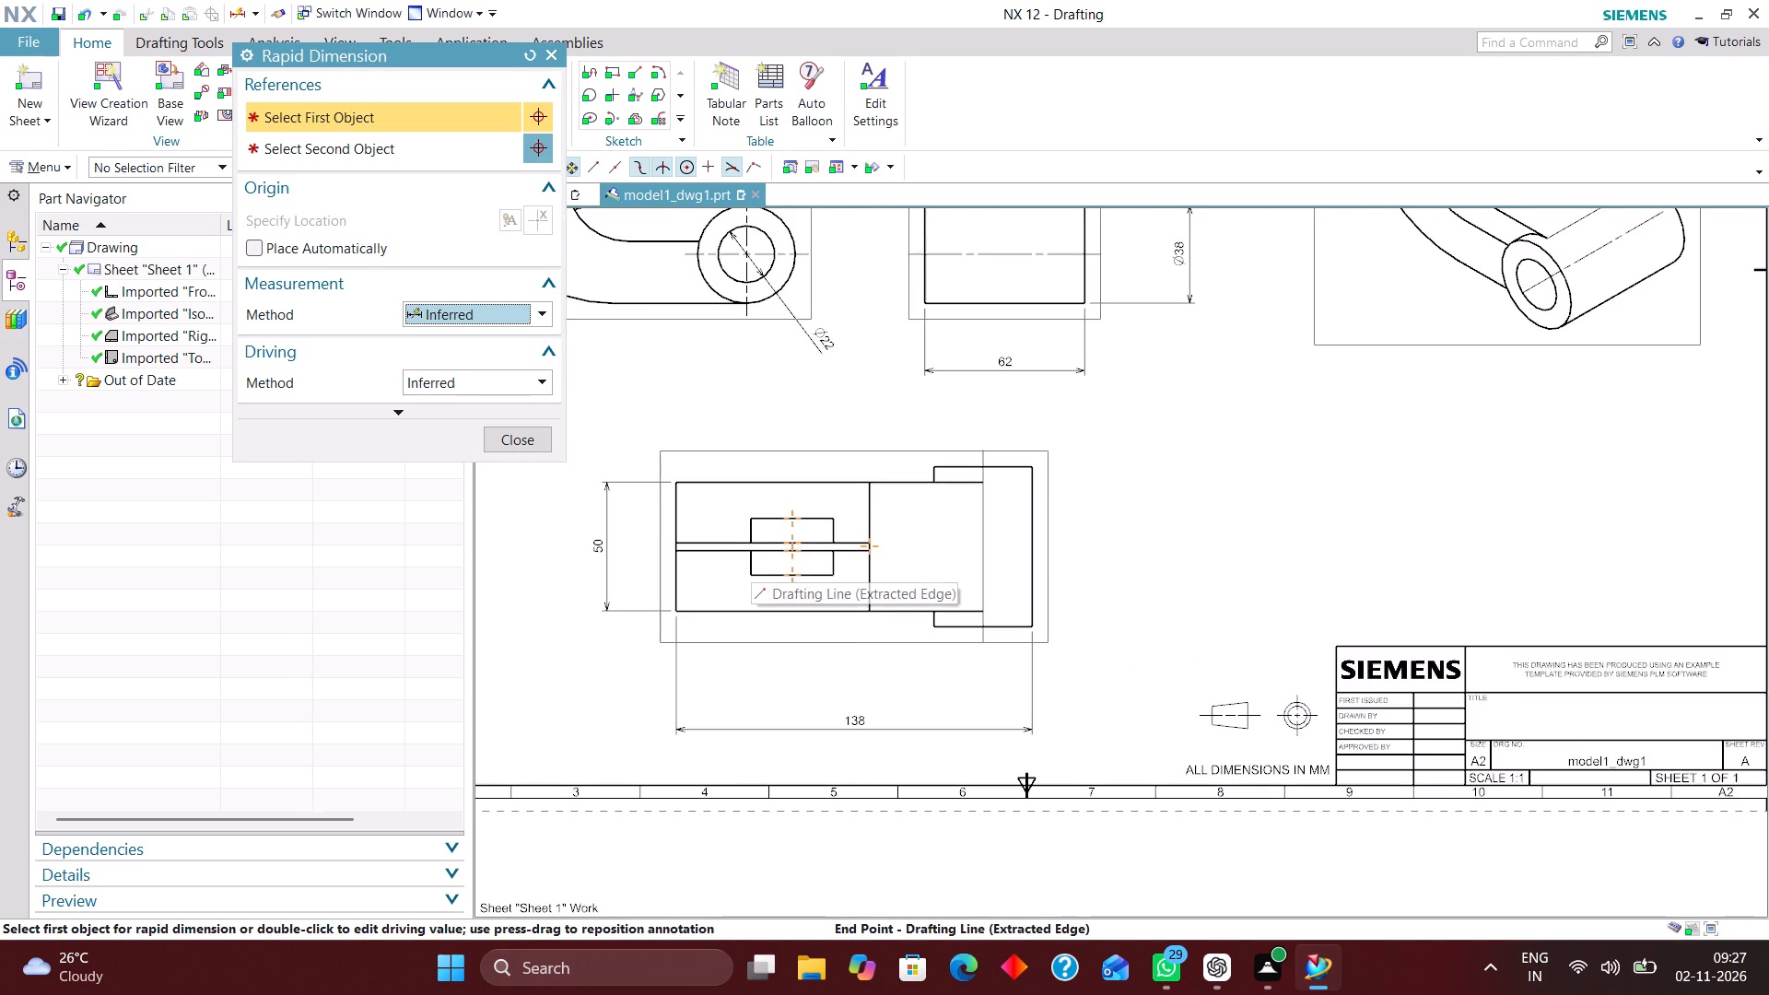
scroll(786, 598, down, 2)
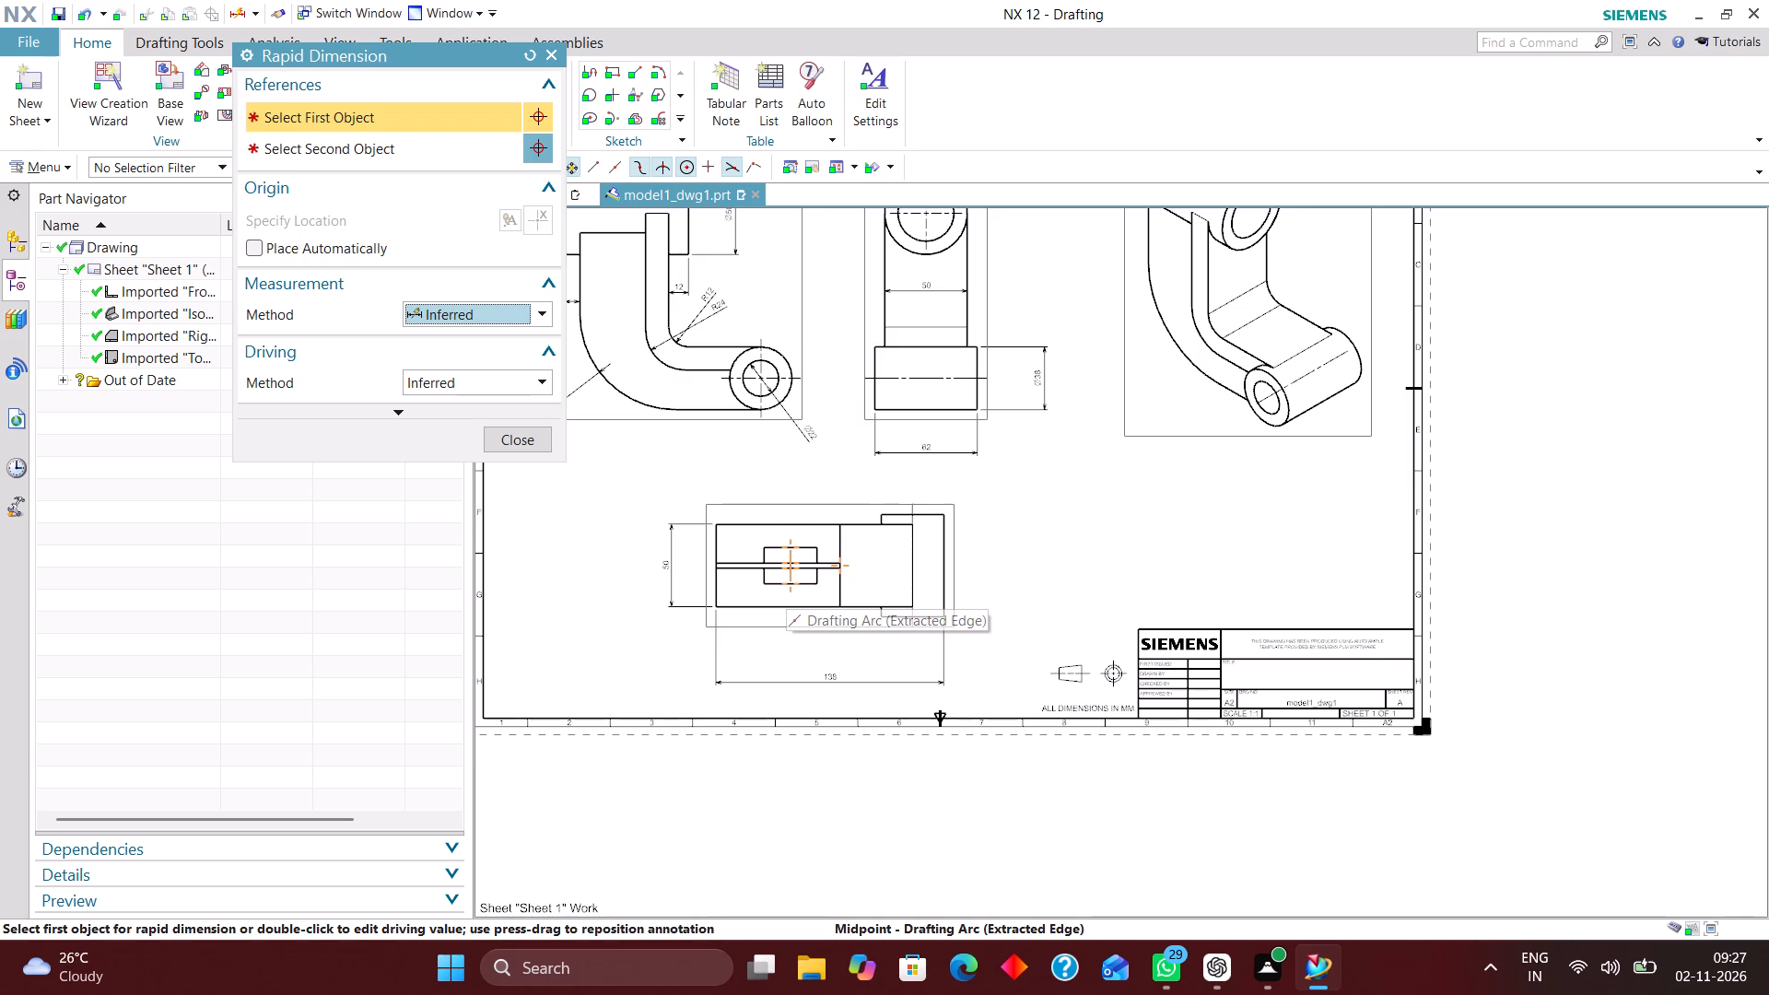
scroll(774, 613, up, 4)
click(749, 451)
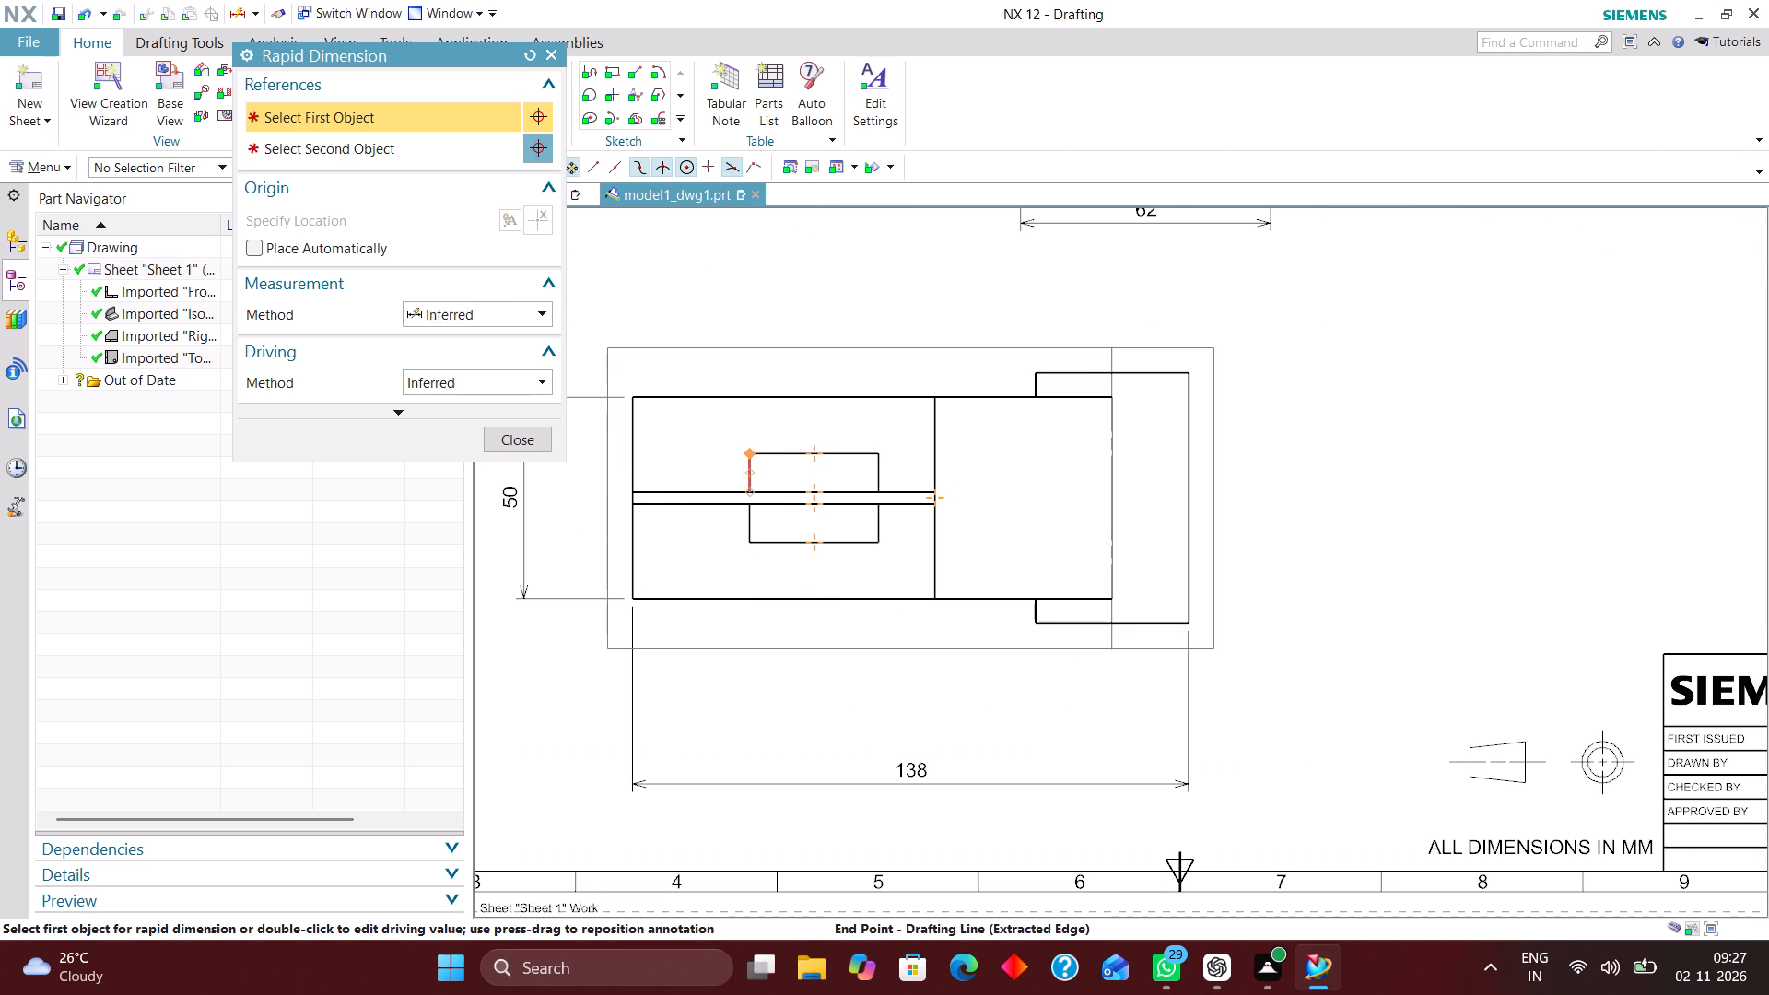
click(878, 455)
click(814, 330)
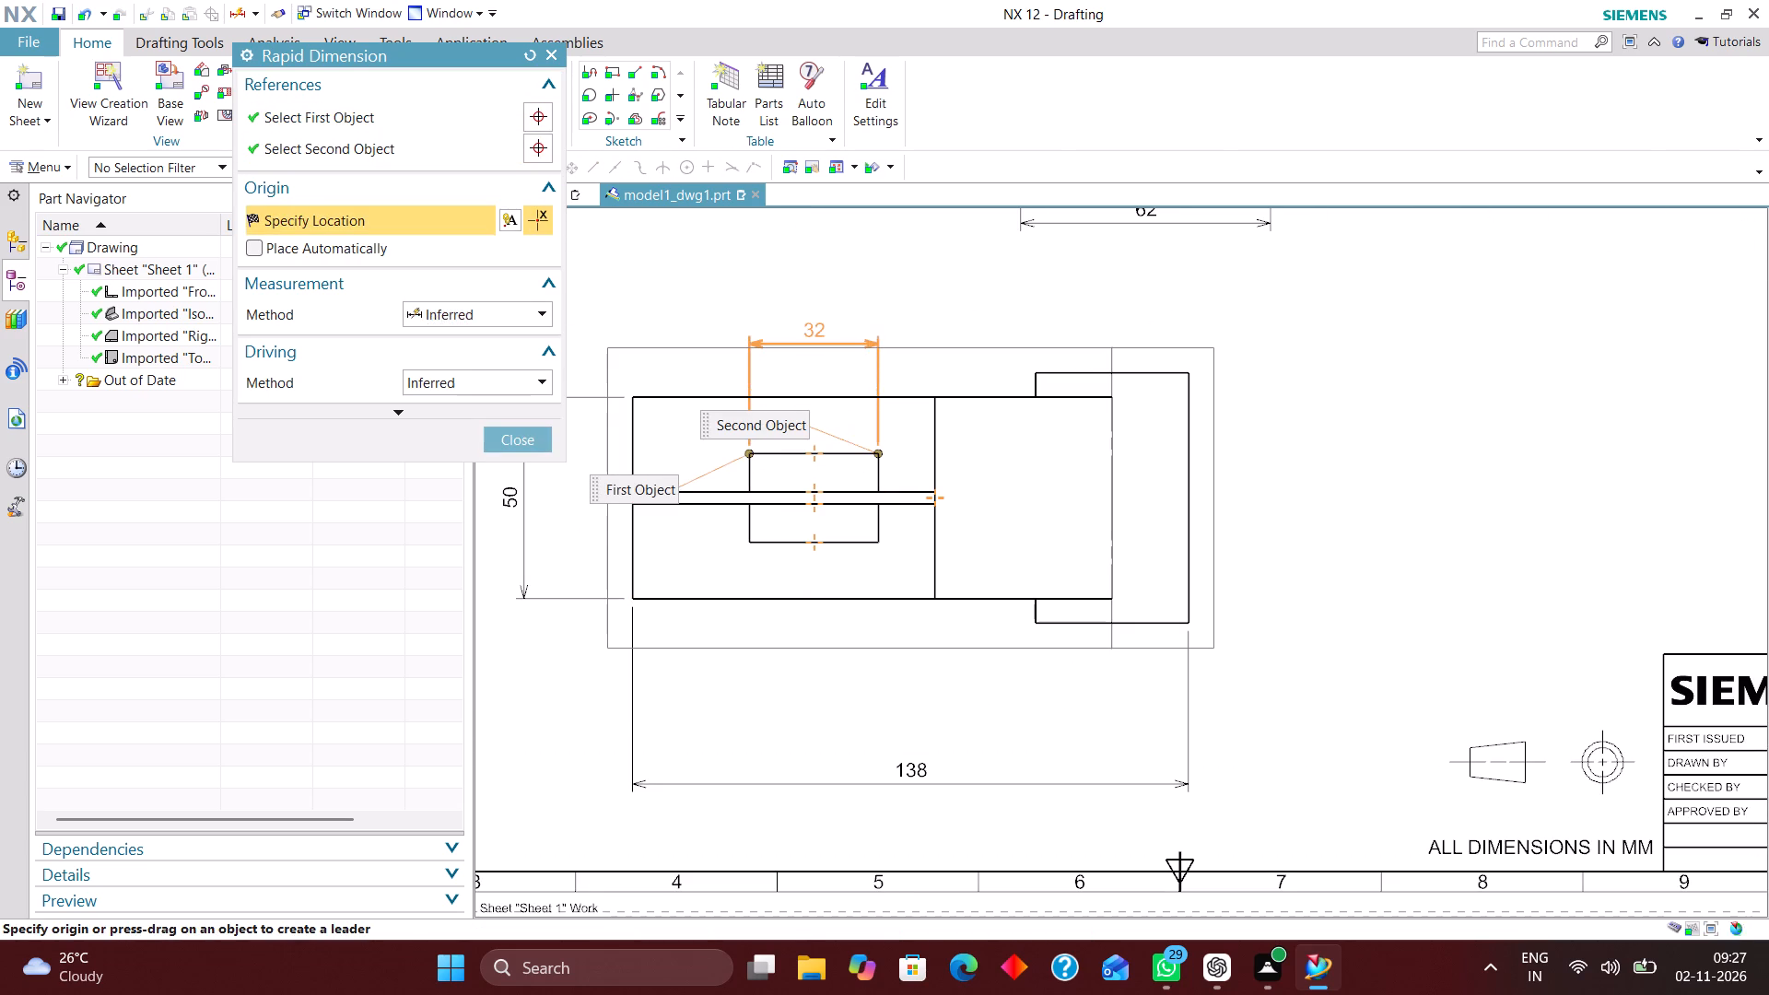
Dimension the upper lug ear's thickness, from its outer edge to the slot, in the top view, placed to the ear's left.
click(746, 451)
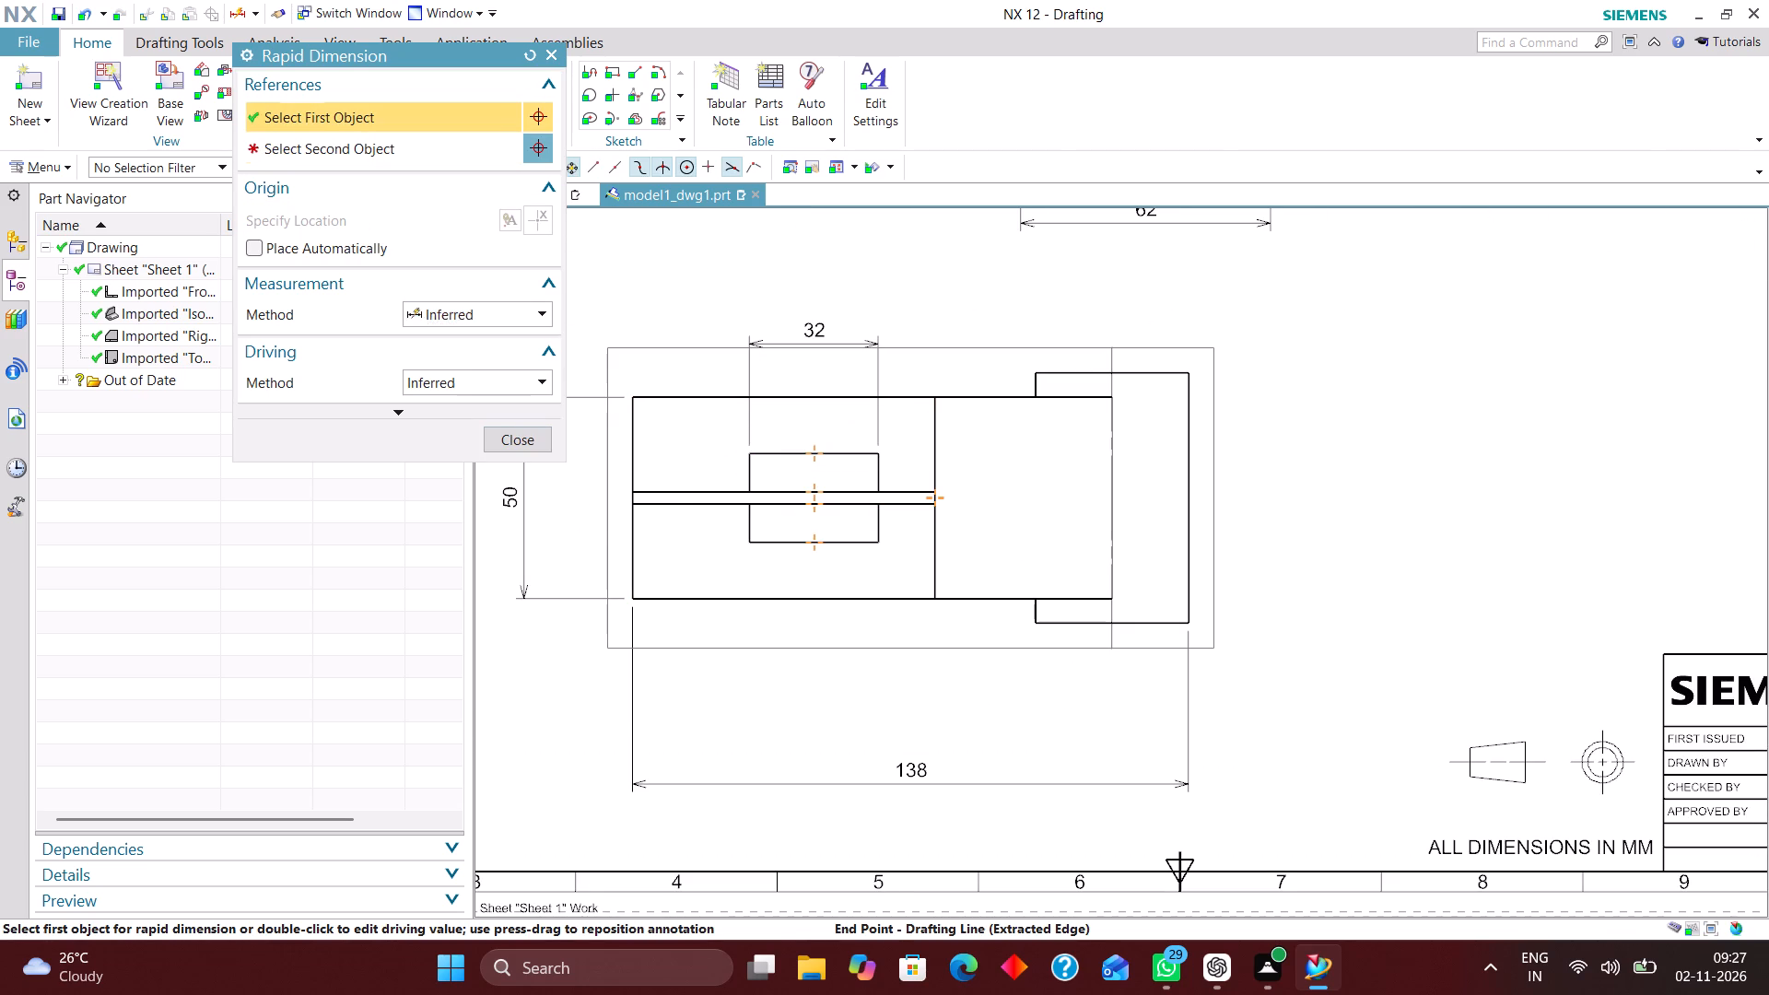
click(750, 492)
click(690, 420)
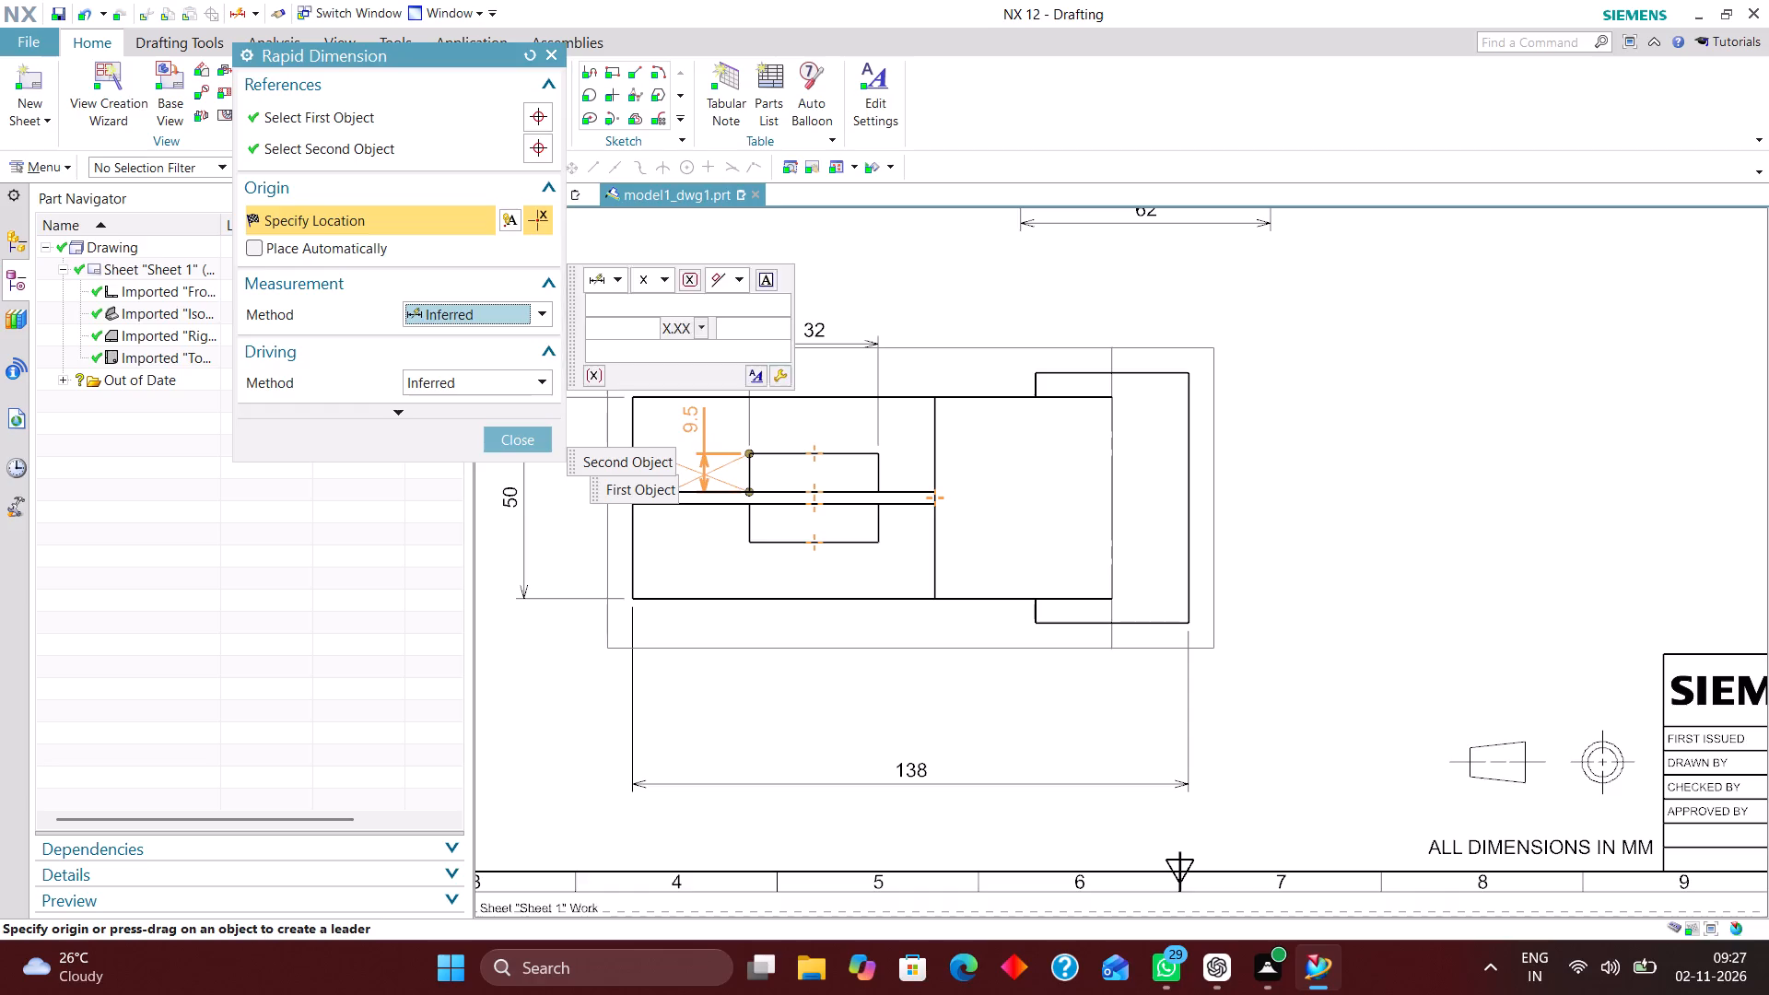
Dimension the clamp bore's diameter in the right view with a diametral rapid dimension placed outside the cylinder, below and right of the bore.
scroll(786, 559, down, 5)
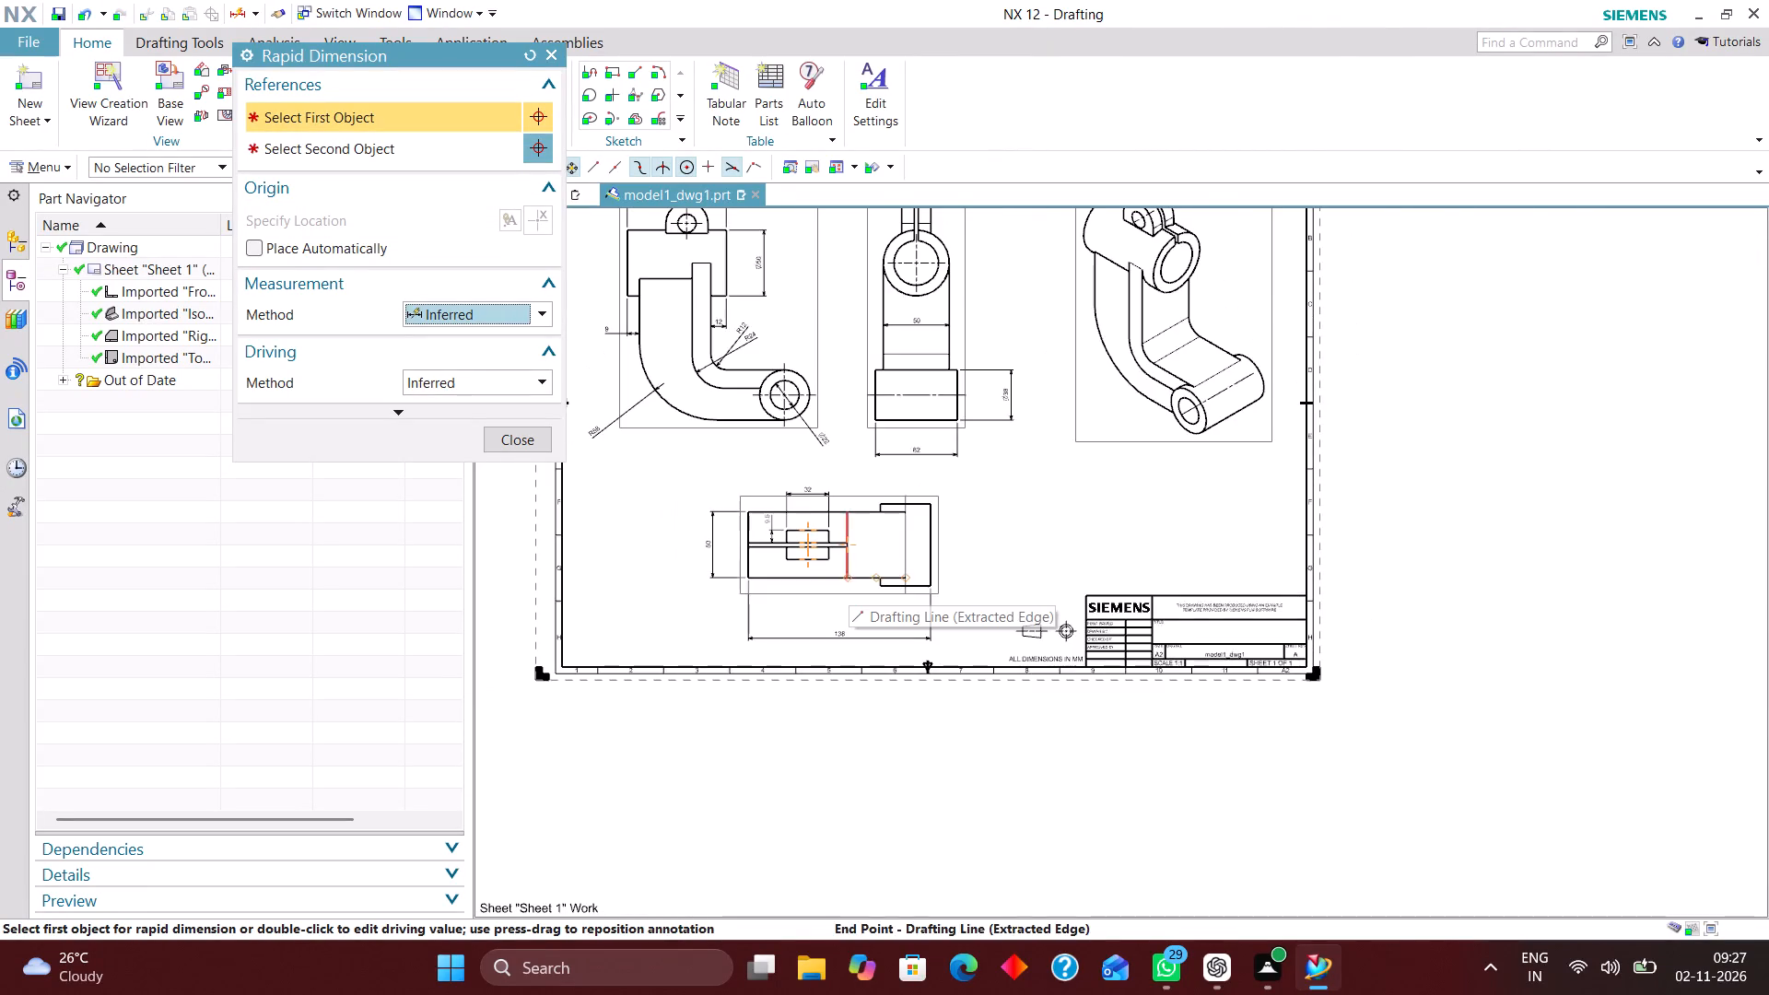
scroll(862, 539, up, 2)
scroll(859, 588, down, 2)
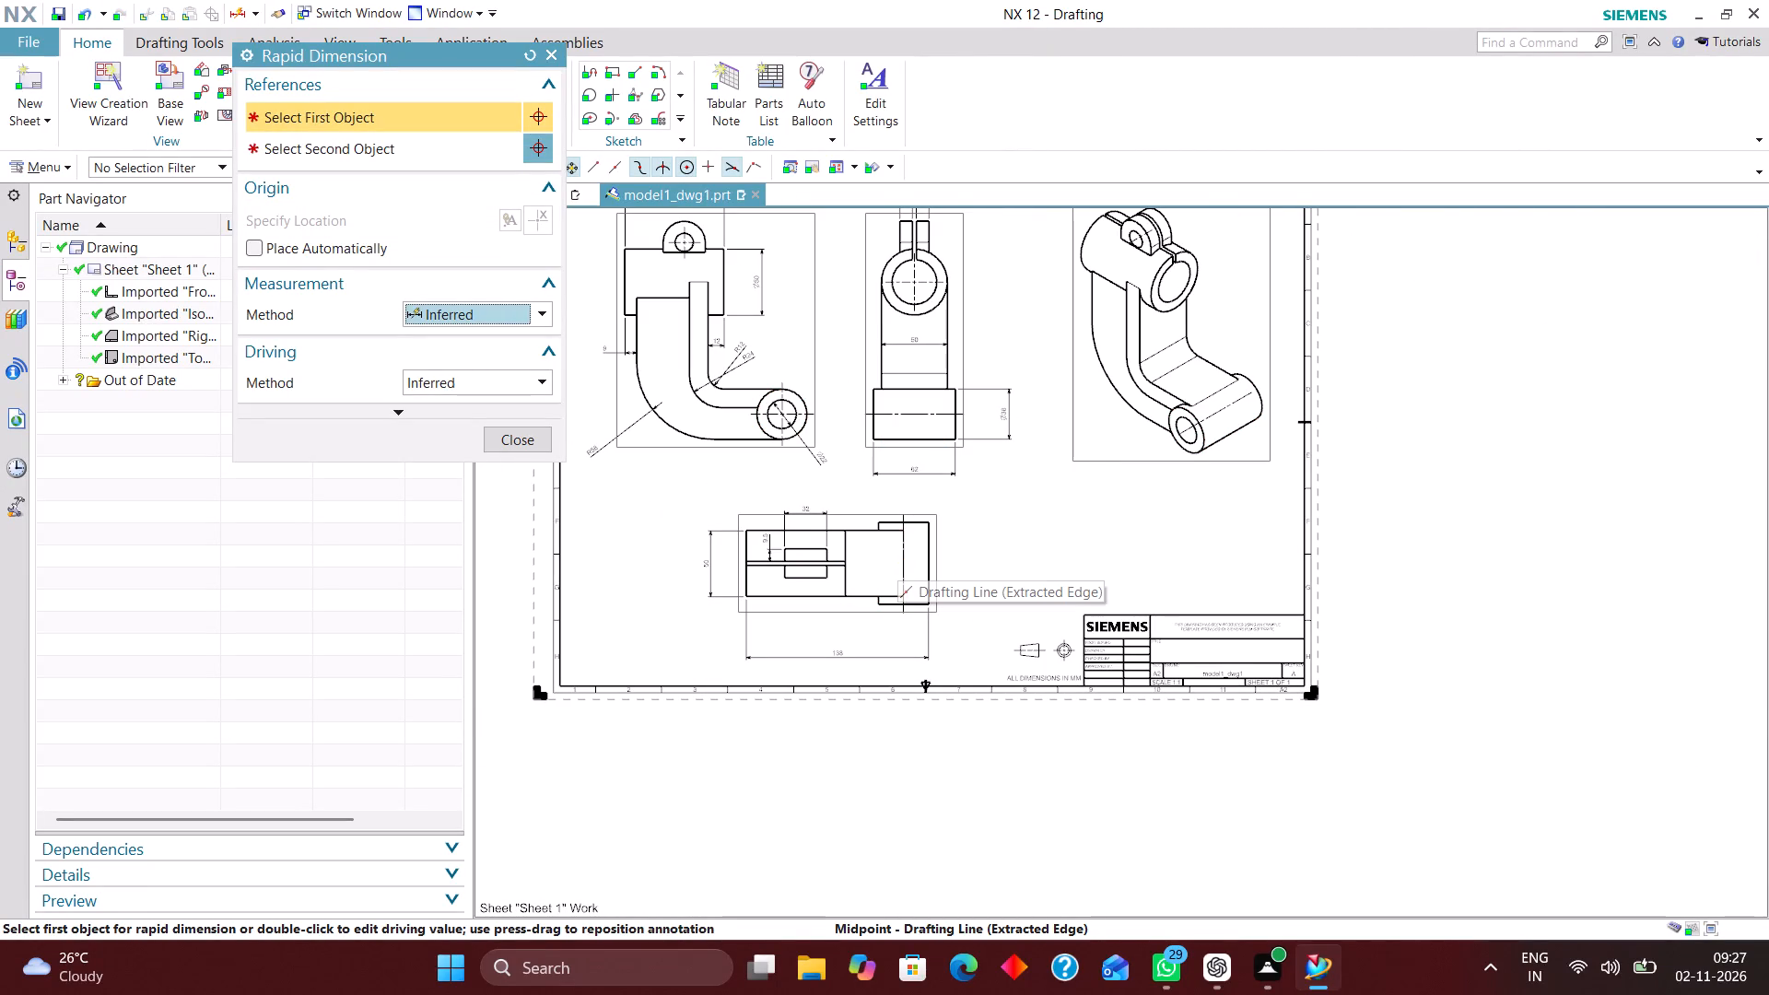
scroll(886, 580, down, 2)
scroll(917, 404, up, 5)
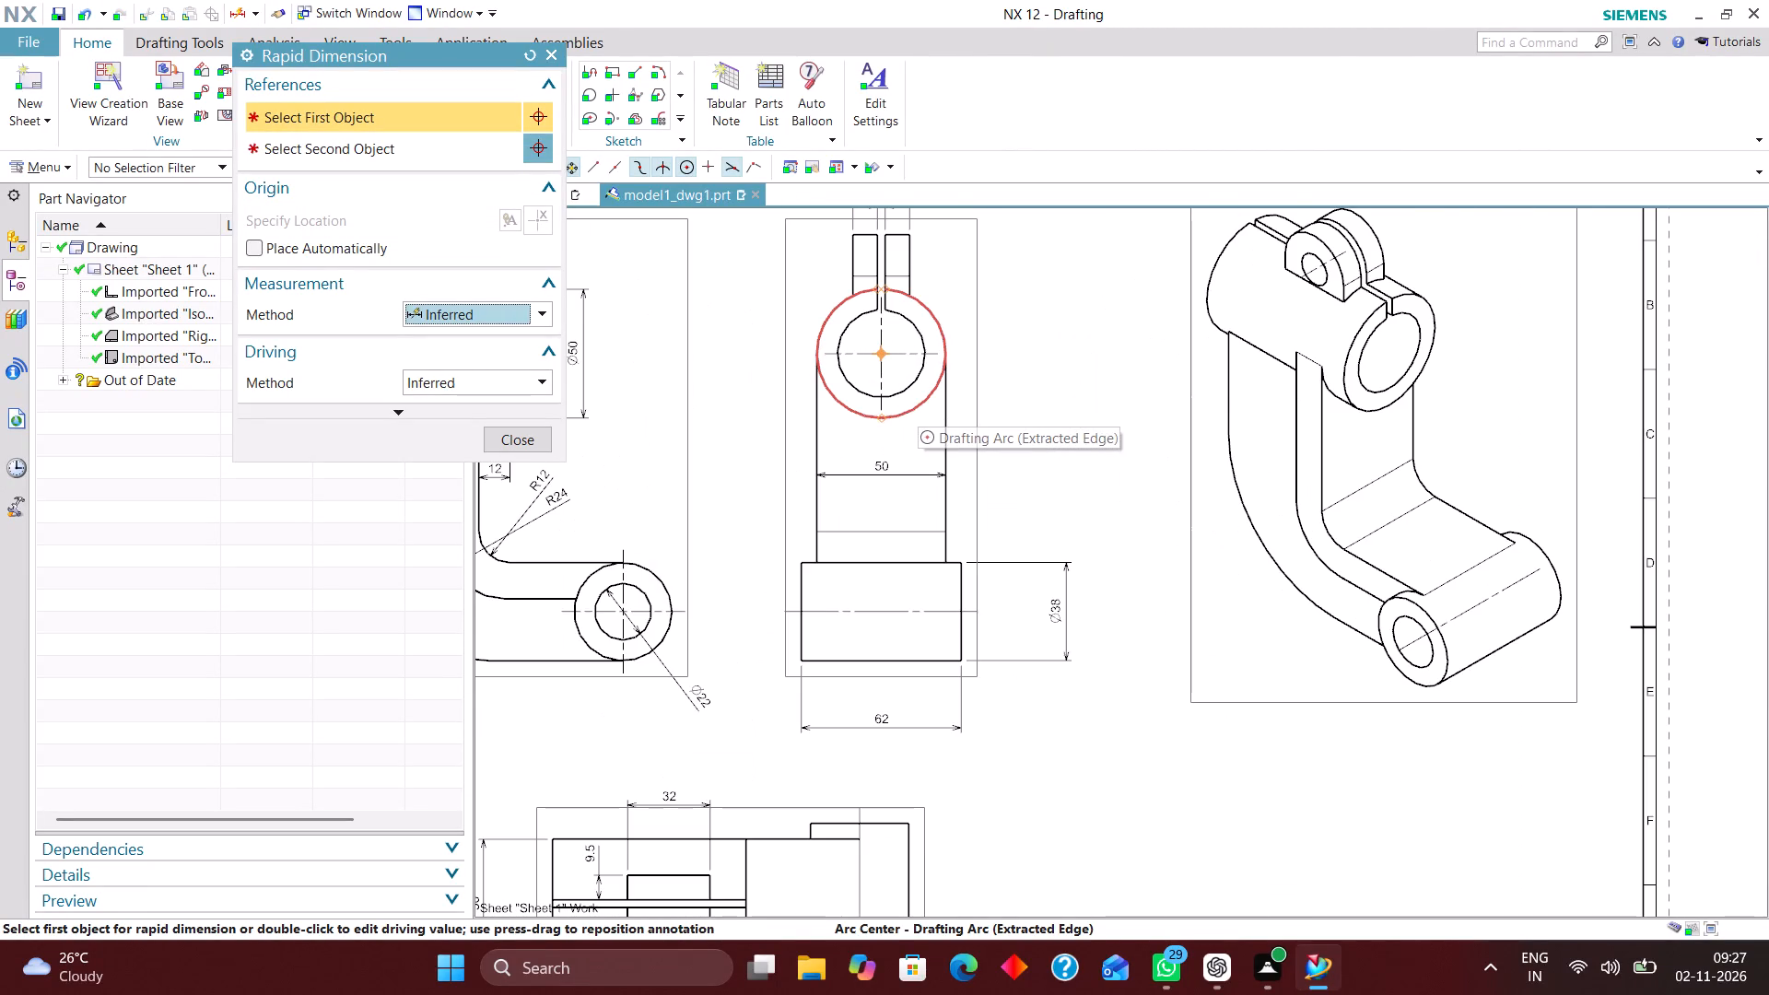
scroll(885, 376, down, 3)
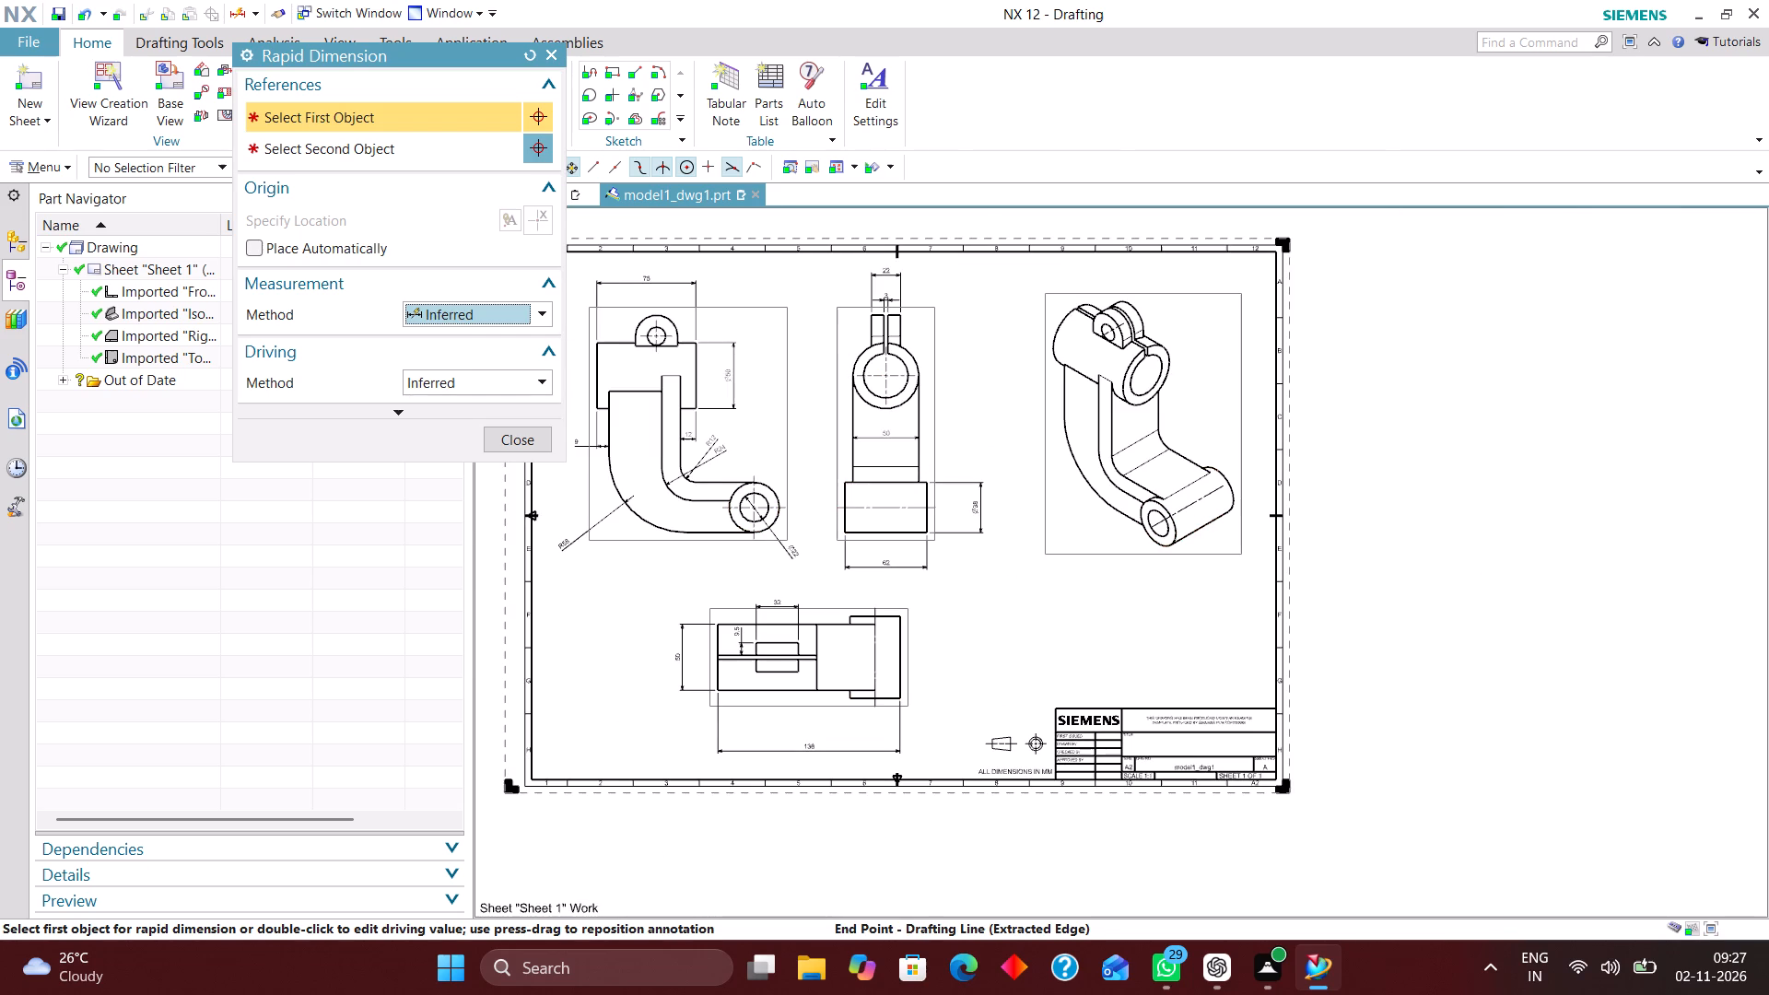
click(534, 310)
click(490, 500)
scroll(909, 357, up, 4)
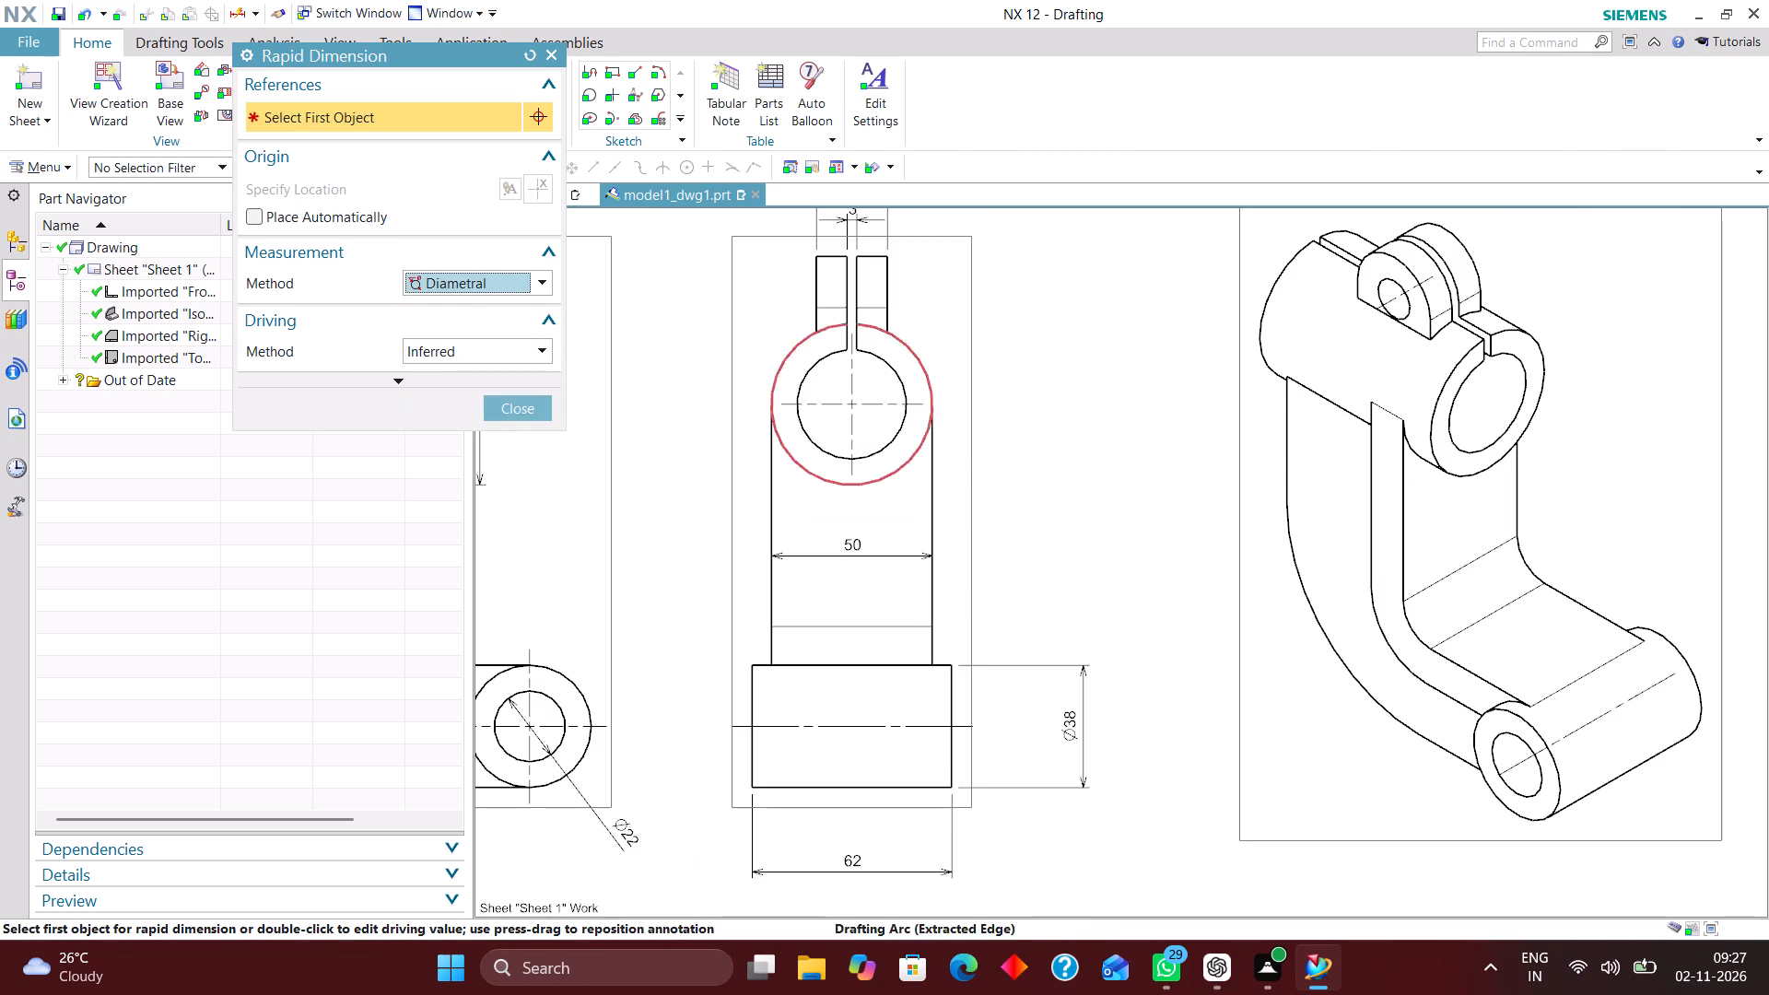
click(897, 380)
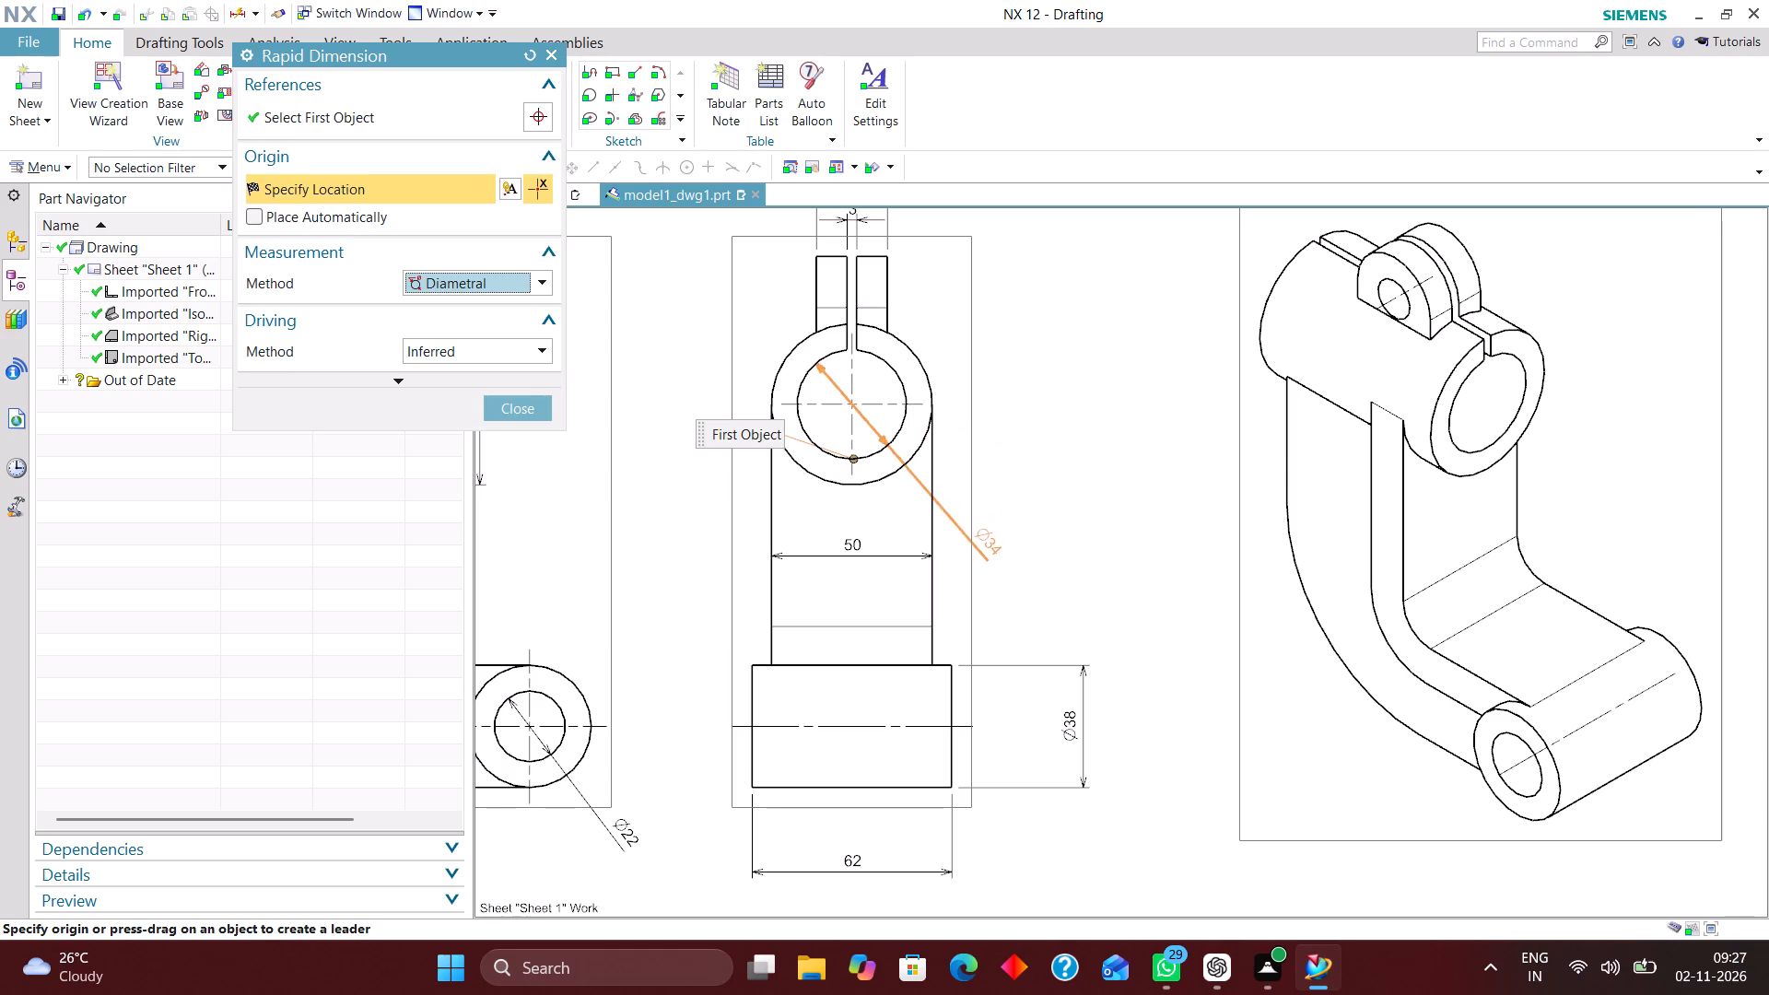
scroll(996, 457, up, 2)
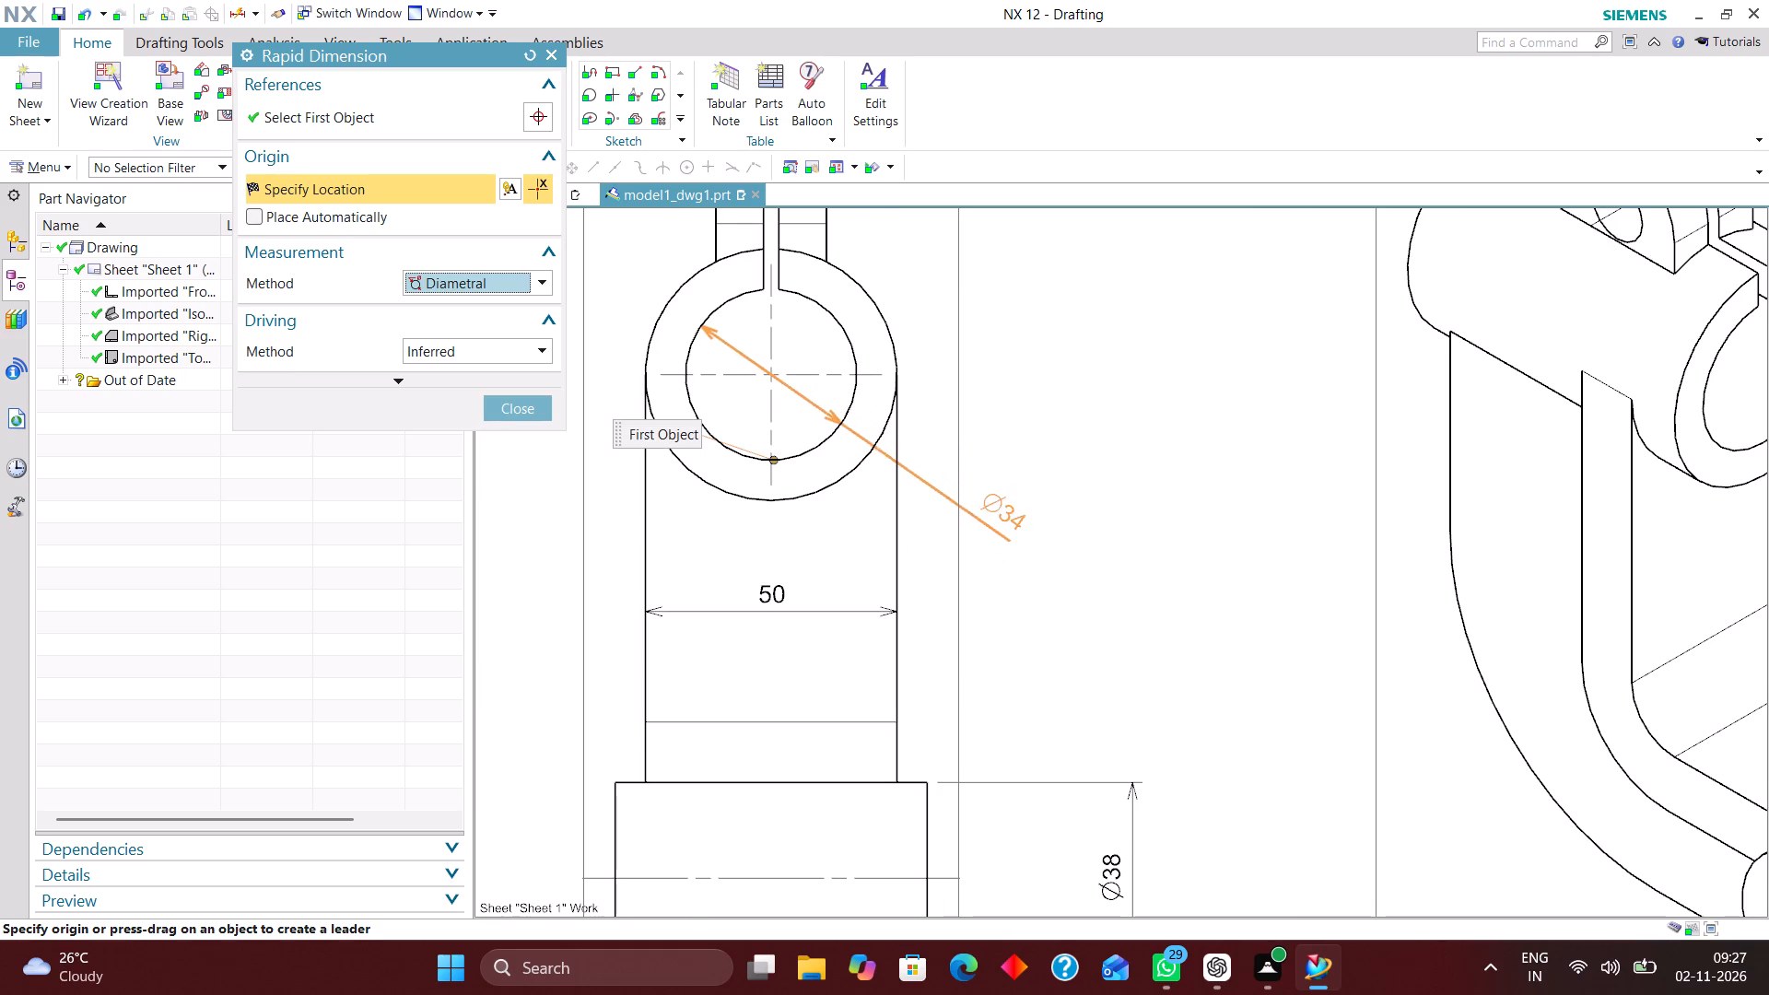
scroll(1033, 427, down, 1)
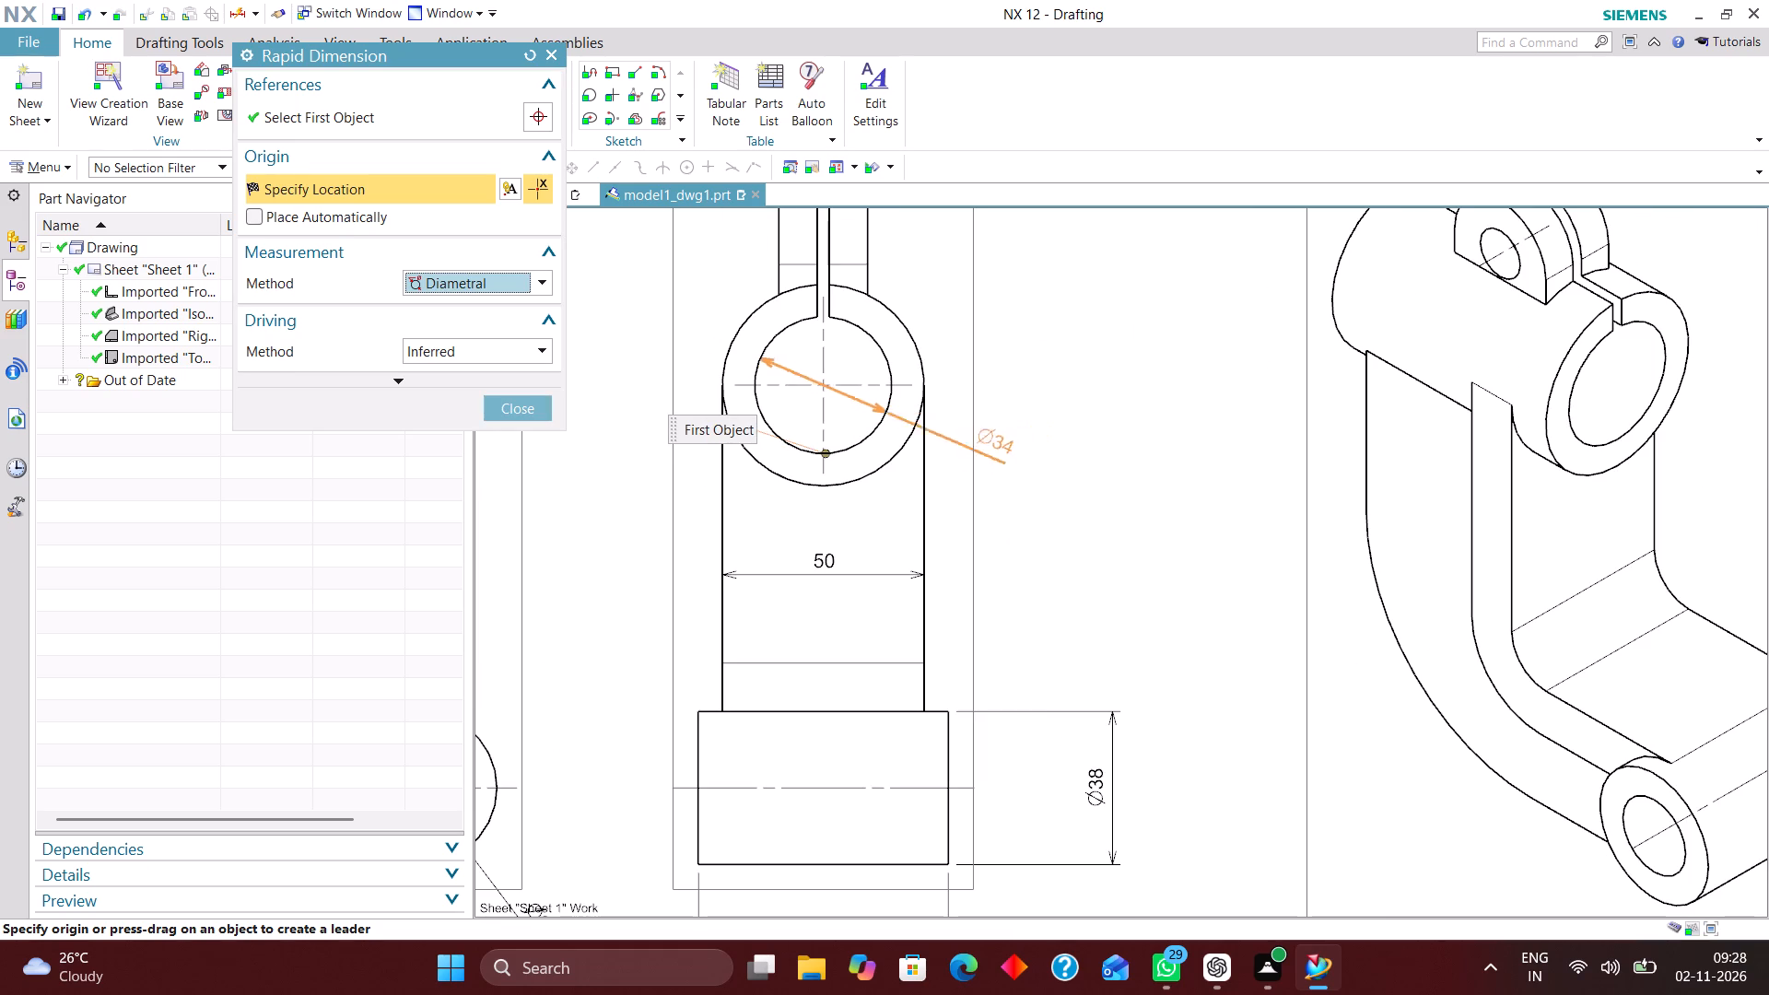
scroll(970, 437, up, 2)
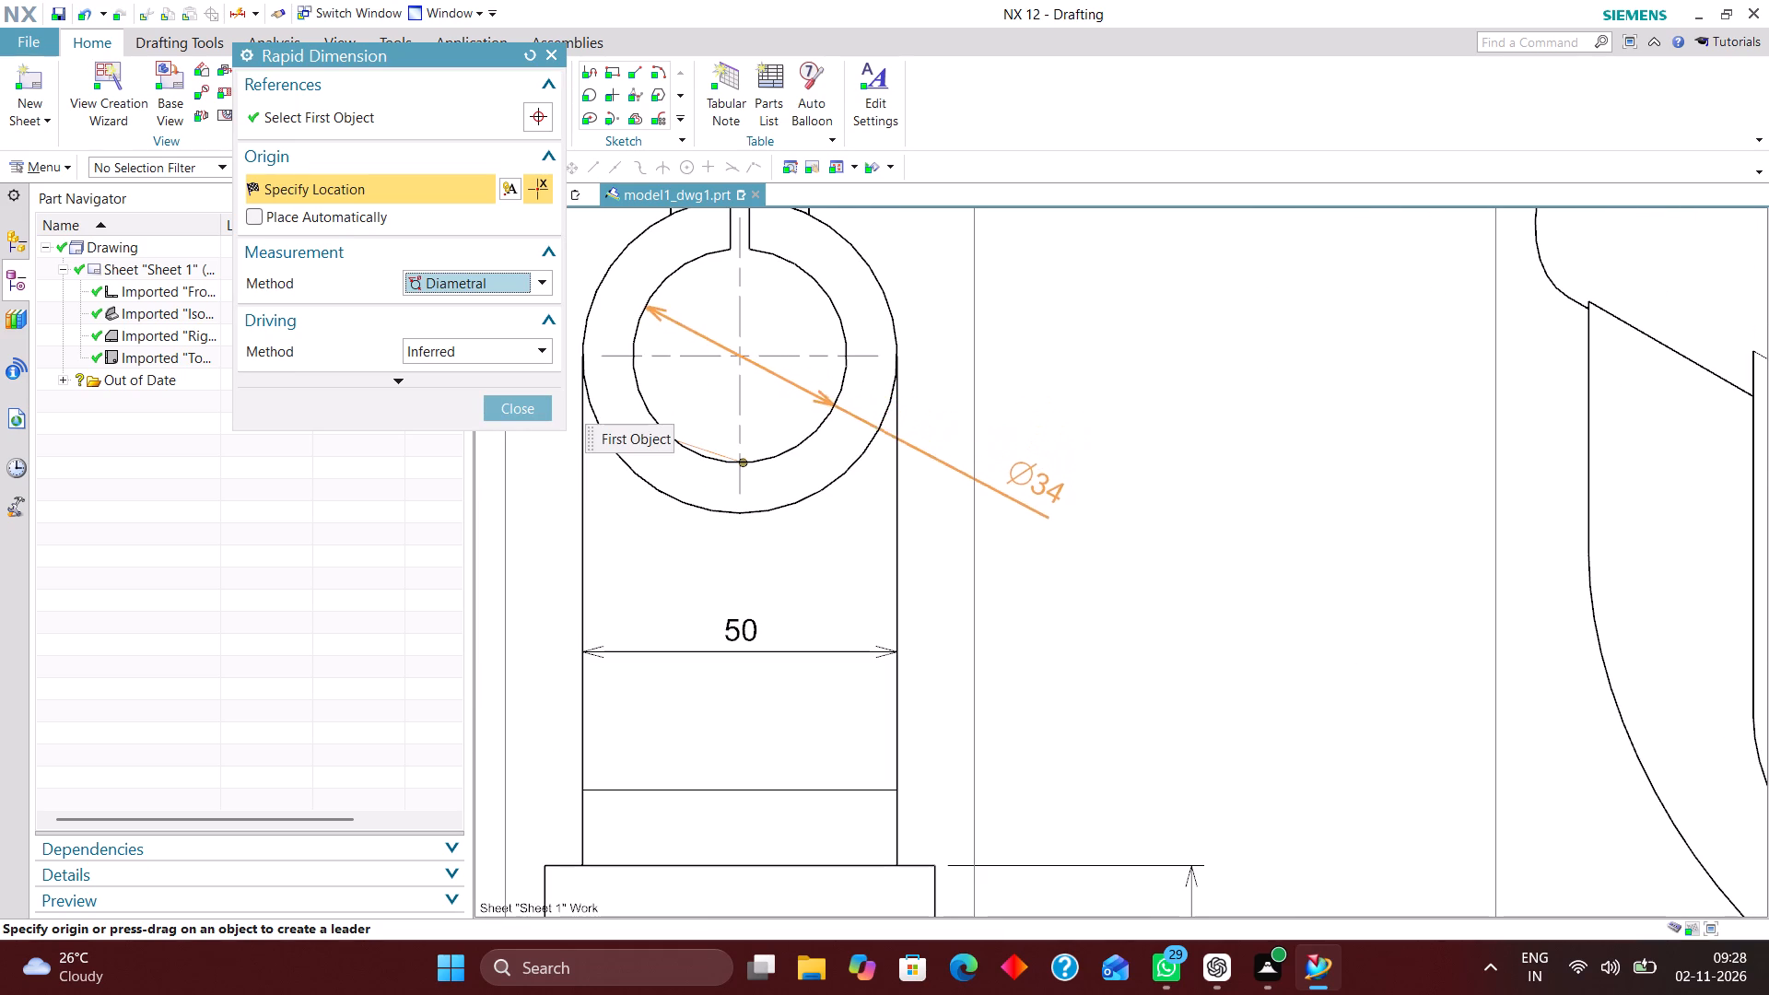
scroll(1064, 474, down, 2)
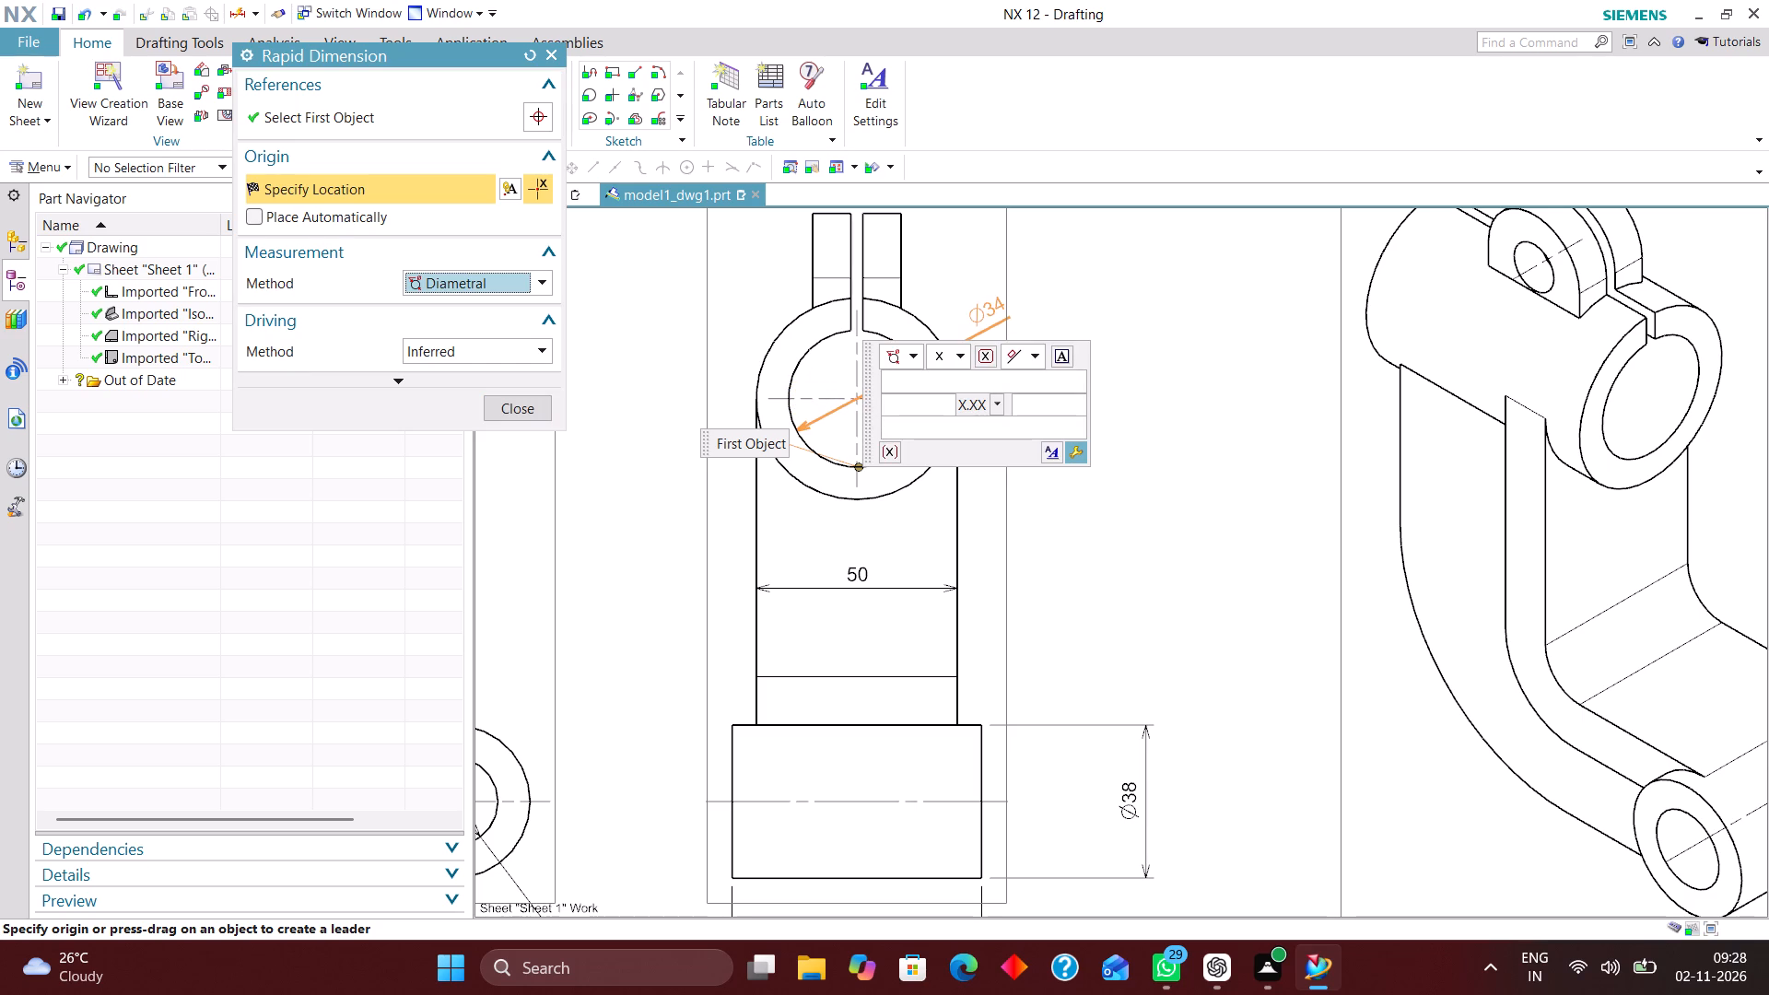
click(1028, 456)
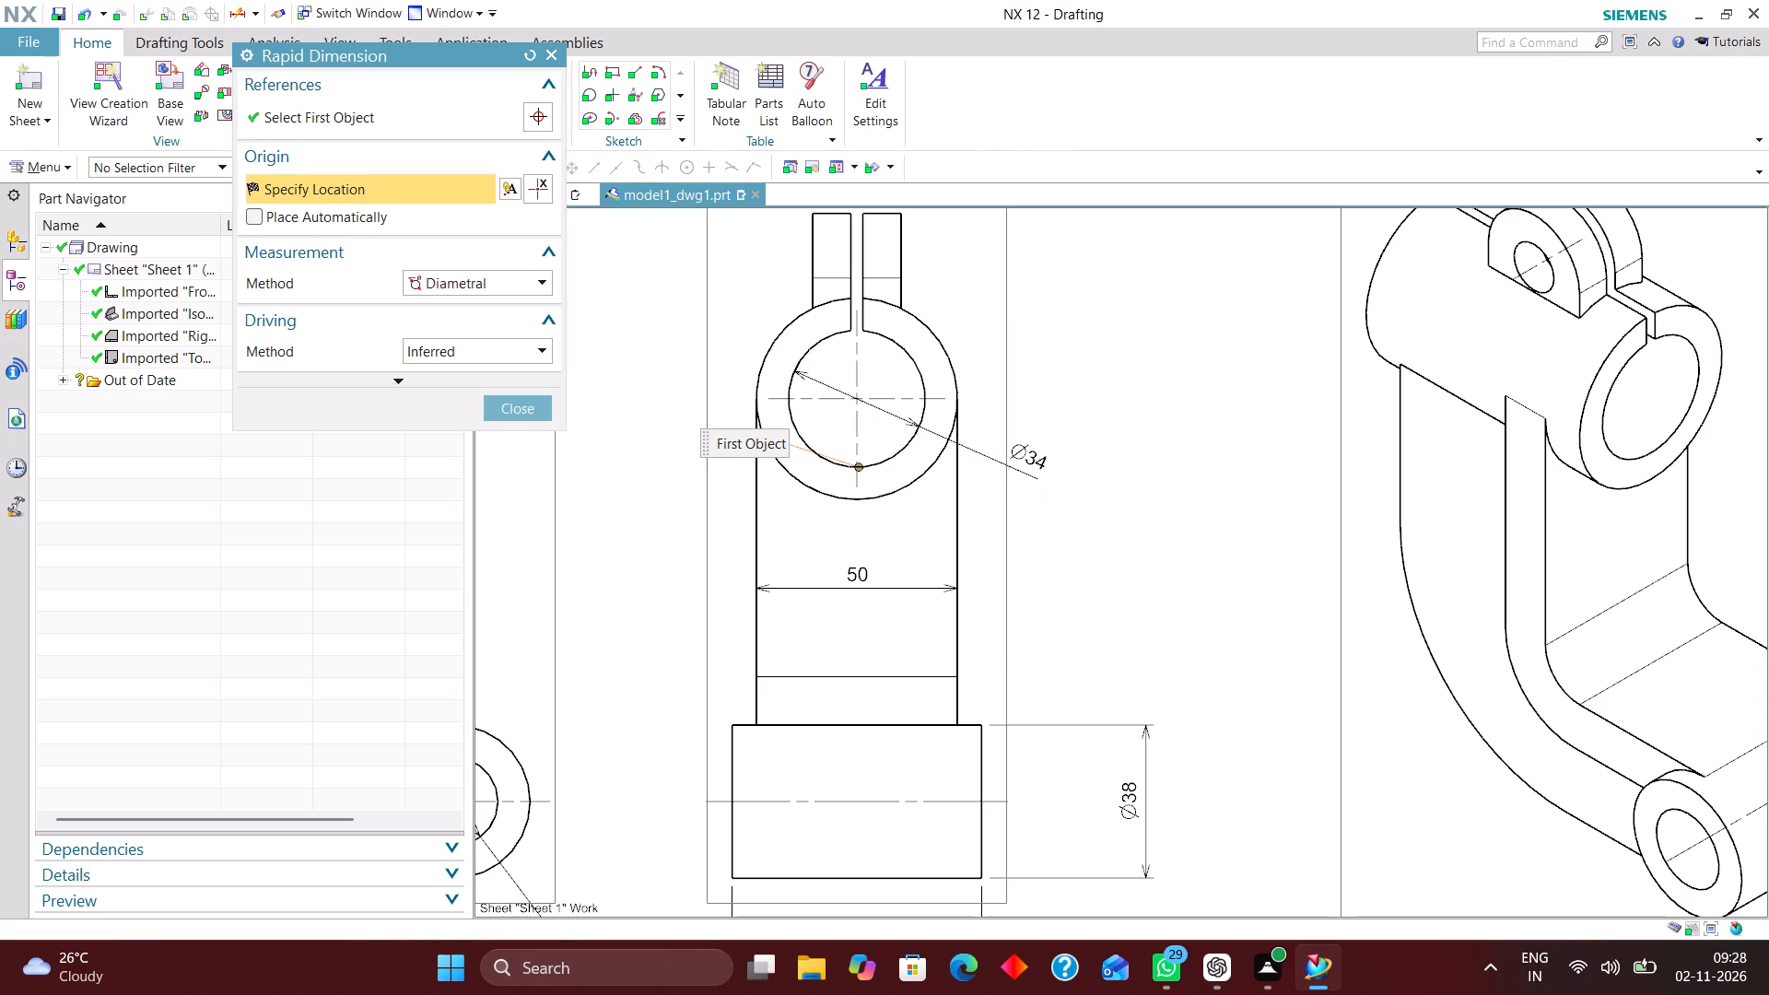
click(517, 408)
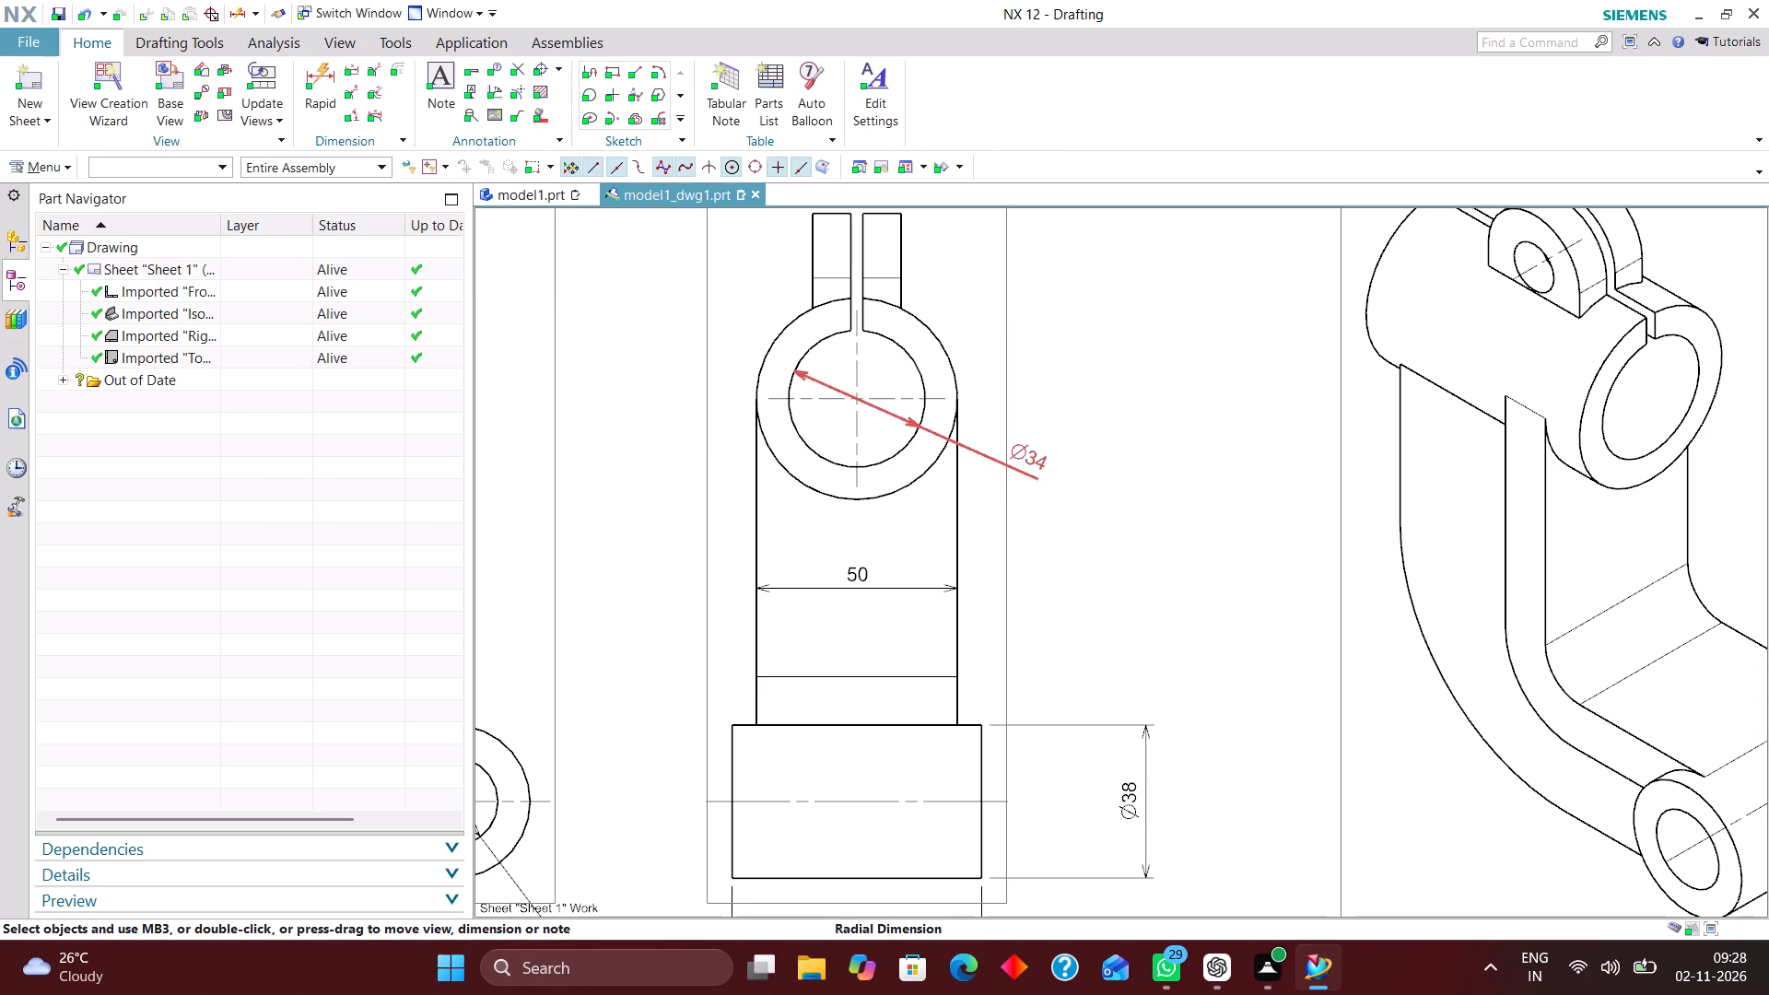
Set the clamp bore diameter dimension's text orientation to Horizontal Text with the position Text above Stub.
double_click(1040, 461)
click(1056, 574)
double_click(1028, 464)
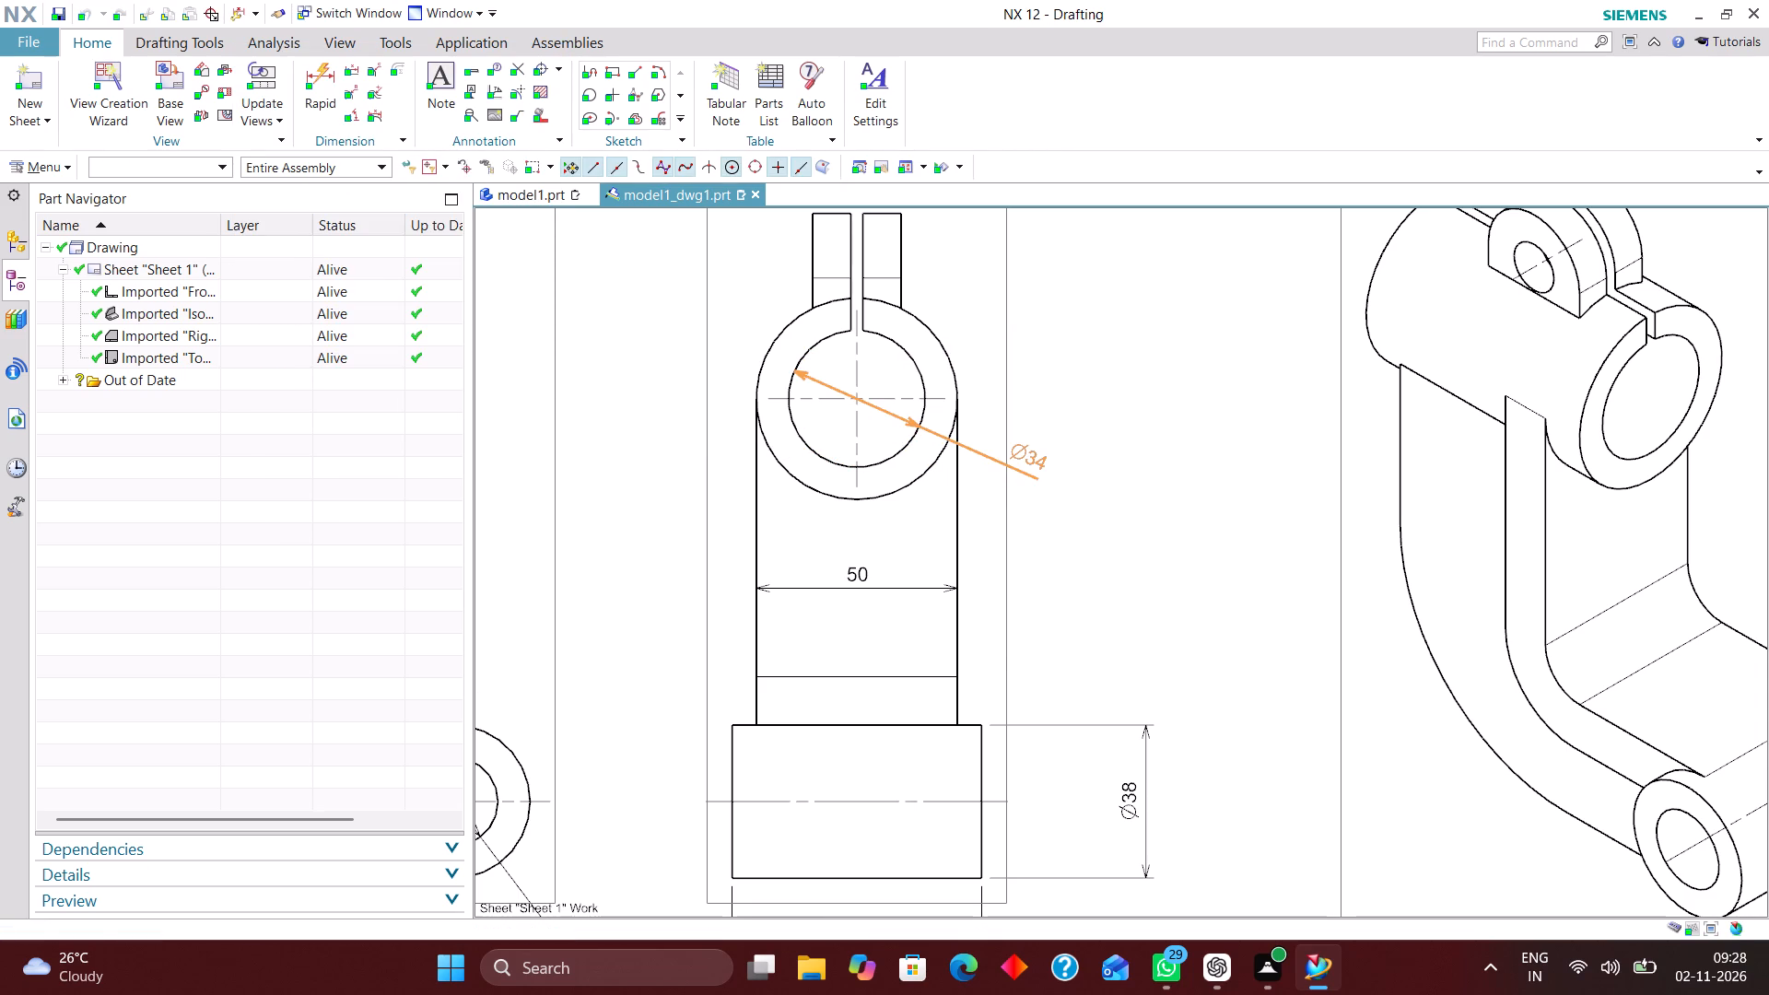
click(973, 344)
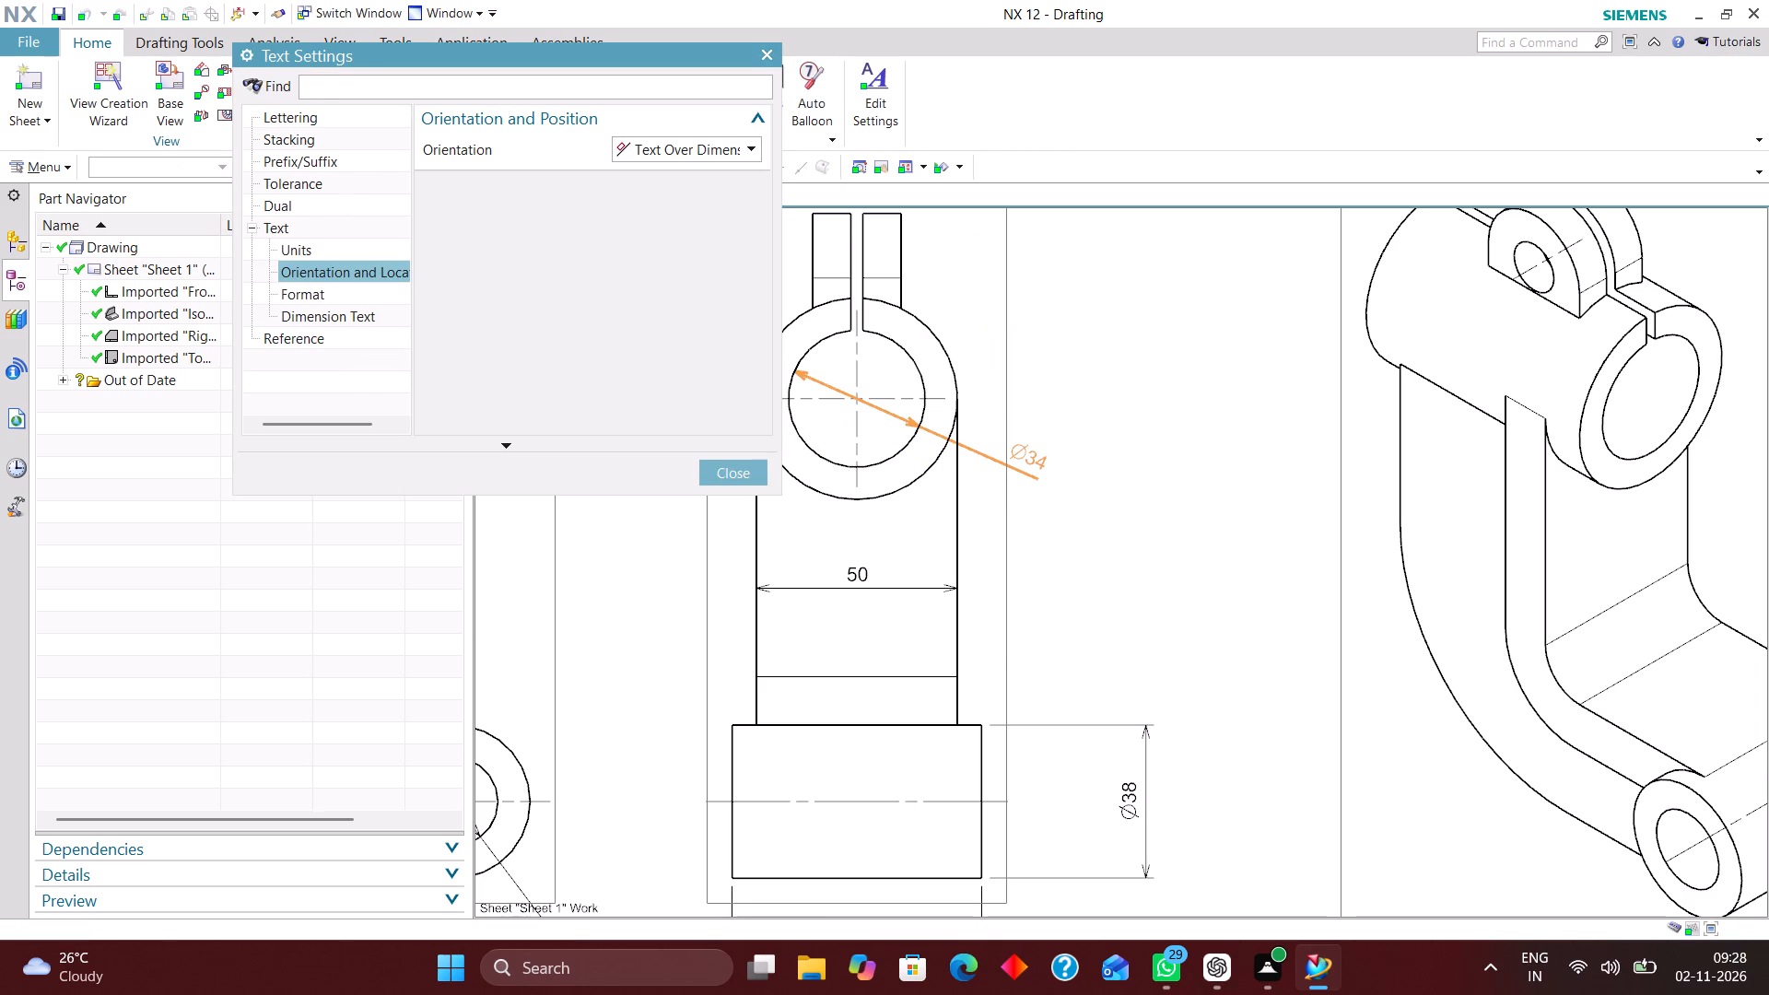
click(732, 150)
click(720, 166)
click(727, 180)
click(722, 220)
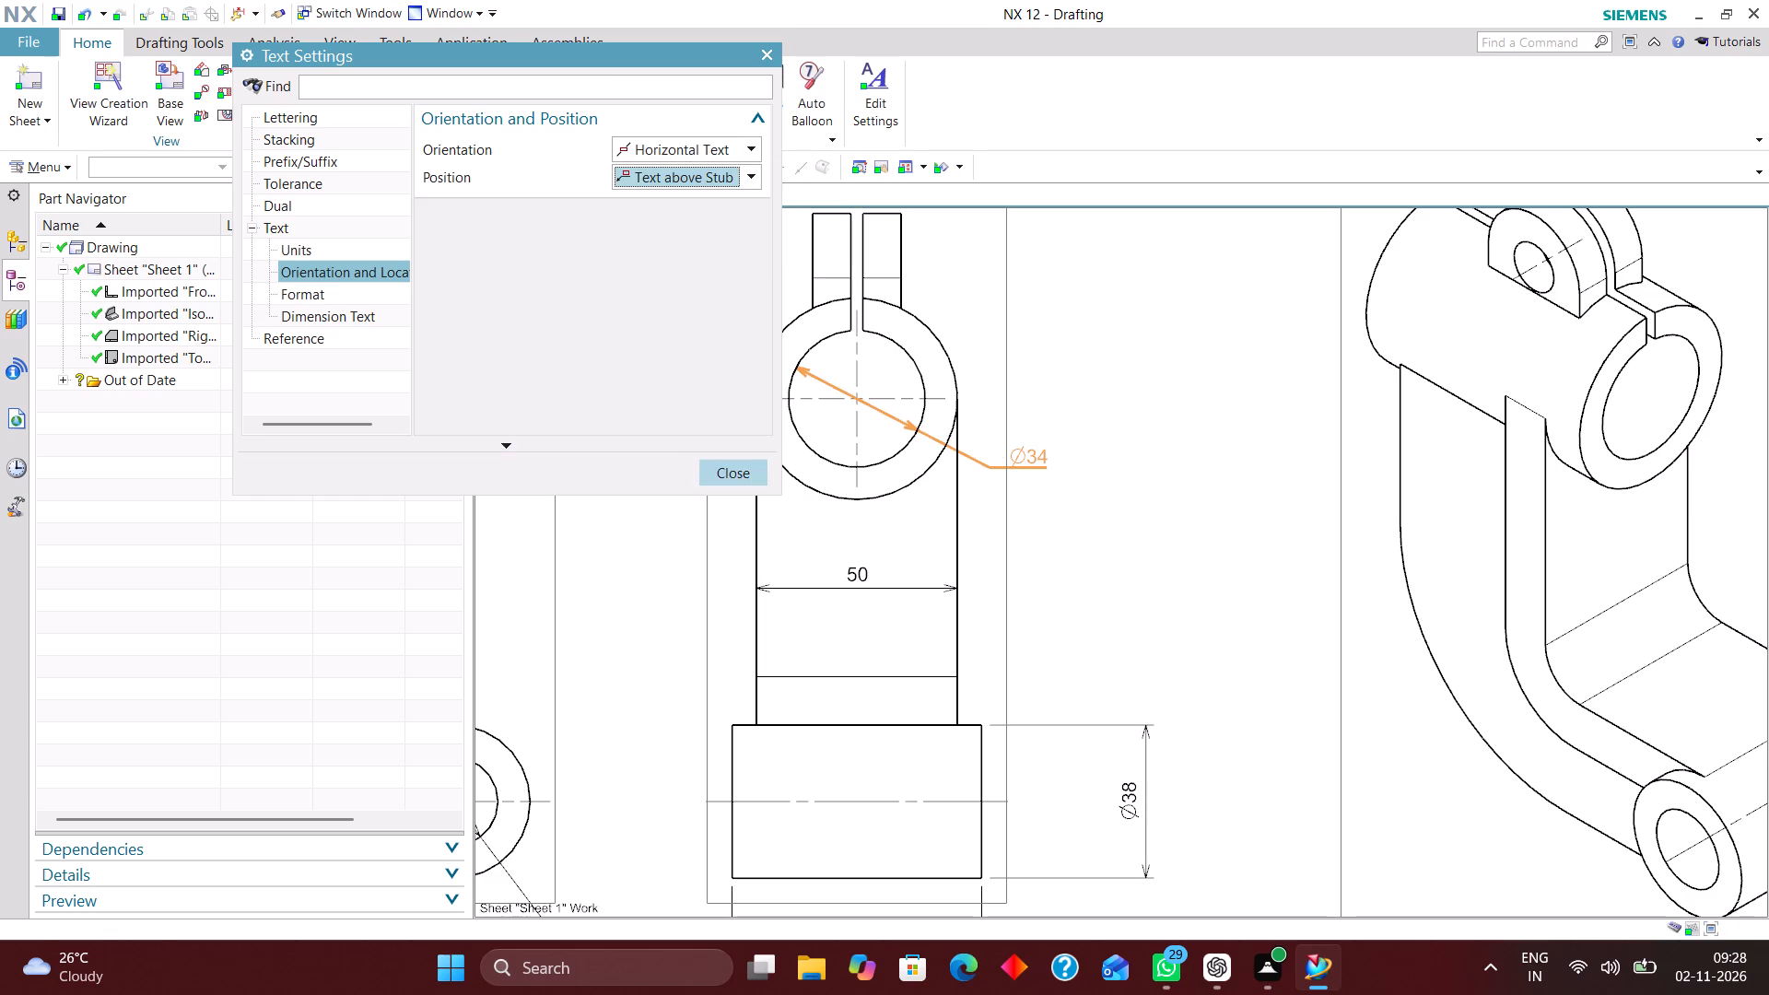
click(739, 473)
scroll(1126, 482, down, 3)
scroll(1101, 490, up, 3)
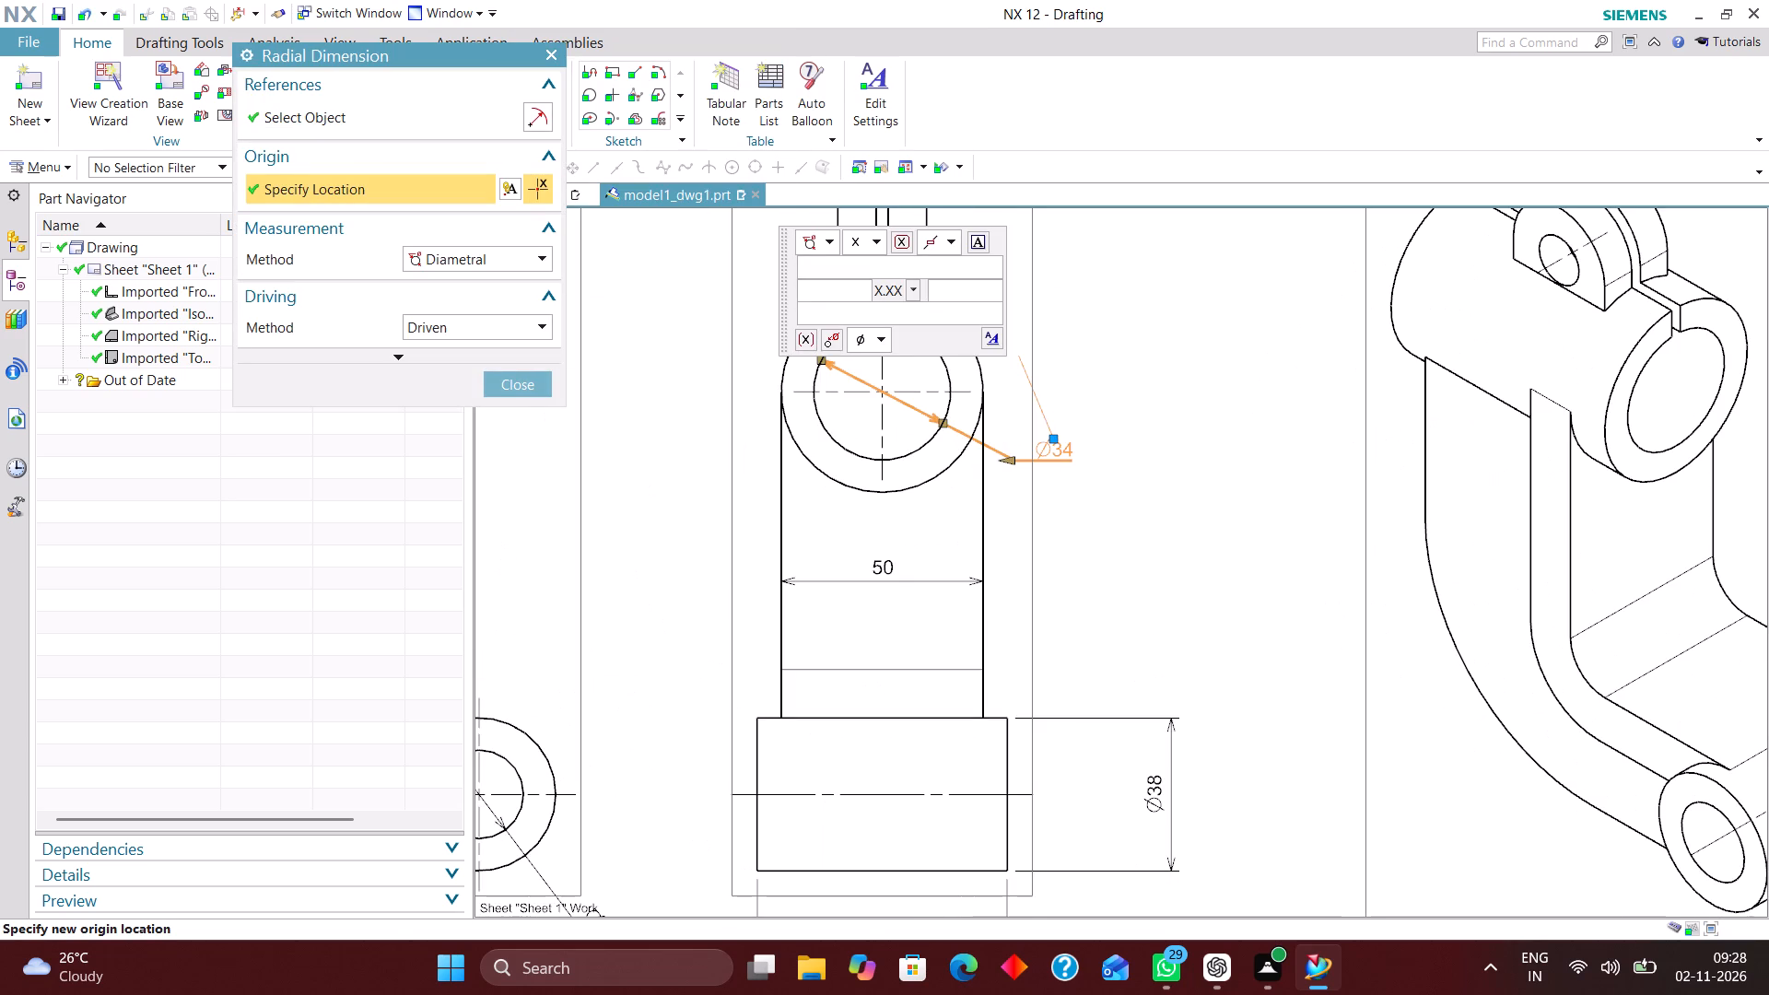
click(532, 387)
Reposition the R58 dimension in the front view higher and closer to the arm's outer bend.
scroll(1033, 438, down, 3)
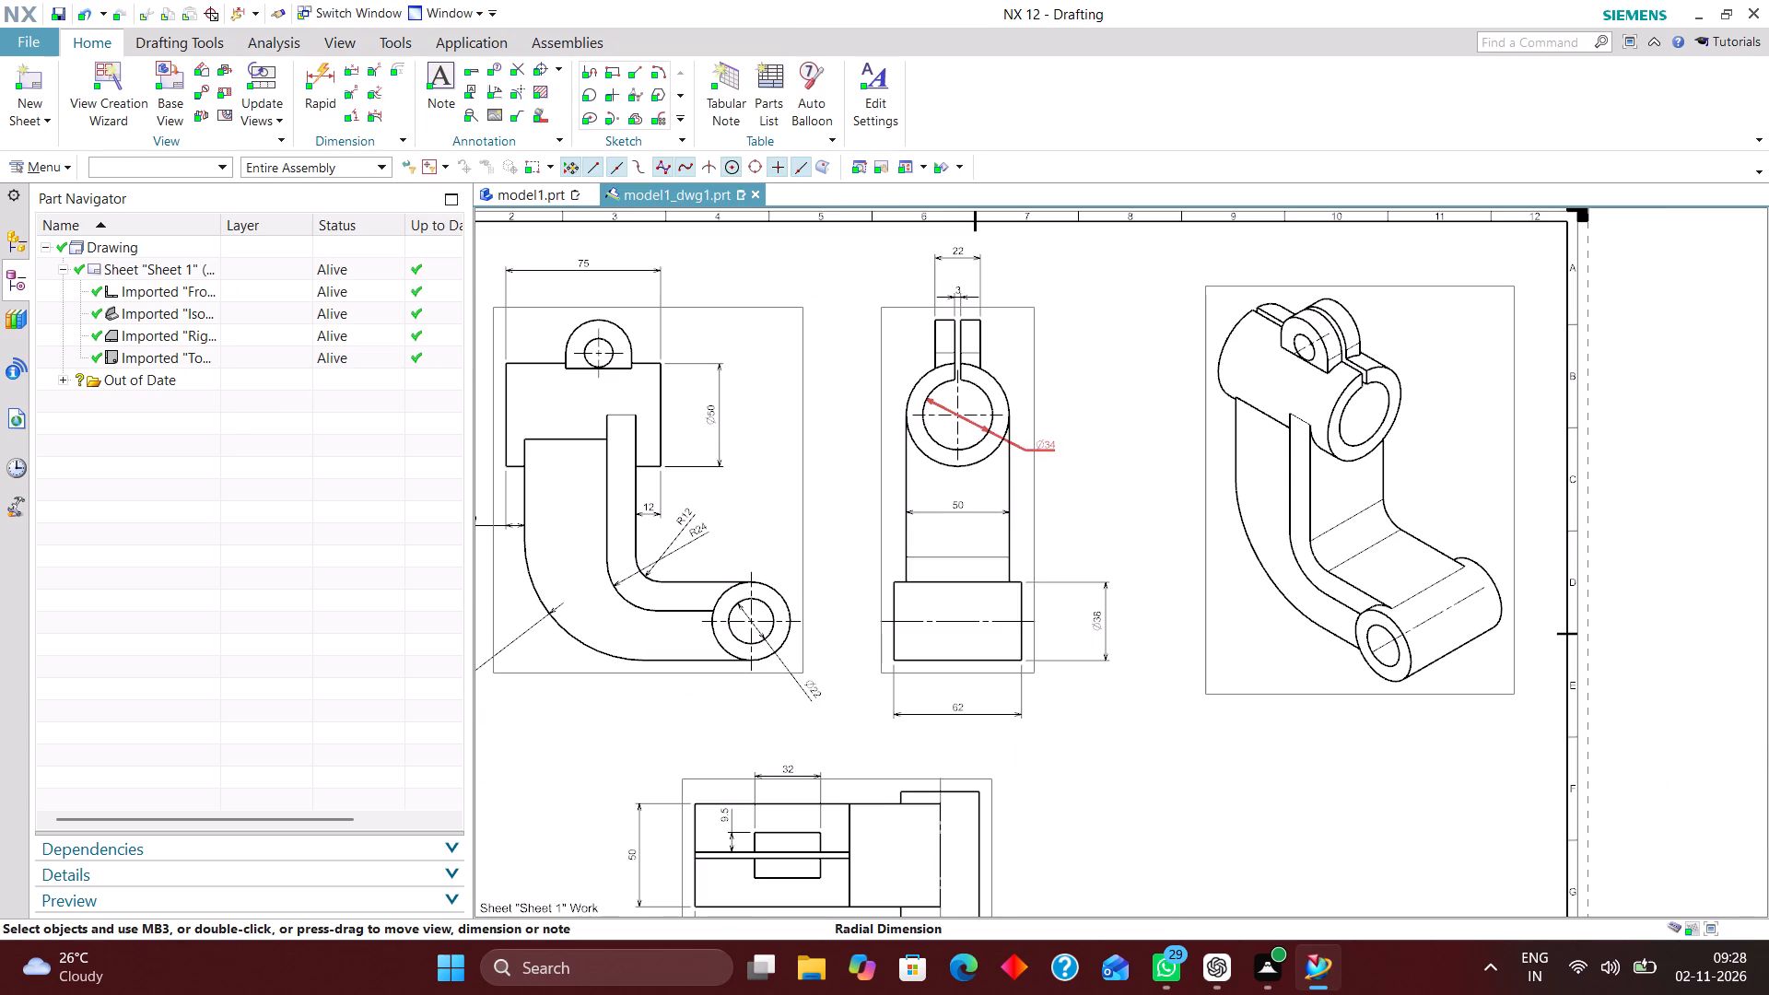
scroll(826, 474, down, 1)
scroll(603, 303, up, 3)
scroll(703, 345, down, 2)
scroll(811, 652, up, 3)
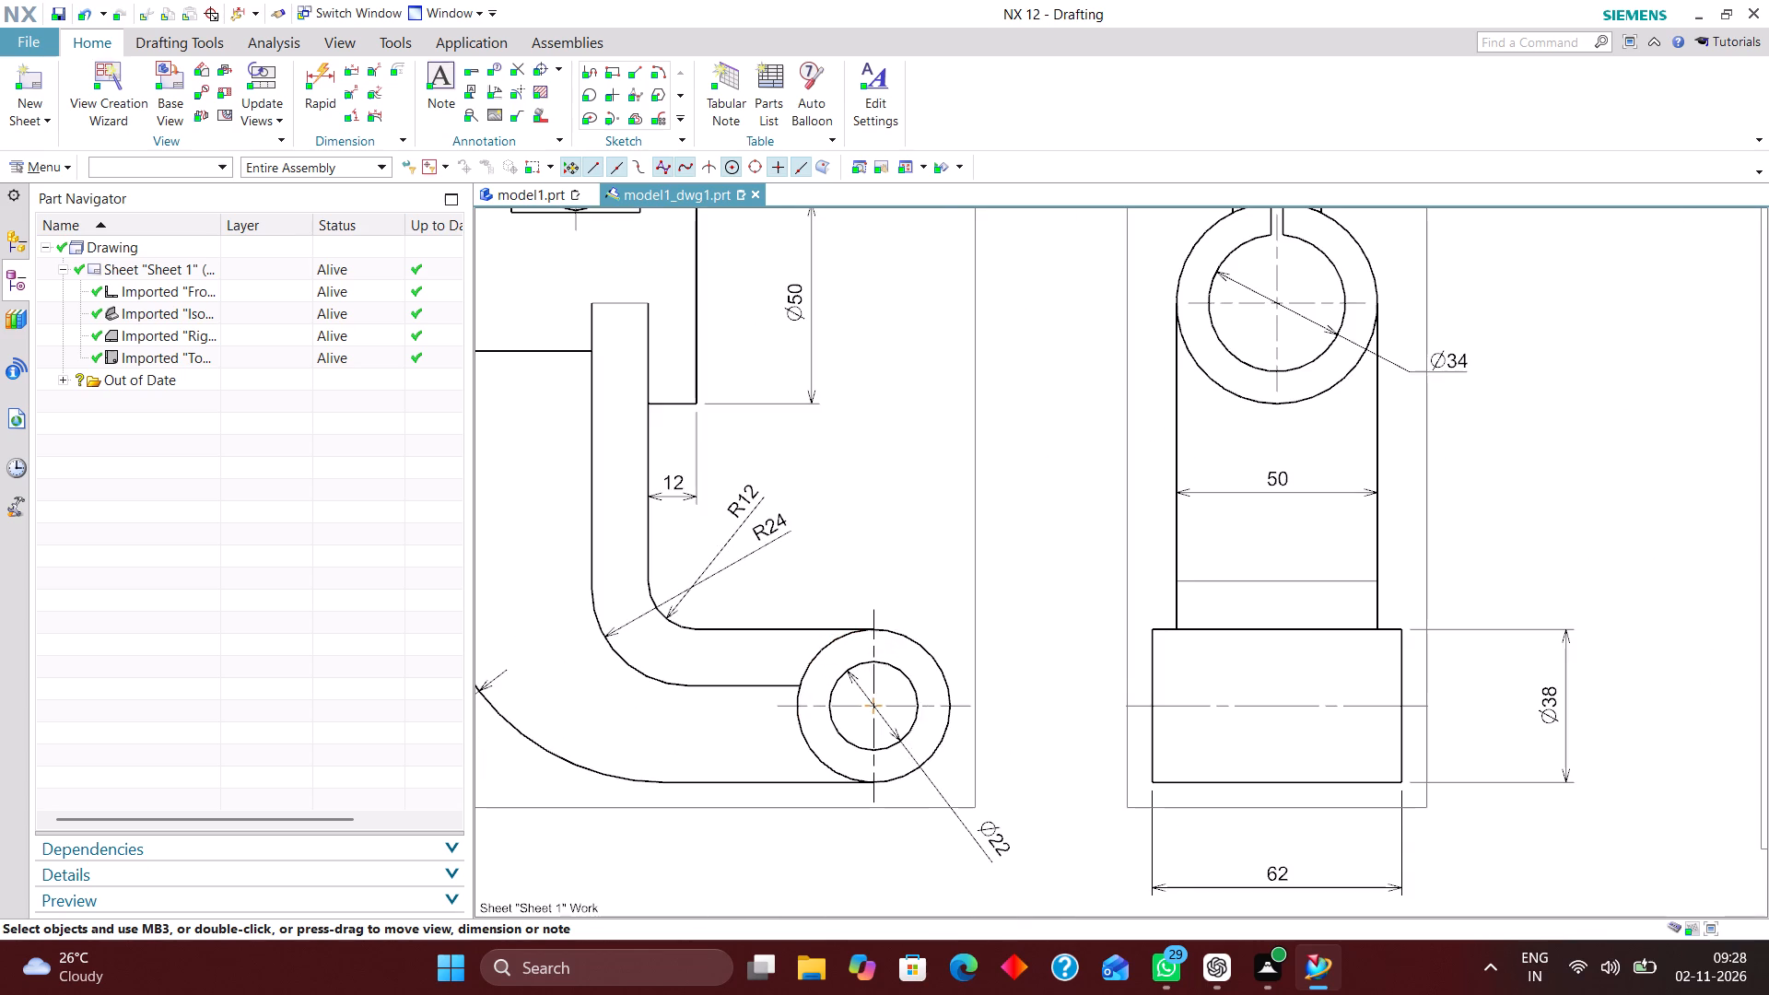
scroll(878, 502, down, 3)
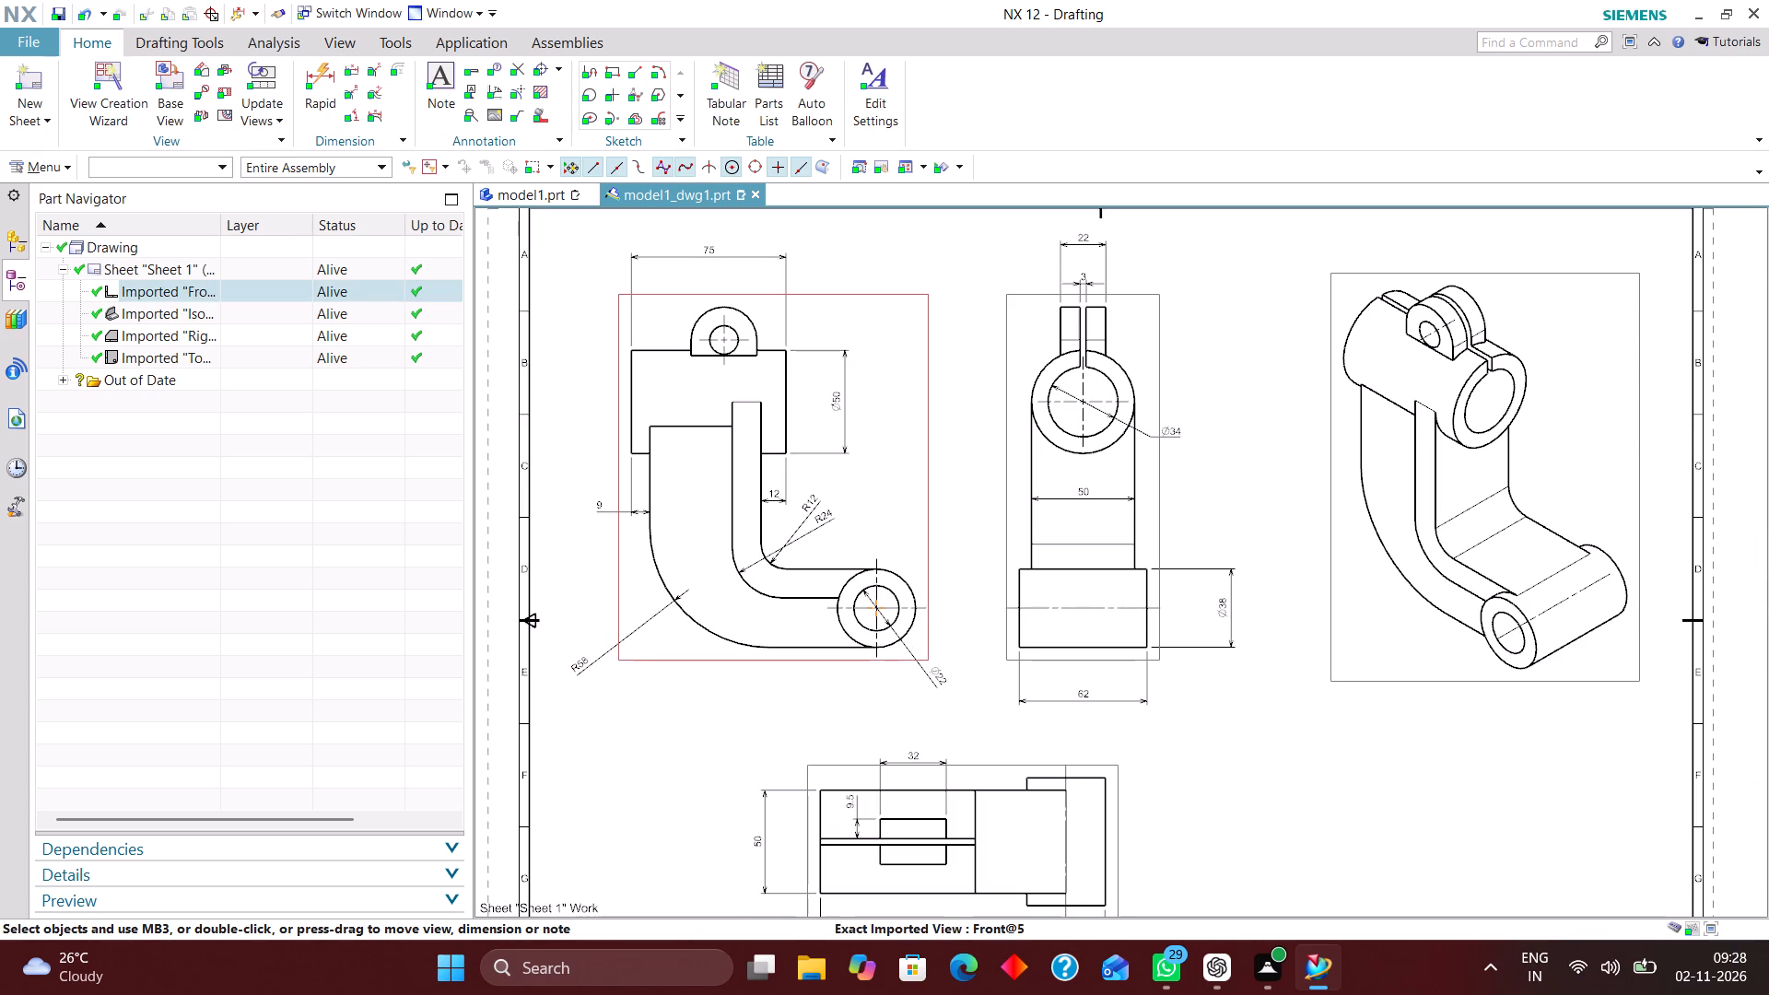
drag(577, 663, 590, 606)
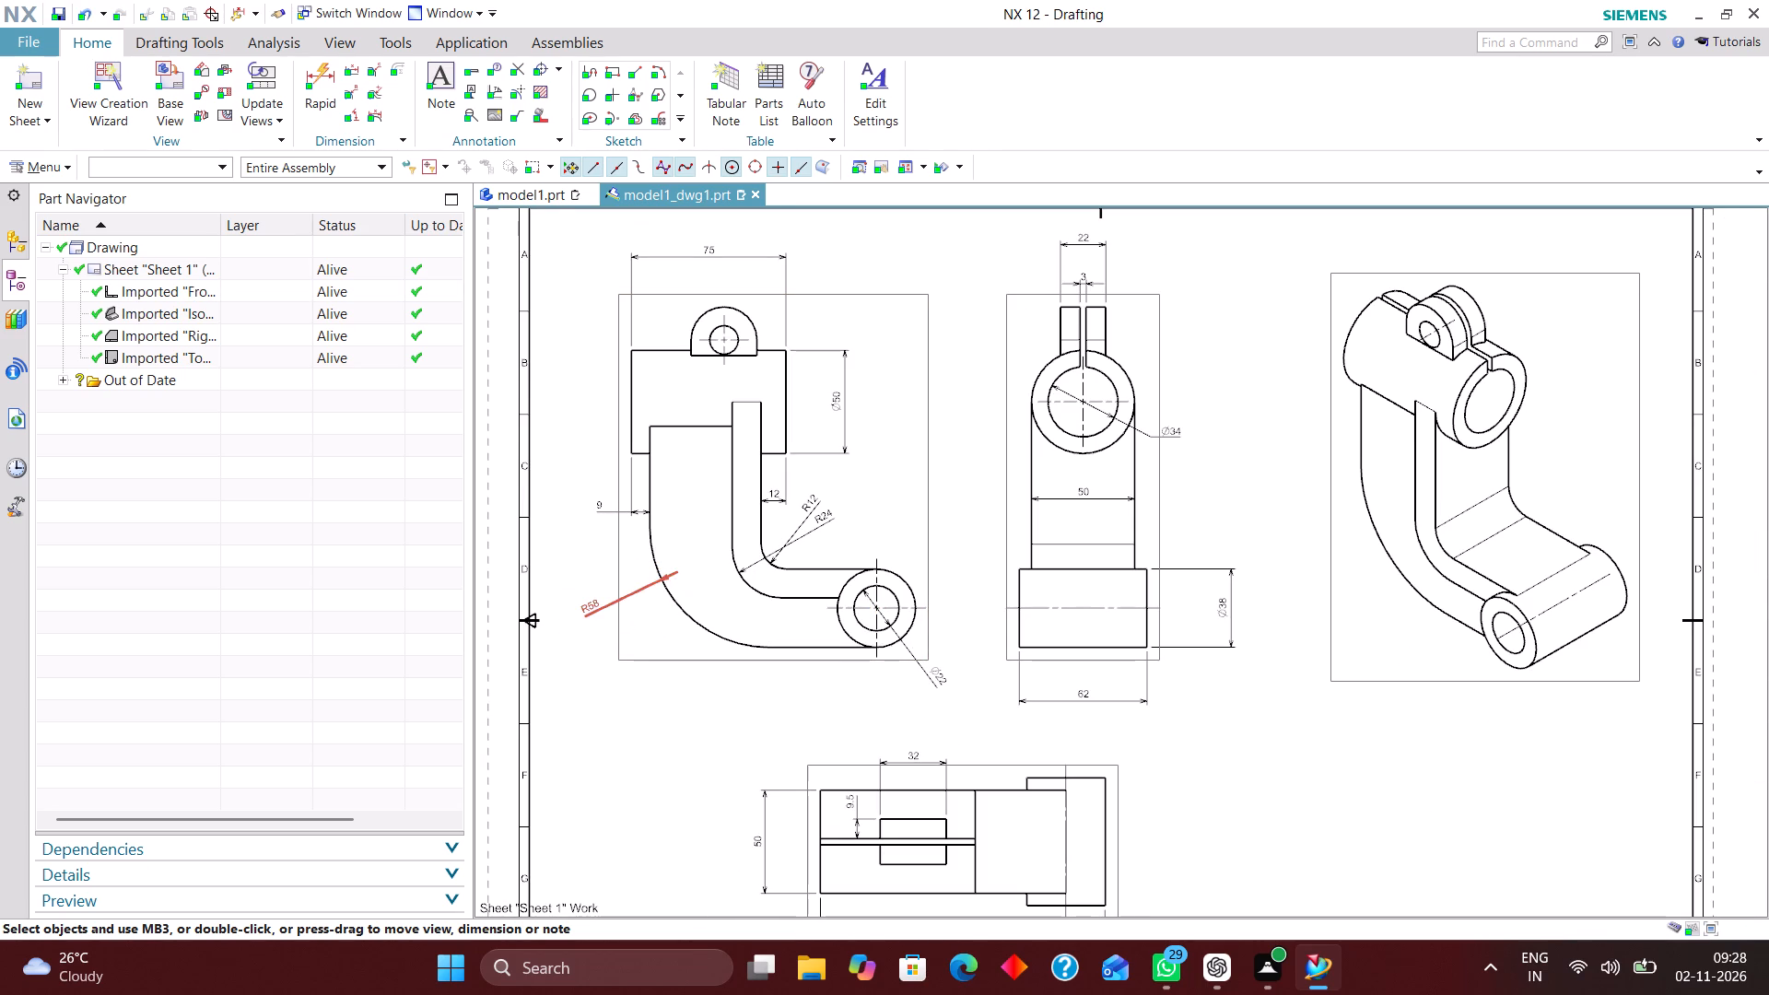
double_click(594, 611)
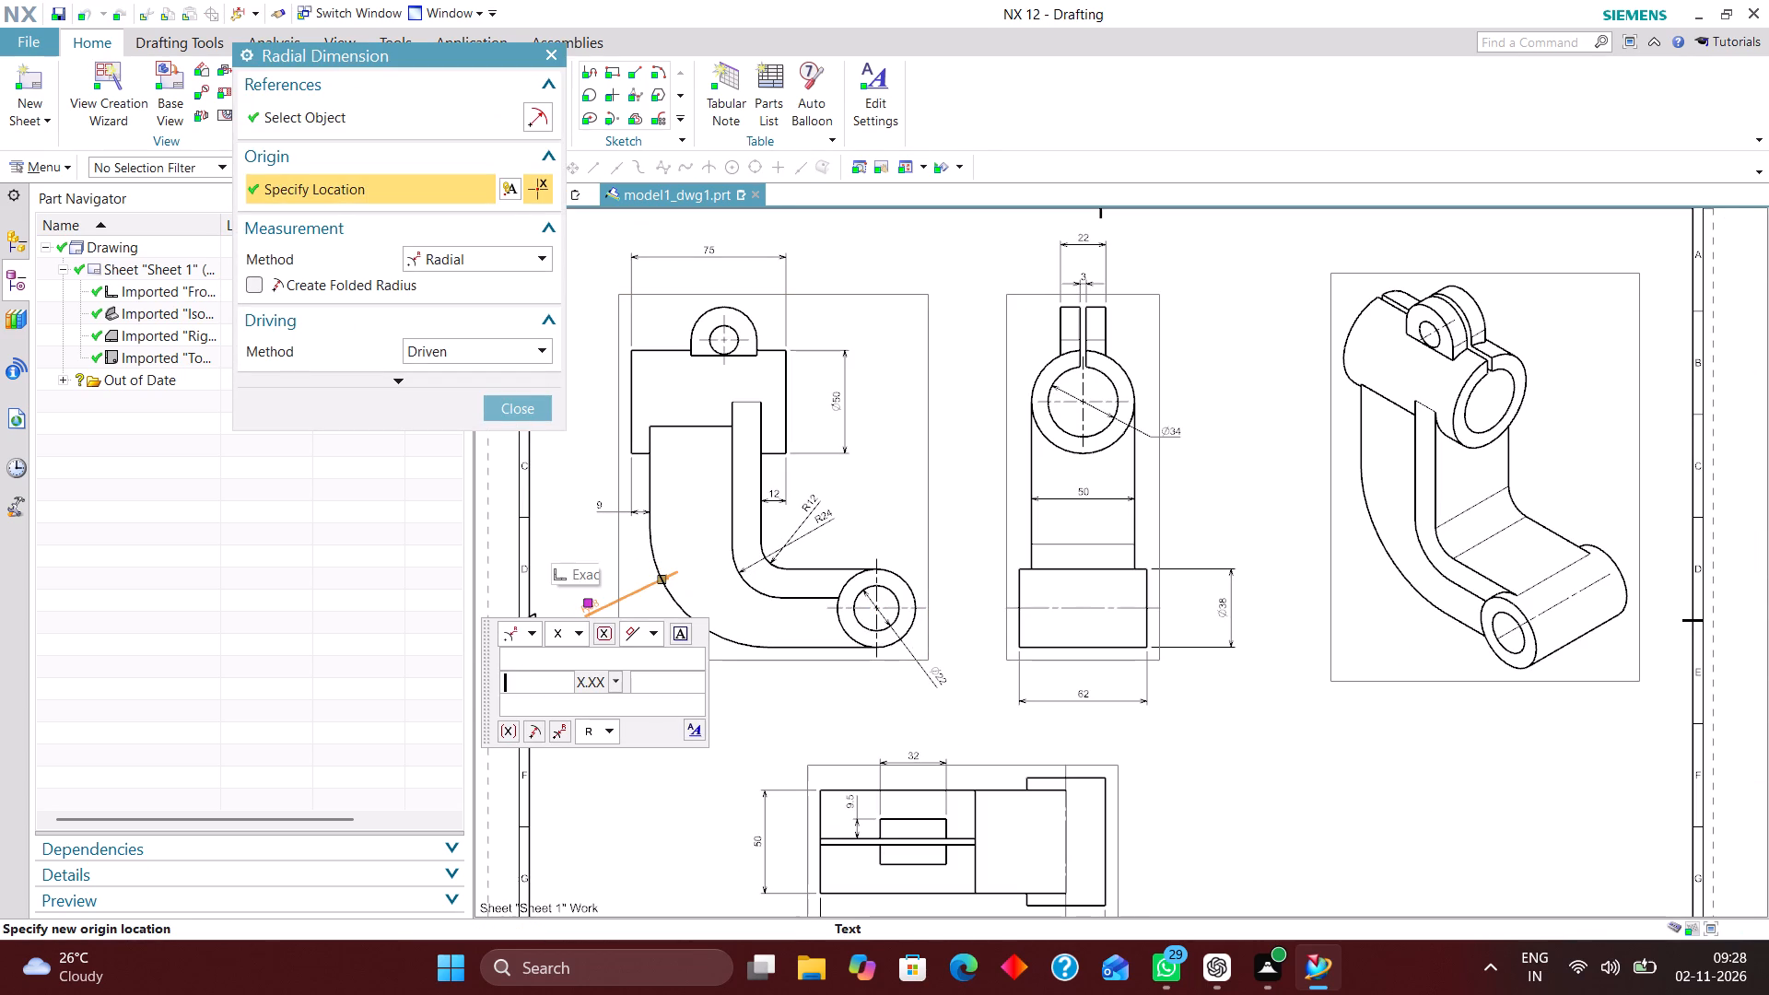
click(663, 580)
click(591, 760)
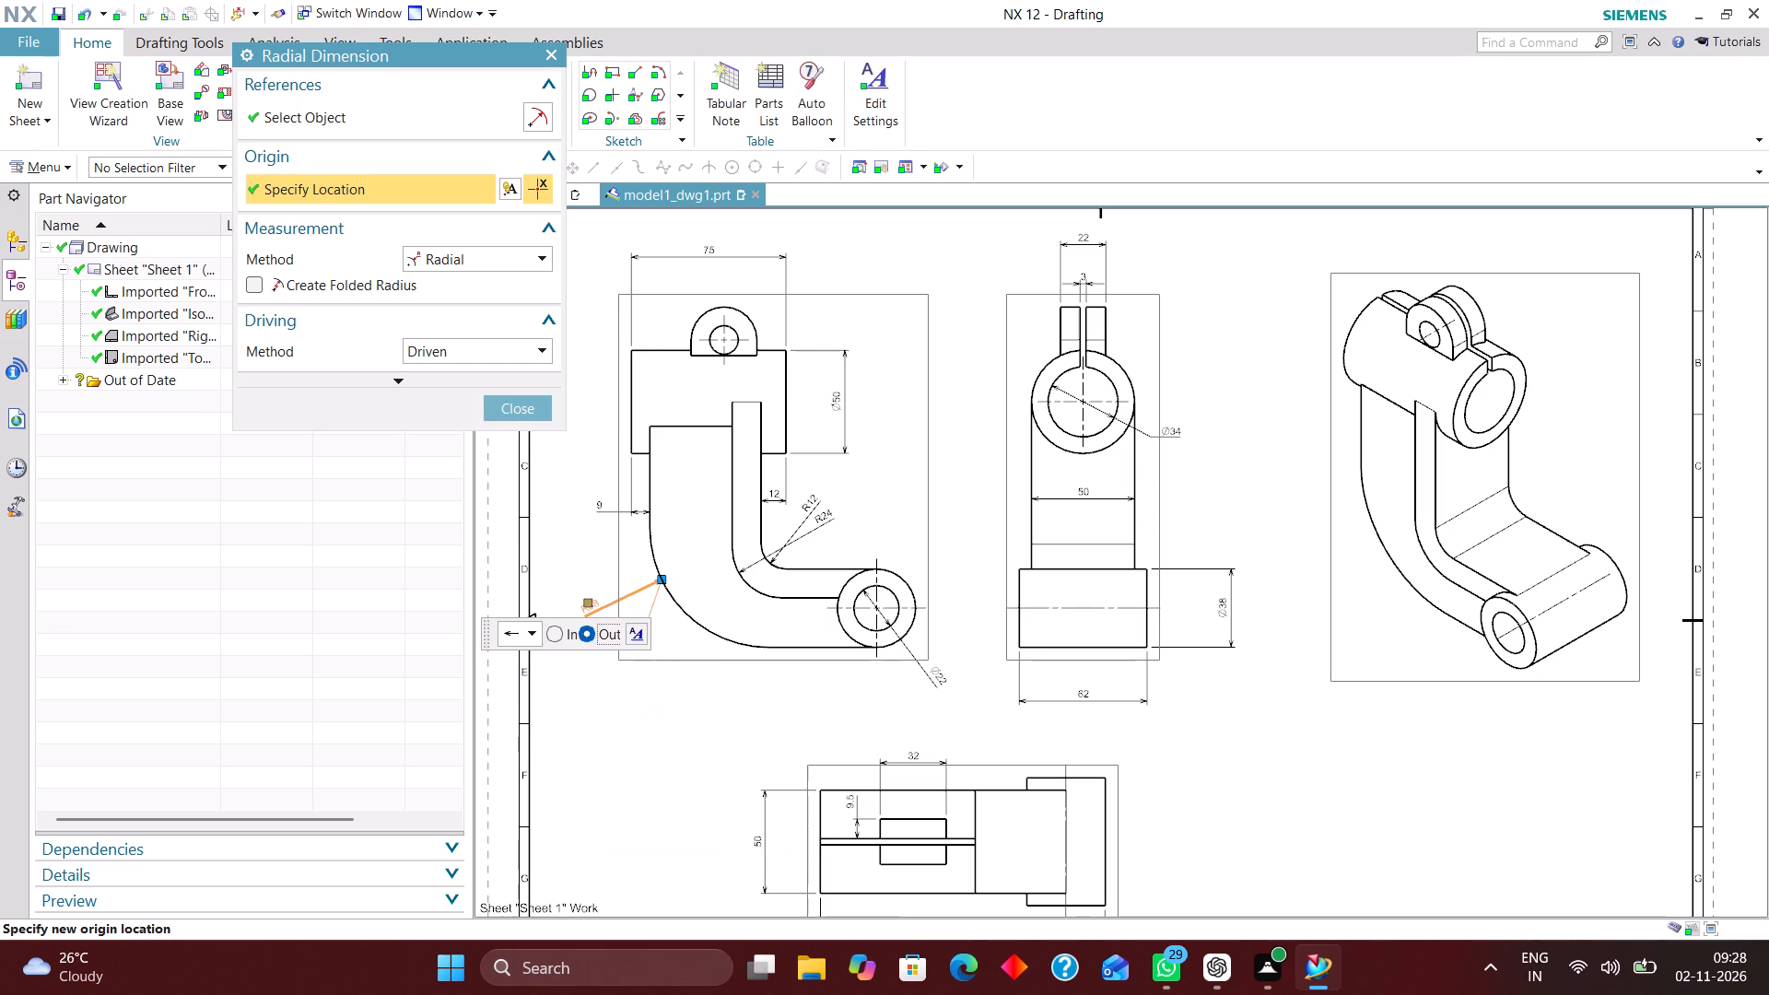
click(522, 408)
scroll(641, 594, up, 3)
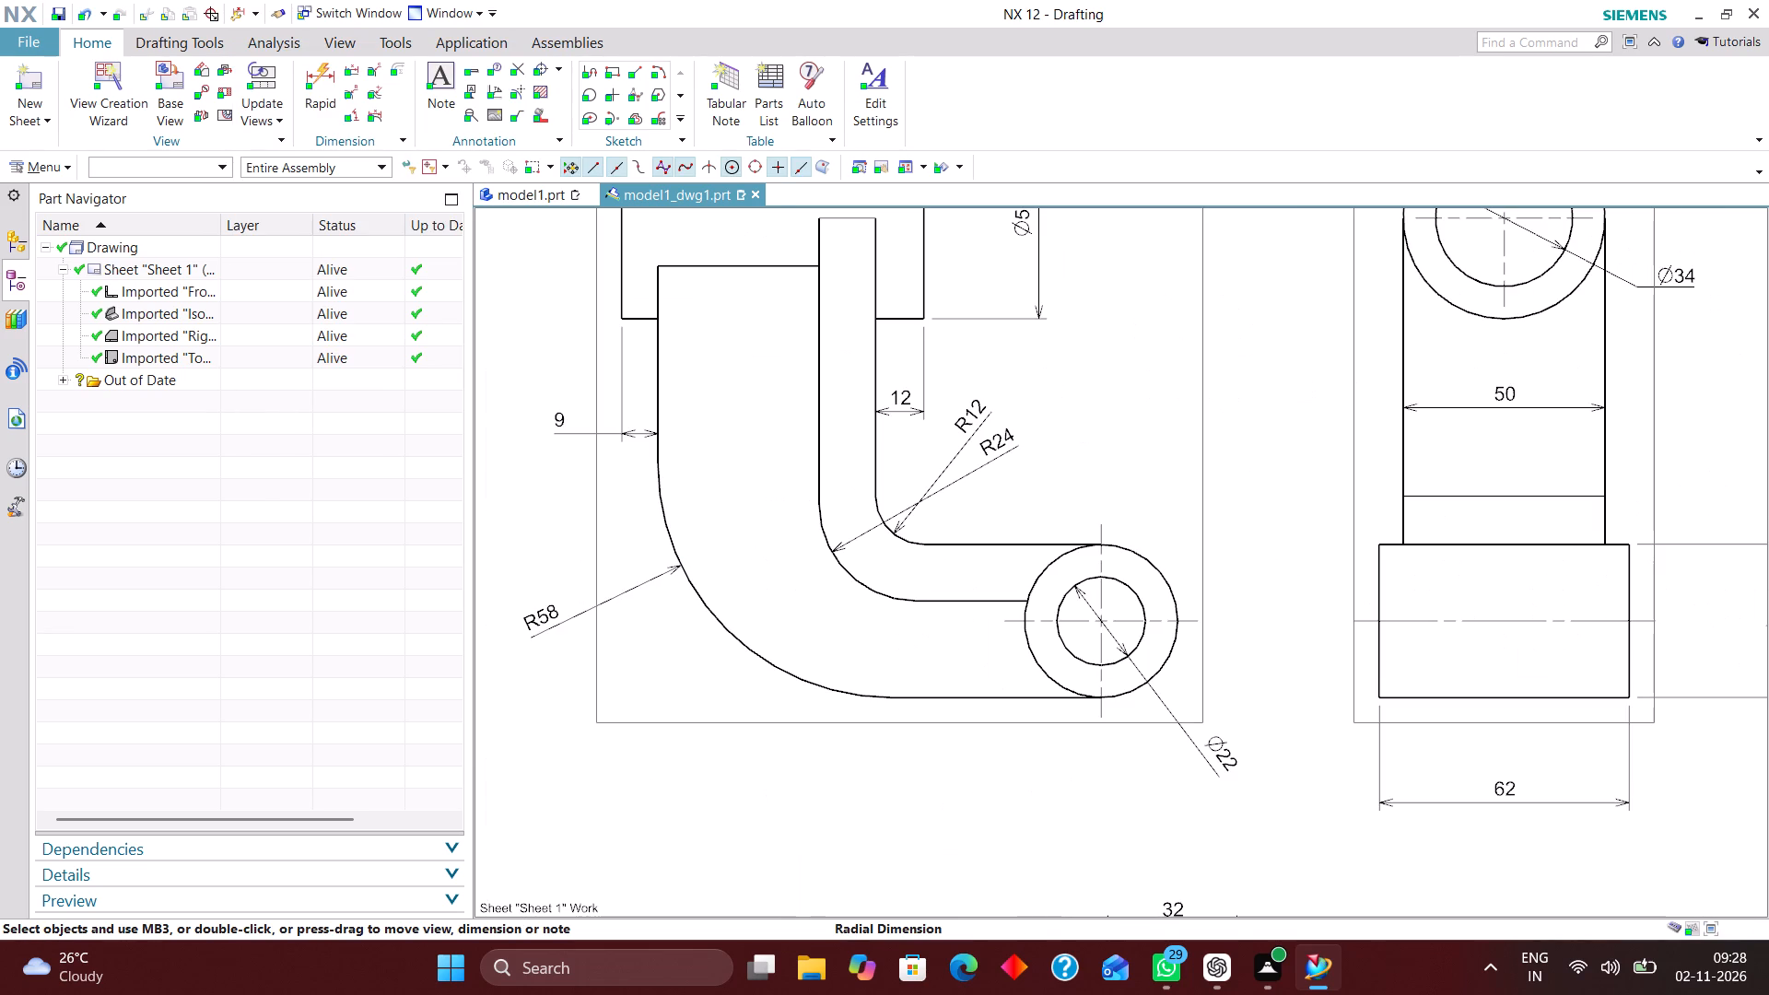
drag(547, 613, 580, 571)
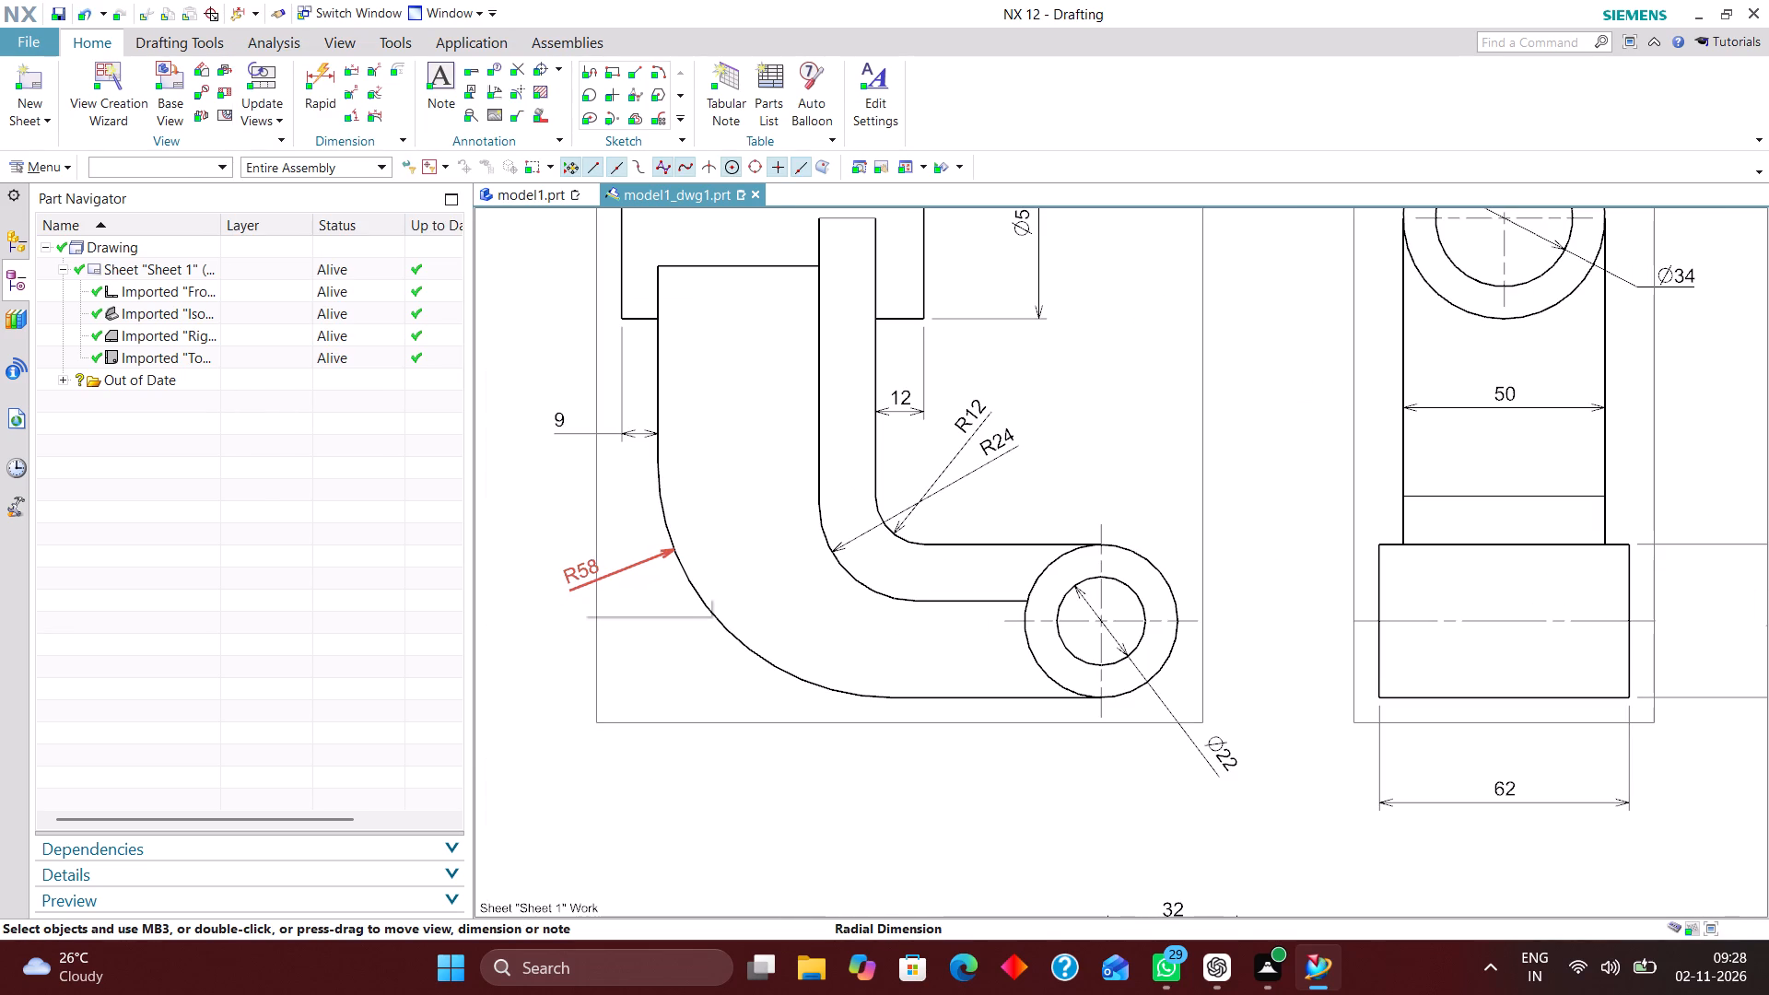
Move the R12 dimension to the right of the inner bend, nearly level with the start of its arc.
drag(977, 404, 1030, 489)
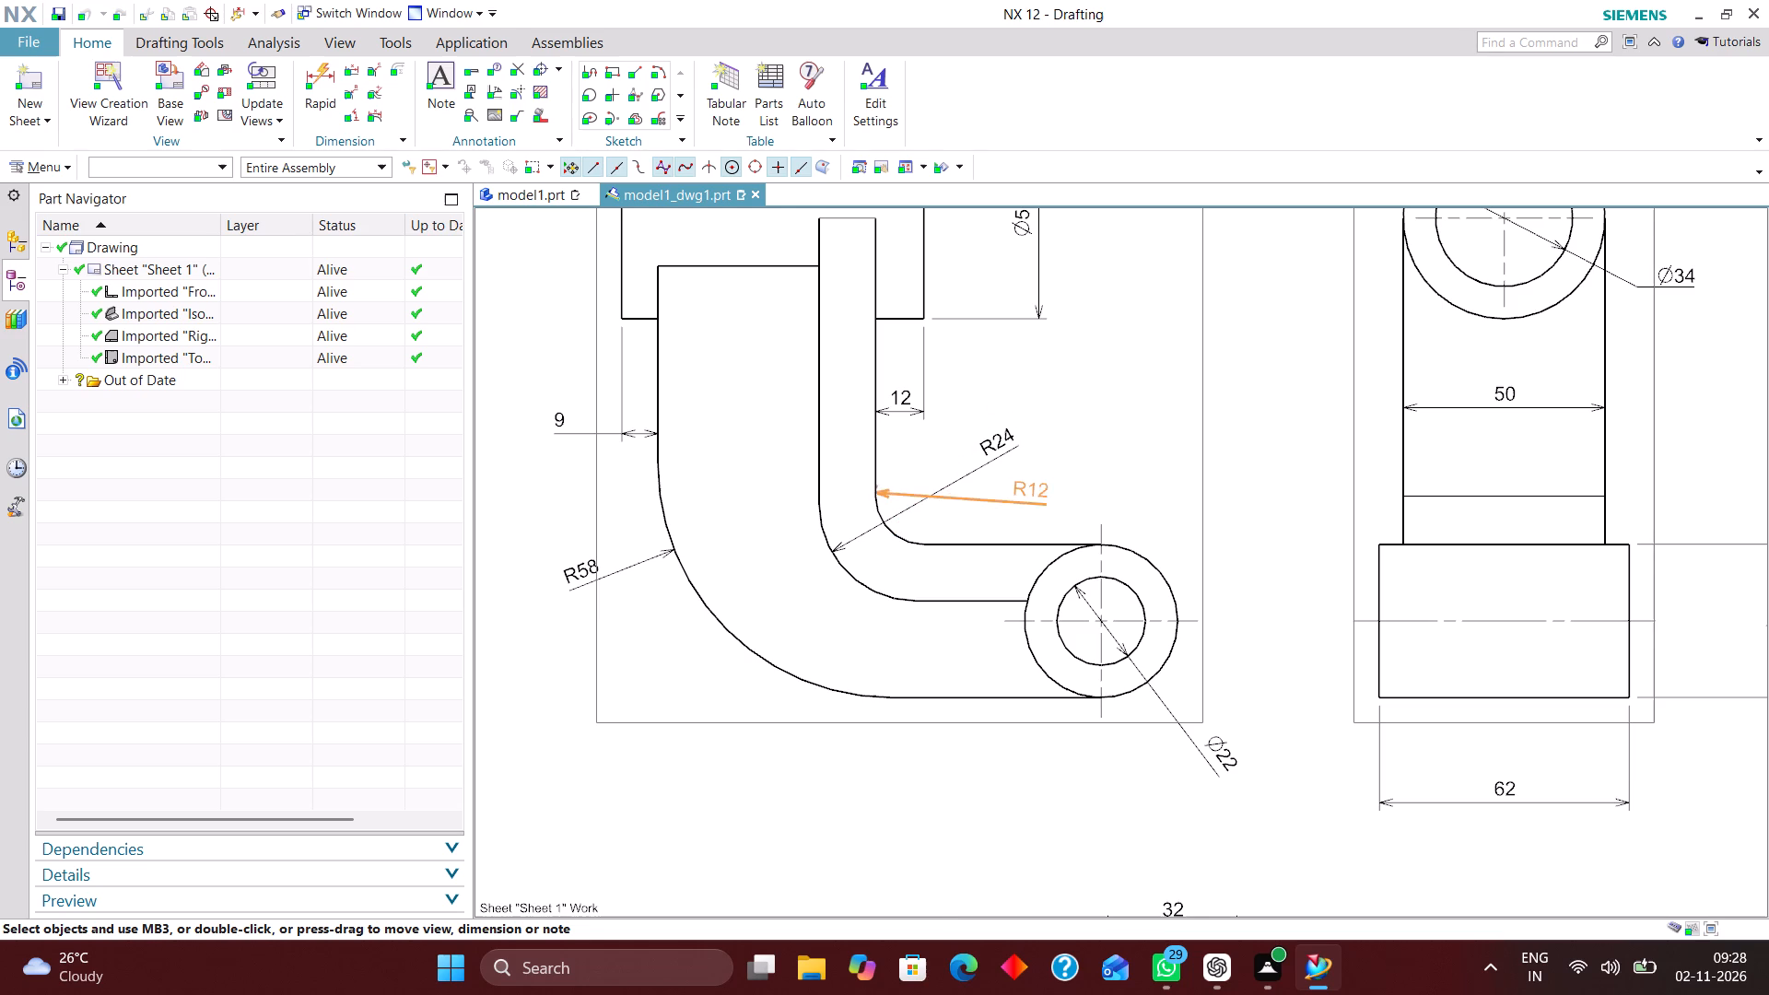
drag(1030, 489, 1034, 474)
Move the R24 dimension to the lower-left side of its arc in the front view and set its arrow direction to Out.
drag(1000, 432, 838, 474)
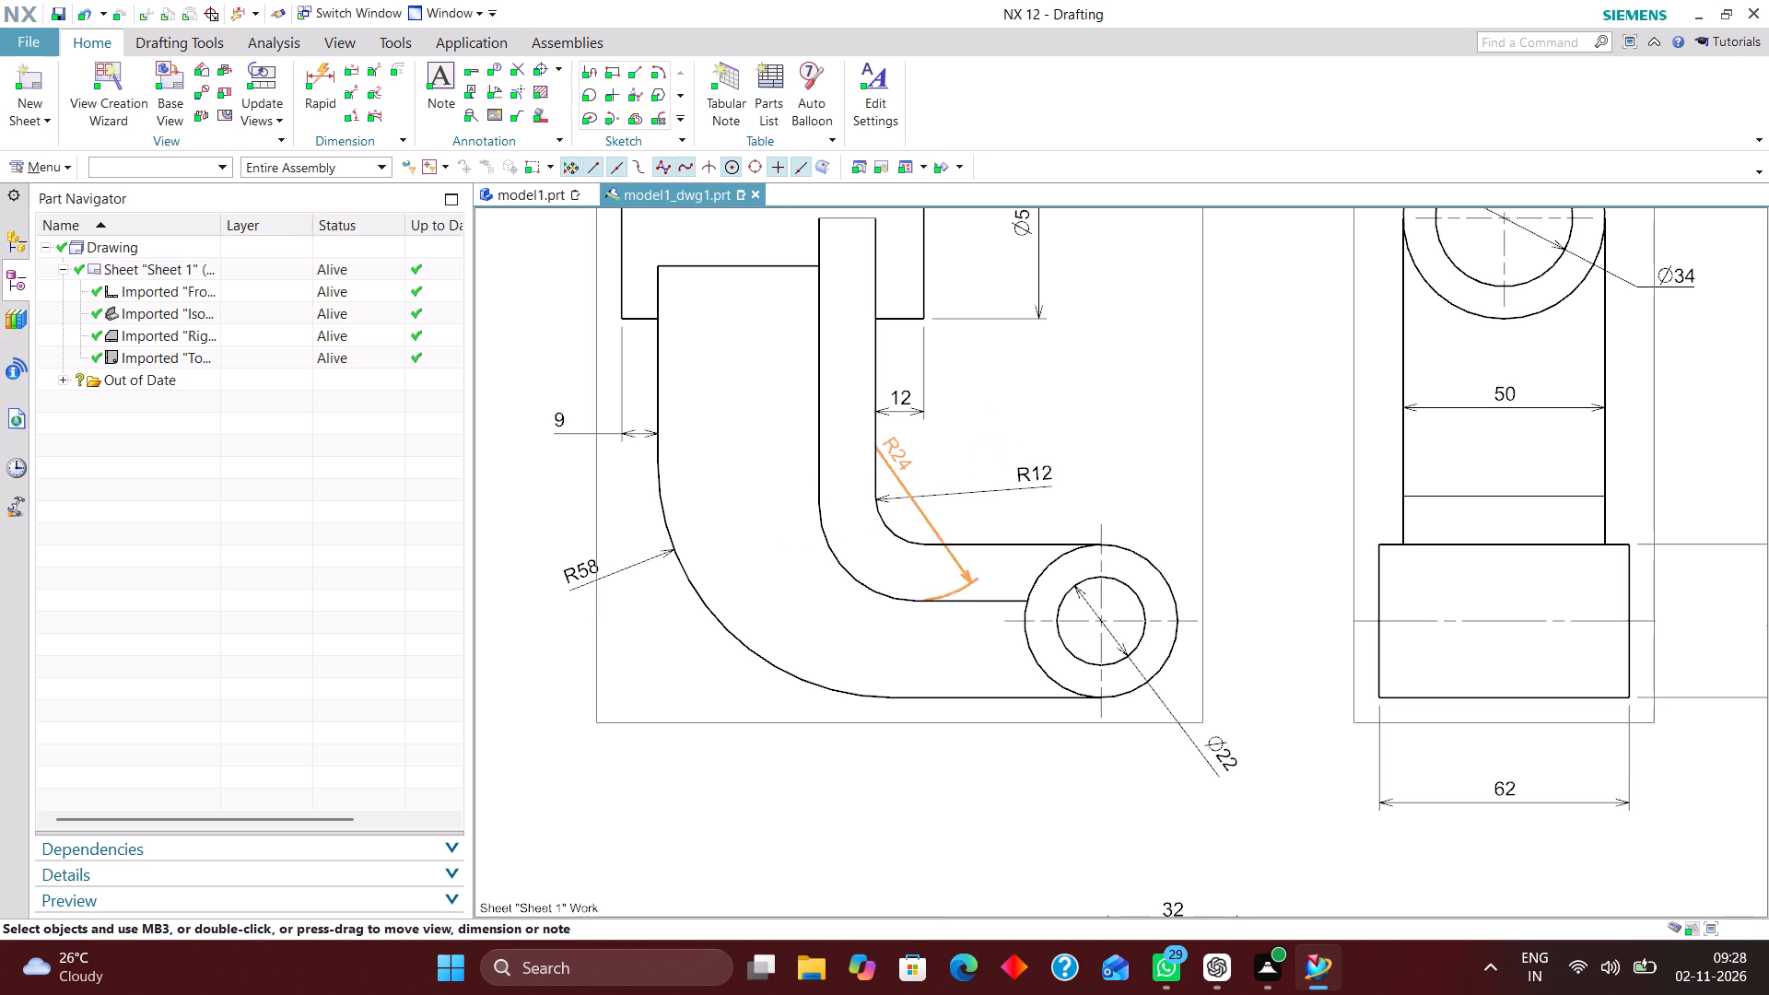
drag(838, 474, 695, 673)
double_click(703, 681)
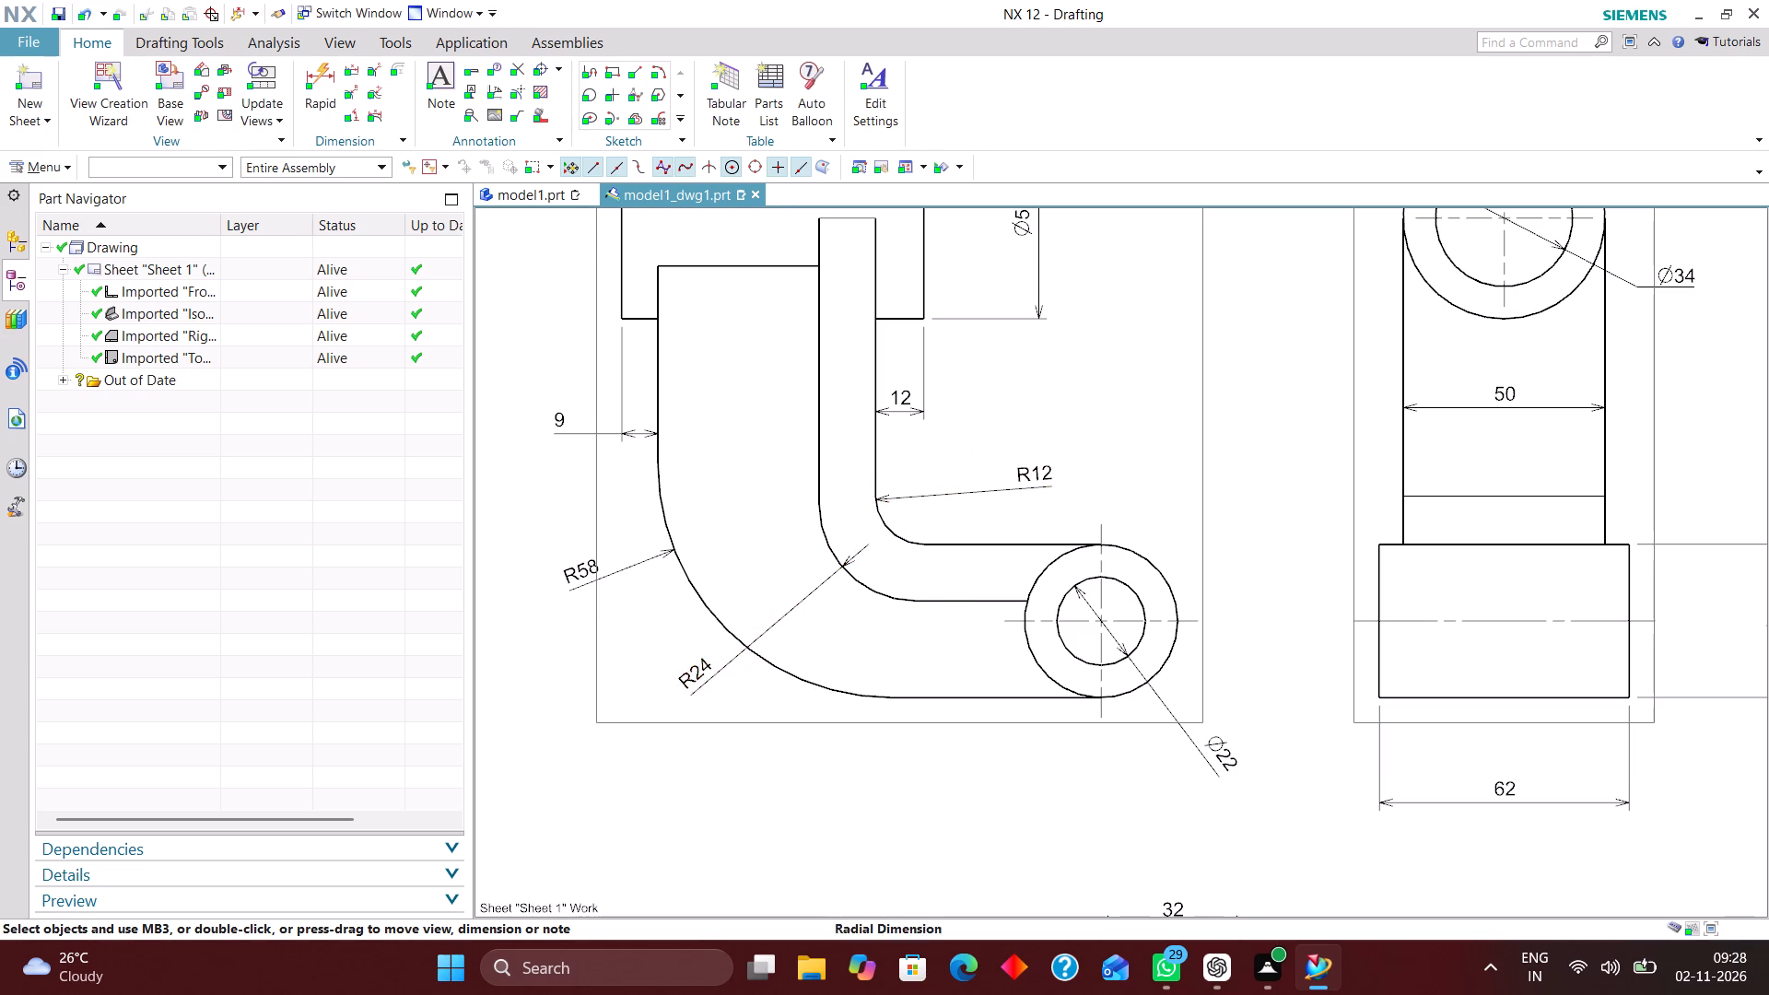
click(842, 563)
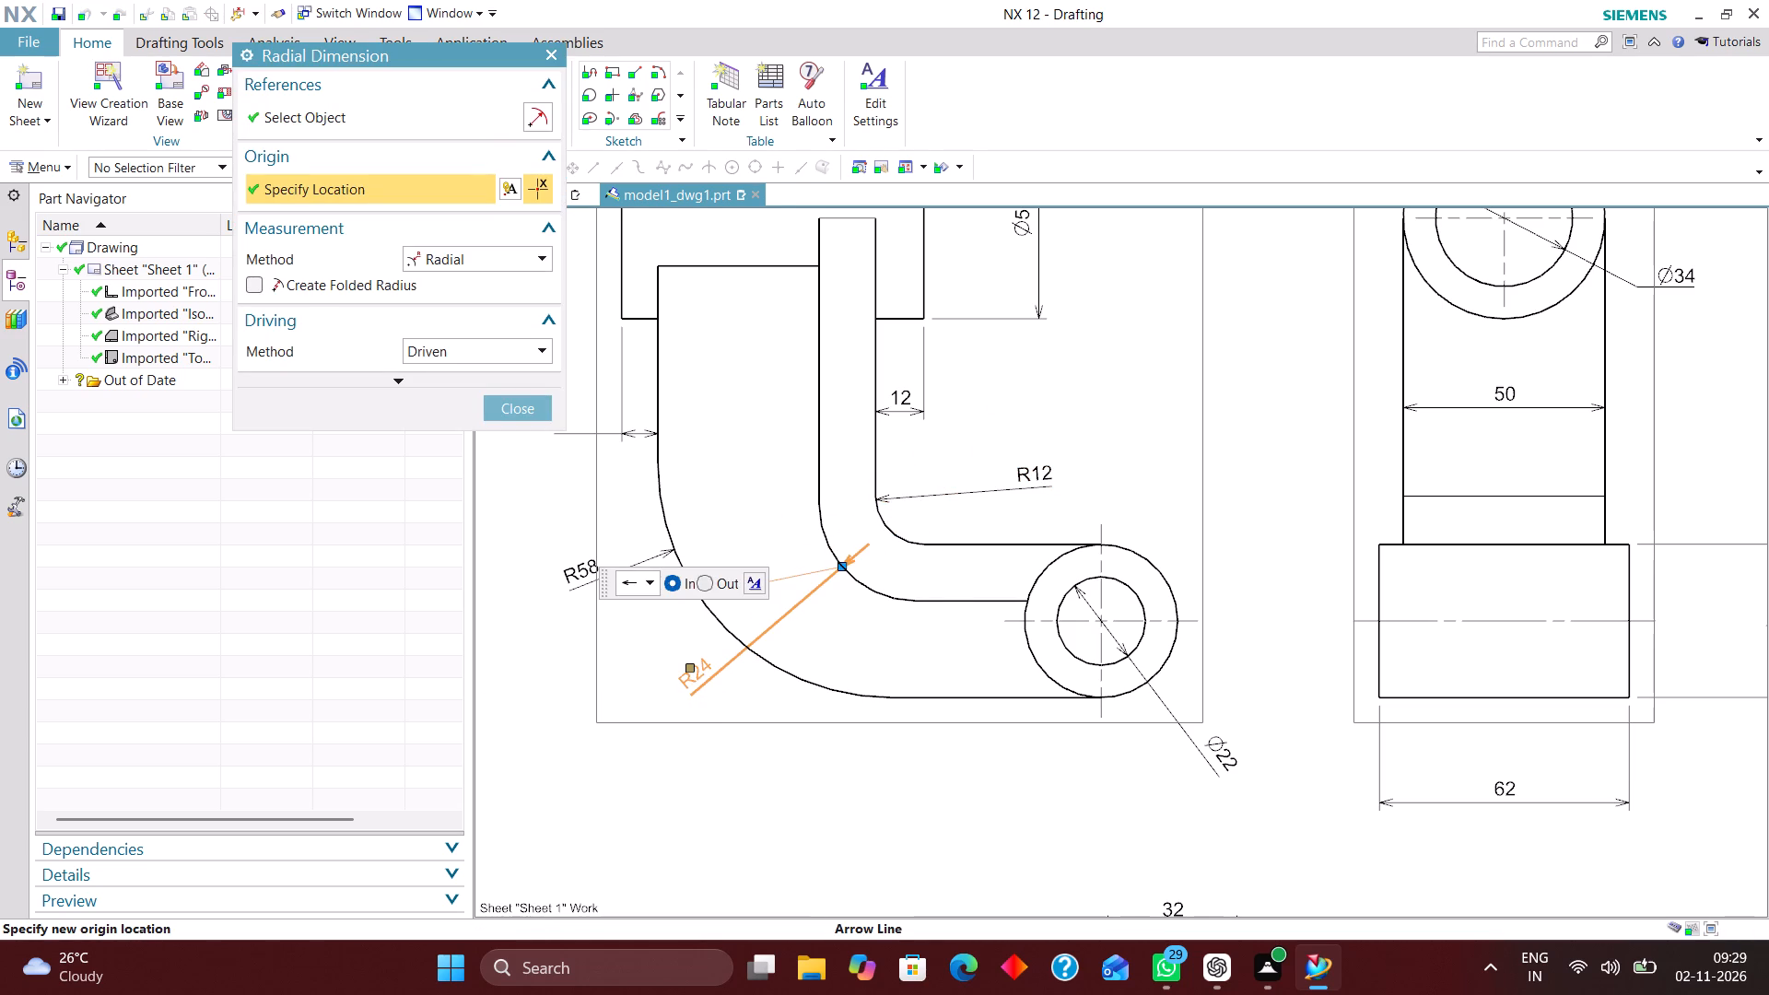
click(702, 584)
click(520, 407)
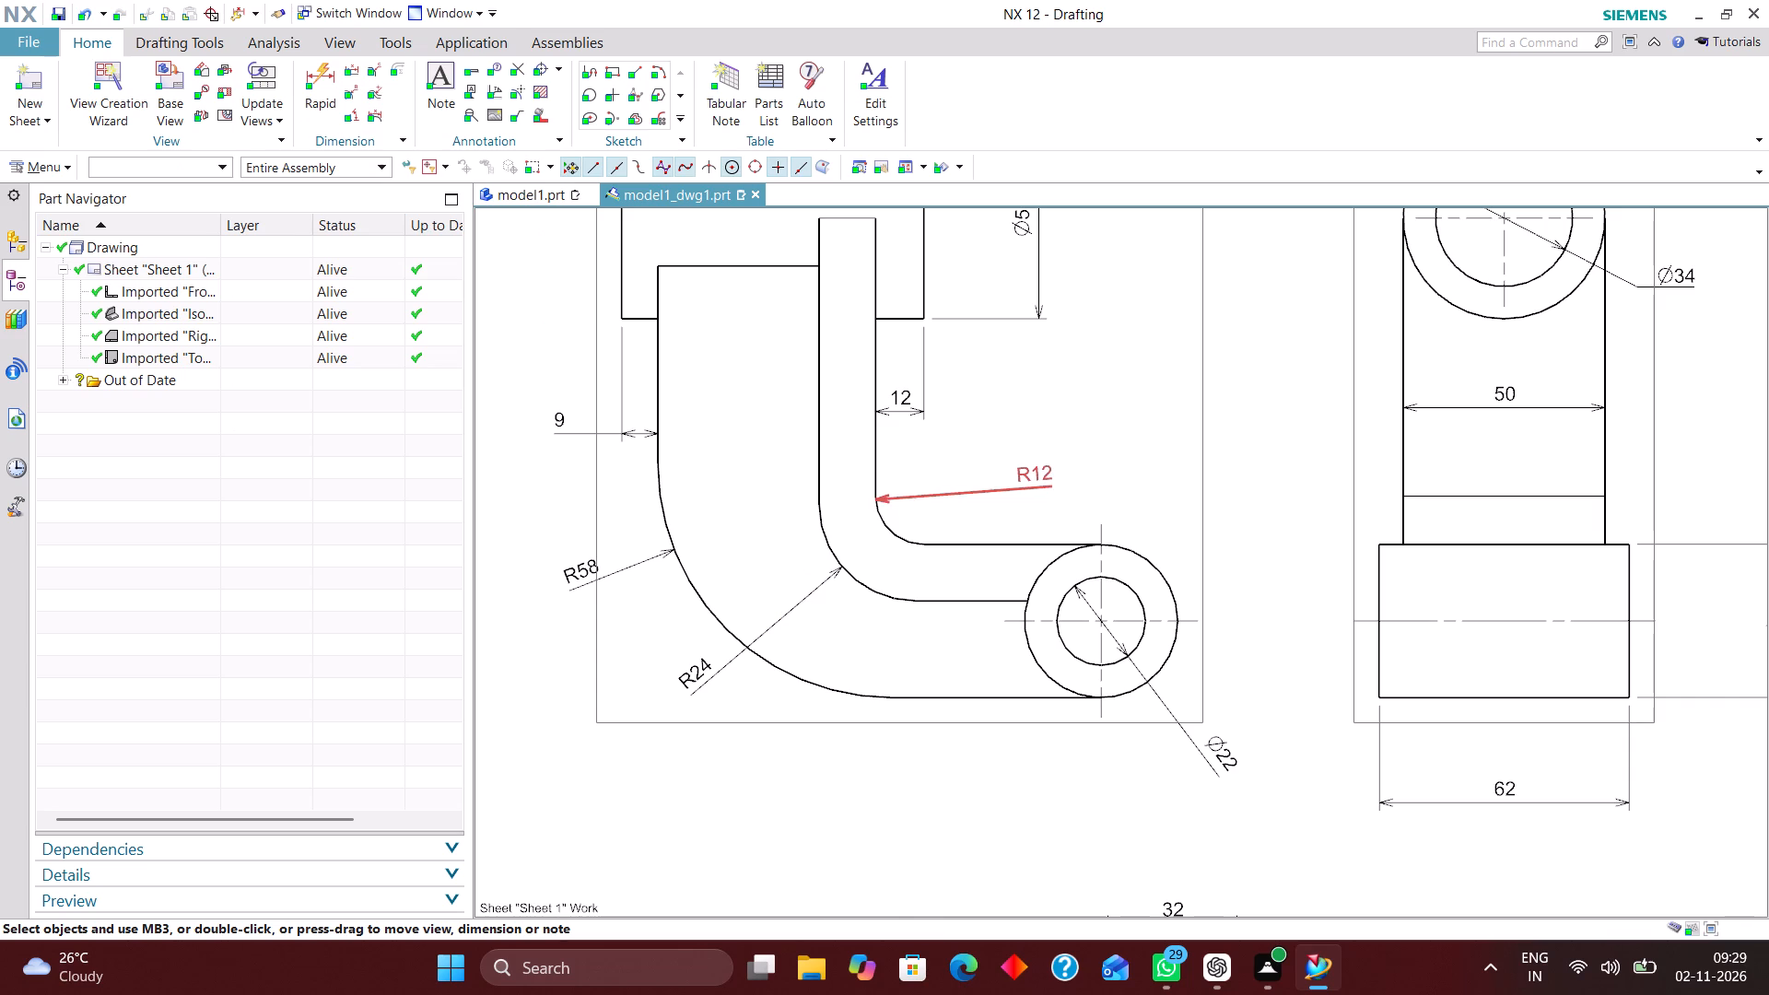
Place the R12 dimension diagonally above and to the right of the inner bend, just below the 12 mm dimension.
drag(1049, 474, 947, 452)
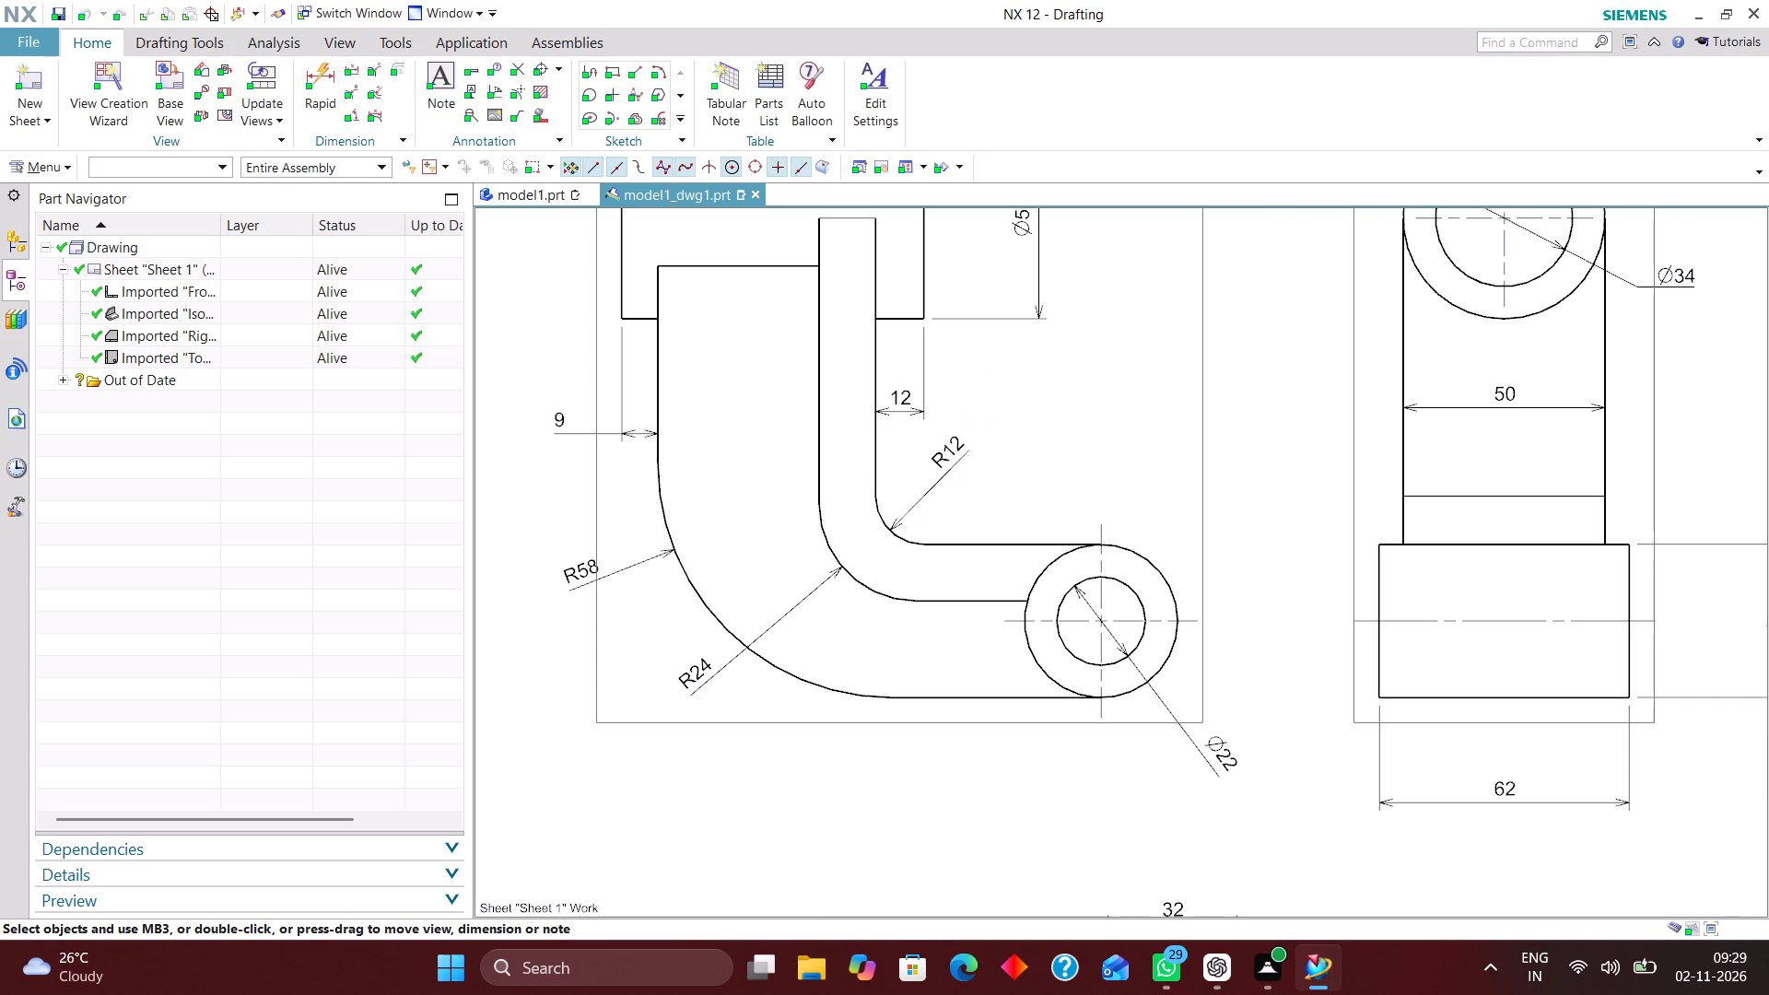
Move the lower boss's Ø38 dimension slightly closer to the boss in the right view.
scroll(804, 554, down, 4)
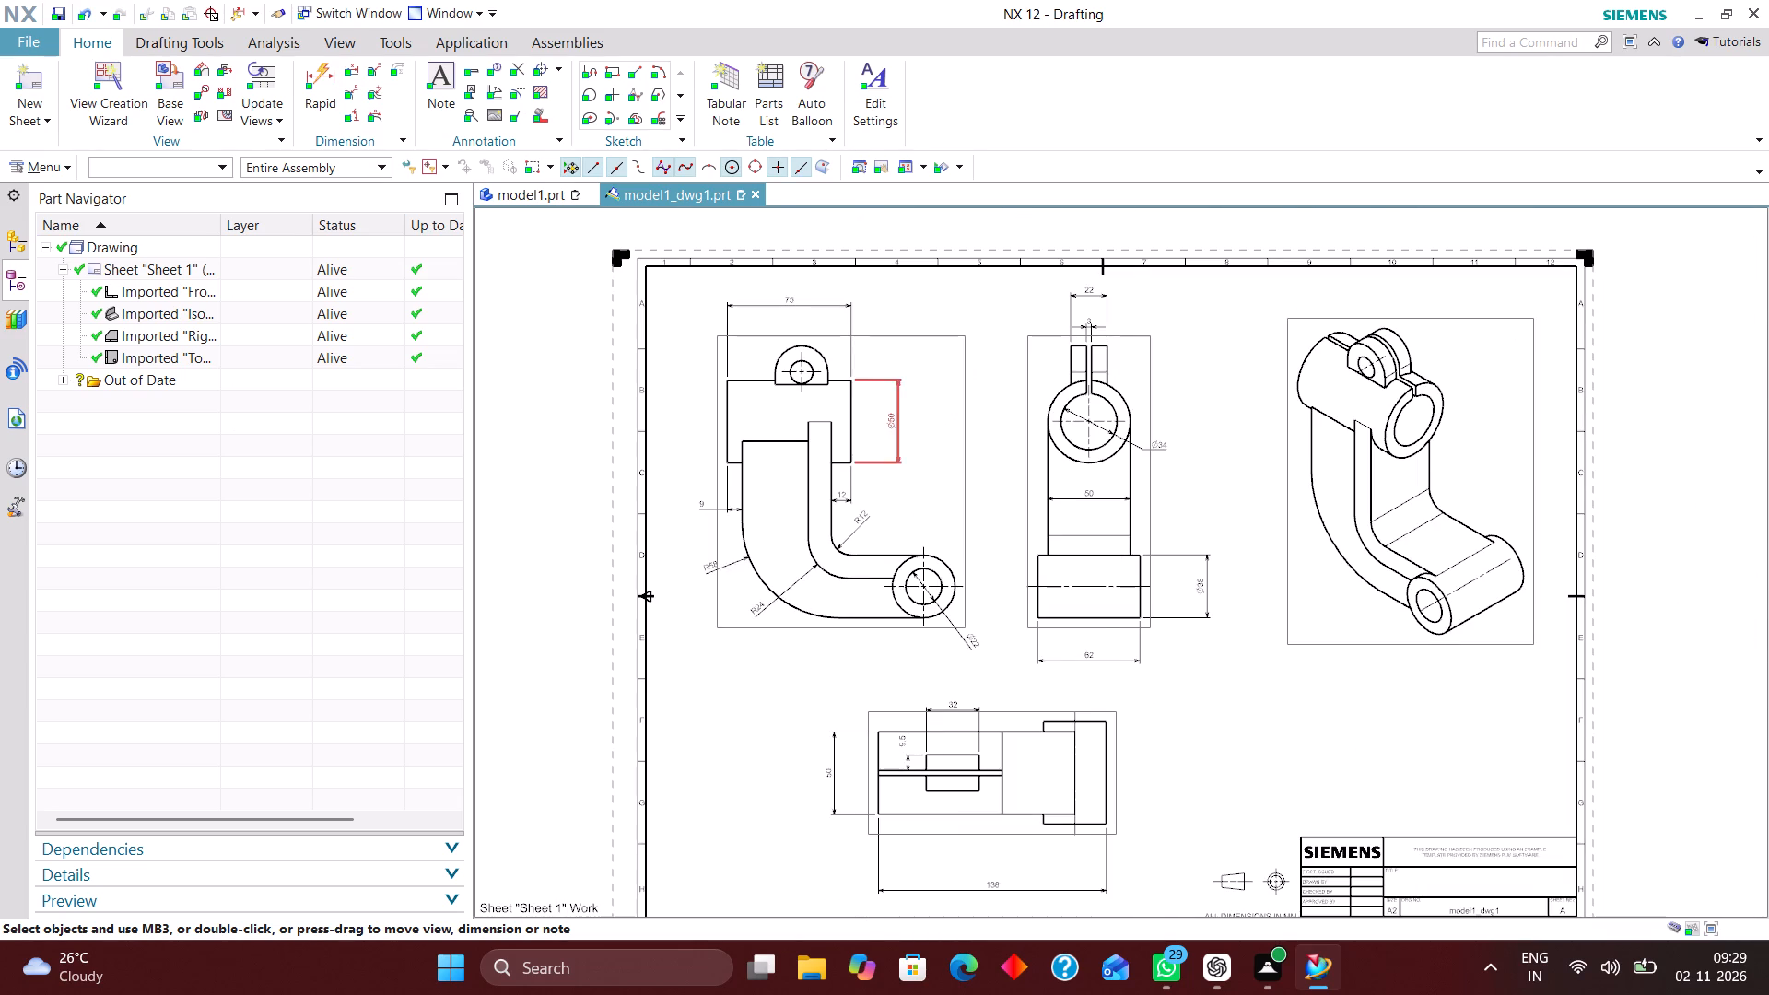
scroll(884, 427, up, 3)
scroll(726, 389, down, 5)
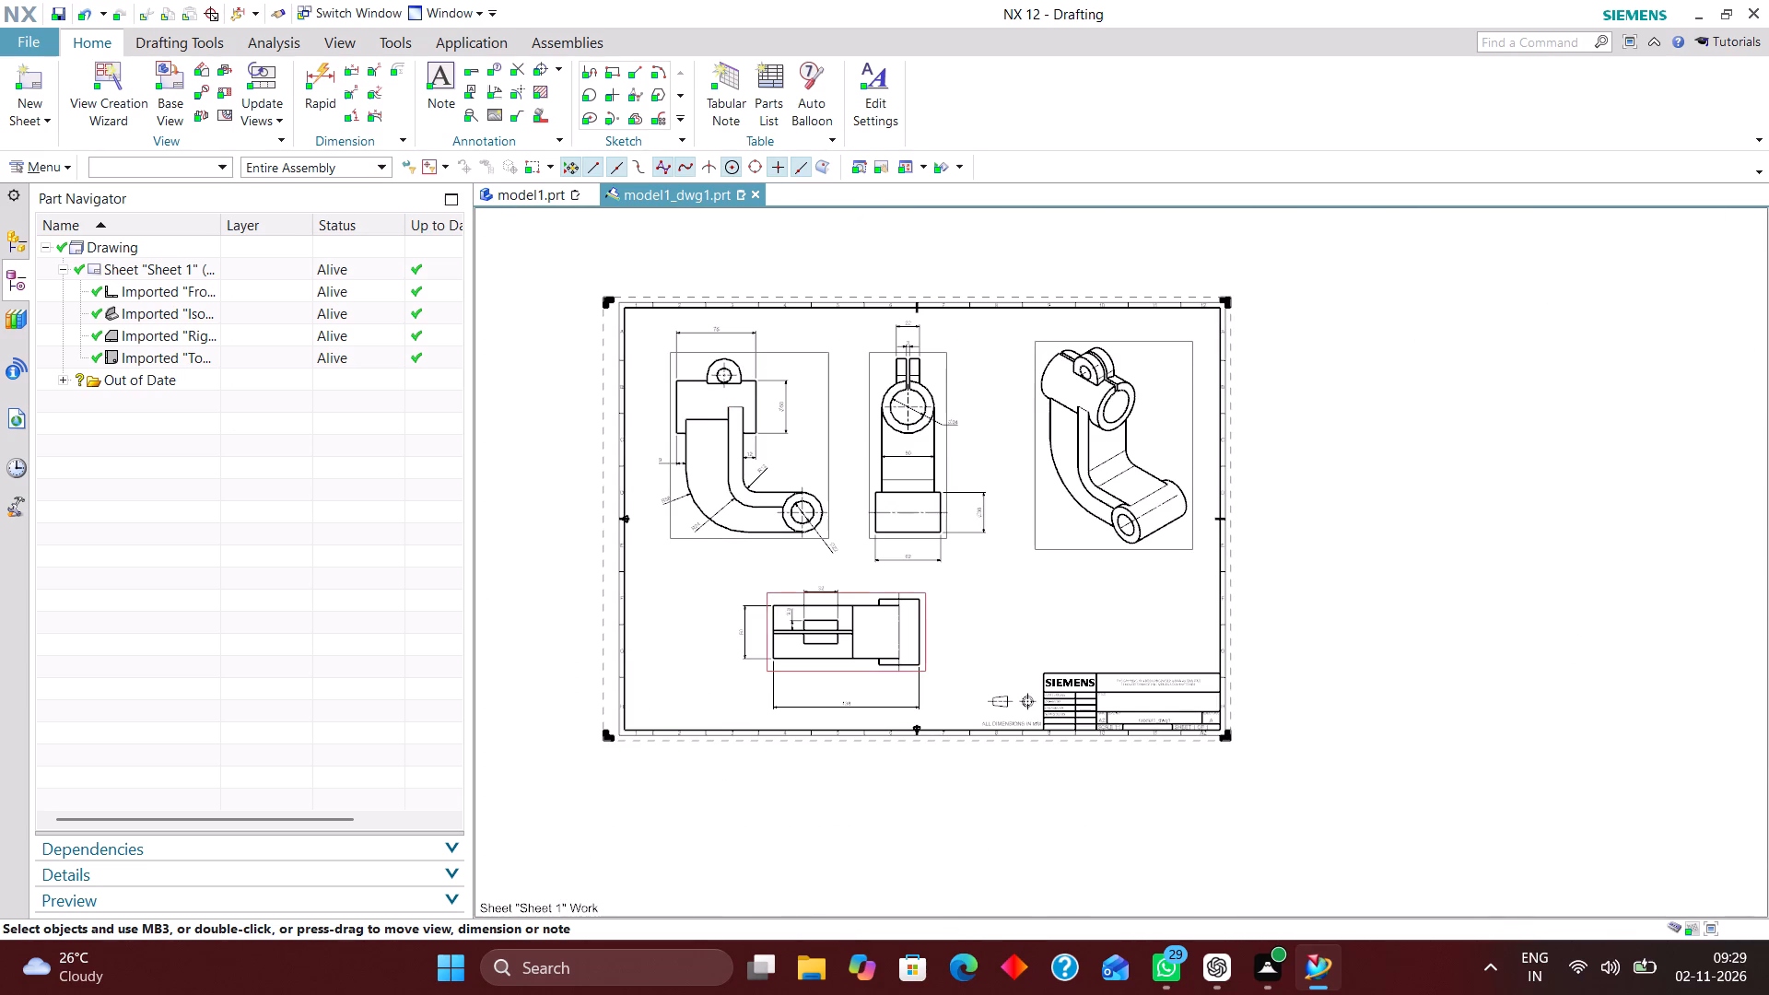
scroll(931, 597, up, 2)
right_drag(1060, 530, 1003, 623)
scroll(1201, 570, up, 3)
drag(1231, 538, 1220, 539)
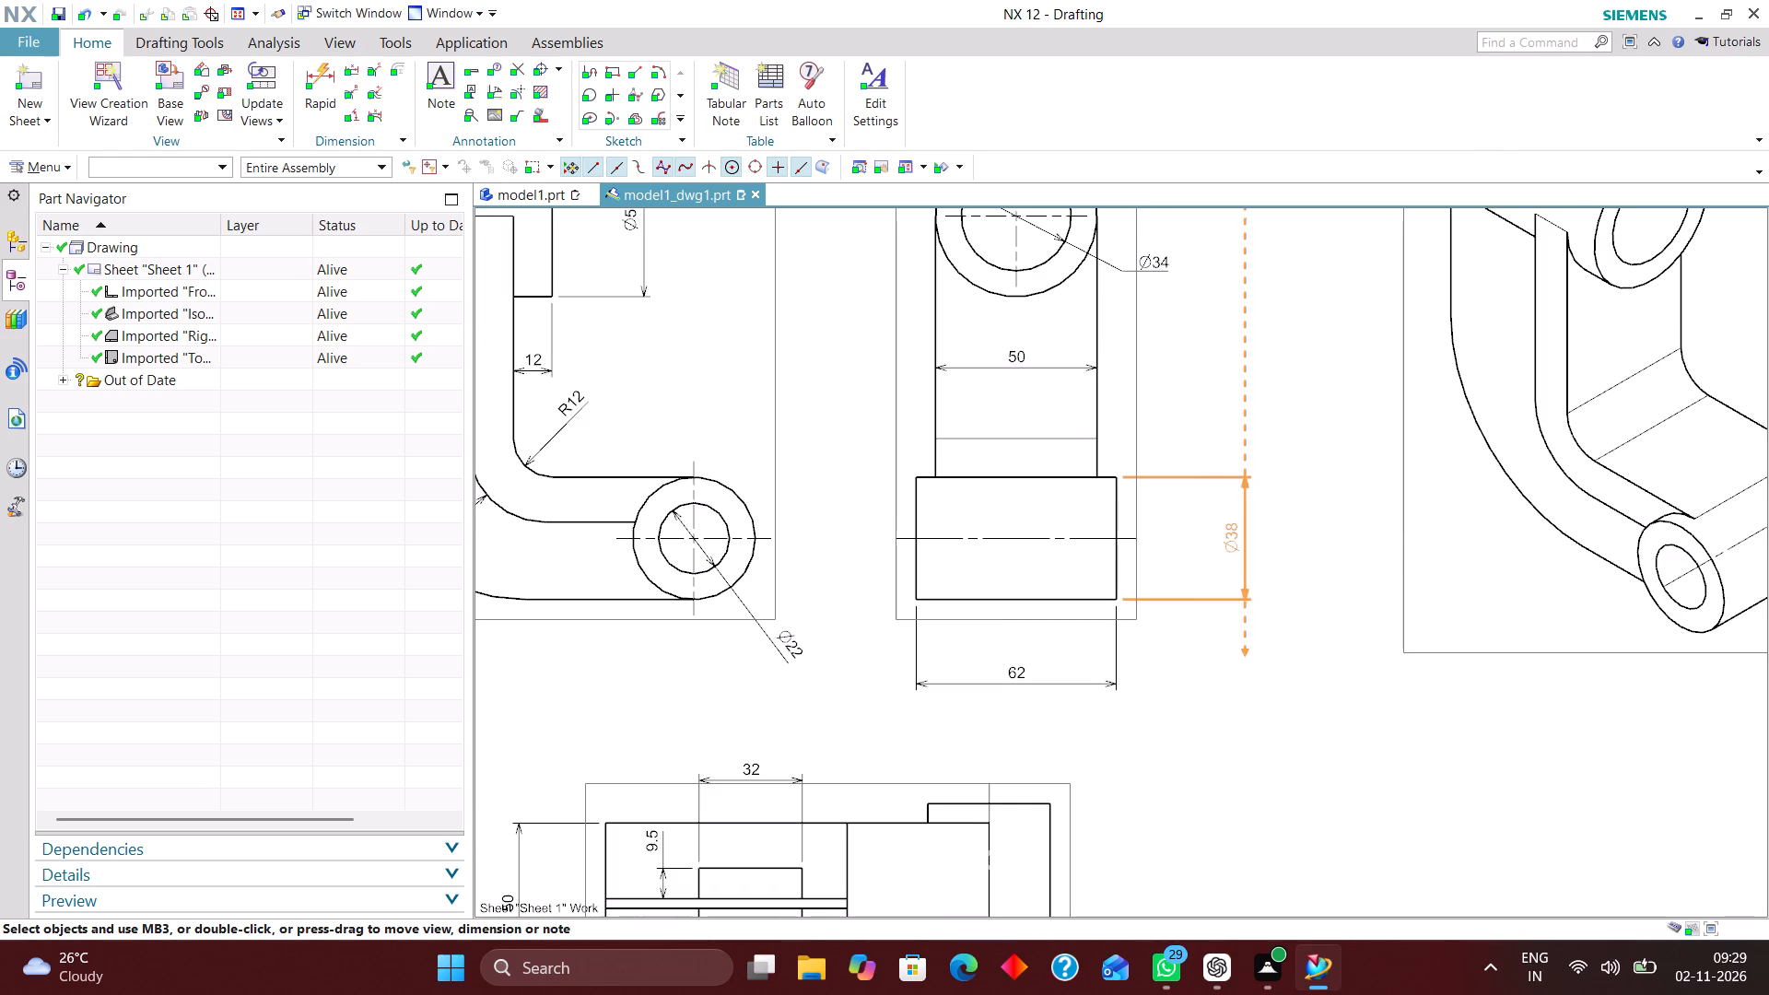
drag(1220, 539, 1210, 543)
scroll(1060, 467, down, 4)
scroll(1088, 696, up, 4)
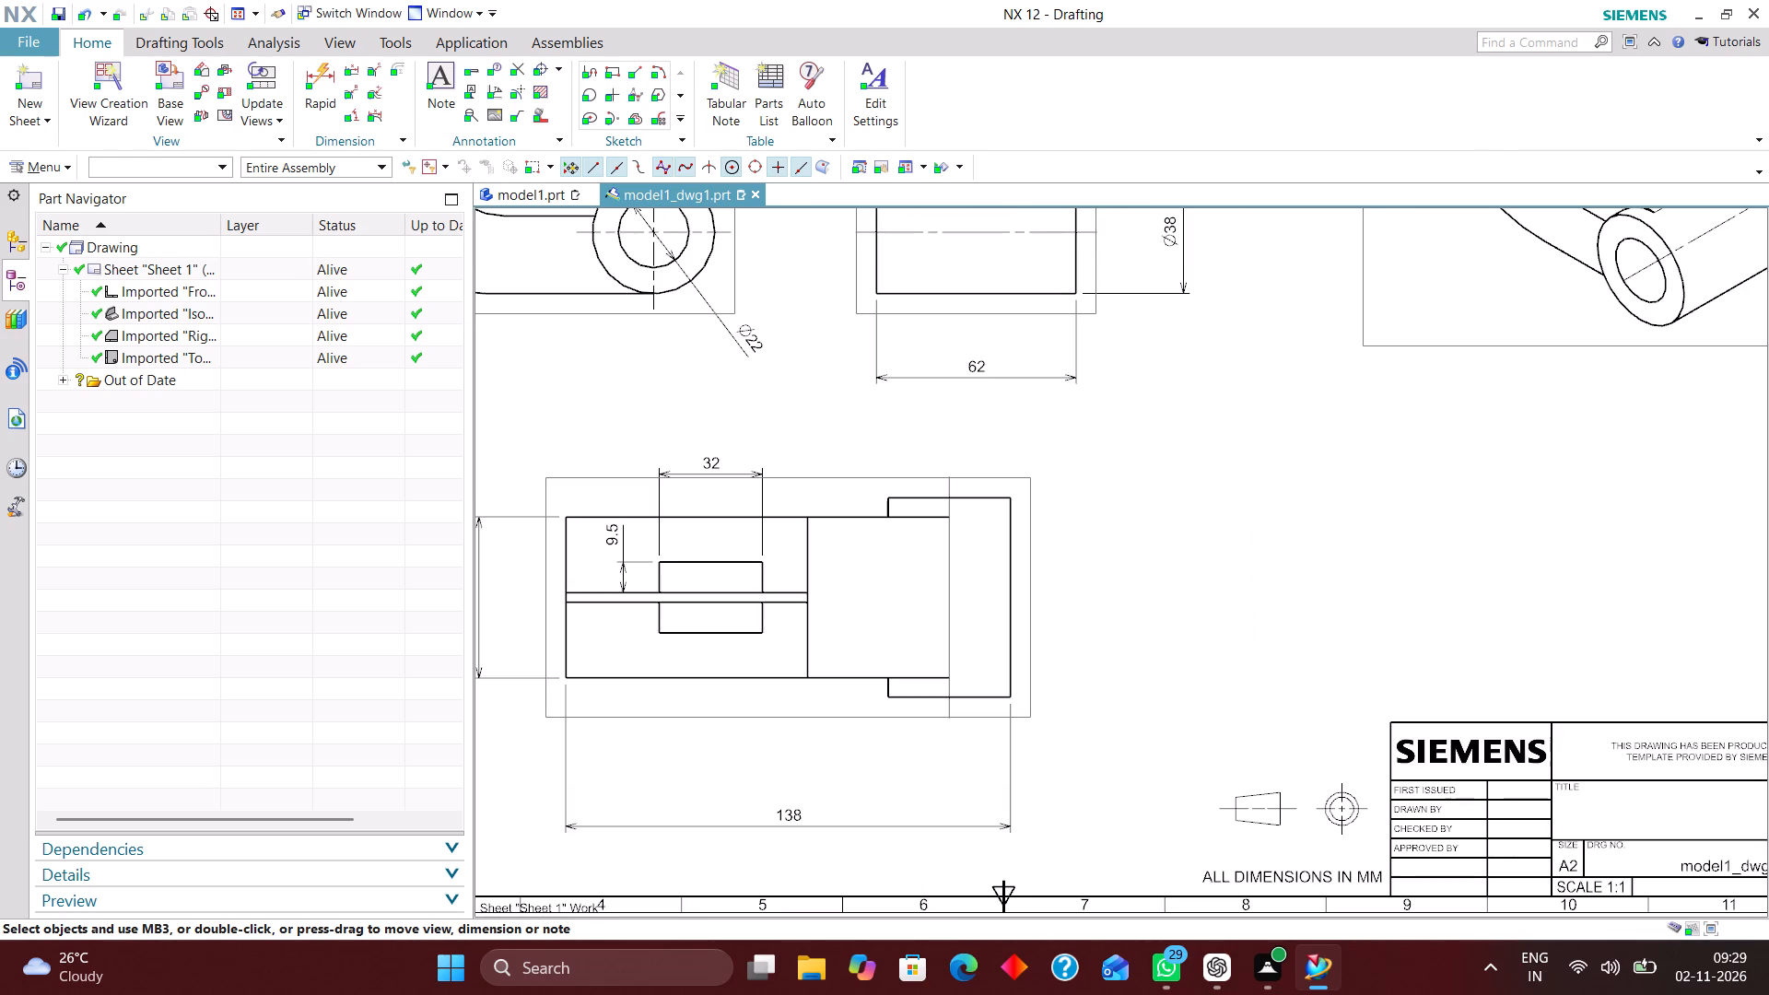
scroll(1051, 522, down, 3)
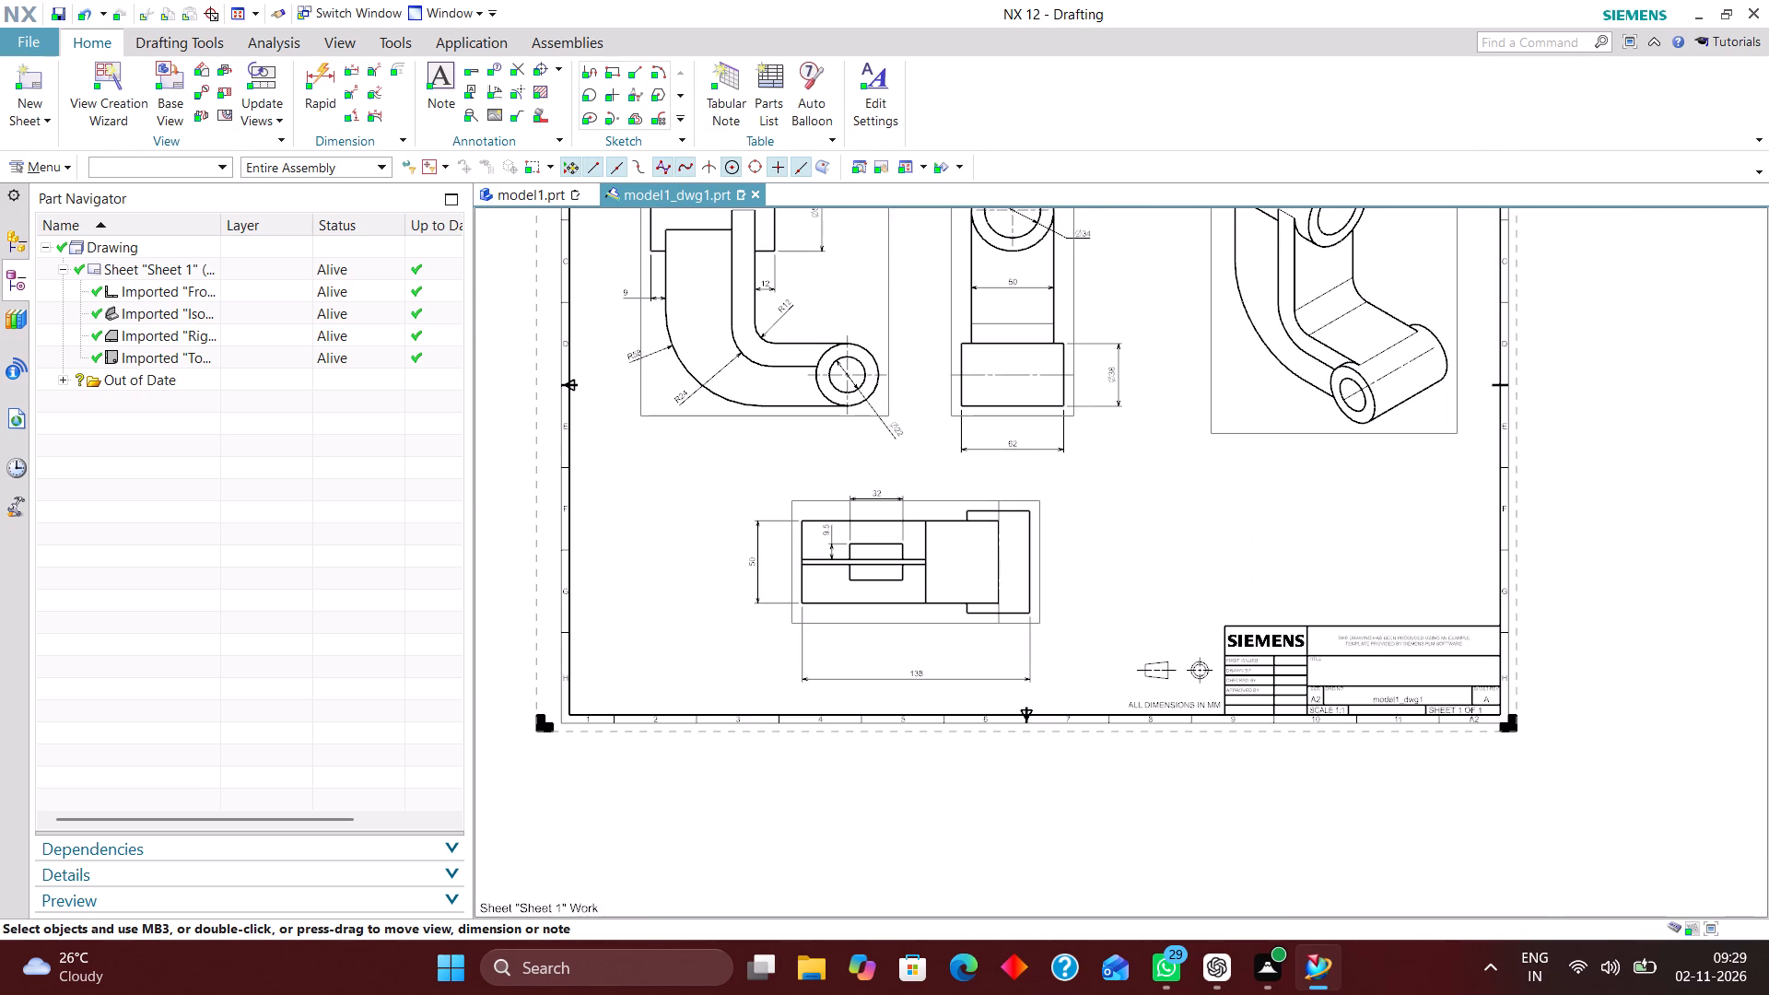
Add a diametral dimension to the upper lug's Ø14 hole in the front view, placed diagonally above and to its right.
scroll(977, 626, down, 1)
scroll(1093, 575, up, 2)
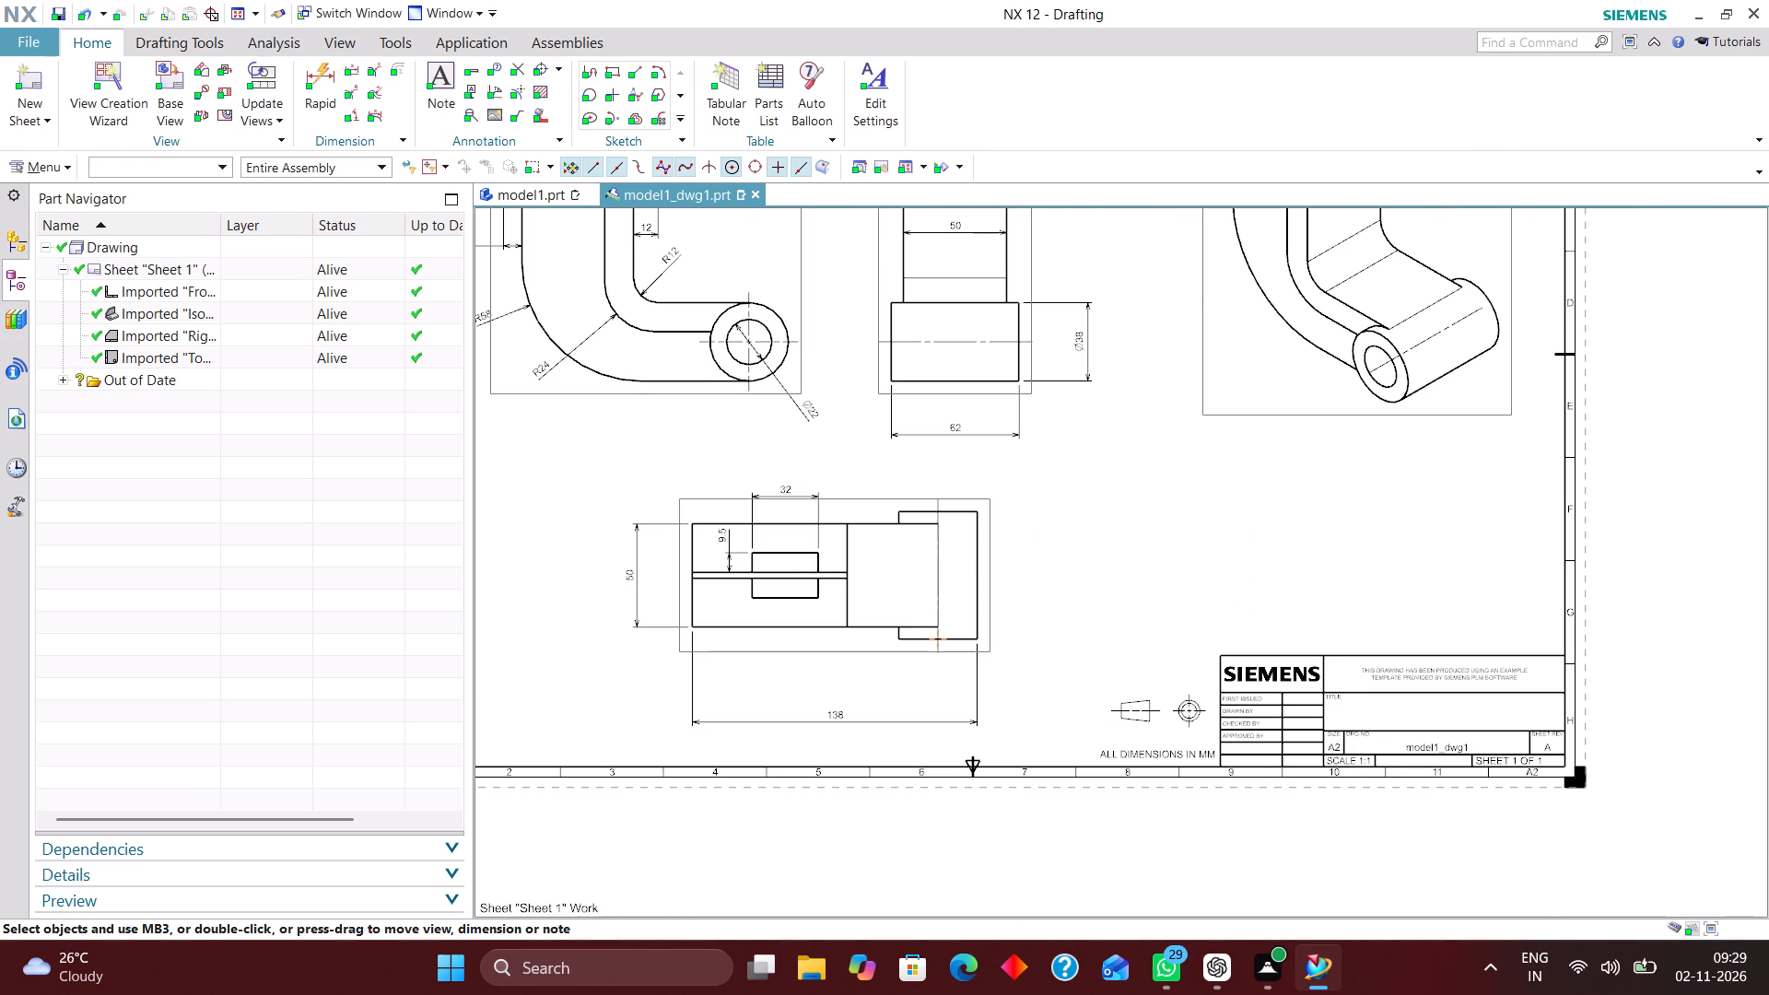
right_drag(1168, 480, 1048, 564)
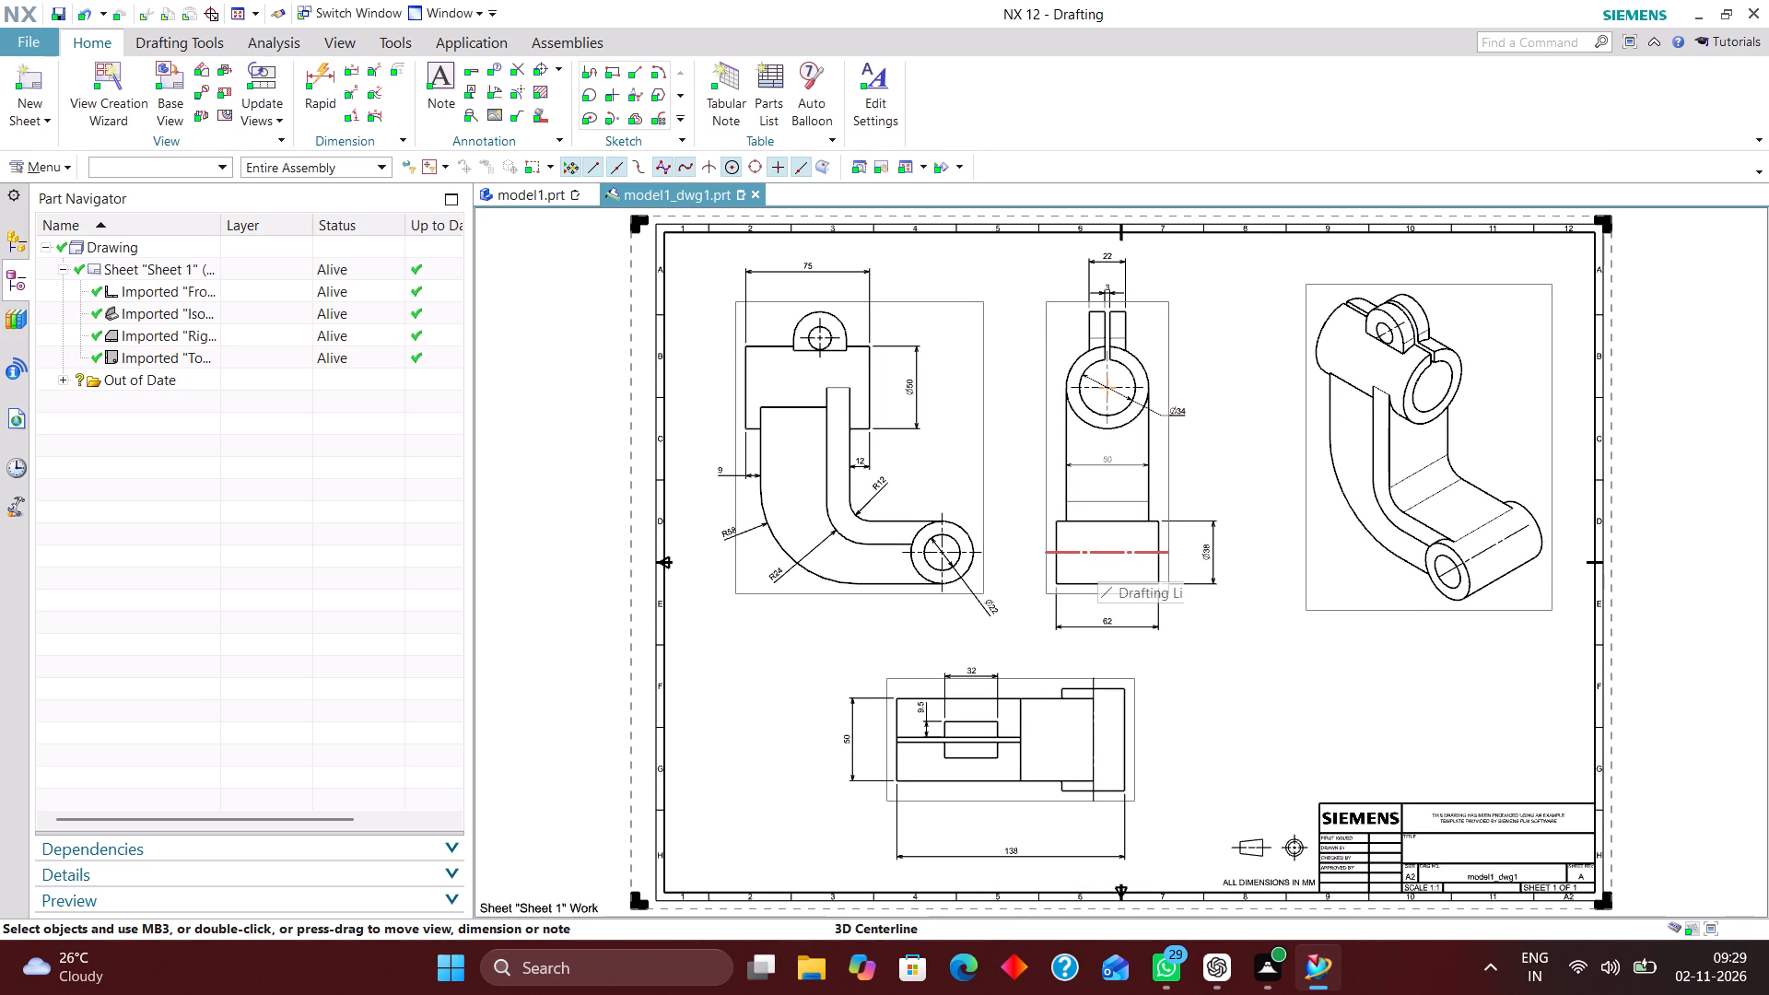
scroll(690, 281, up, 2)
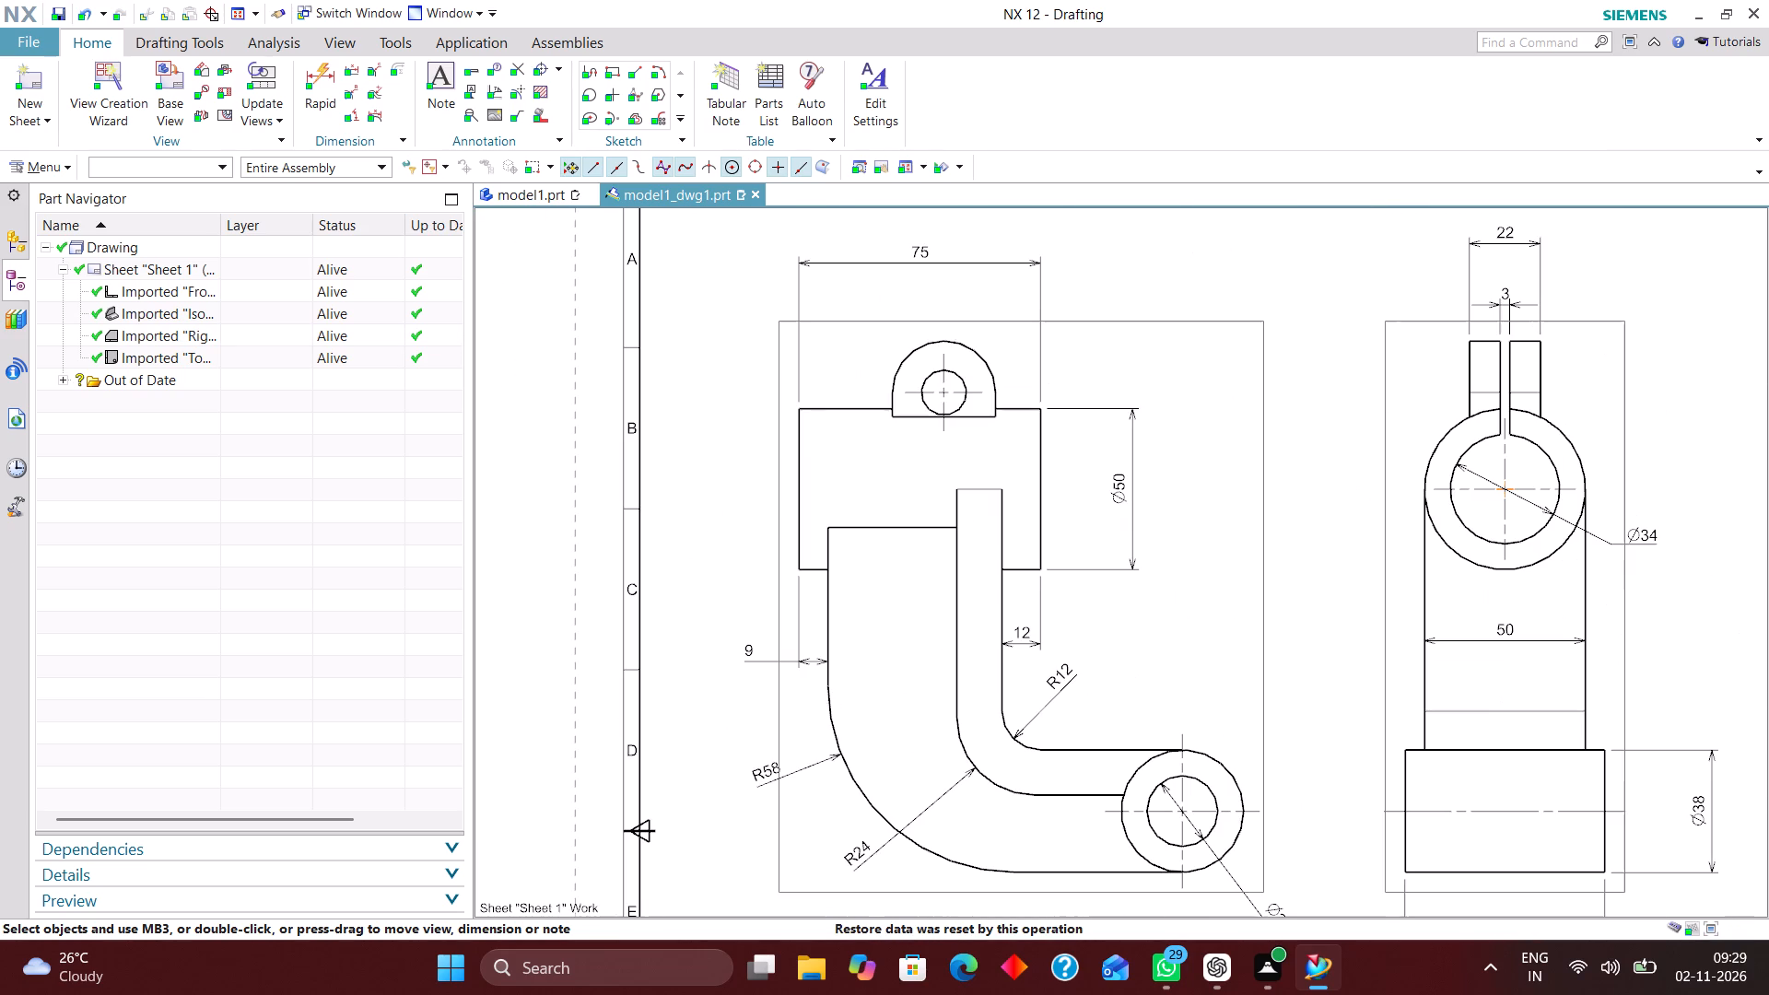
scroll(690, 280, up, 1)
click(311, 64)
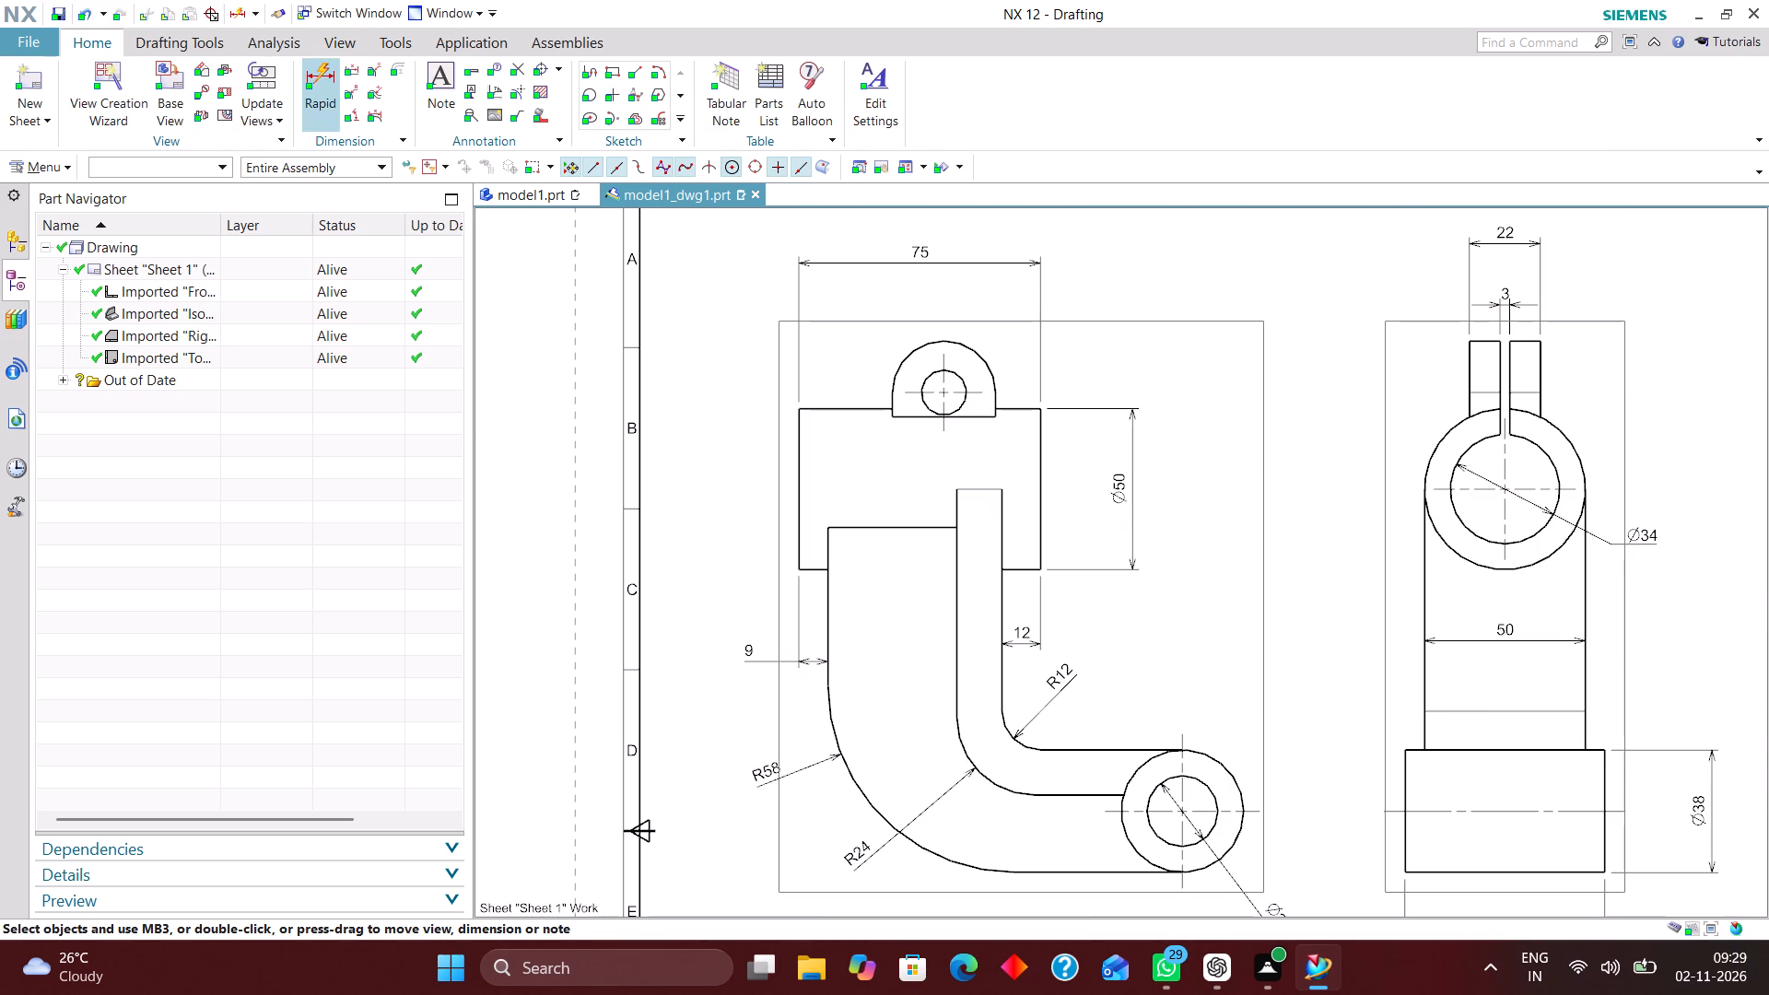
scroll(928, 370, up, 4)
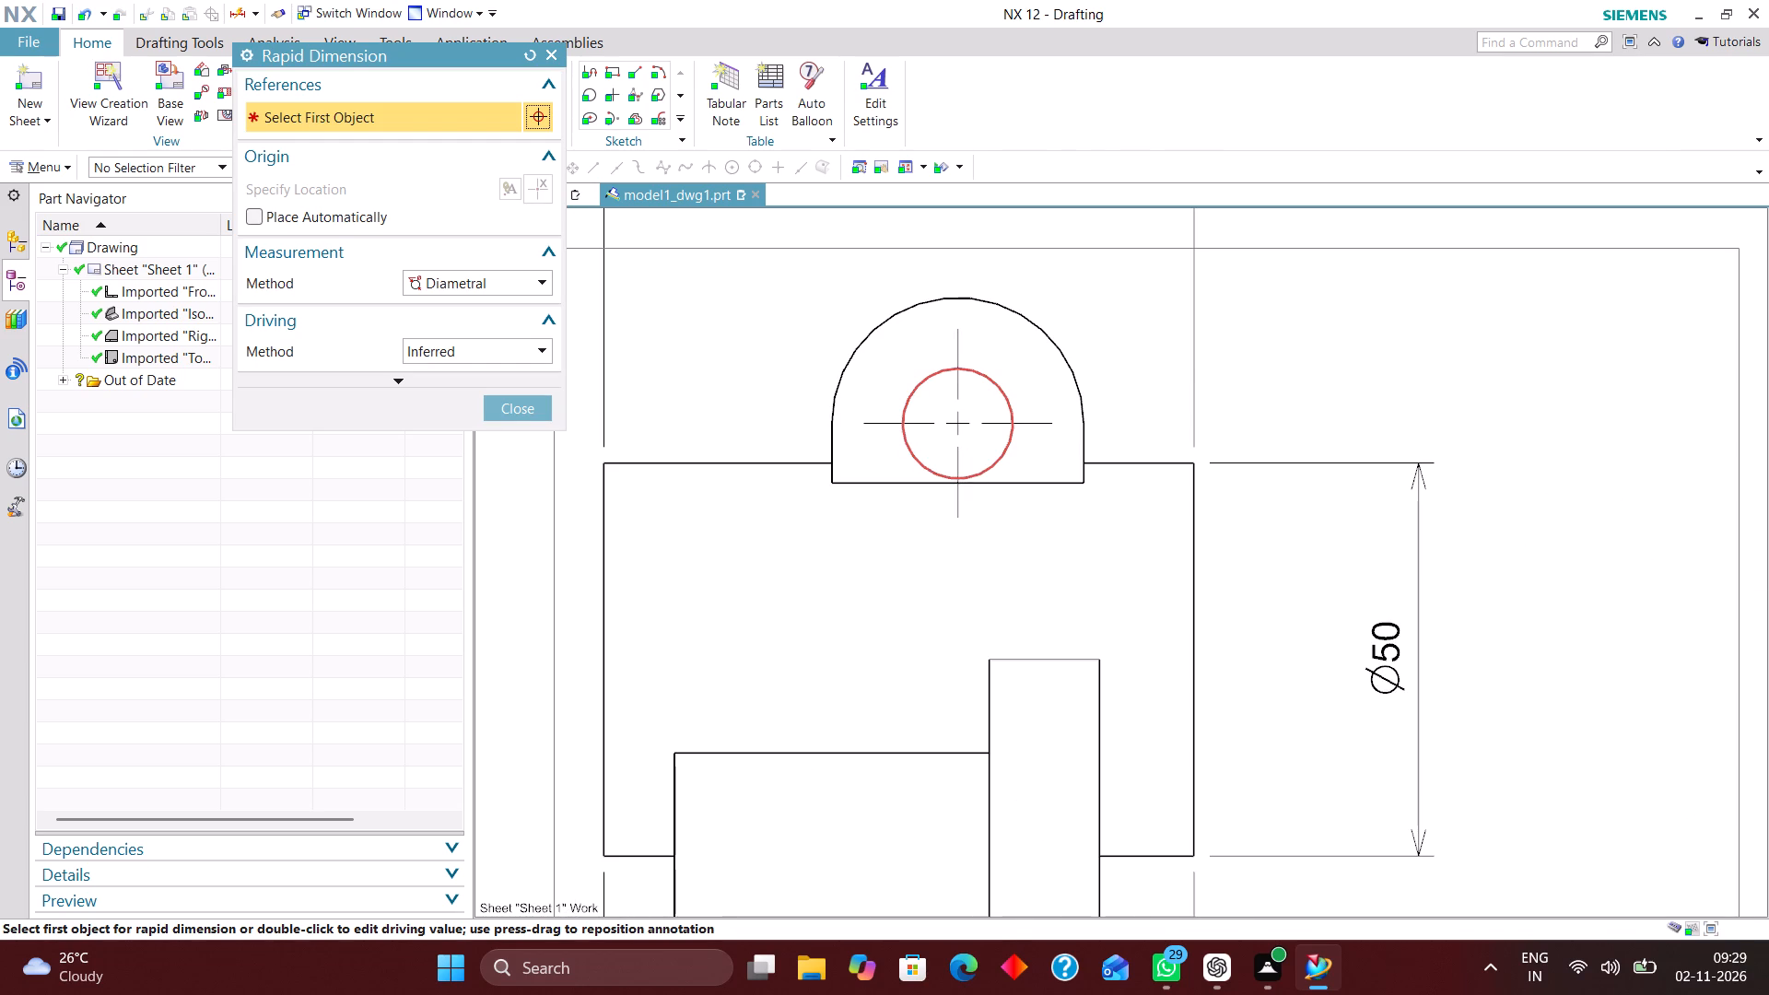
click(999, 388)
click(1304, 257)
click(533, 404)
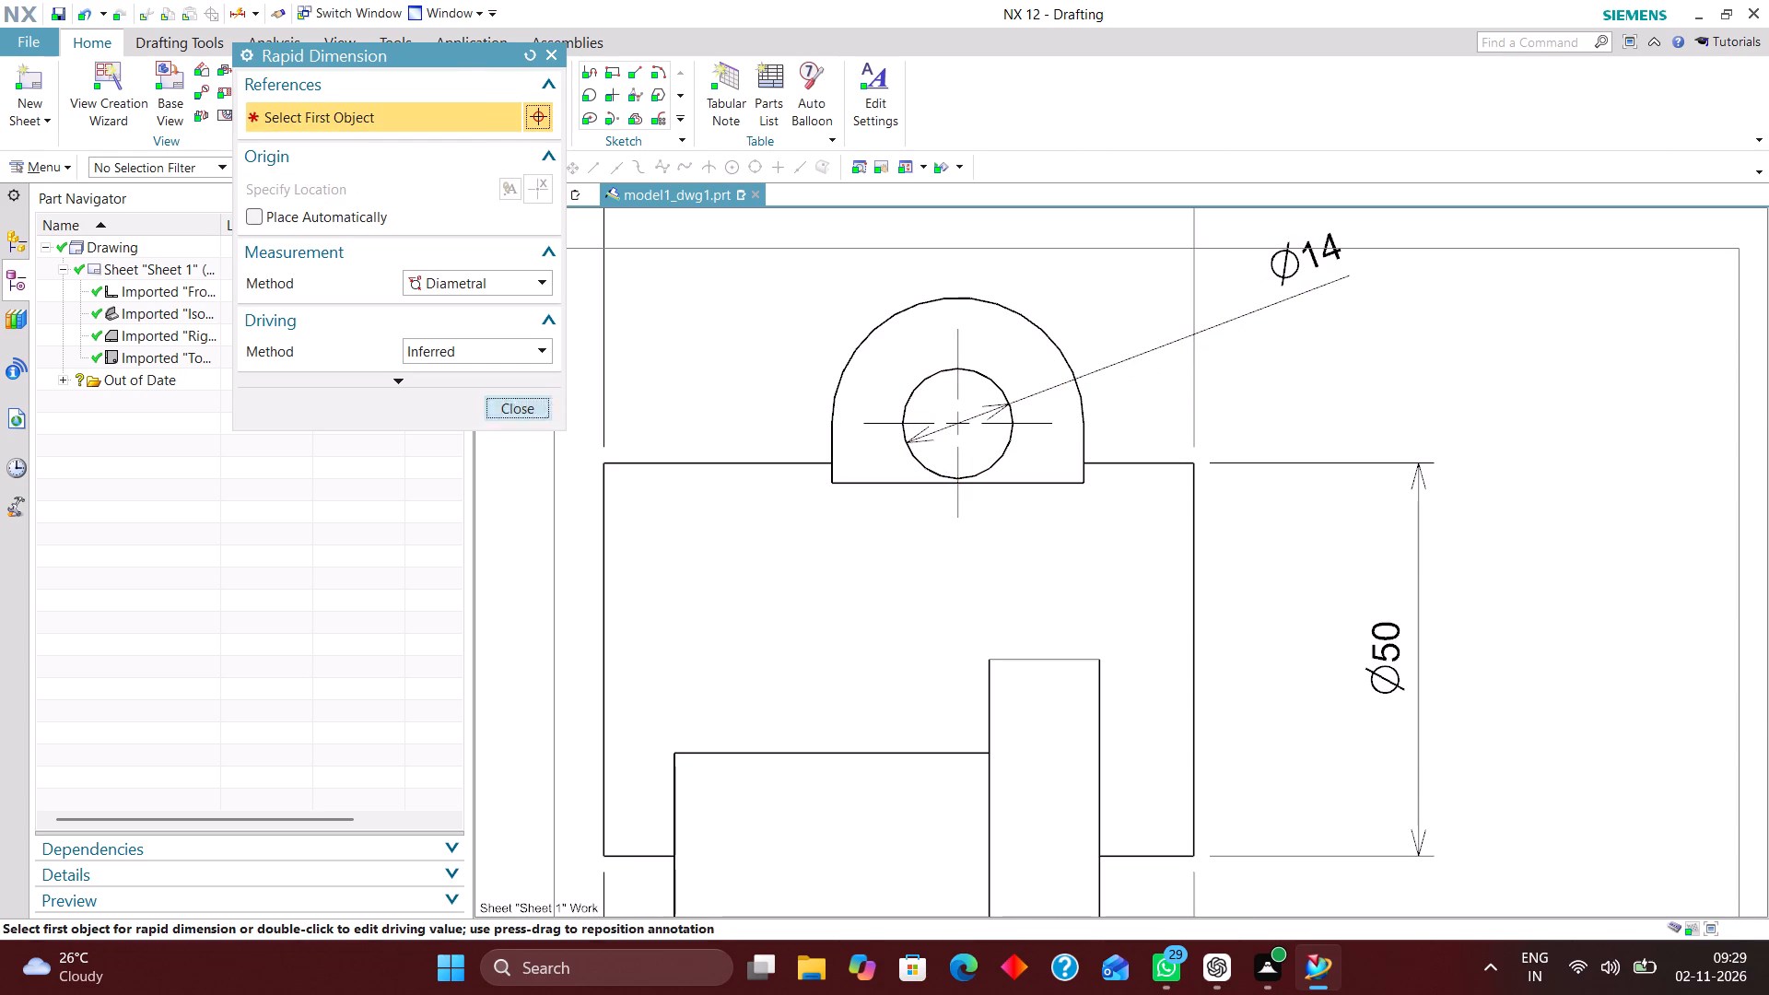
Set the Ø14 dimension to Horizontal Text with Text above Stub, and move it slightly closer to the lug.
scroll(863, 610, down, 2)
double_click(1145, 403)
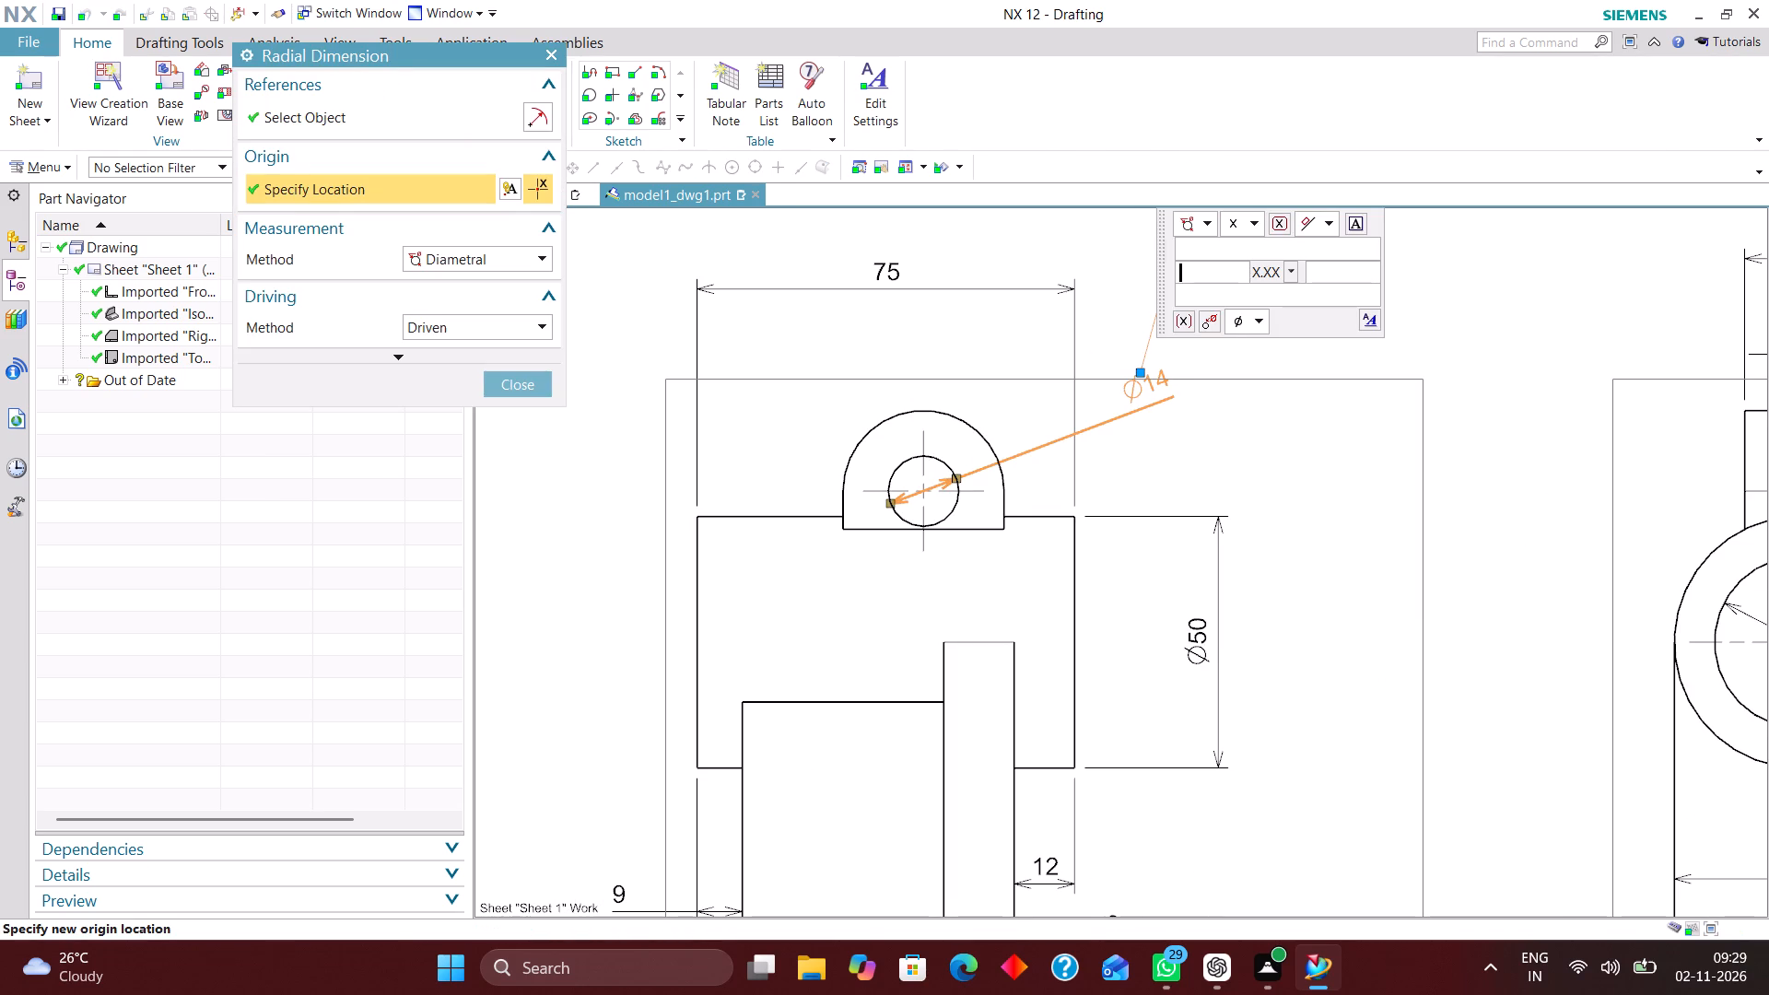
click(1374, 322)
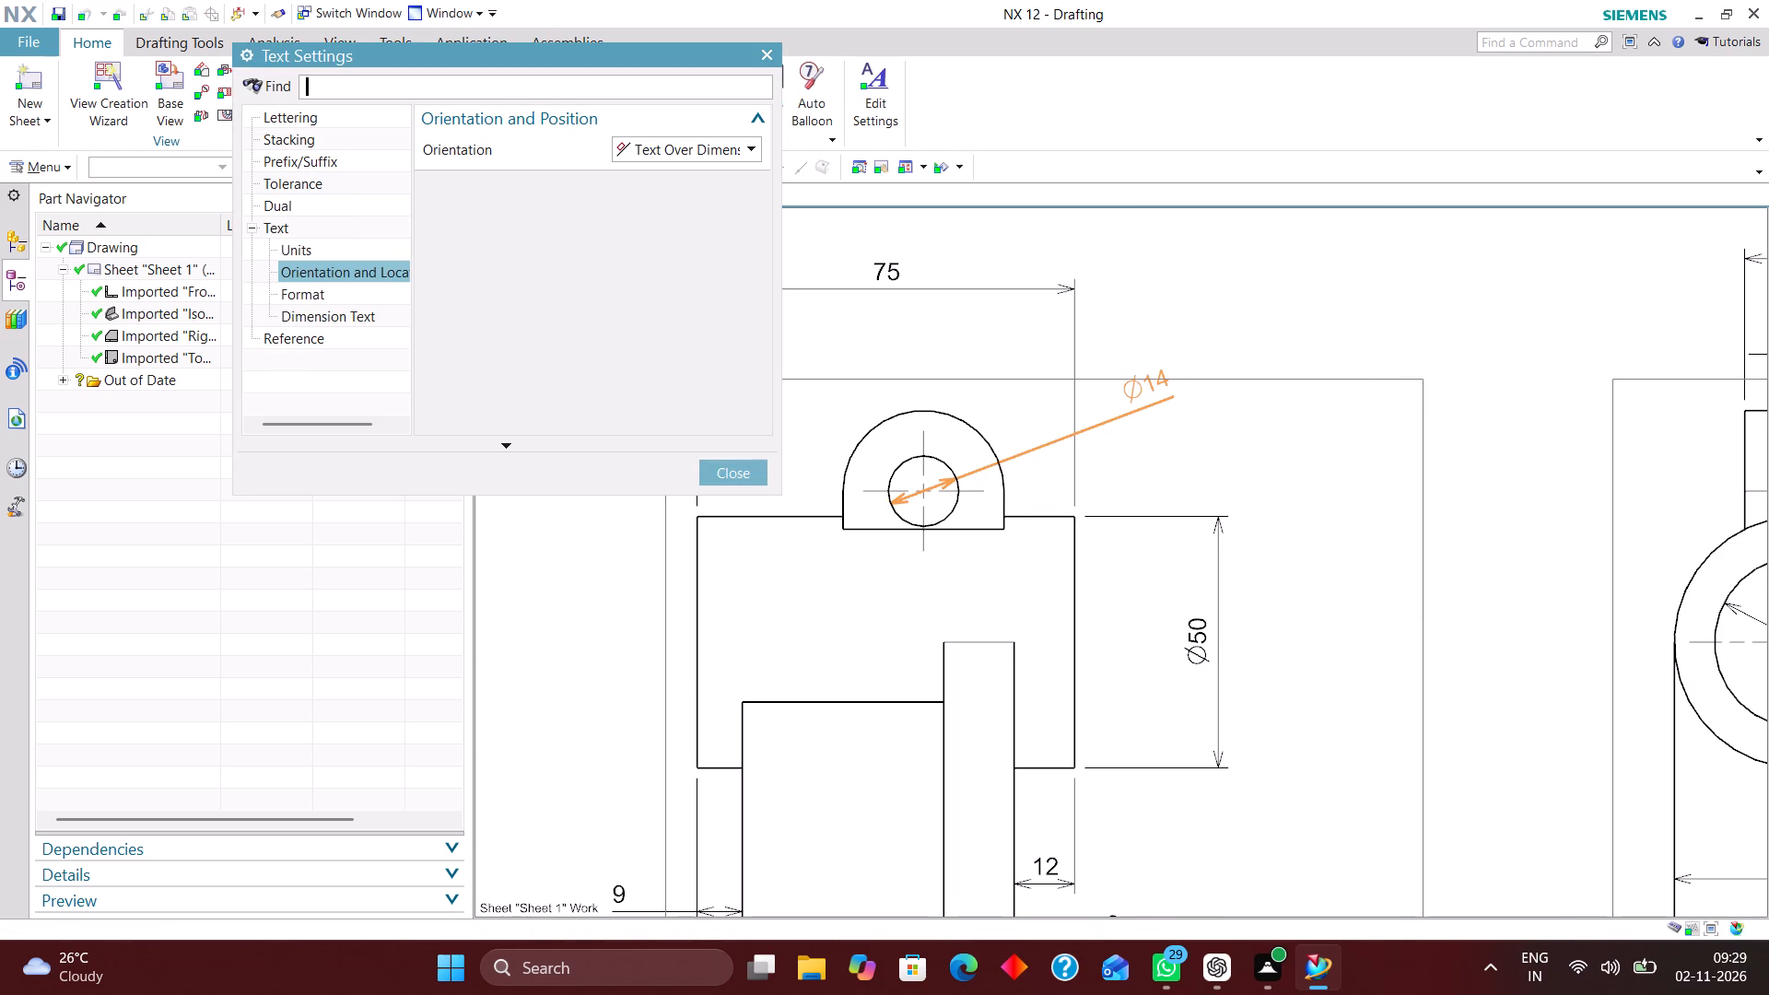
click(720, 153)
click(714, 176)
click(725, 174)
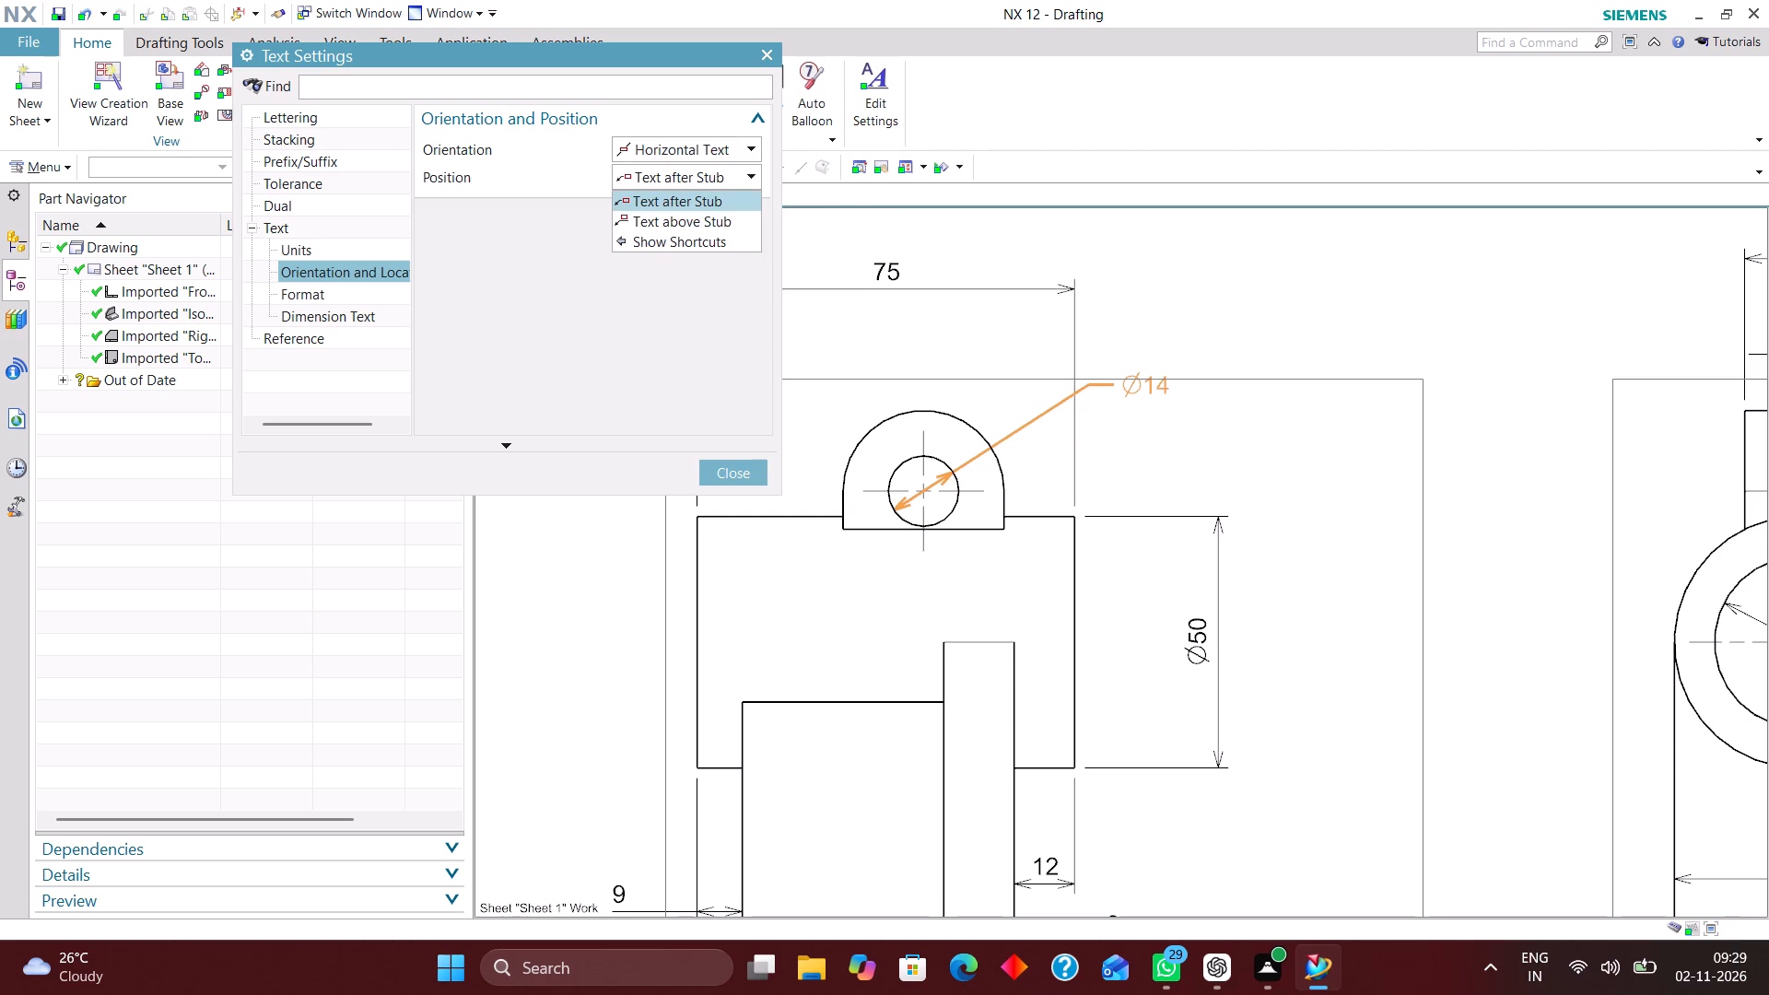
click(717, 210)
click(733, 184)
click(717, 221)
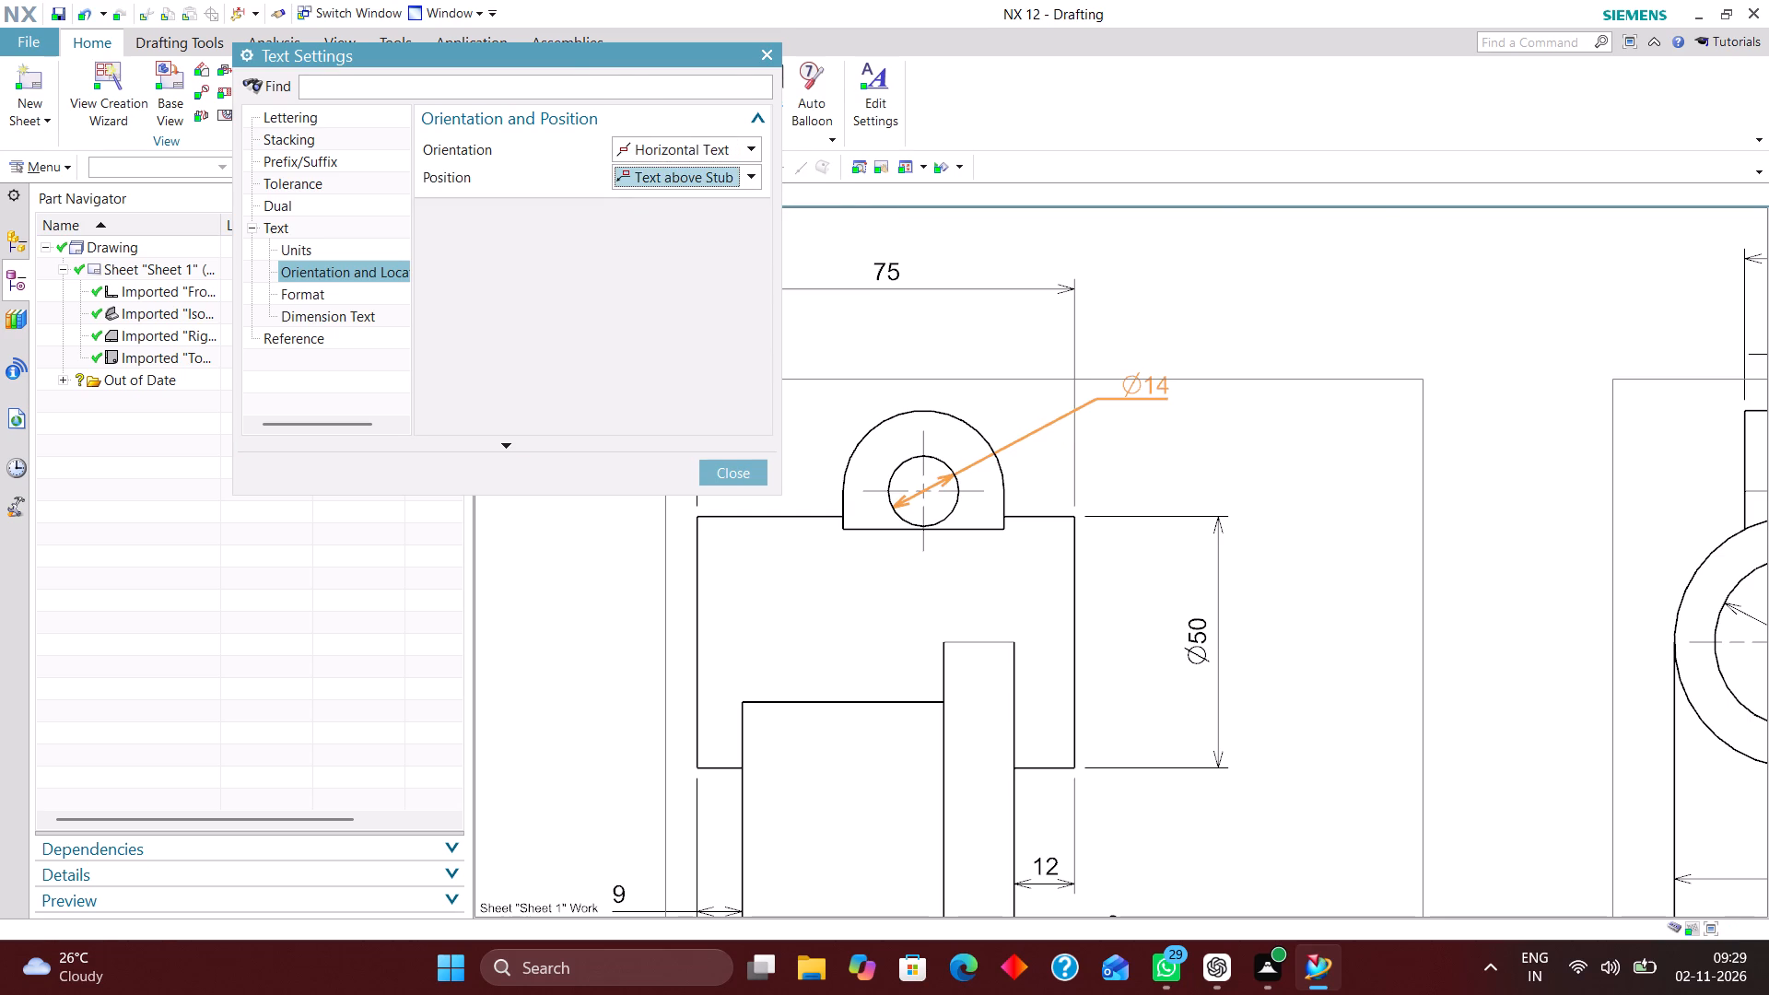
click(736, 475)
click(532, 378)
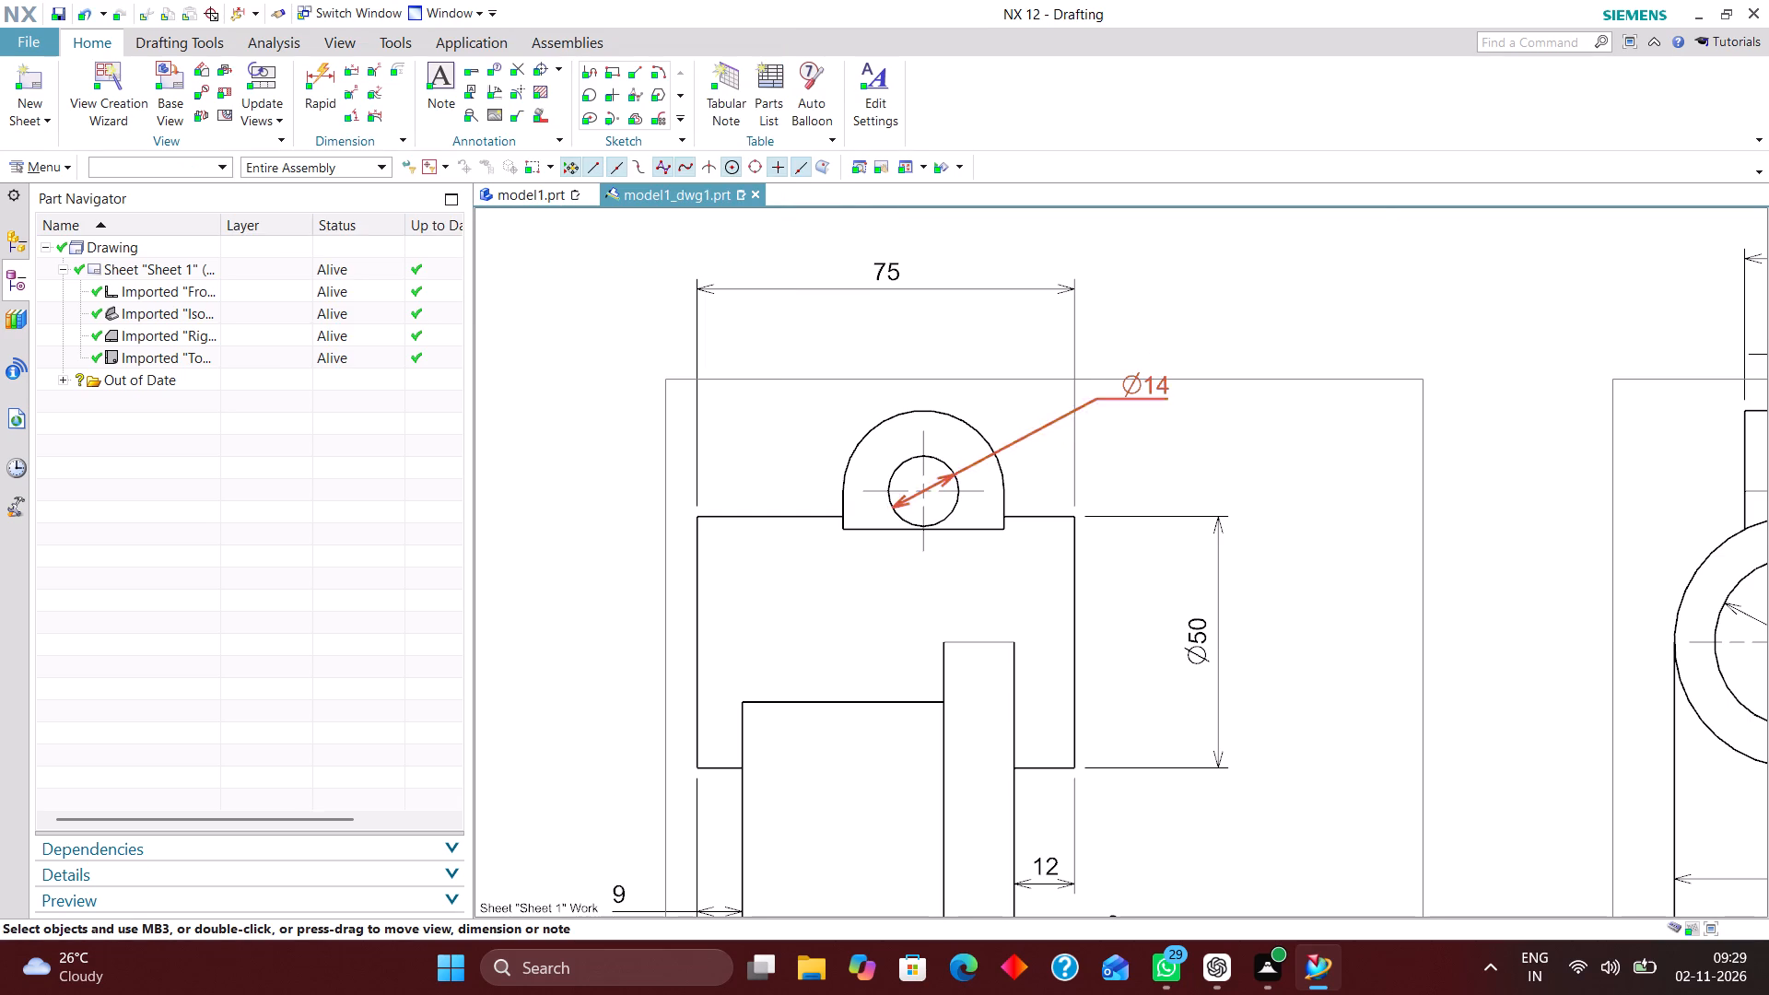
drag(1146, 387, 1116, 420)
scroll(1112, 344, down, 3)
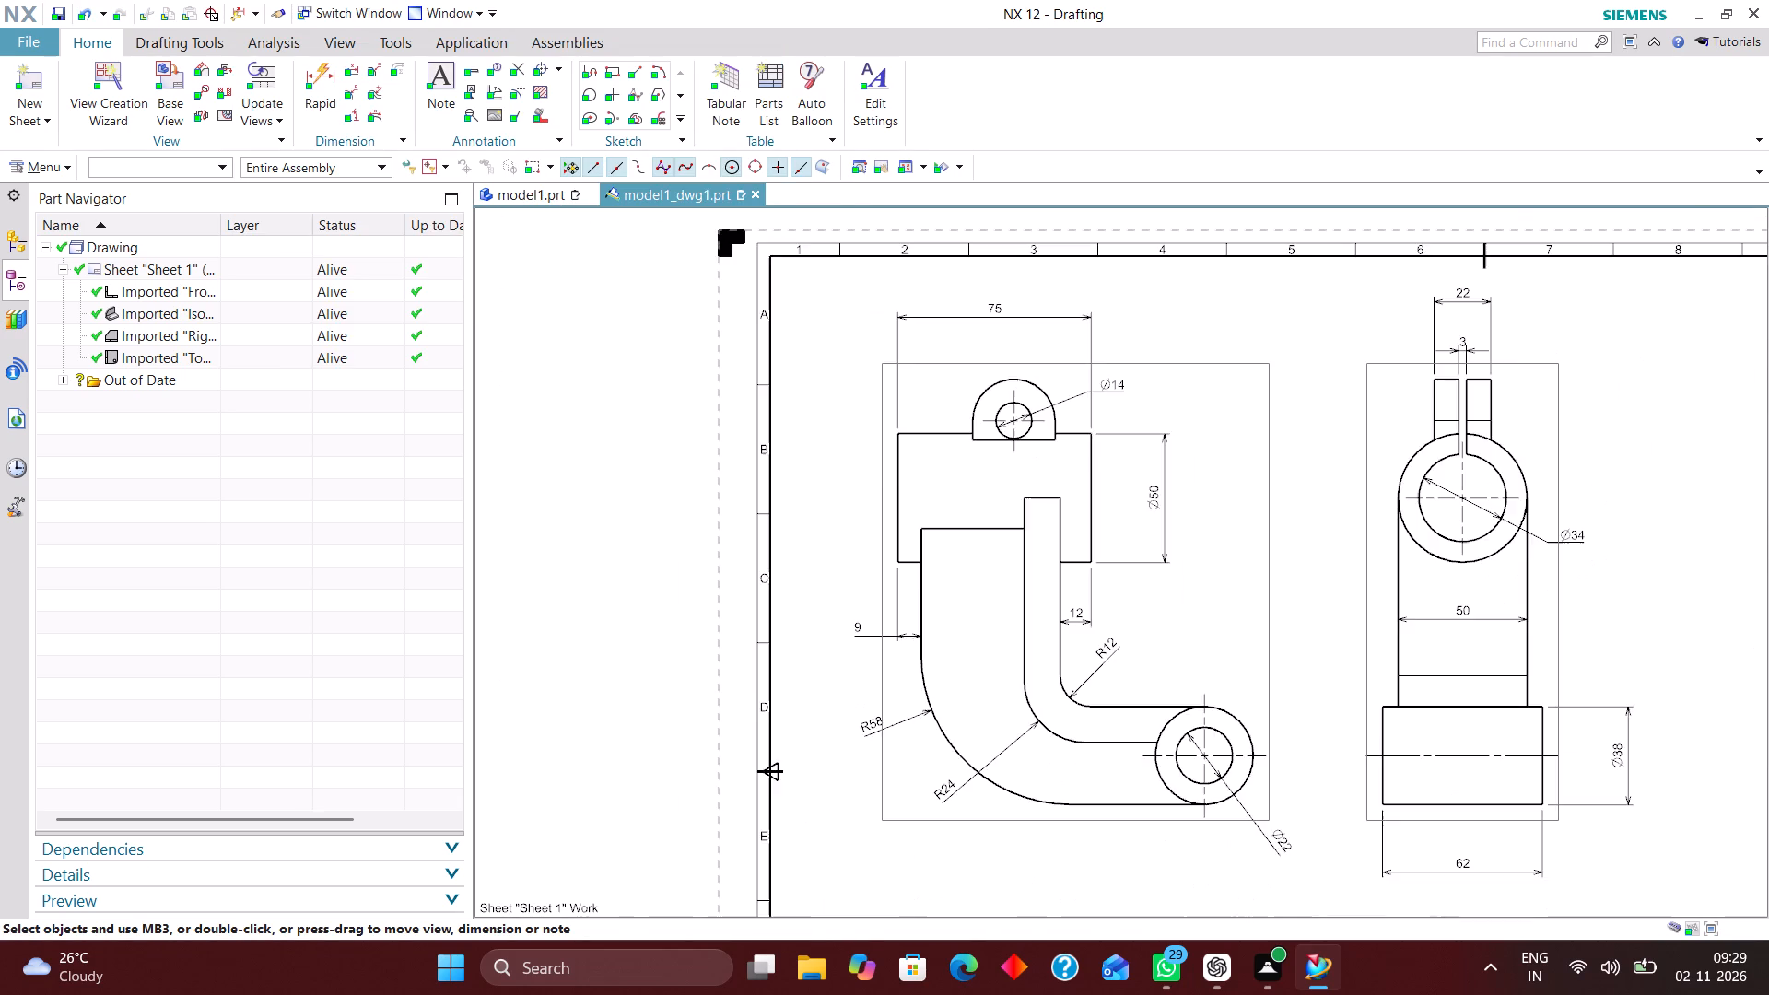
Set the lower boss's Ø22 dimension in the front view to Horizontal Text with Text above Stub.
scroll(1099, 628, up, 3)
scroll(1089, 467, down, 2)
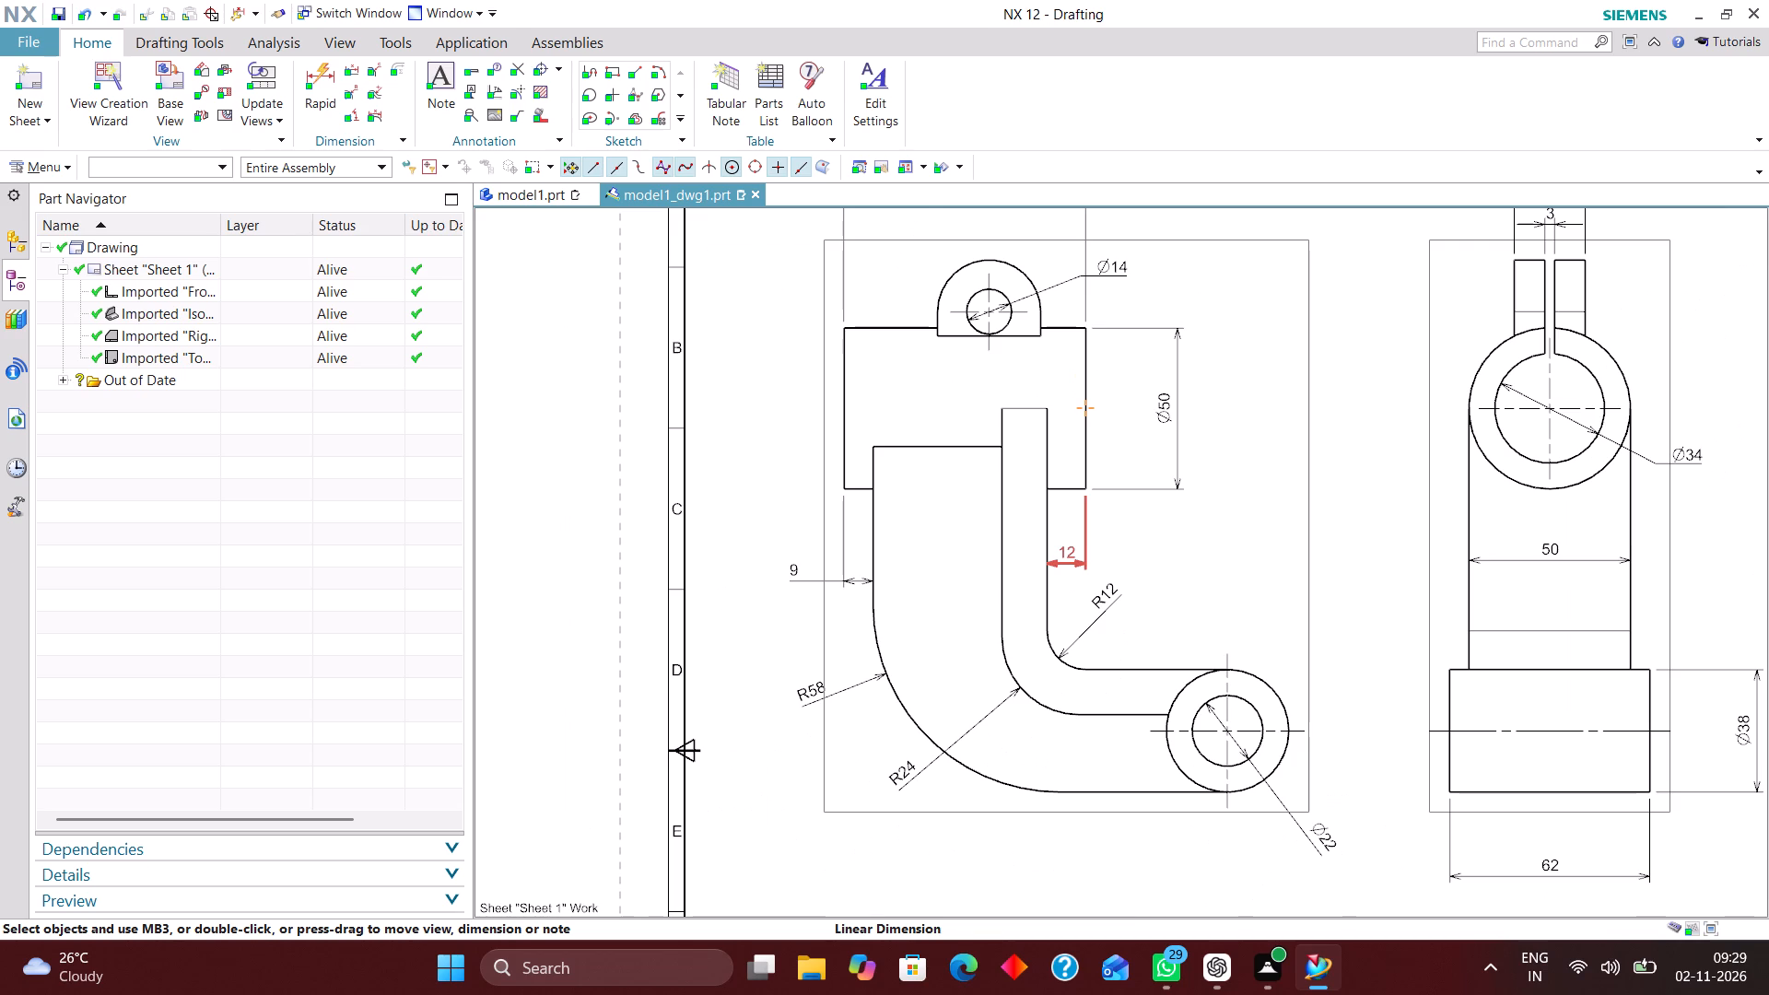
scroll(735, 520, down, 1)
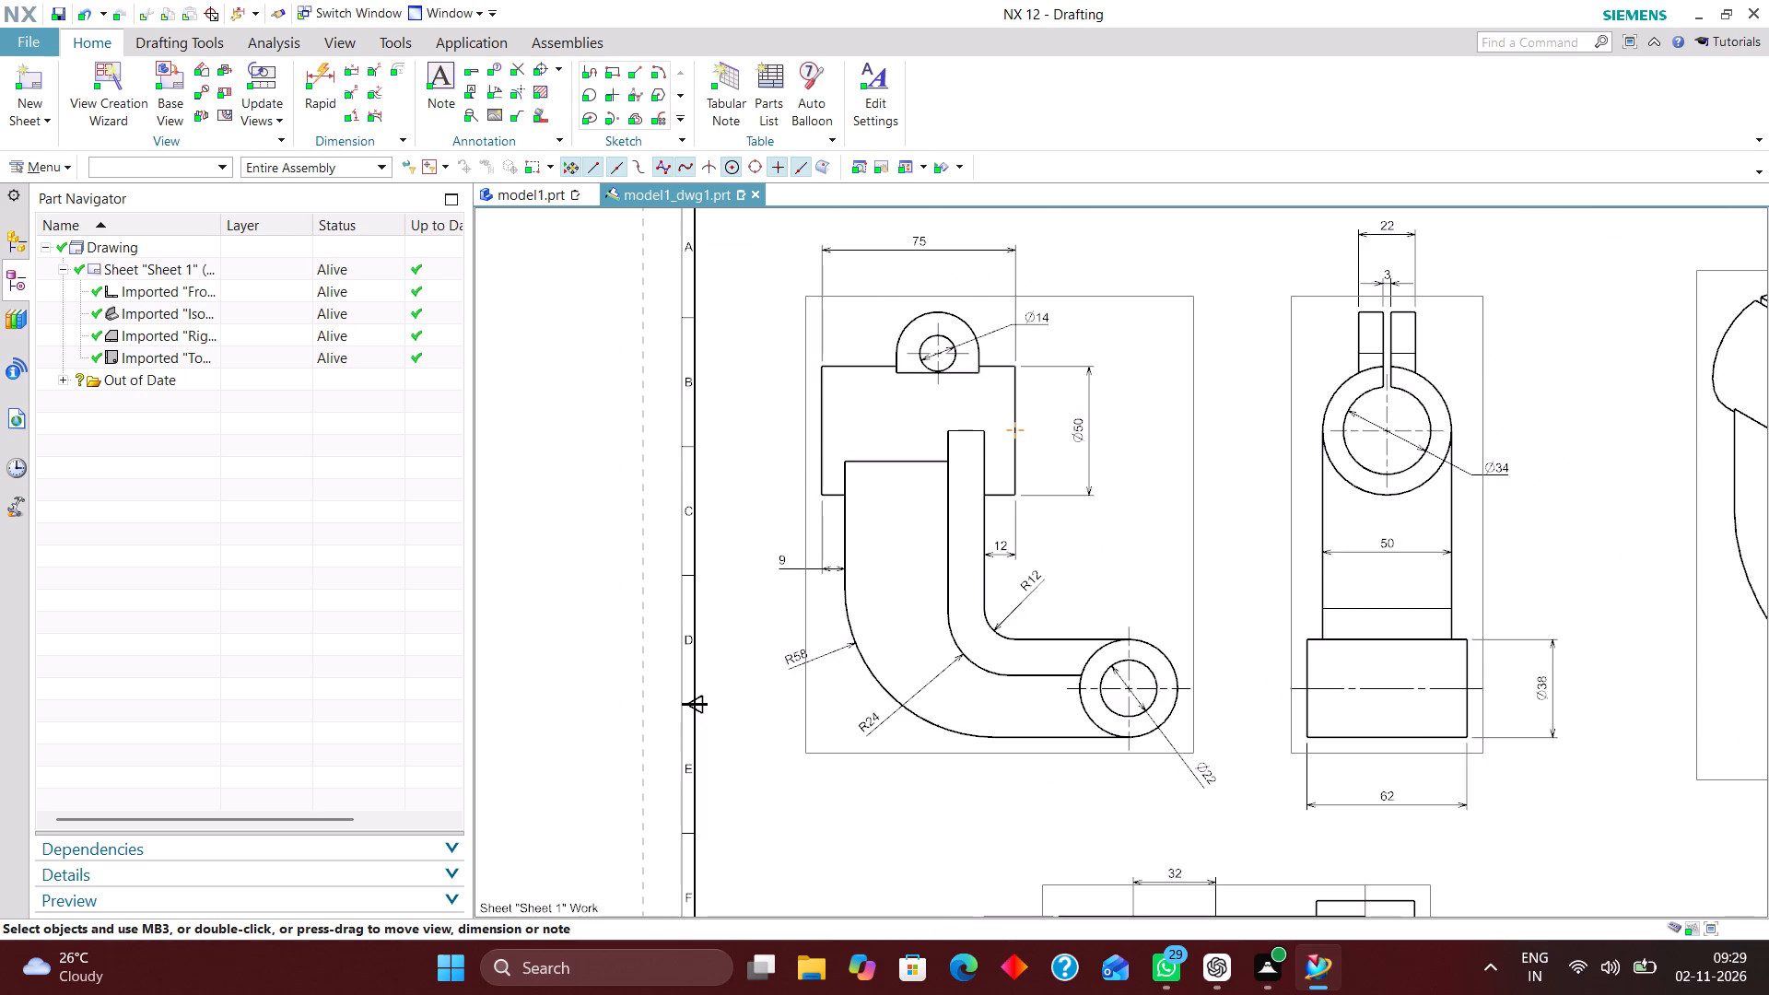
scroll(895, 593, up, 2)
scroll(798, 465, down, 2)
scroll(1144, 694, up, 3)
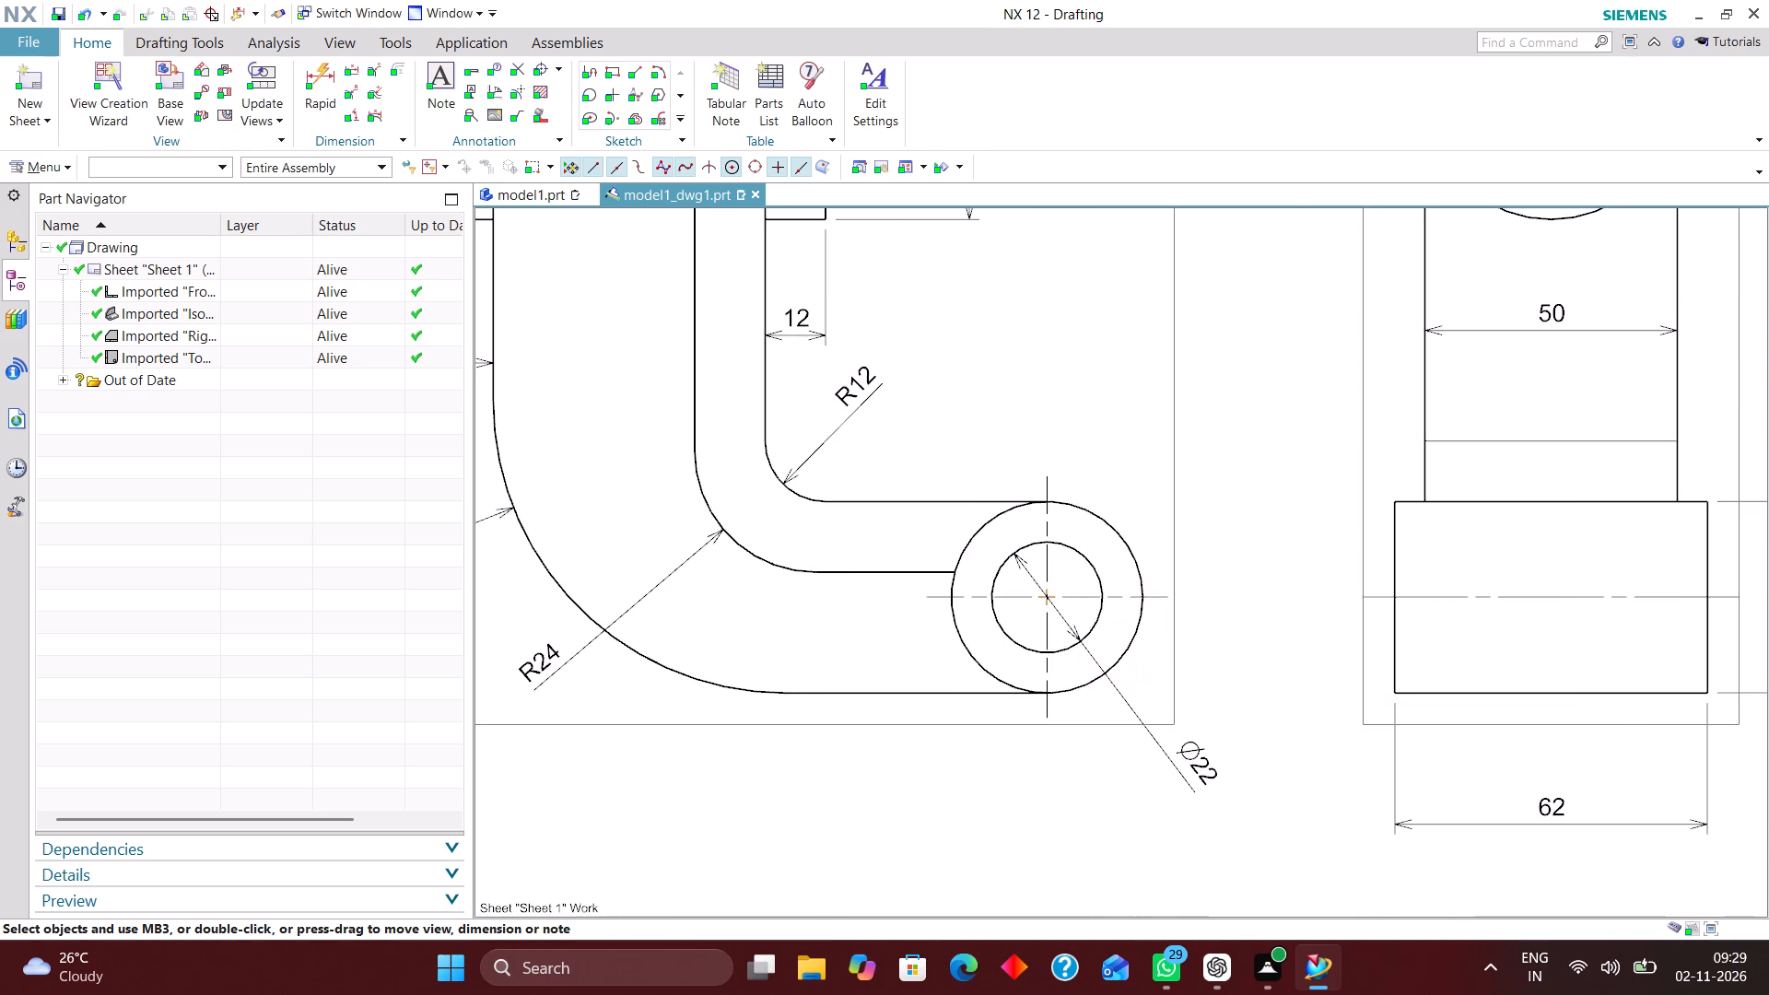
scroll(1049, 558, down, 1)
double_click(1170, 732)
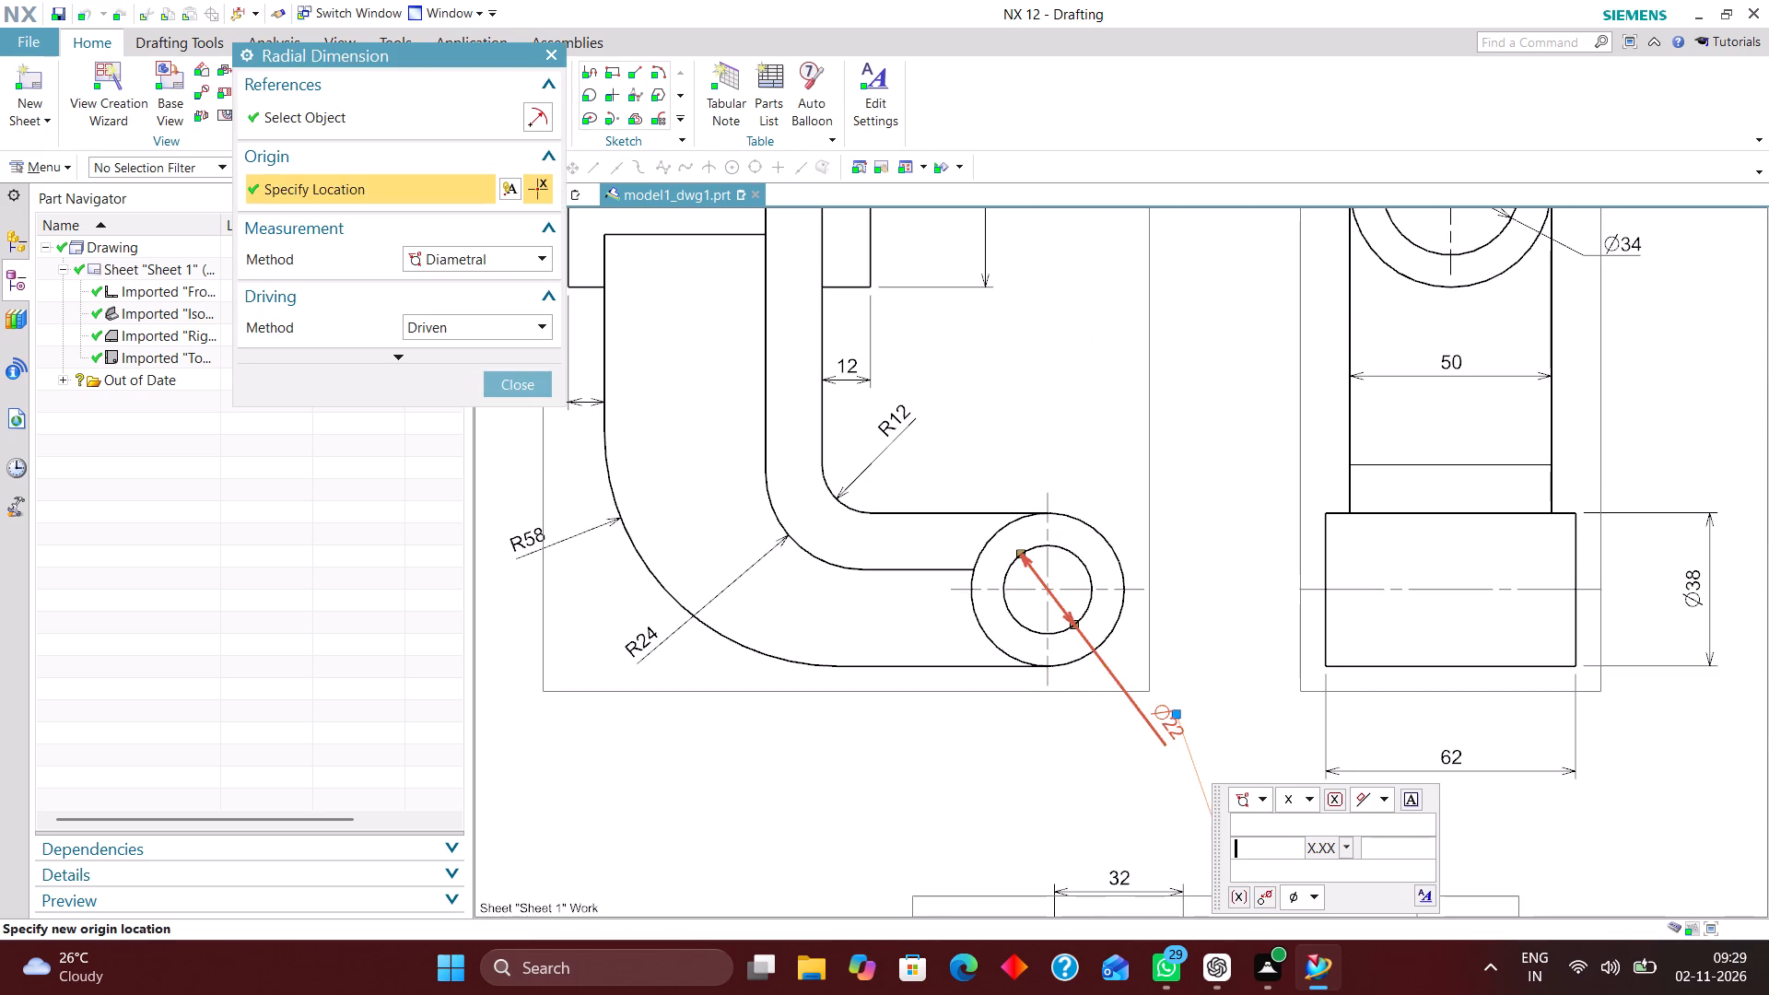
click(1428, 891)
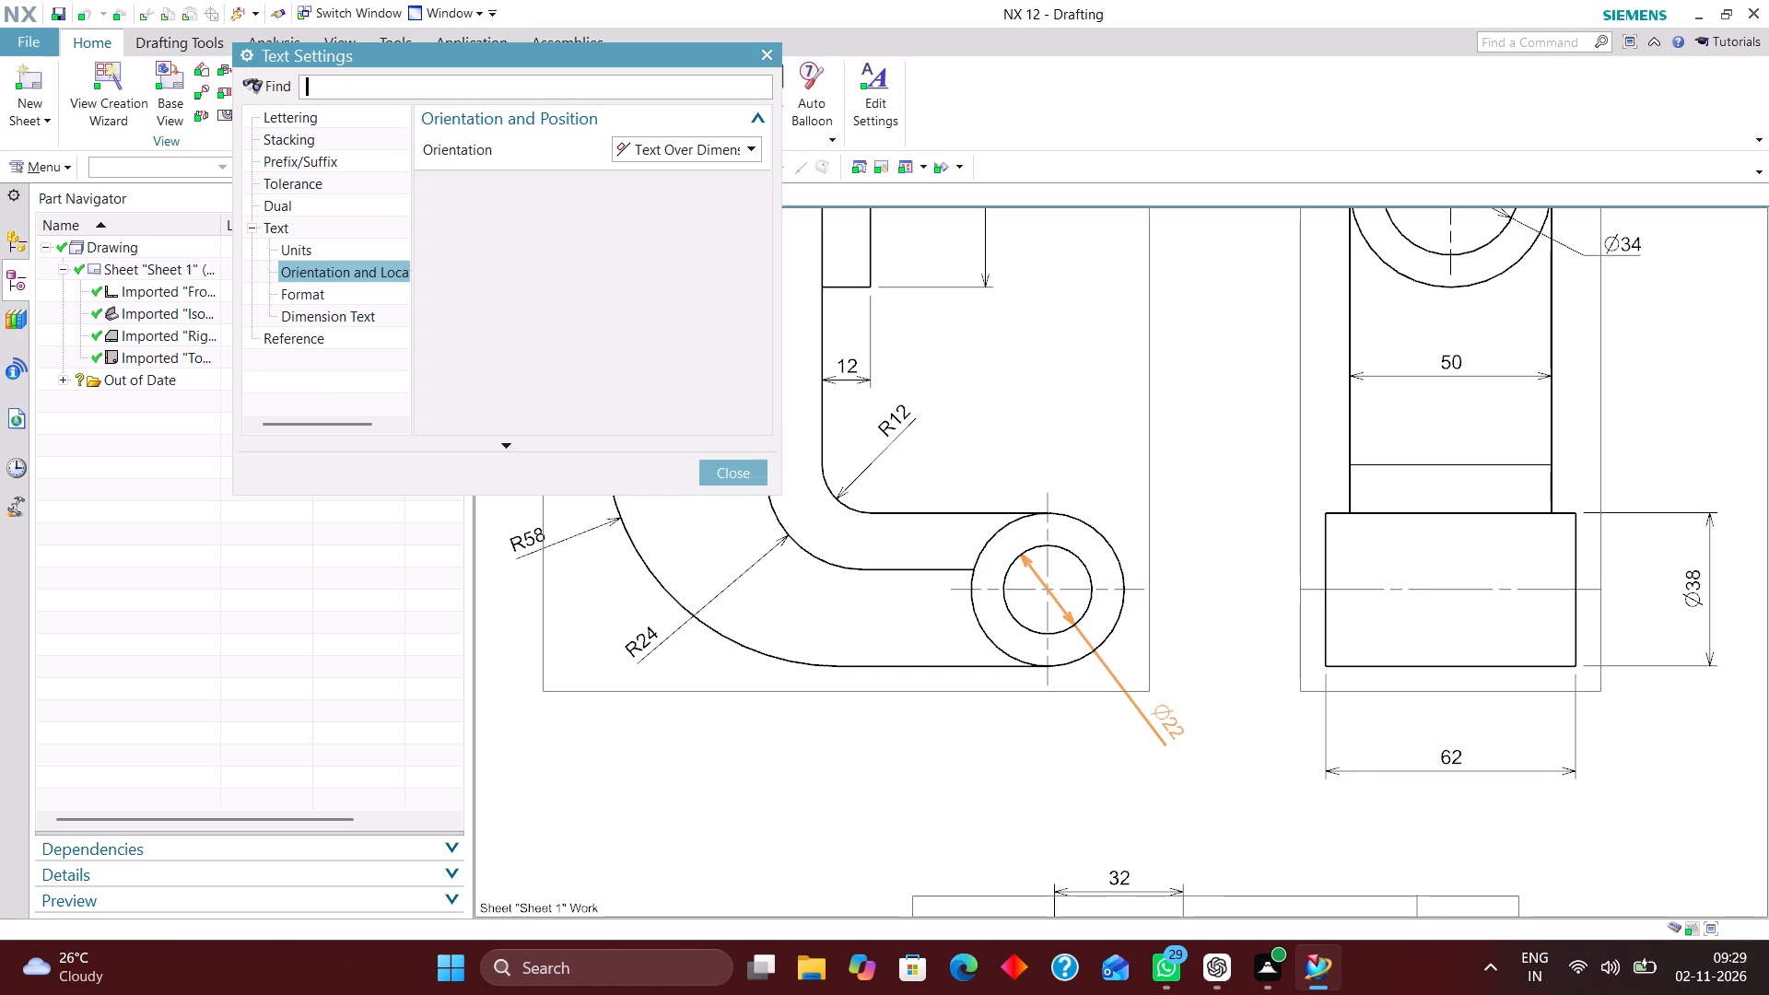
click(716, 154)
click(715, 164)
click(727, 179)
click(729, 218)
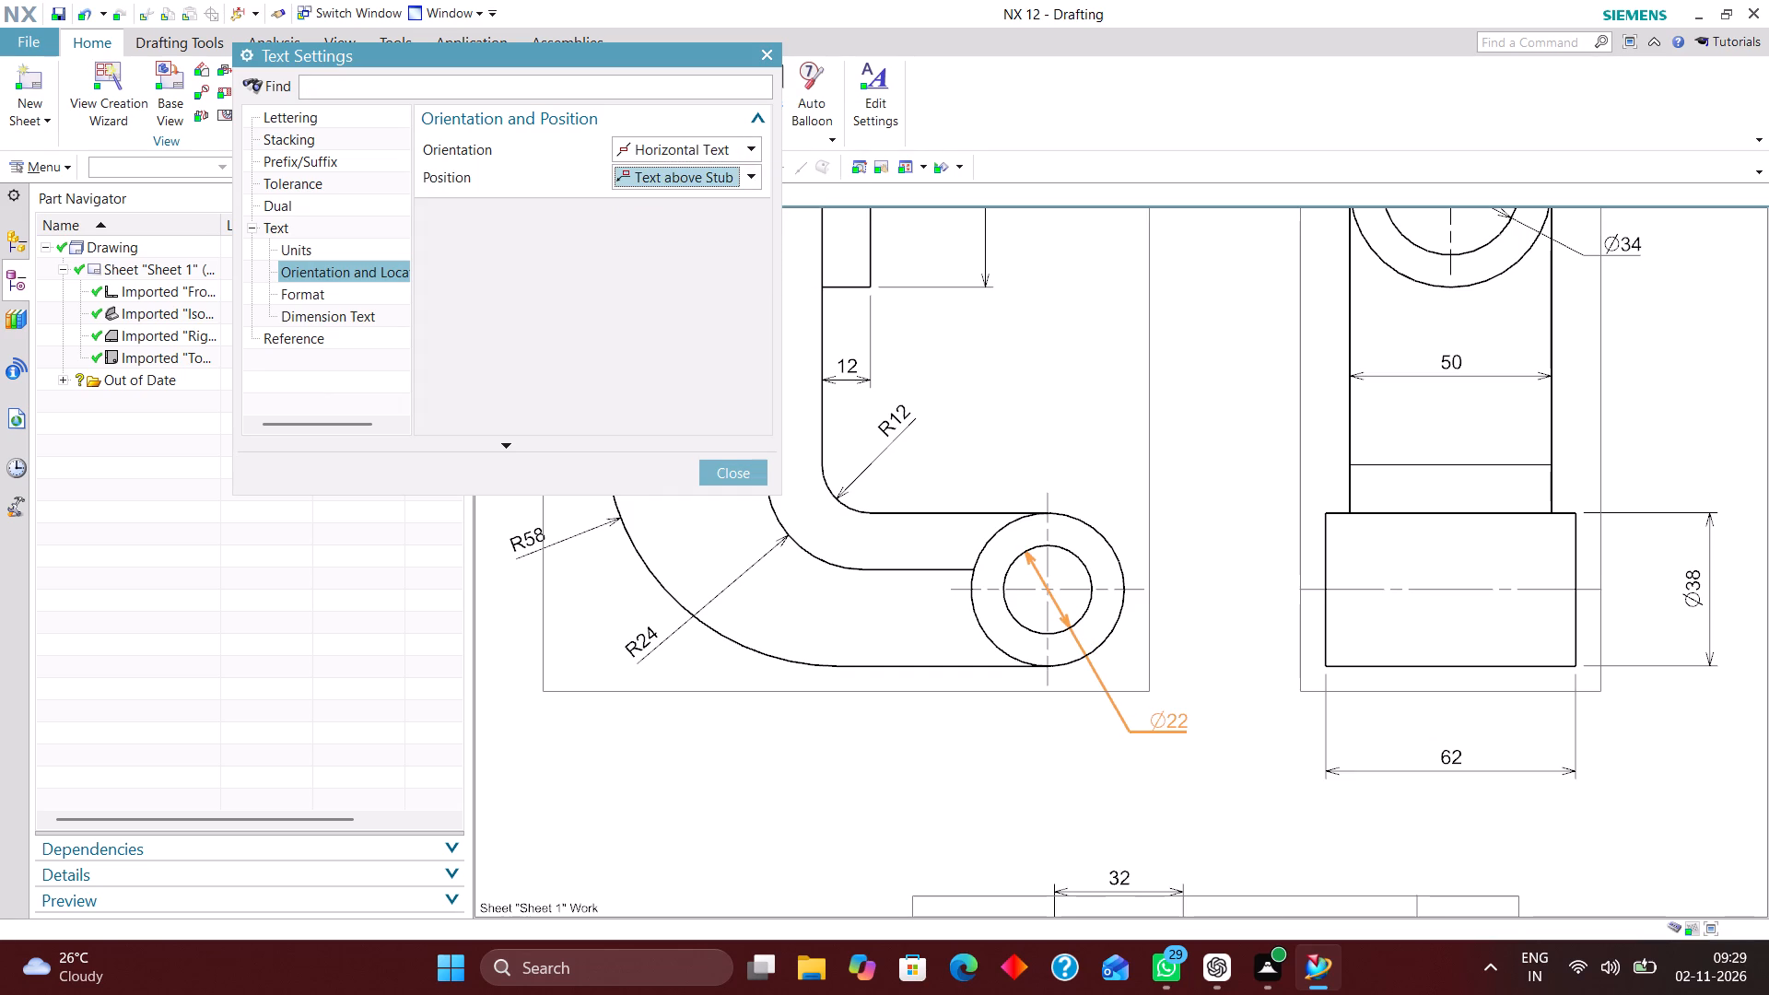
click(730, 471)
click(510, 379)
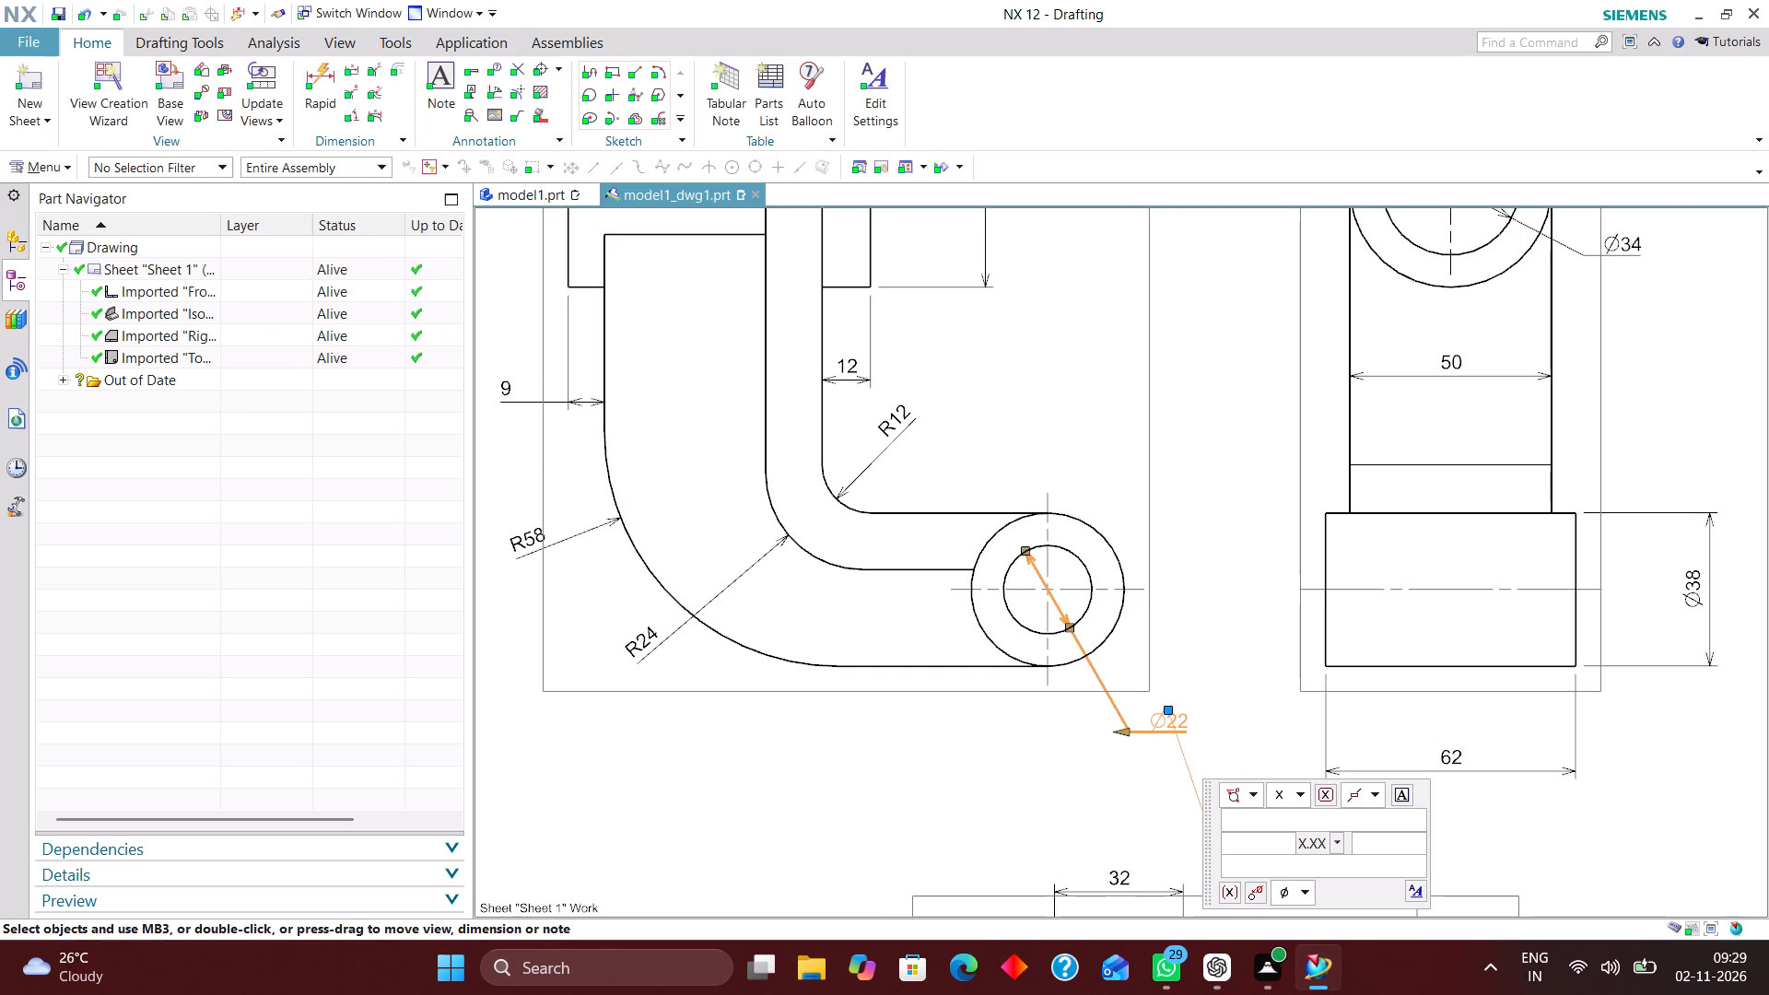
Move the Ø22 dimension from below the lower boss to diagonally above and to its right.
drag(1166, 737, 1163, 427)
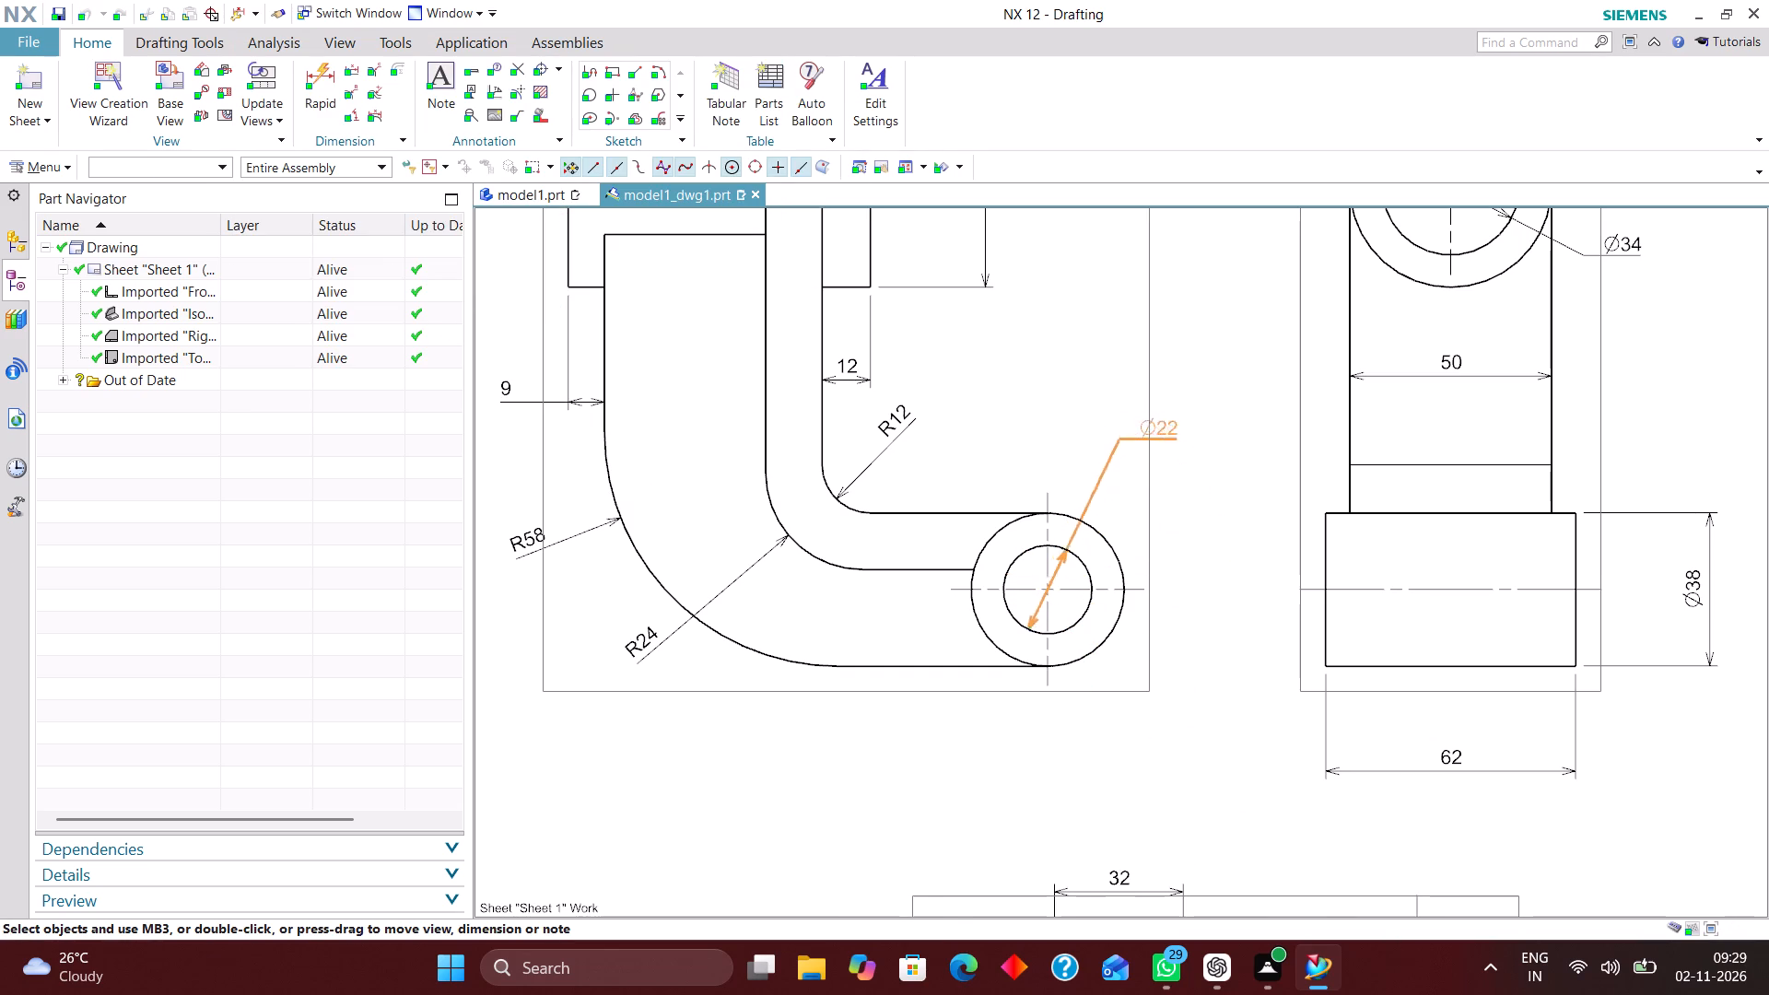
drag(1163, 427, 1184, 433)
scroll(979, 433, down, 3)
scroll(997, 696, up, 2)
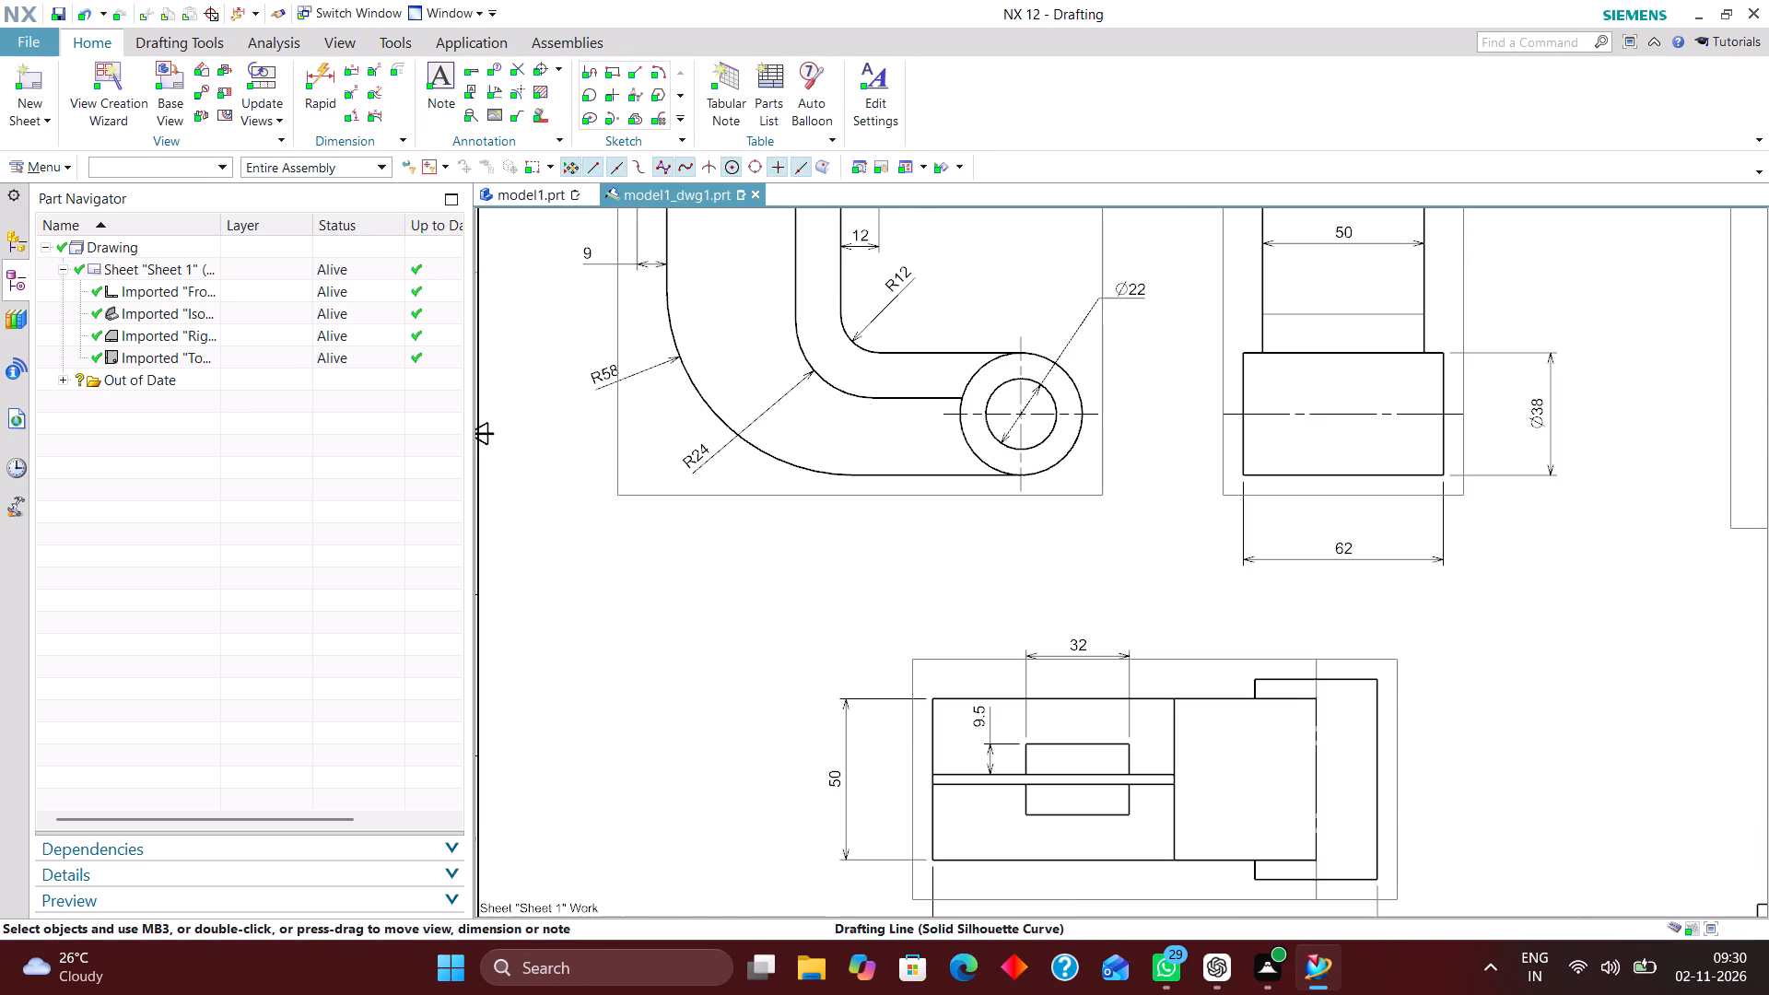
right_drag(867, 528, 769, 572)
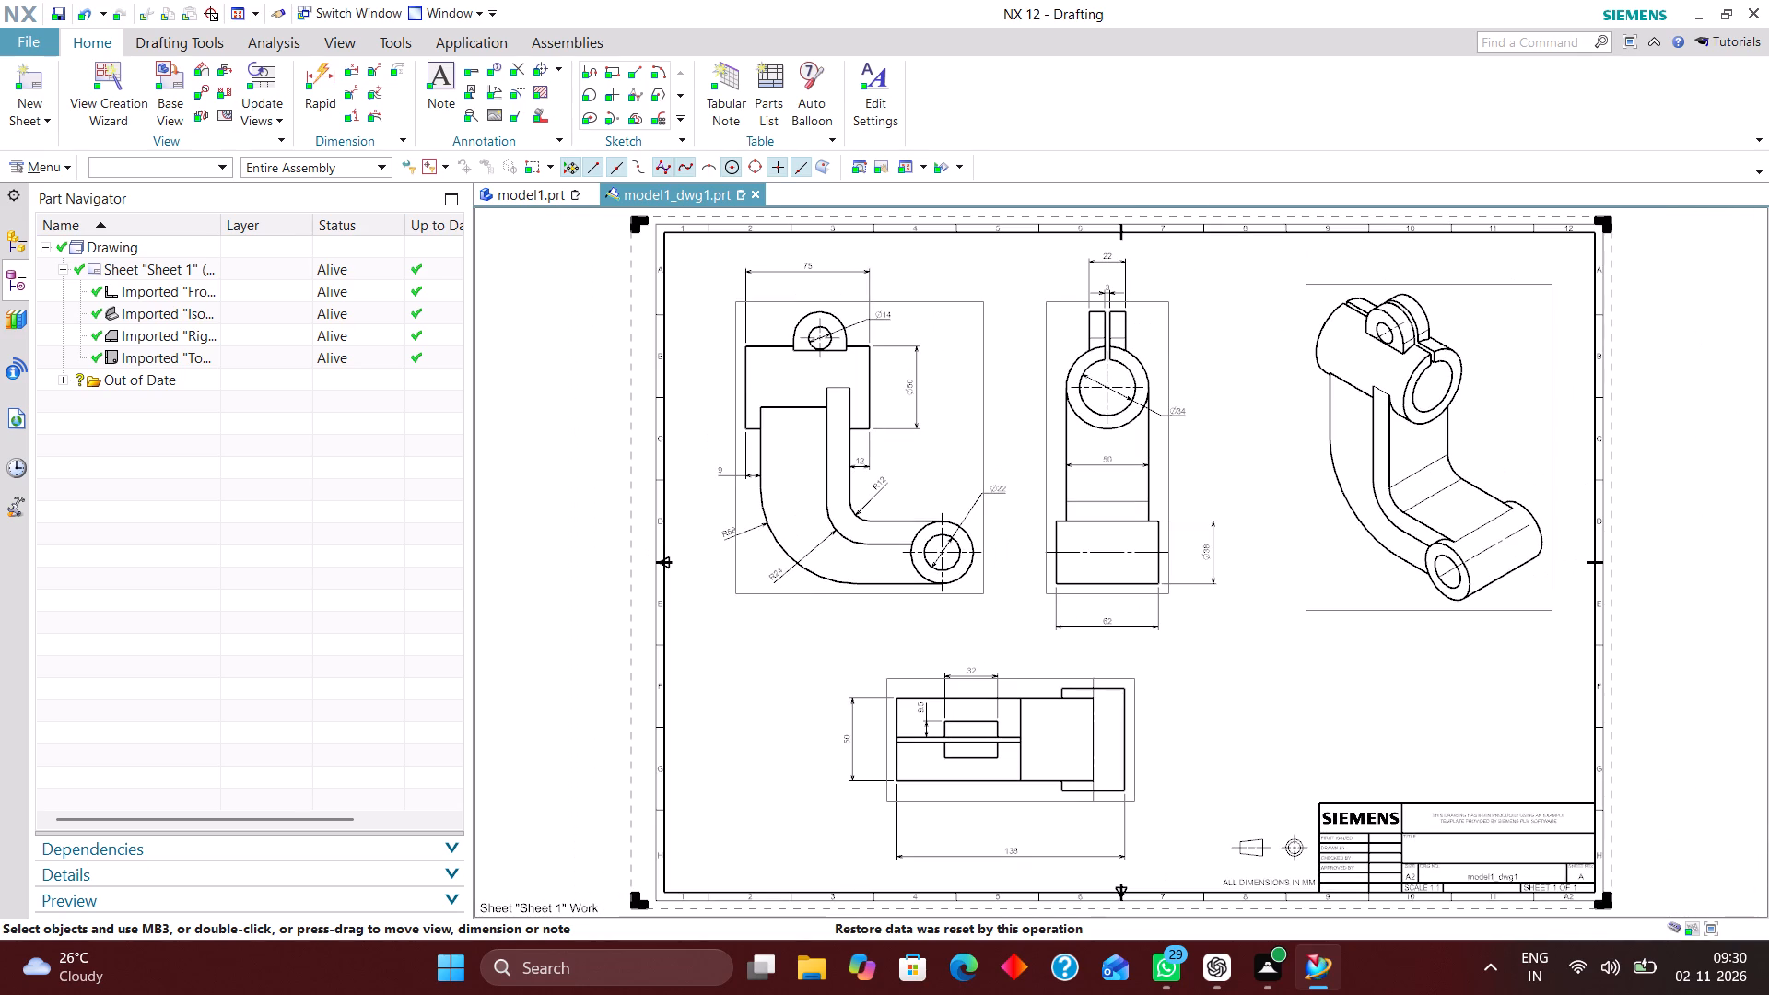
Move the 138 mm overall length dimension closer to the bottom edge of the top view.
scroll(977, 703, up, 4)
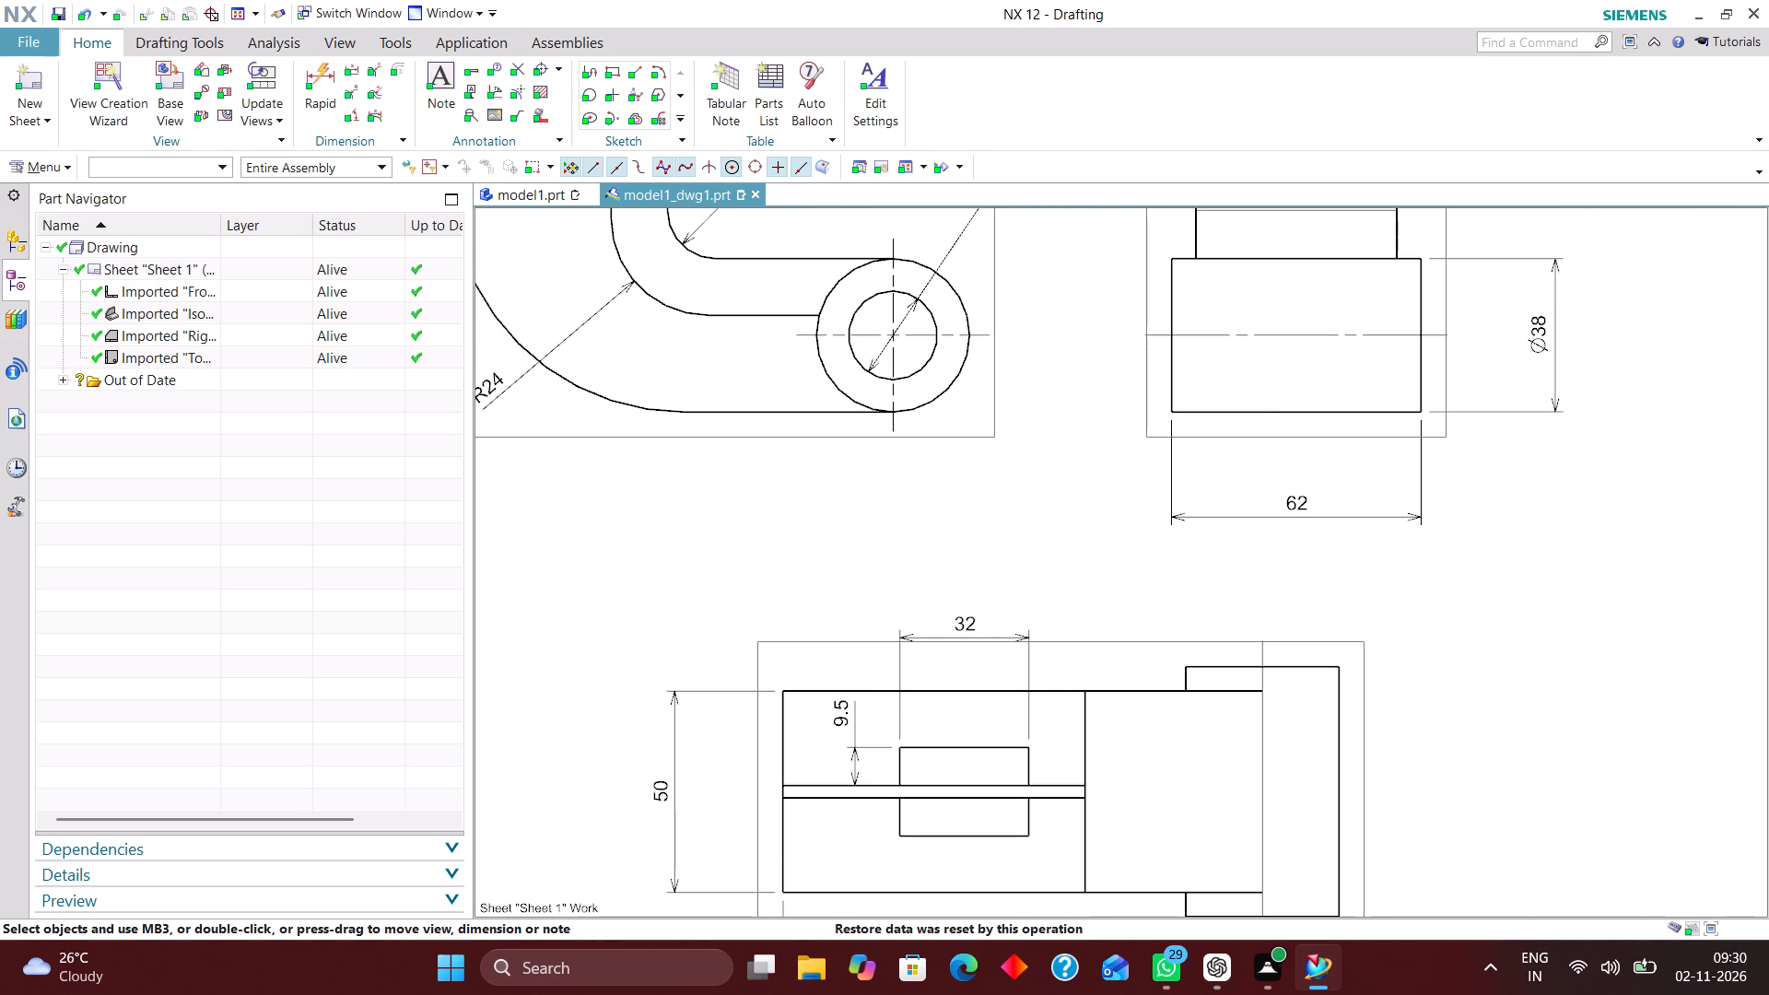
scroll(937, 525, down, 2)
drag(1019, 879, 1000, 838)
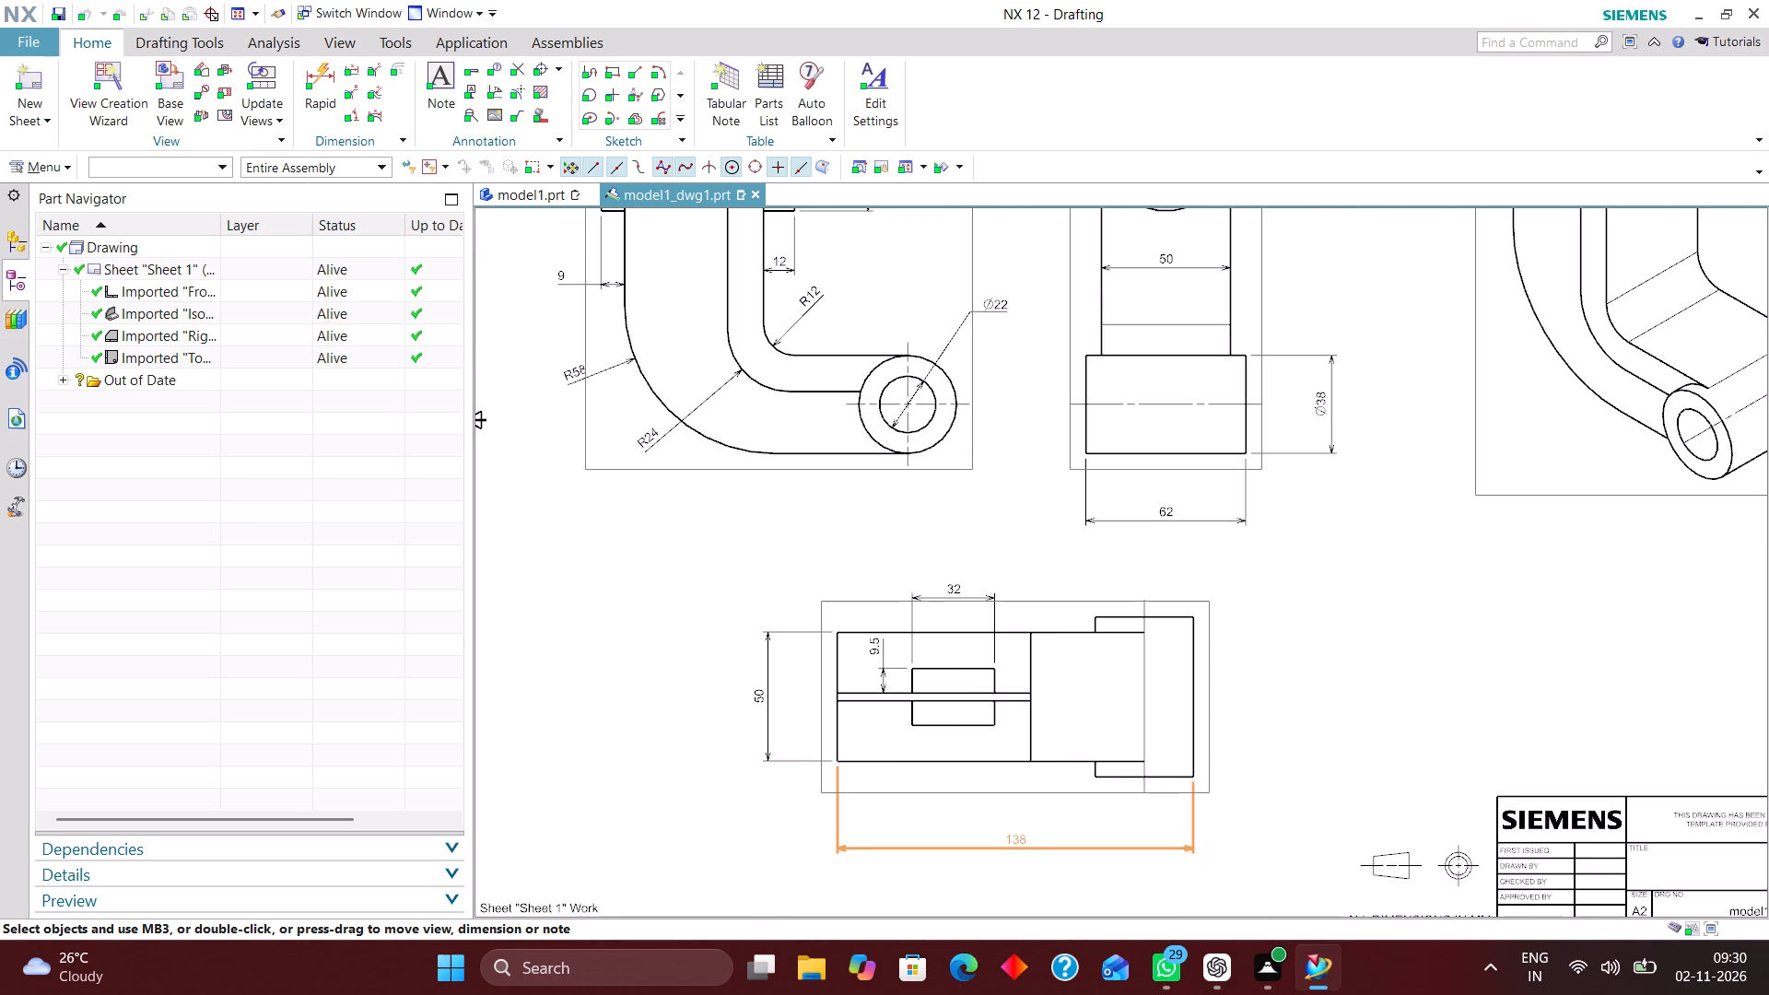
drag(1000, 838, 997, 835)
scroll(918, 805, down, 2)
right_drag(1238, 624, 1165, 738)
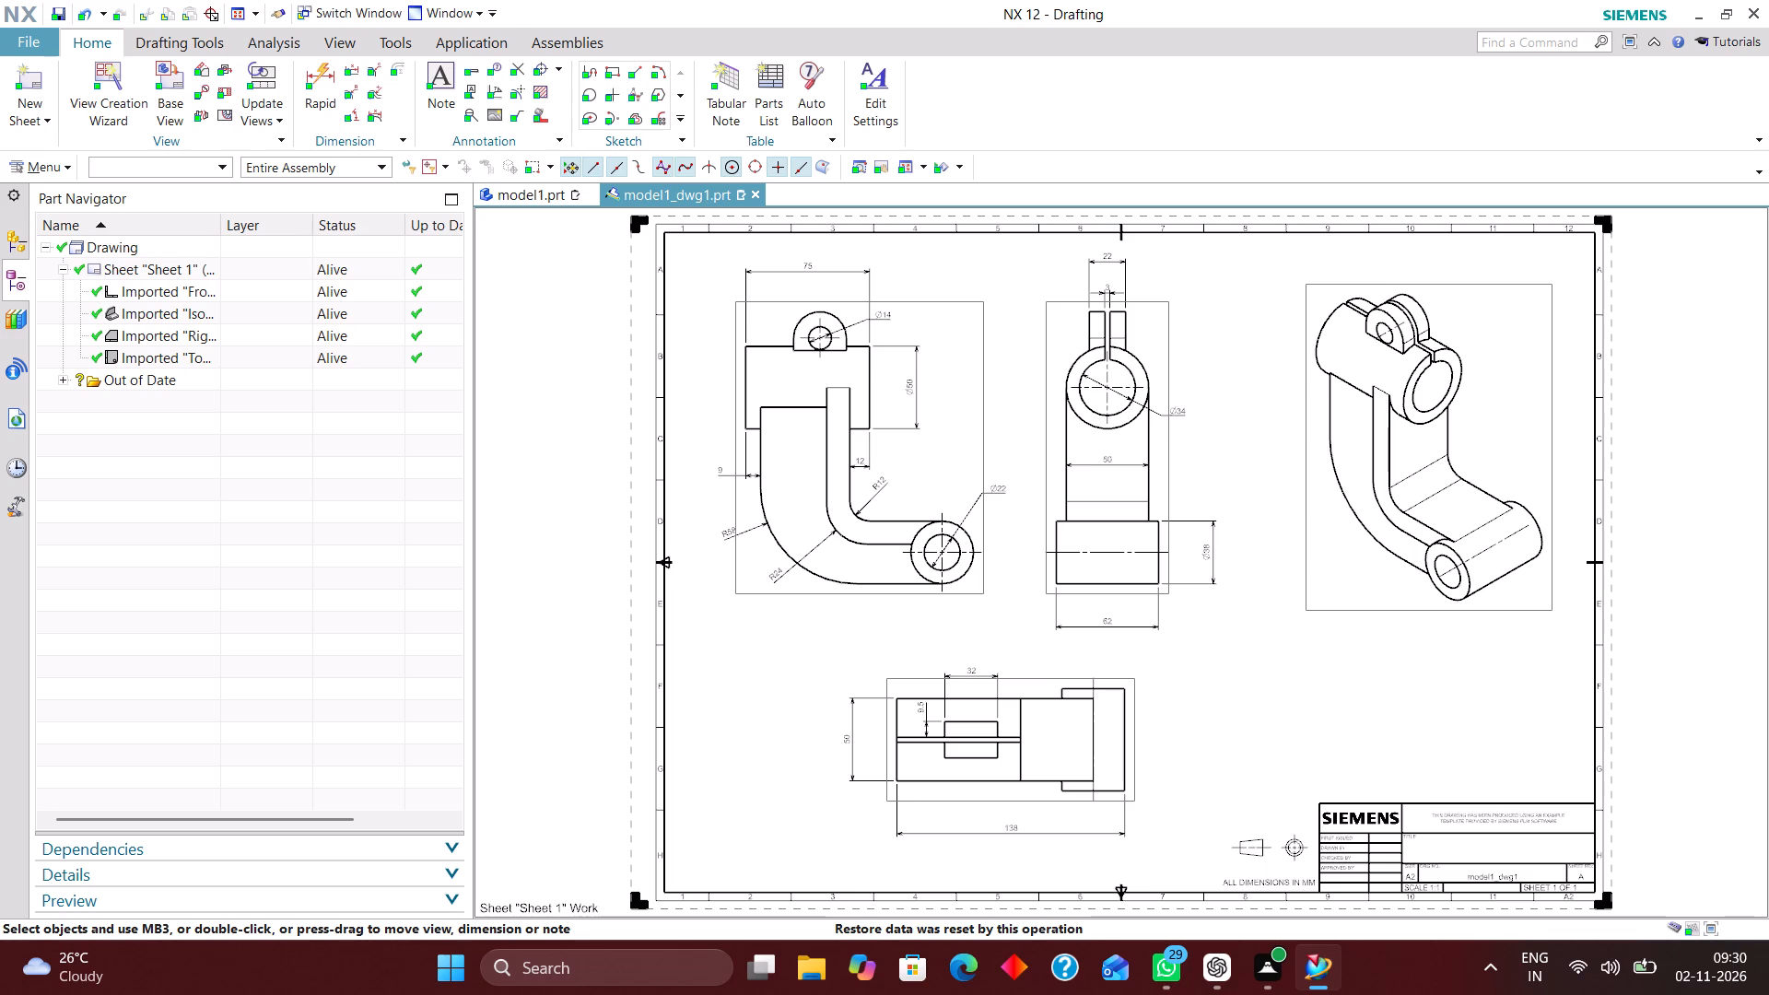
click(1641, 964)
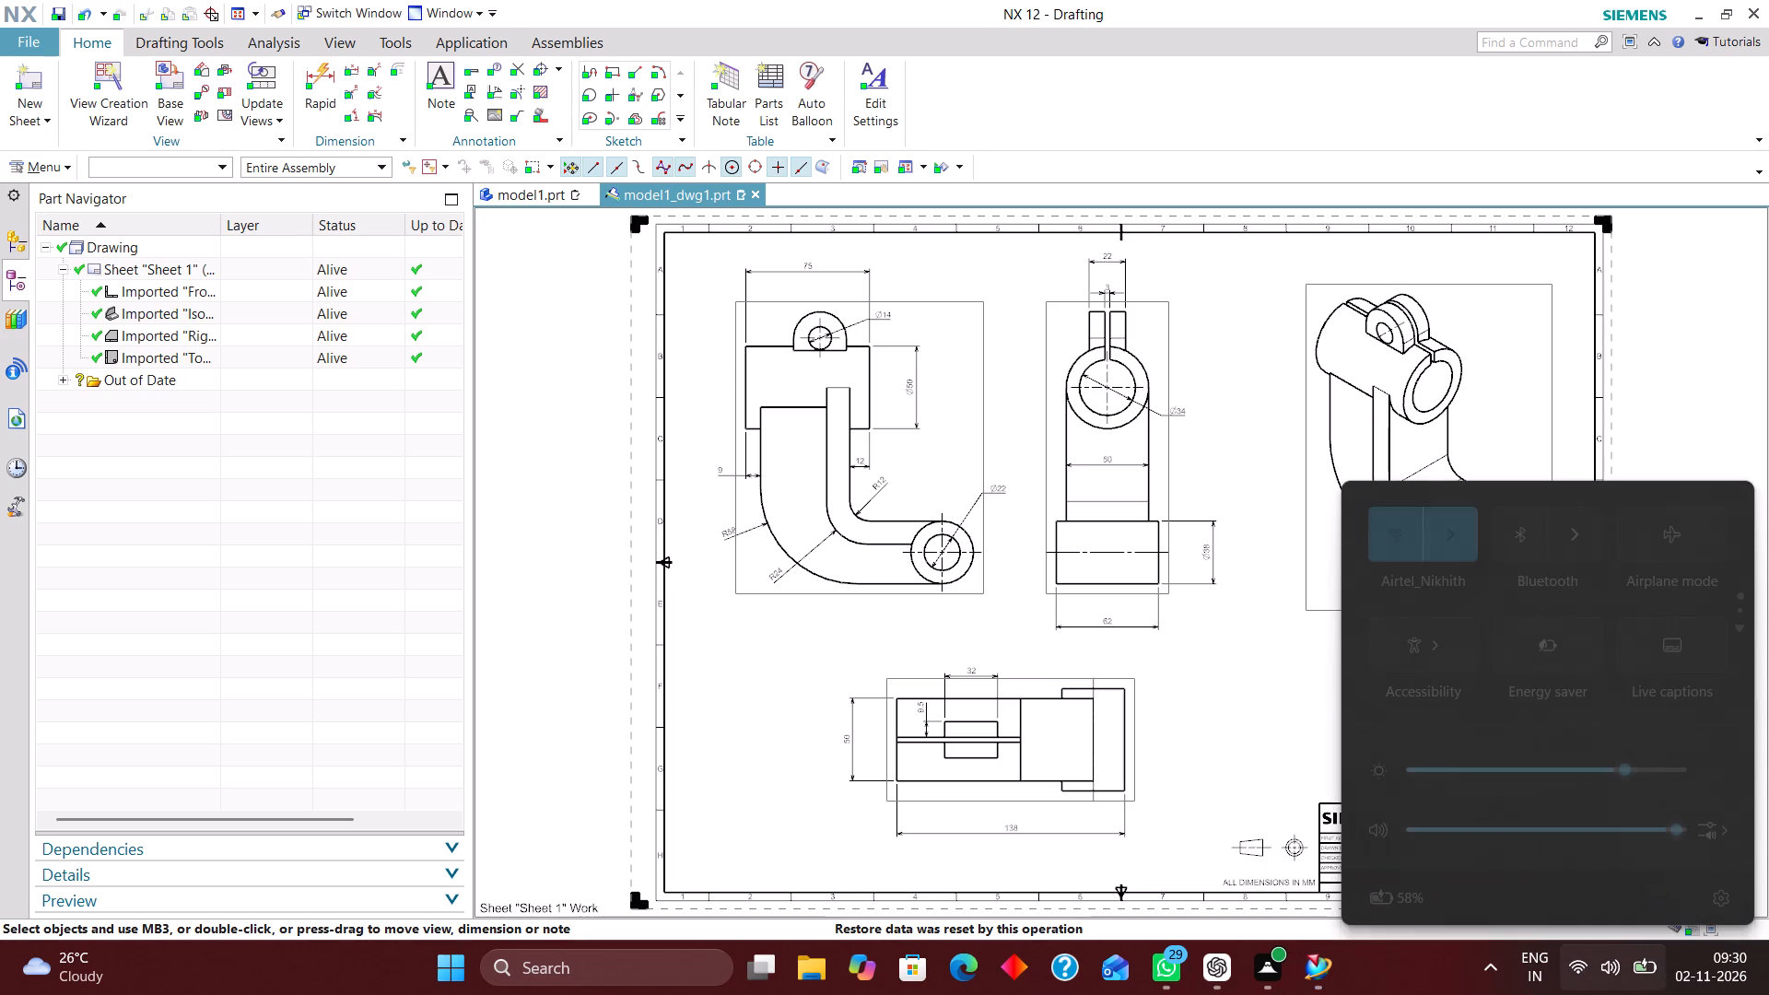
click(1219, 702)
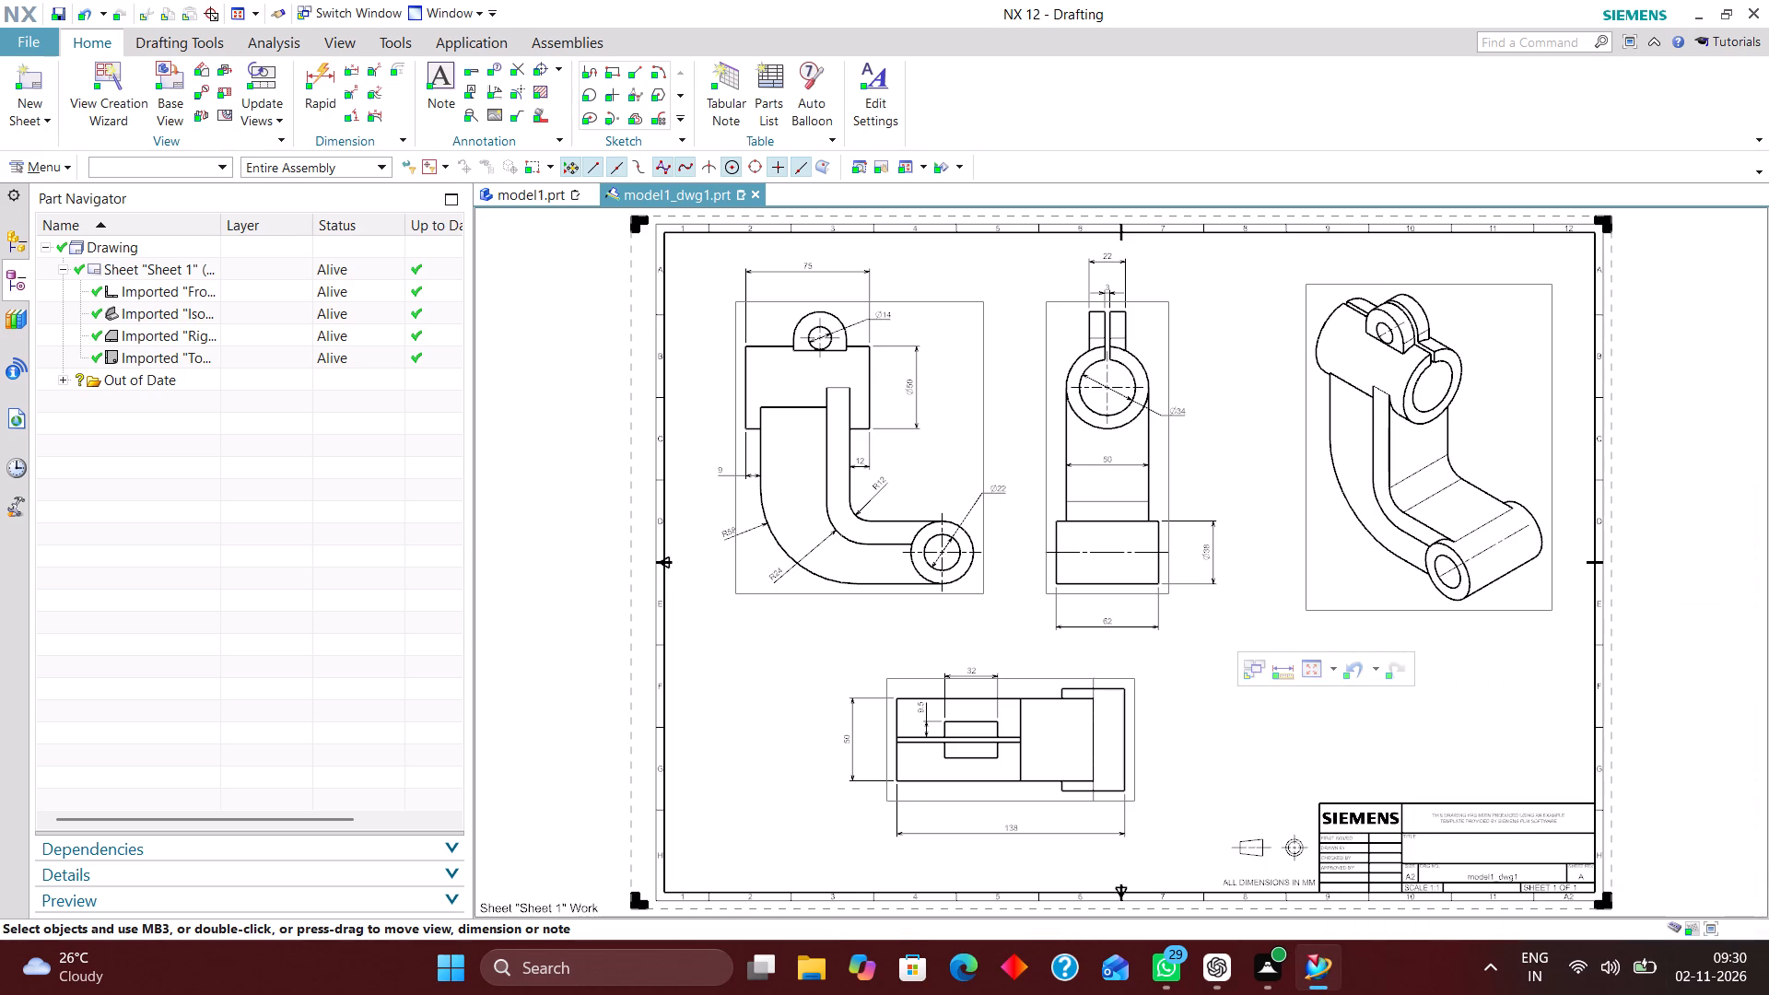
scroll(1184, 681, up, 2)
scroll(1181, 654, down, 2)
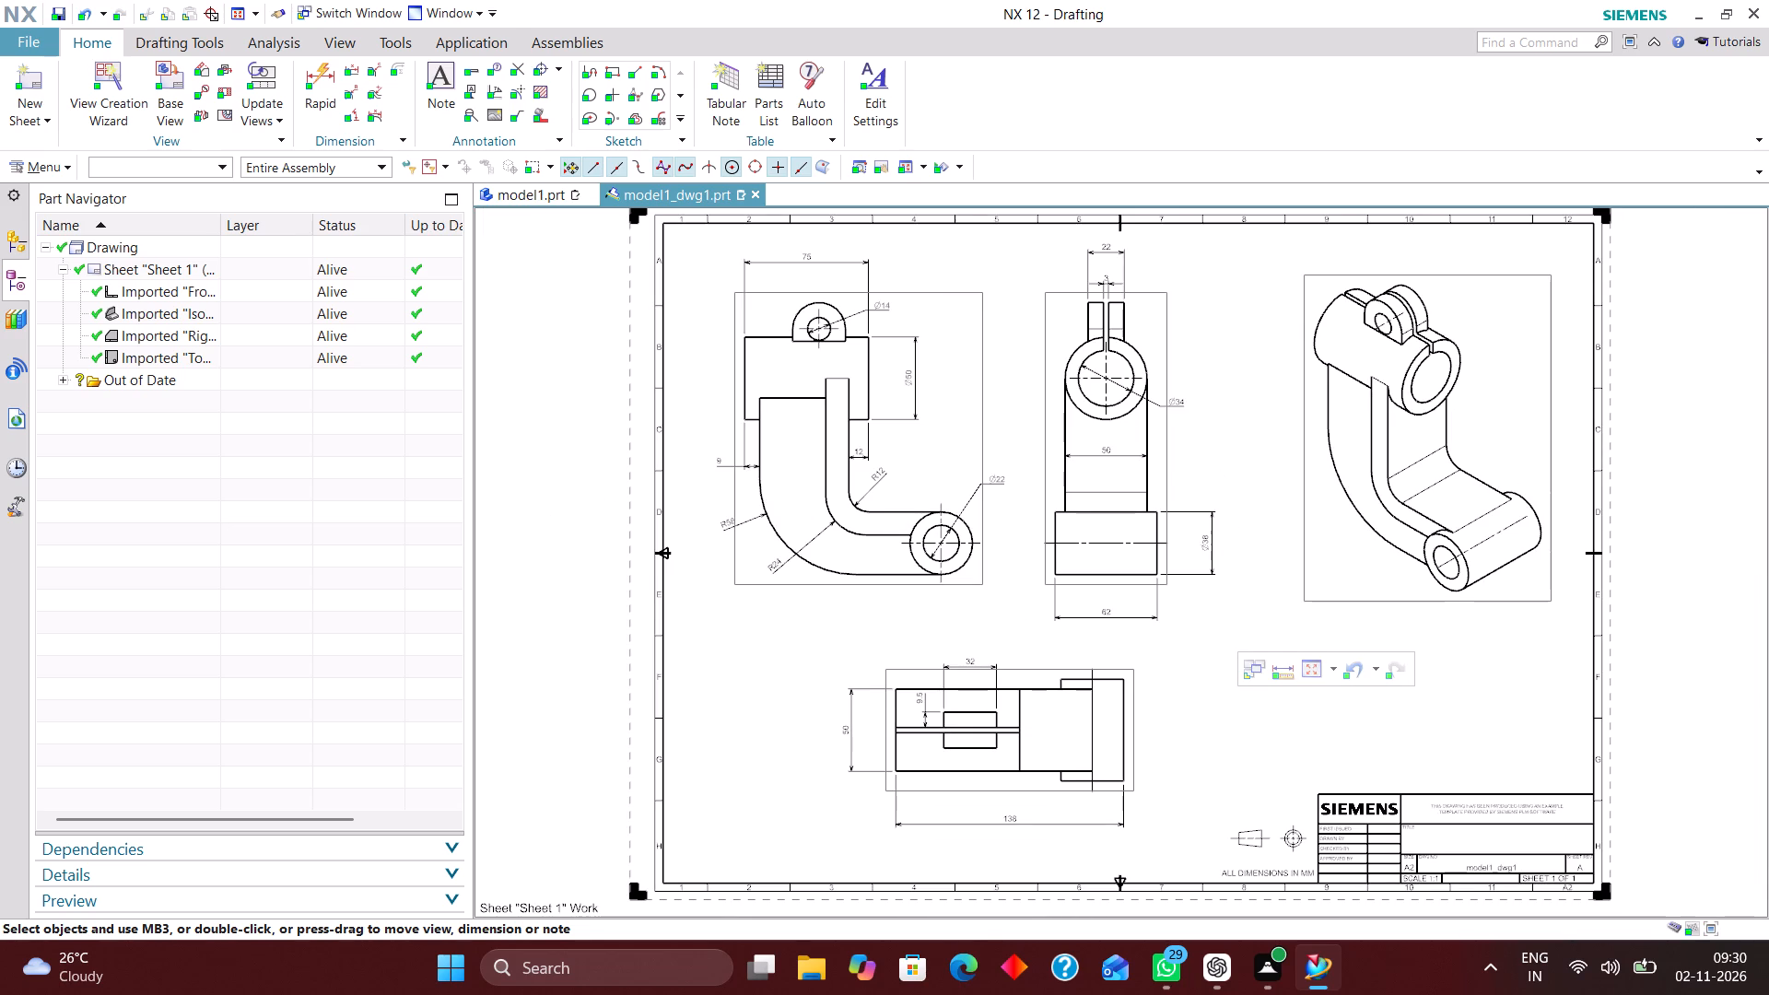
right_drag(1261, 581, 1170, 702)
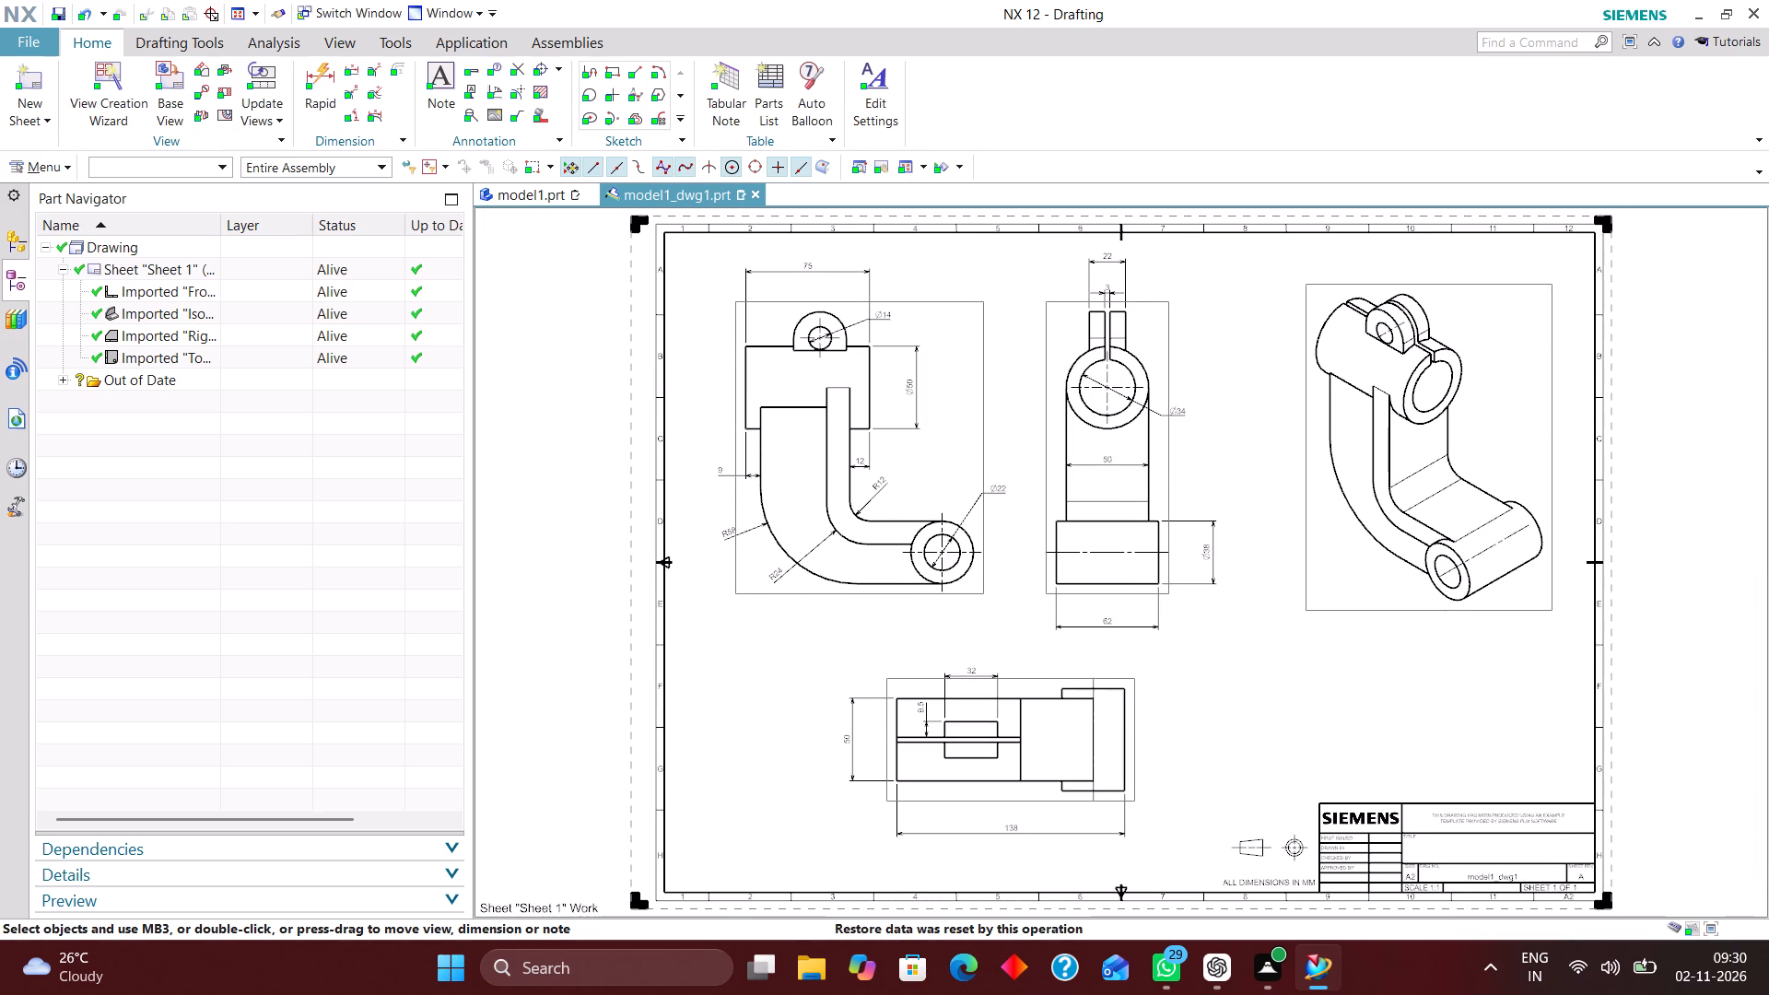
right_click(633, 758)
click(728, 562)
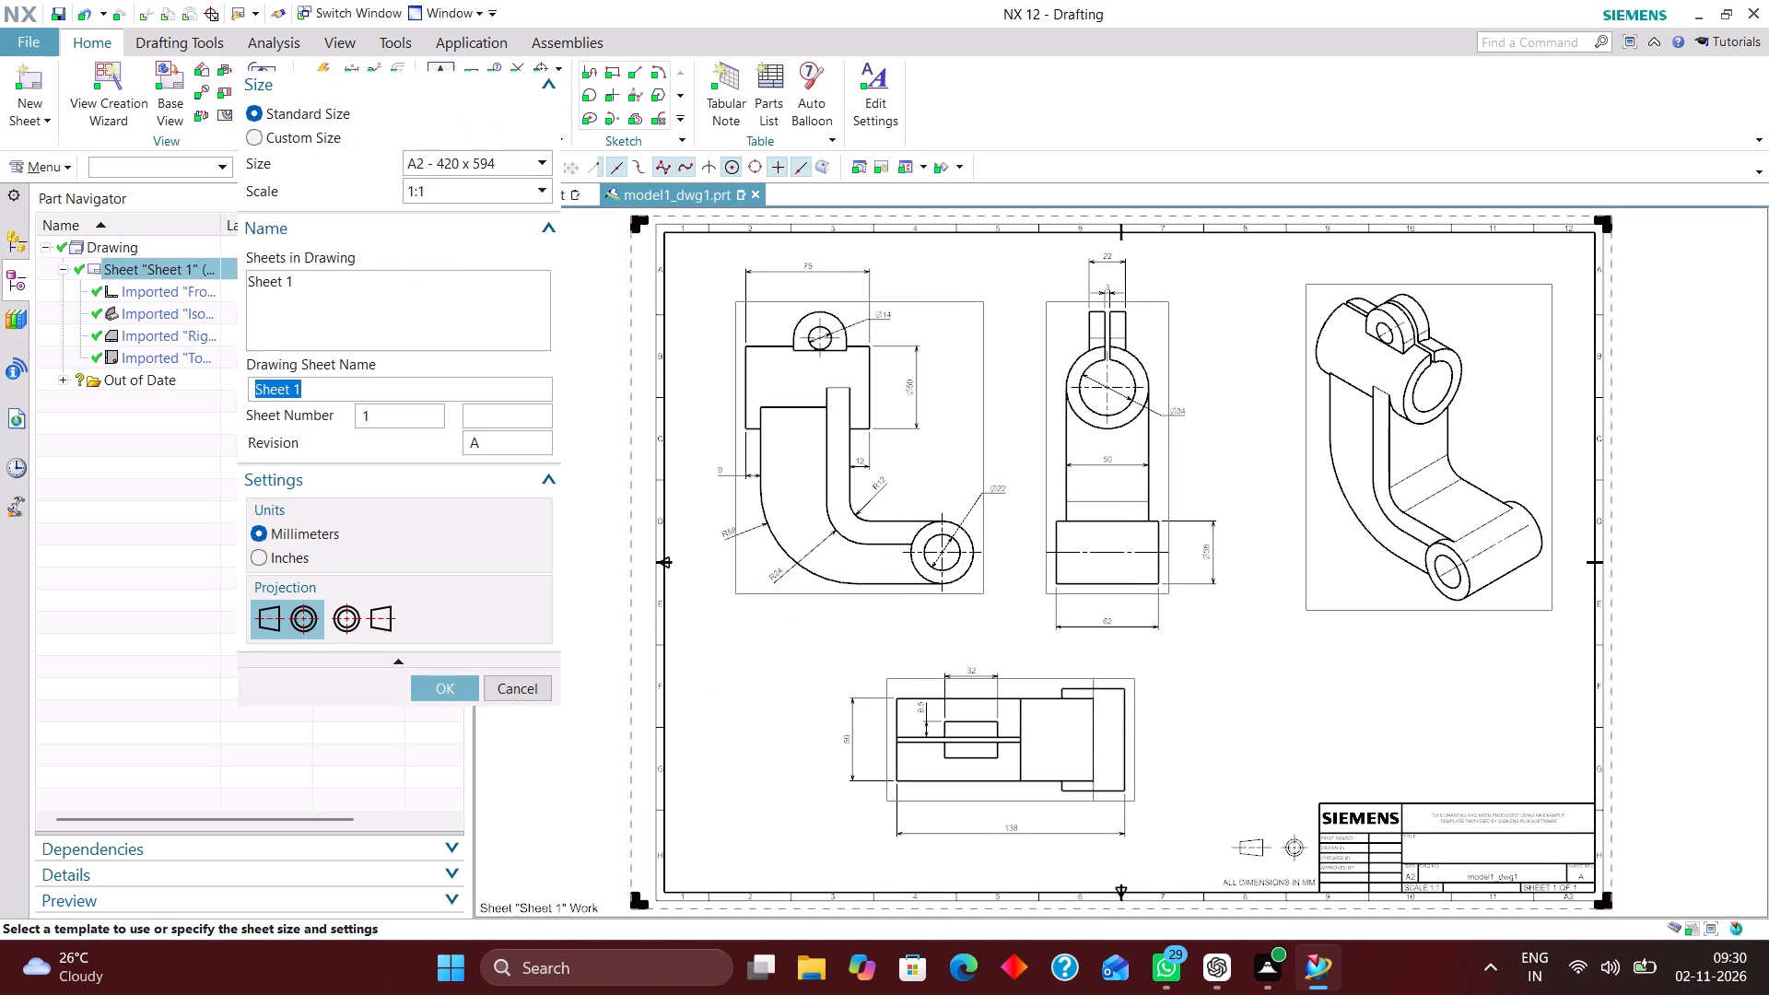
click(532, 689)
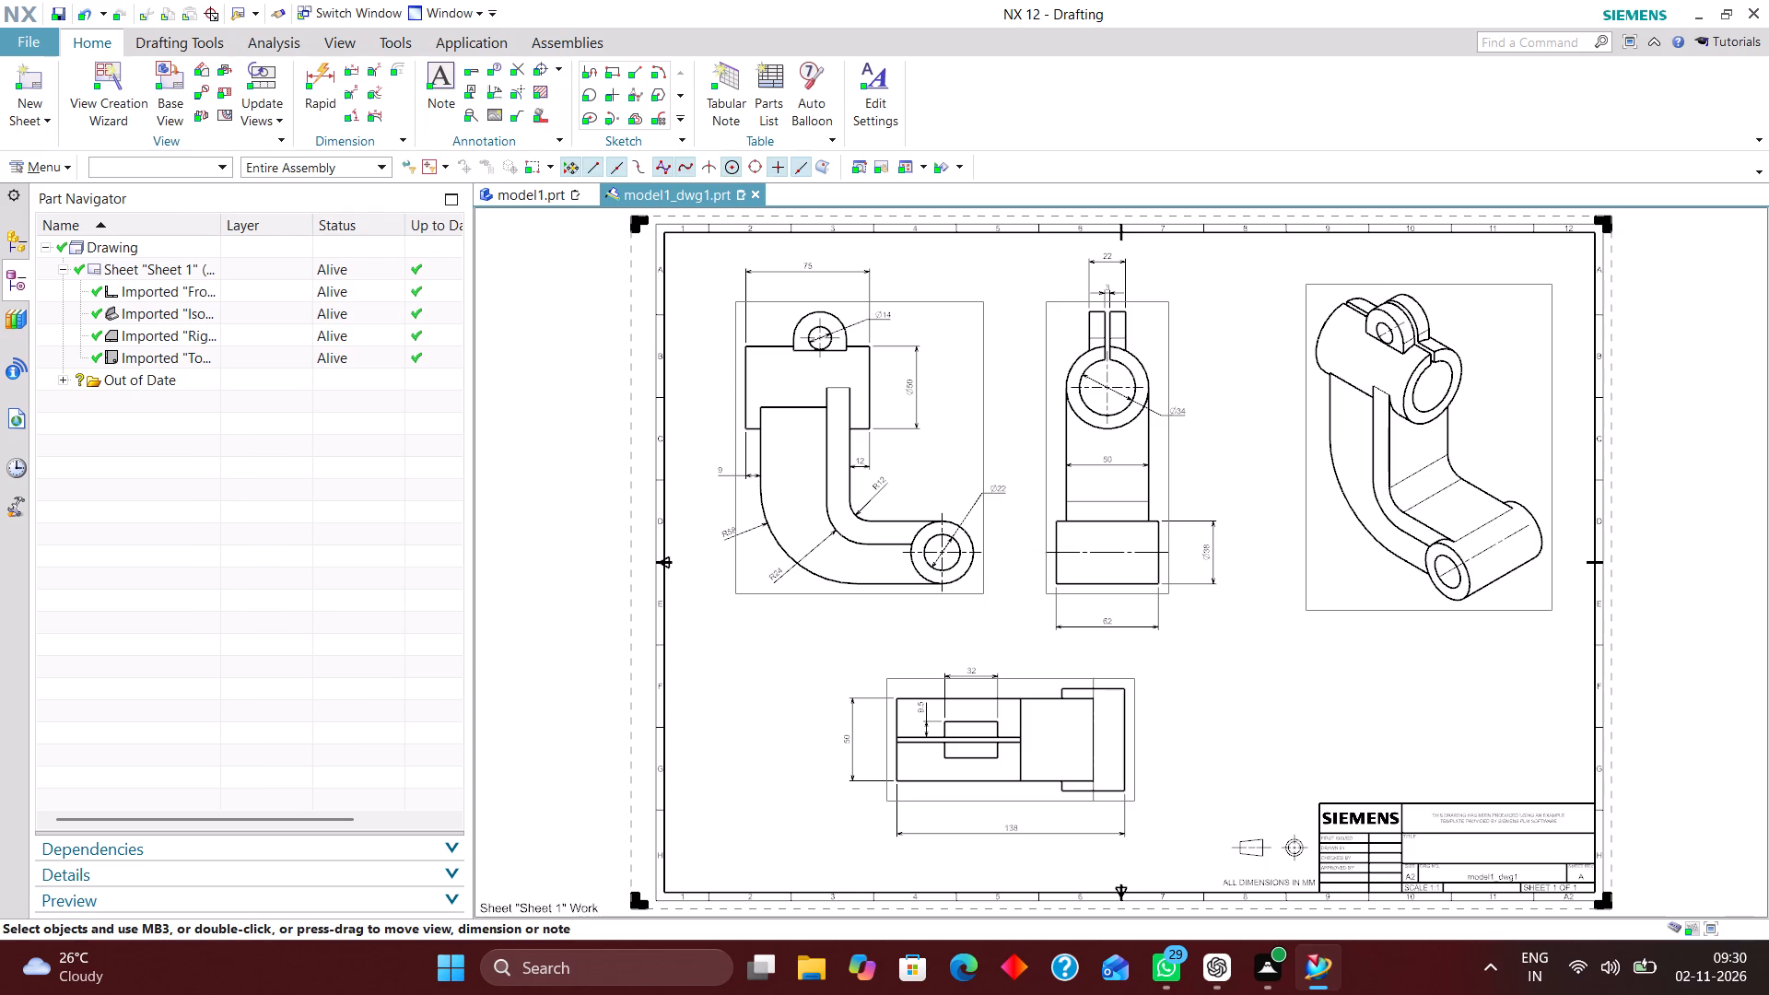
Show the isometric view's label below the view with the view label type set to Name.
right_click(1391, 614)
click(1478, 205)
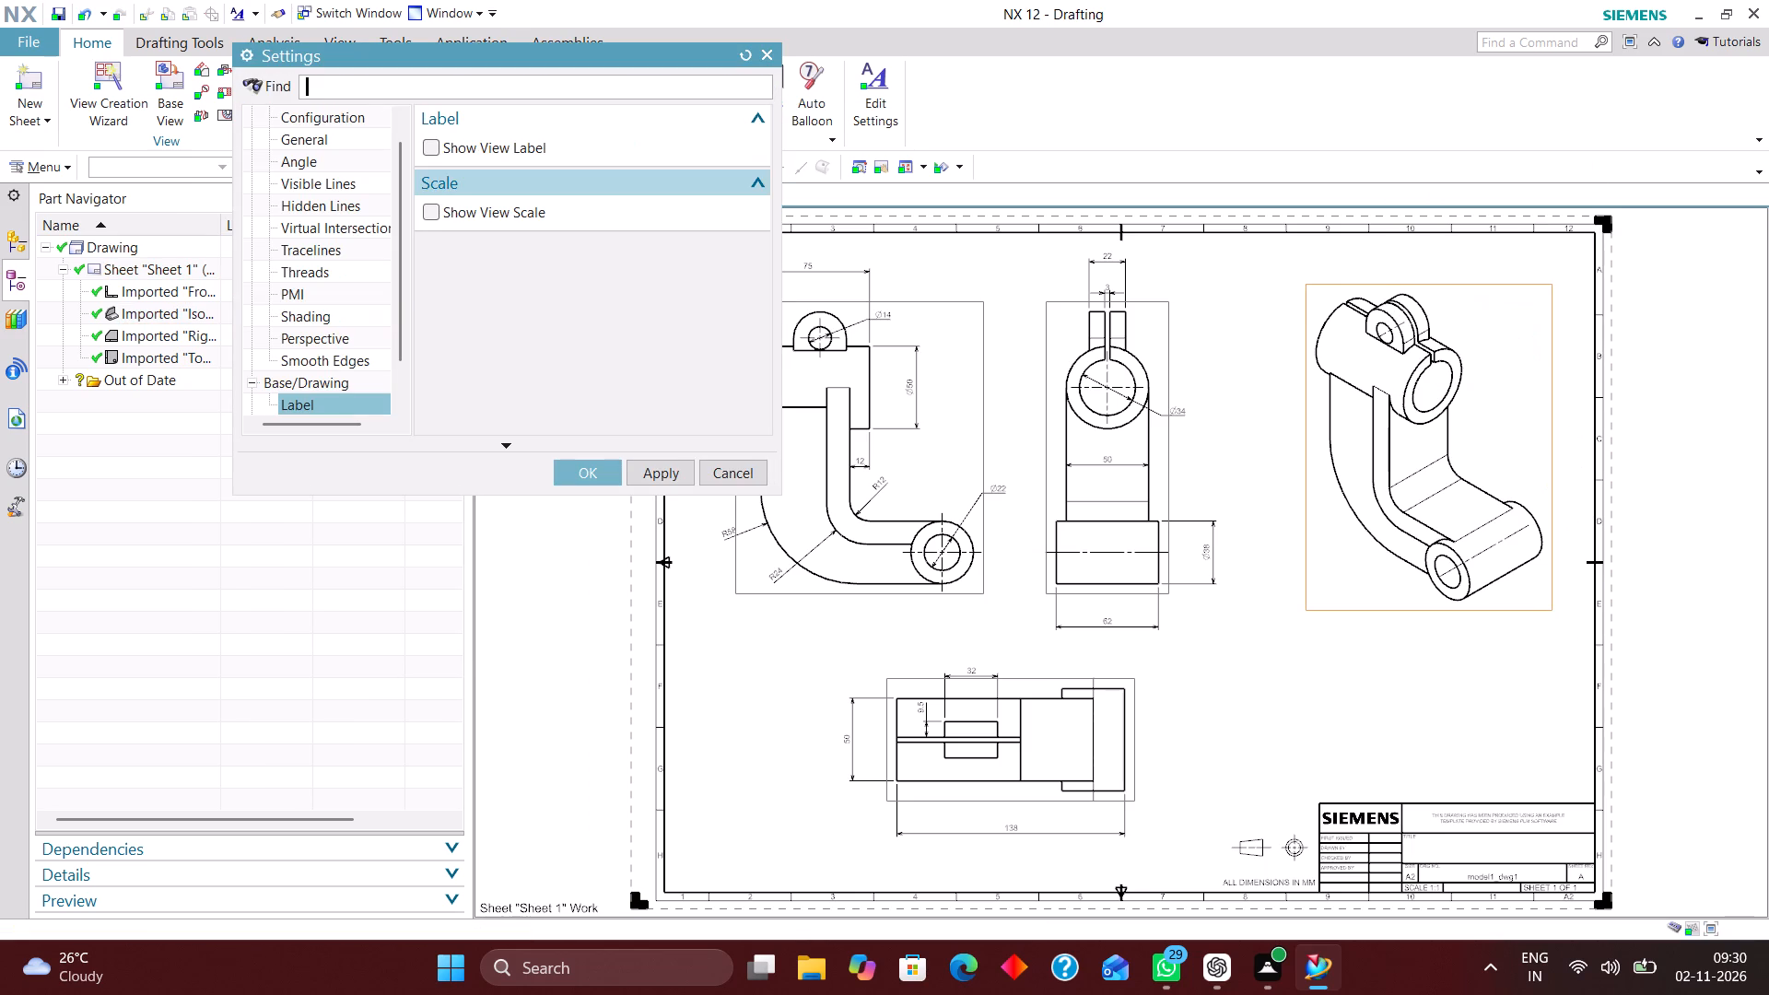
click(437, 150)
click(674, 240)
click(673, 257)
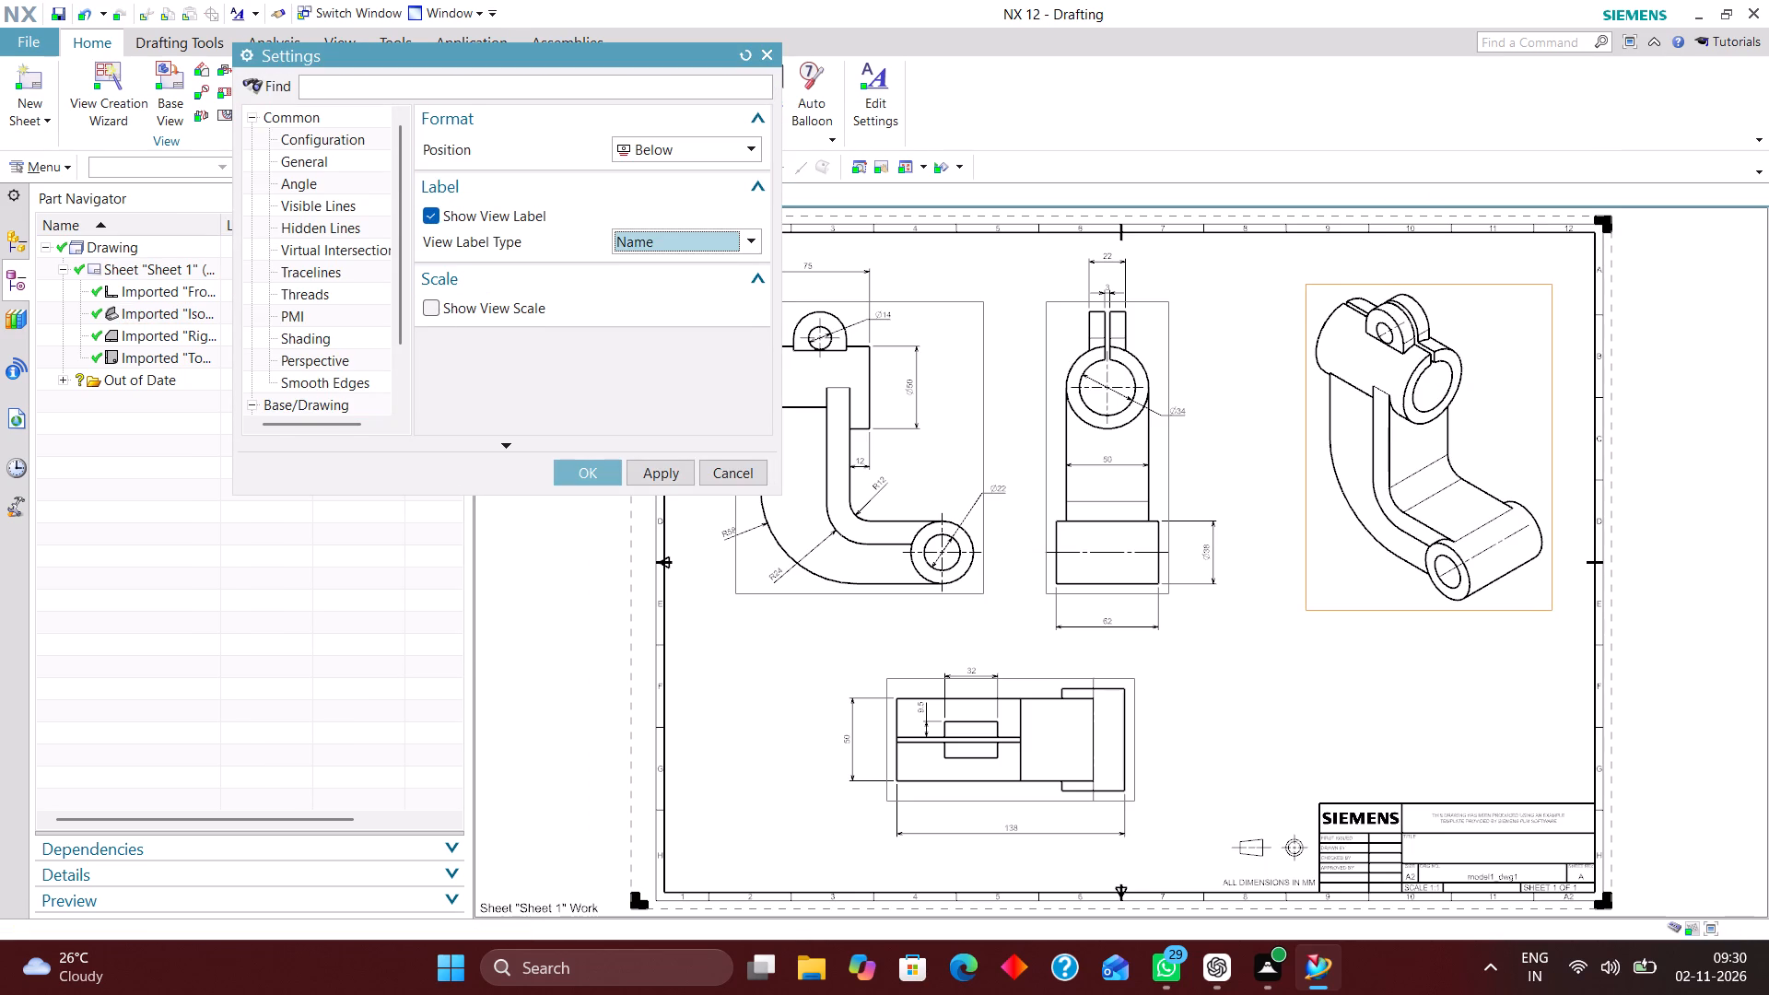
click(574, 476)
Show the right view's label below the view with the view label type set to Name.
scroll(1177, 634, up, 2)
right_click(1116, 575)
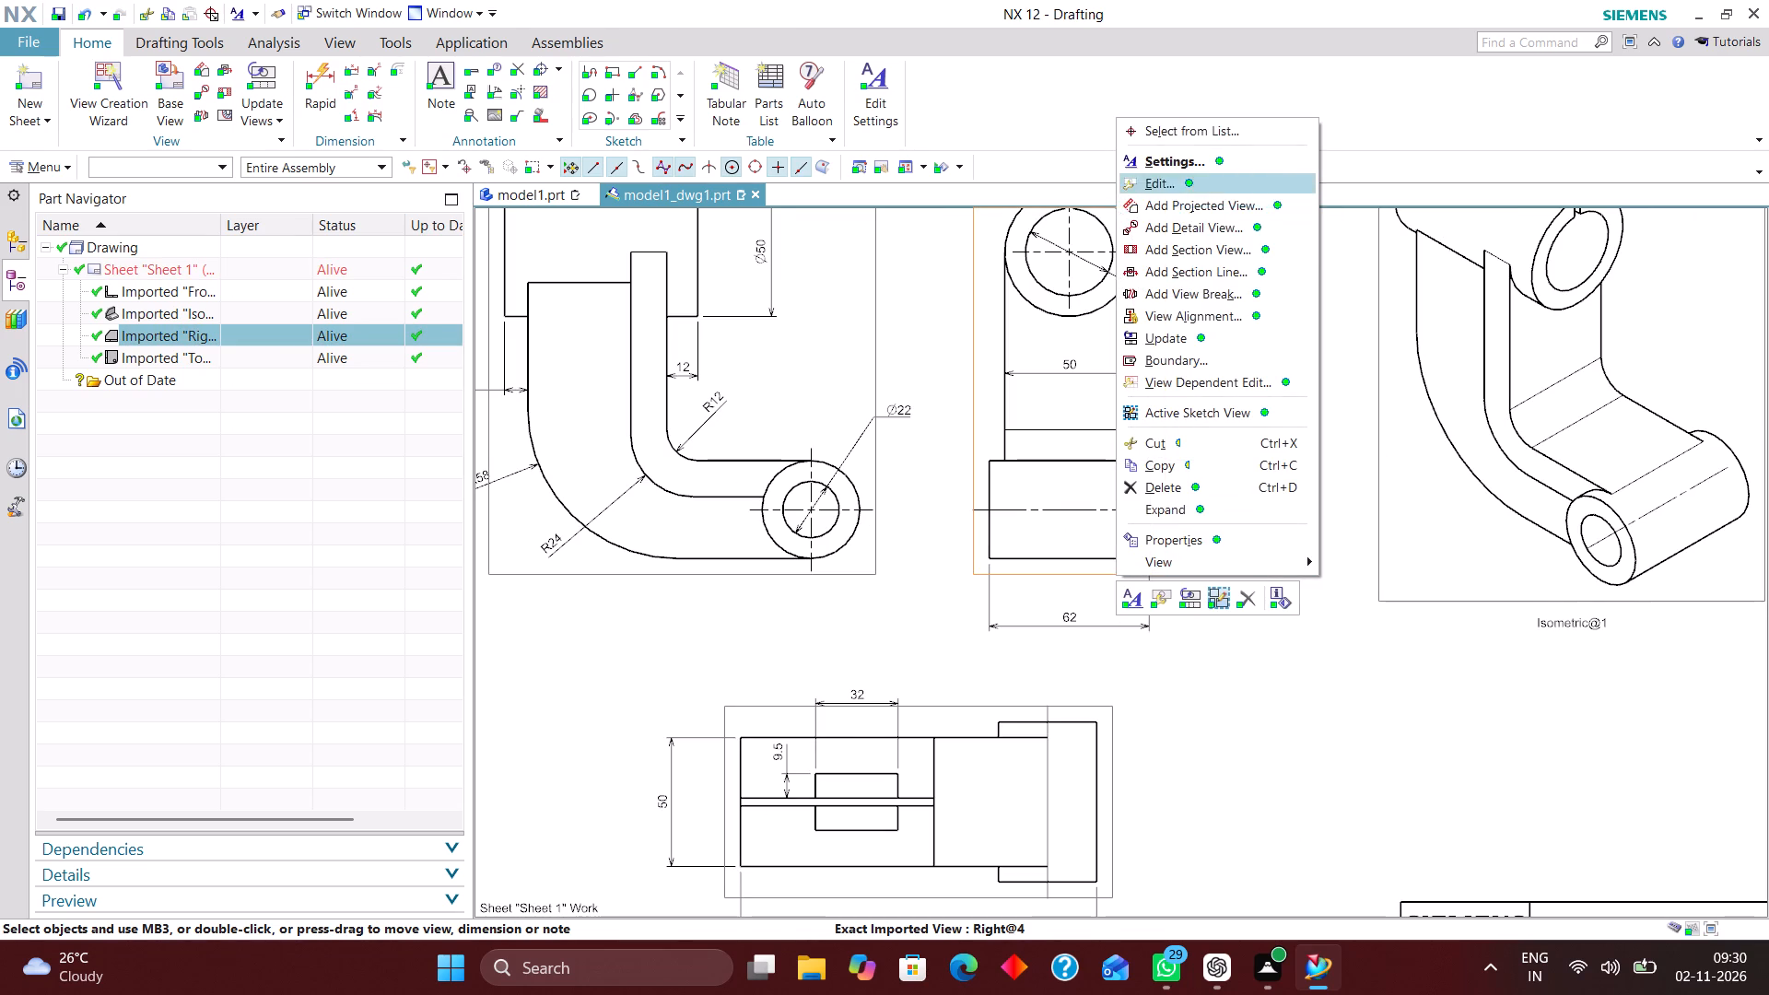
click(1191, 164)
click(431, 142)
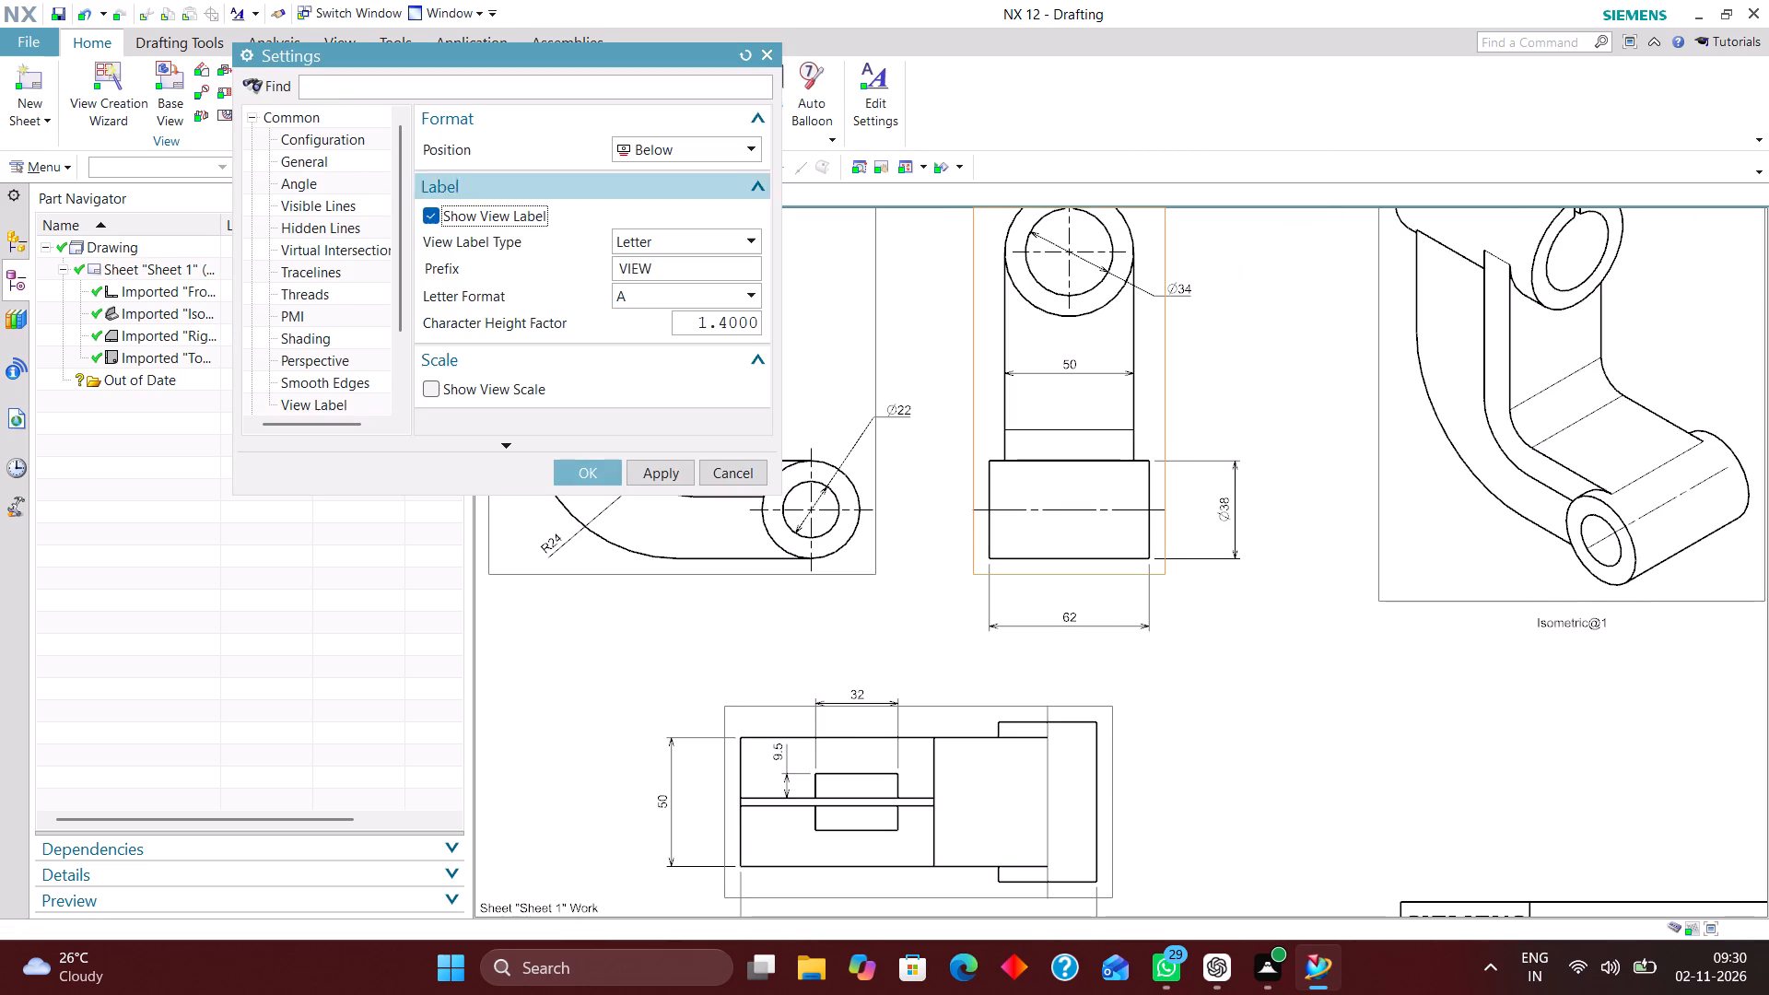
click(681, 239)
click(671, 258)
click(584, 475)
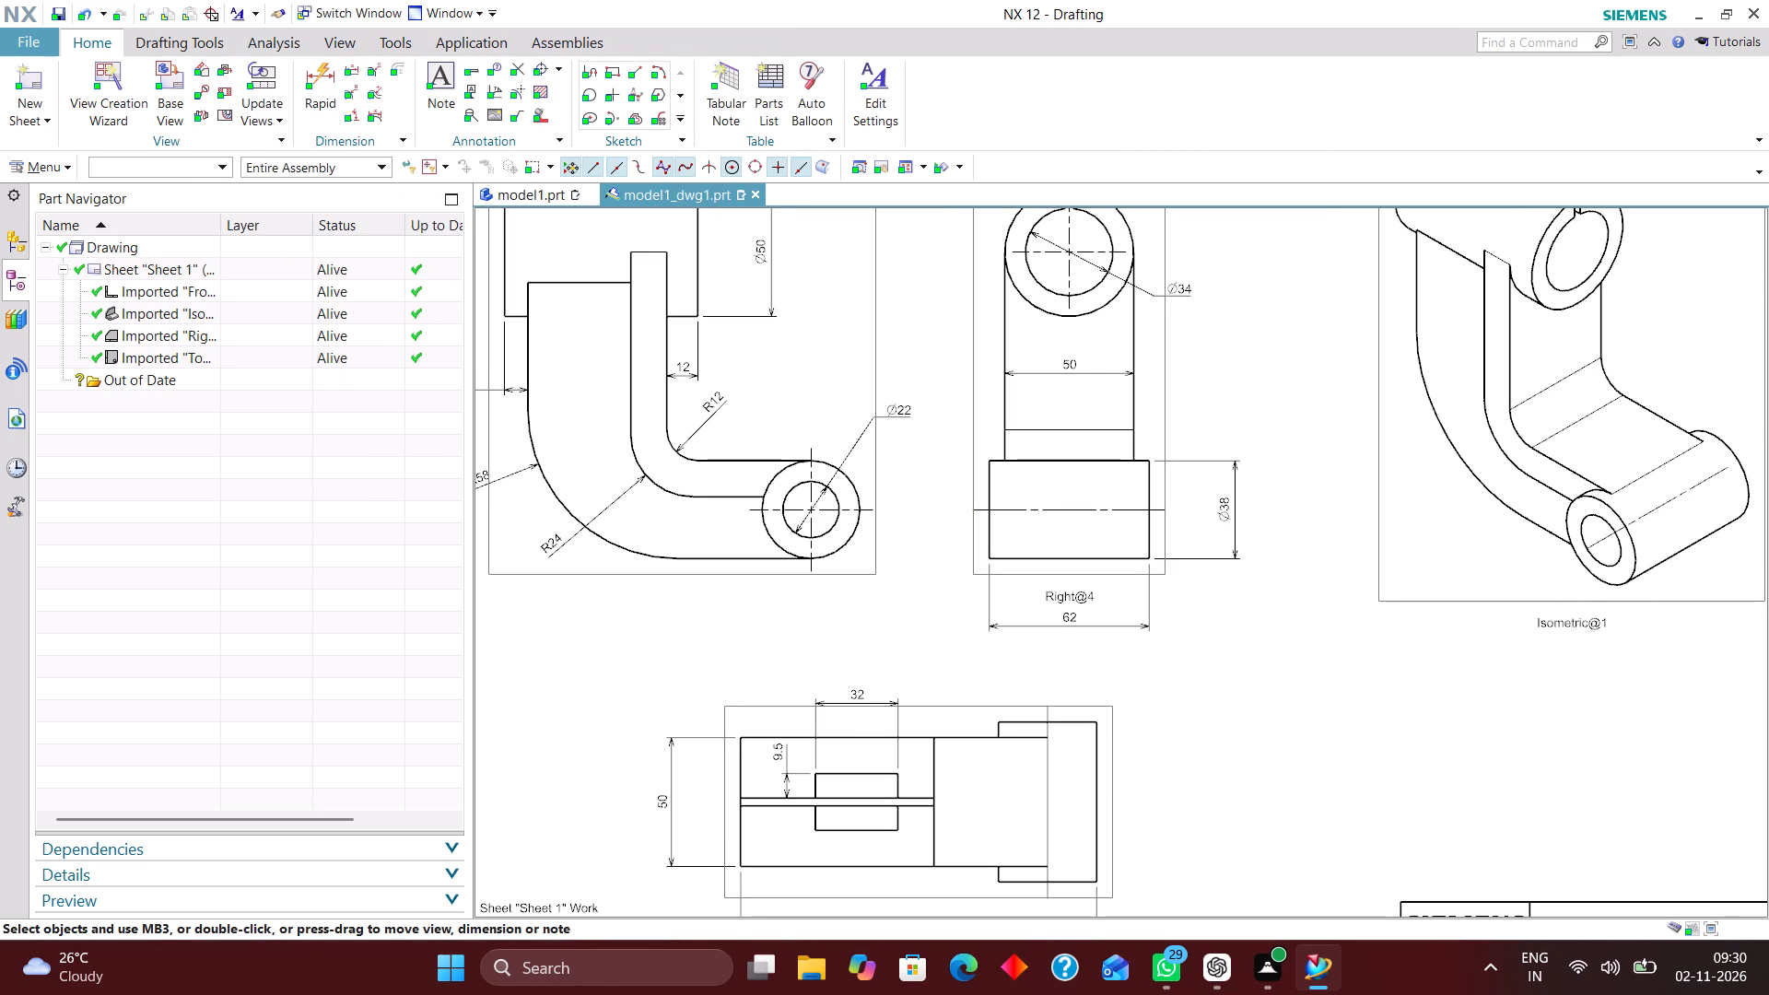
Show the front view's label below the view with the view label type set to Name.
right_click(628, 578)
click(691, 170)
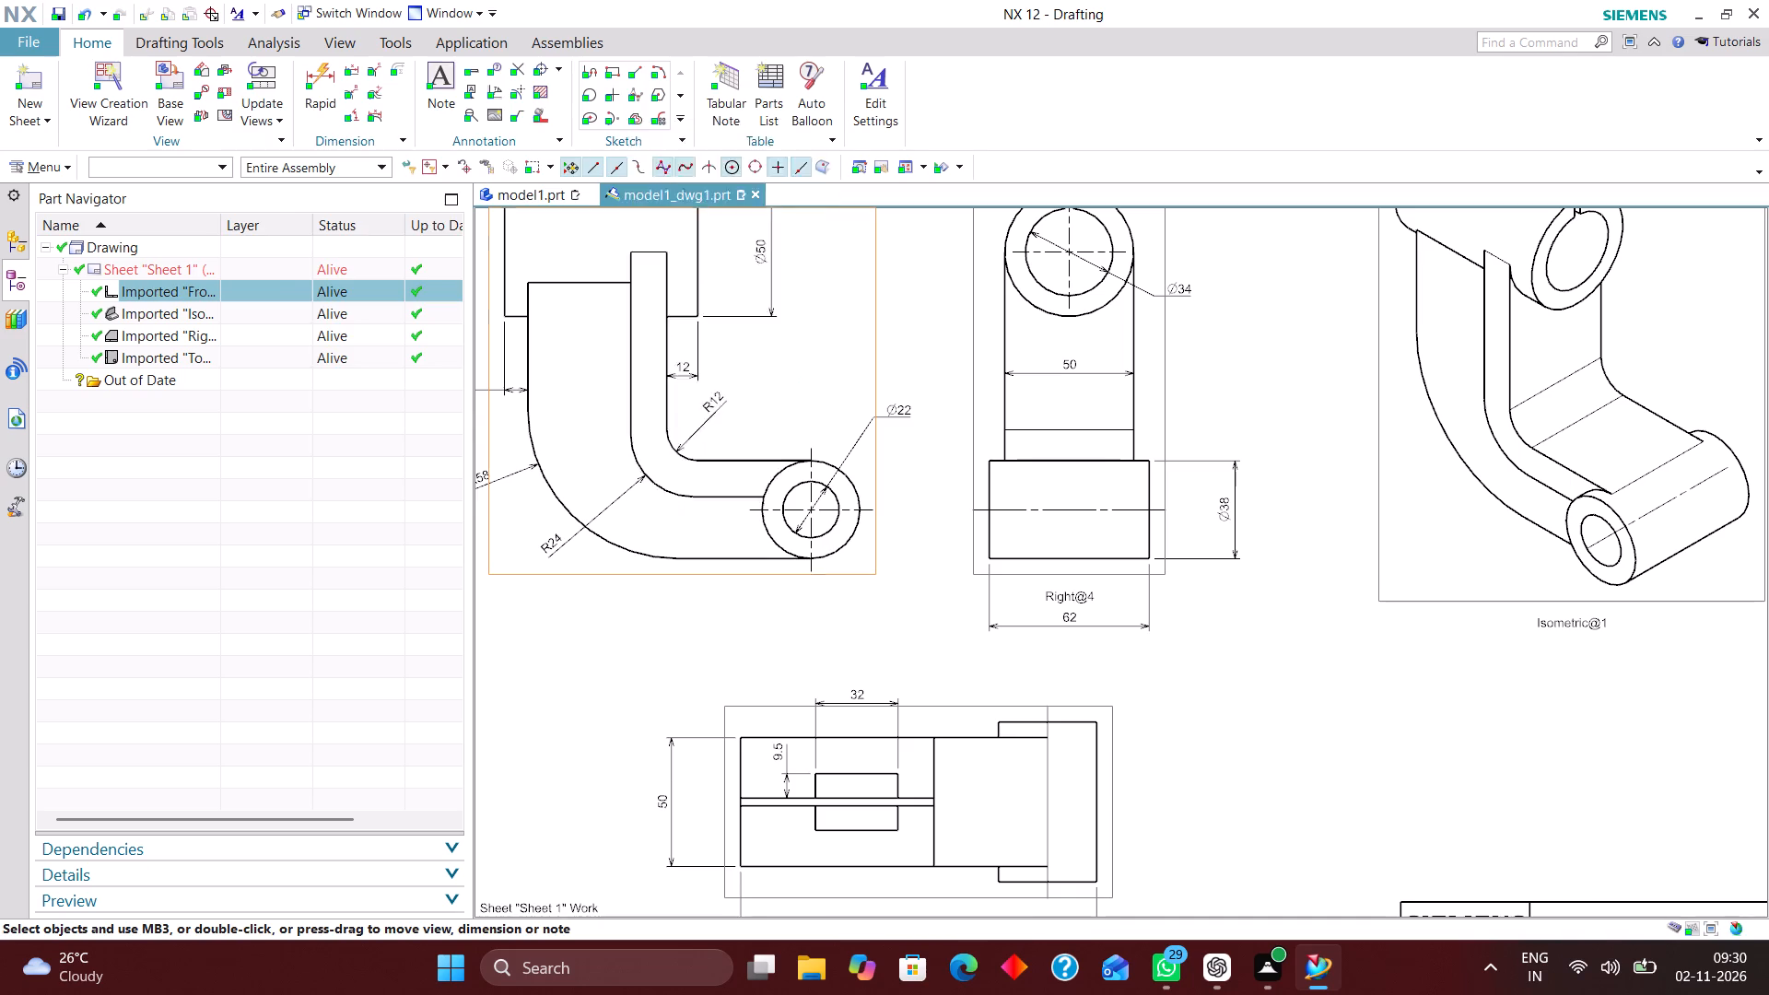
click(434, 146)
click(658, 235)
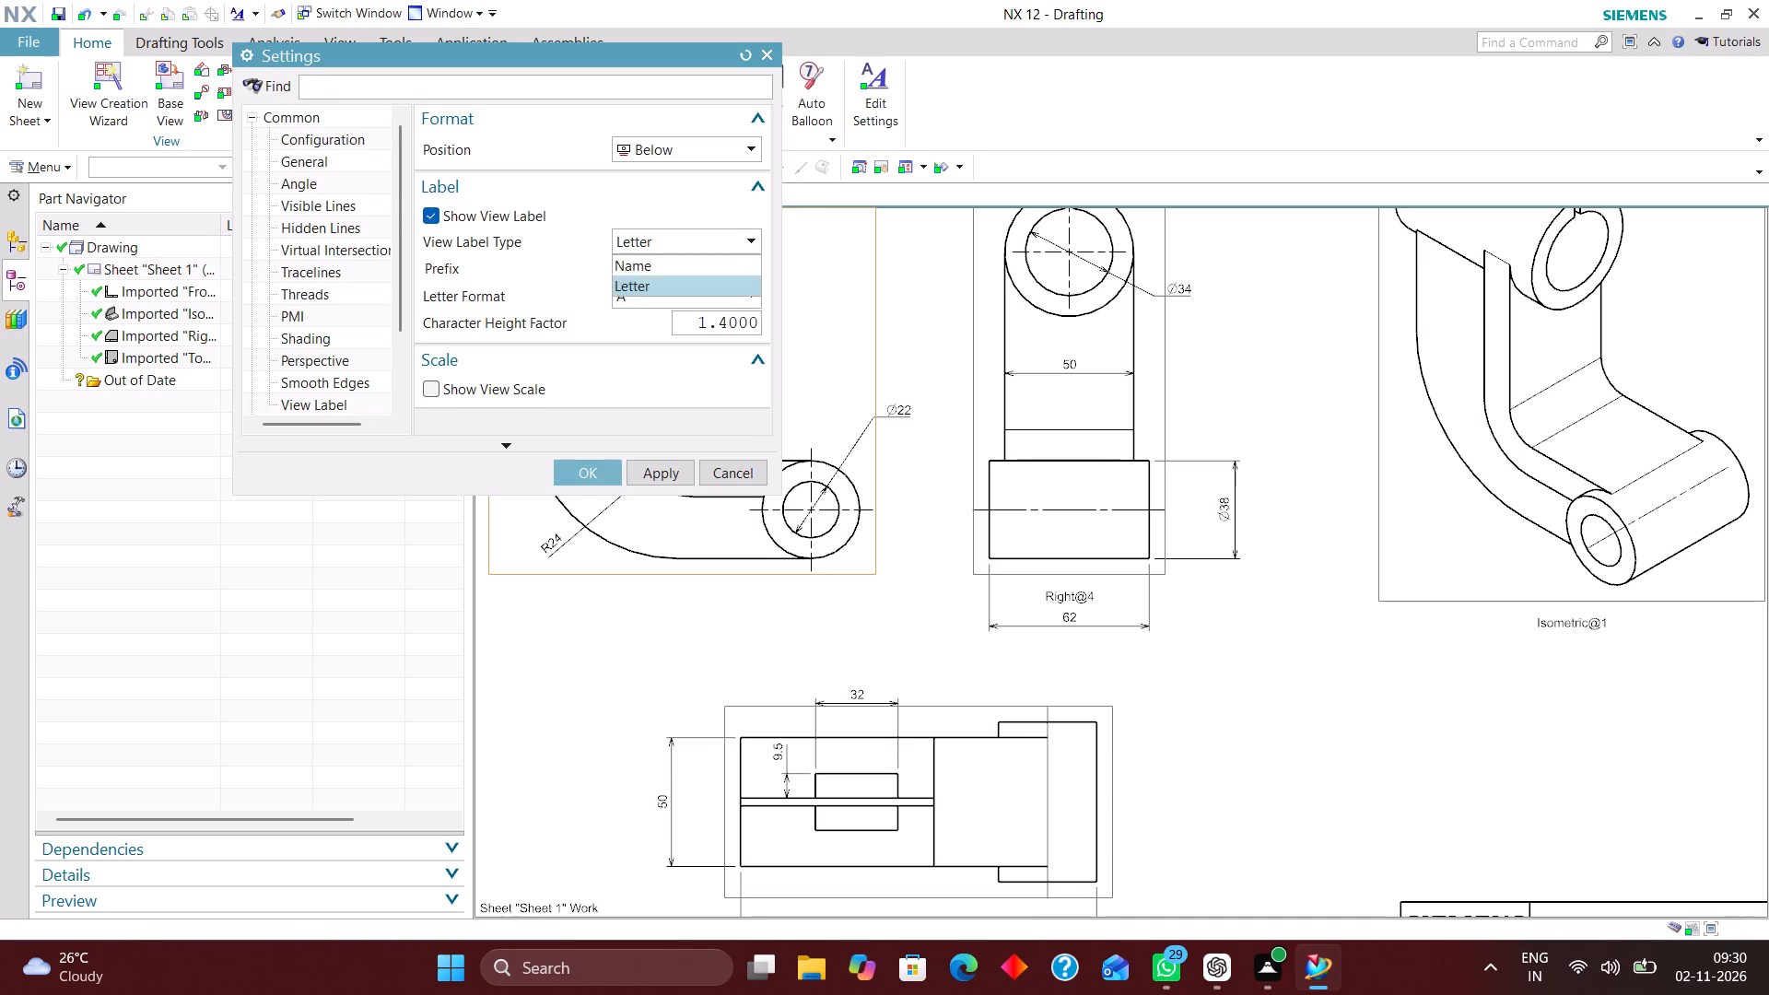
click(658, 256)
click(593, 475)
Show the top view's label below the view with the view label type set to Name.
scroll(715, 430, down, 3)
scroll(791, 660, up, 2)
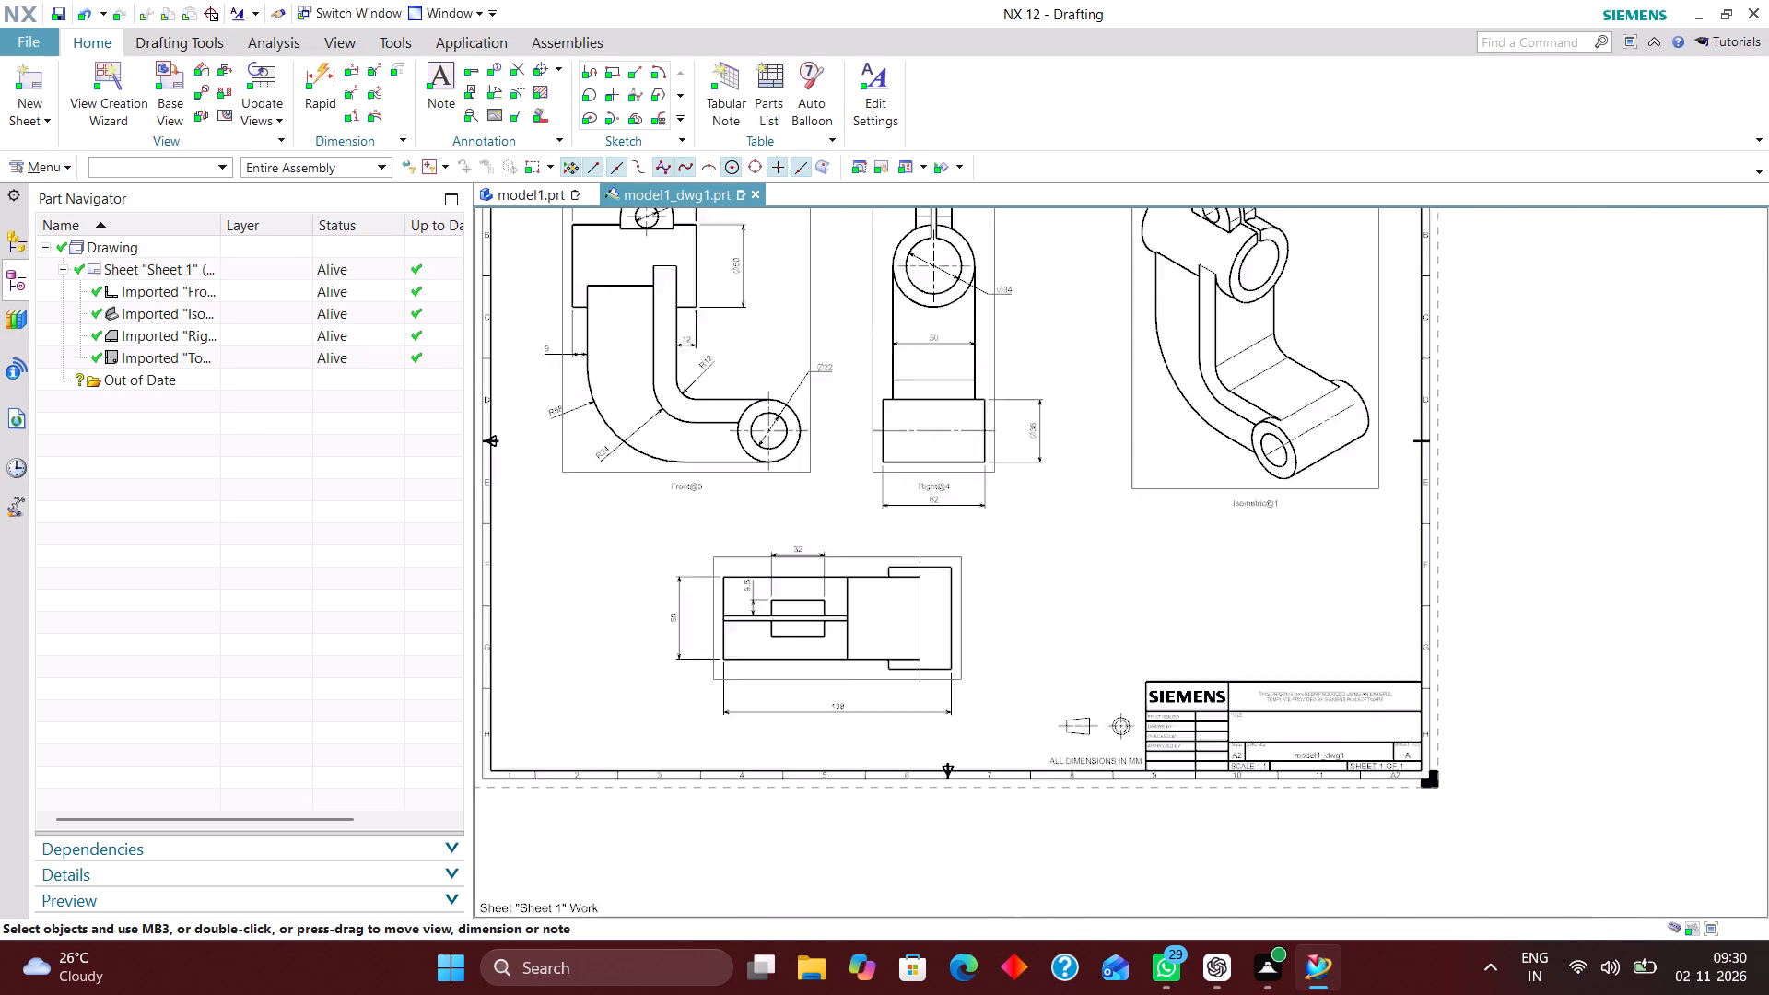
scroll(792, 665, up, 2)
right_click(814, 692)
click(899, 281)
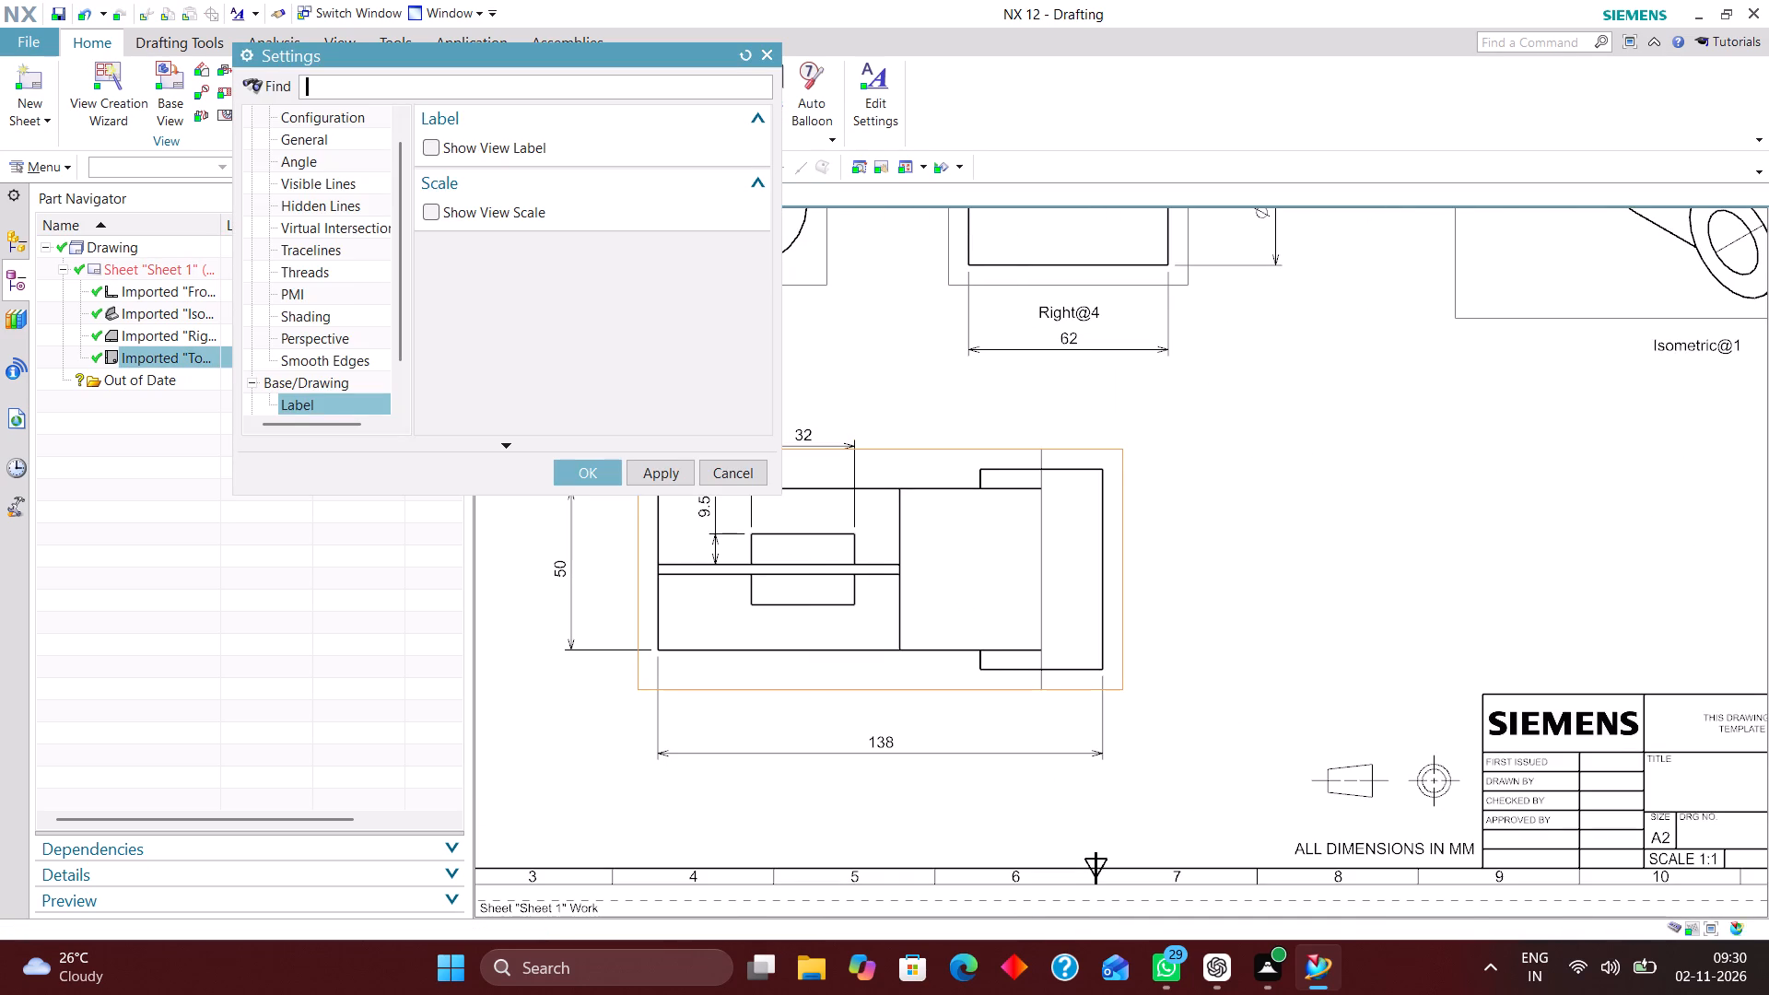
click(430, 149)
click(687, 238)
click(679, 252)
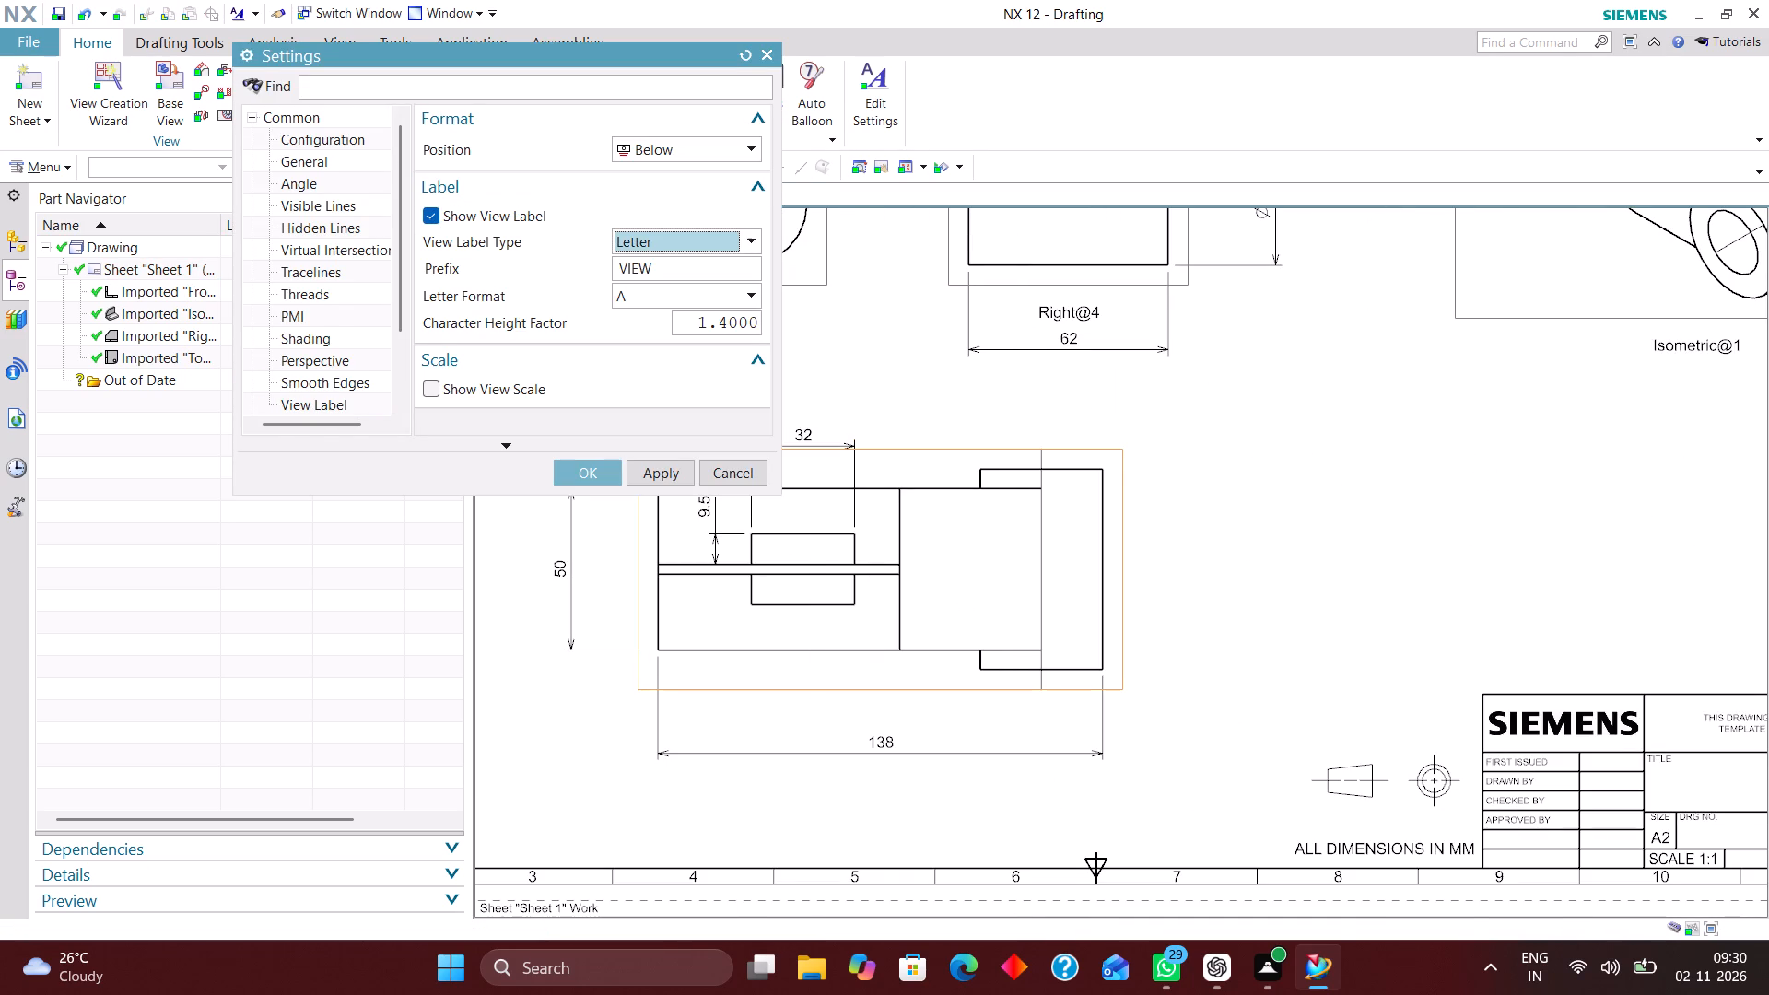
click(726, 242)
click(699, 267)
click(589, 470)
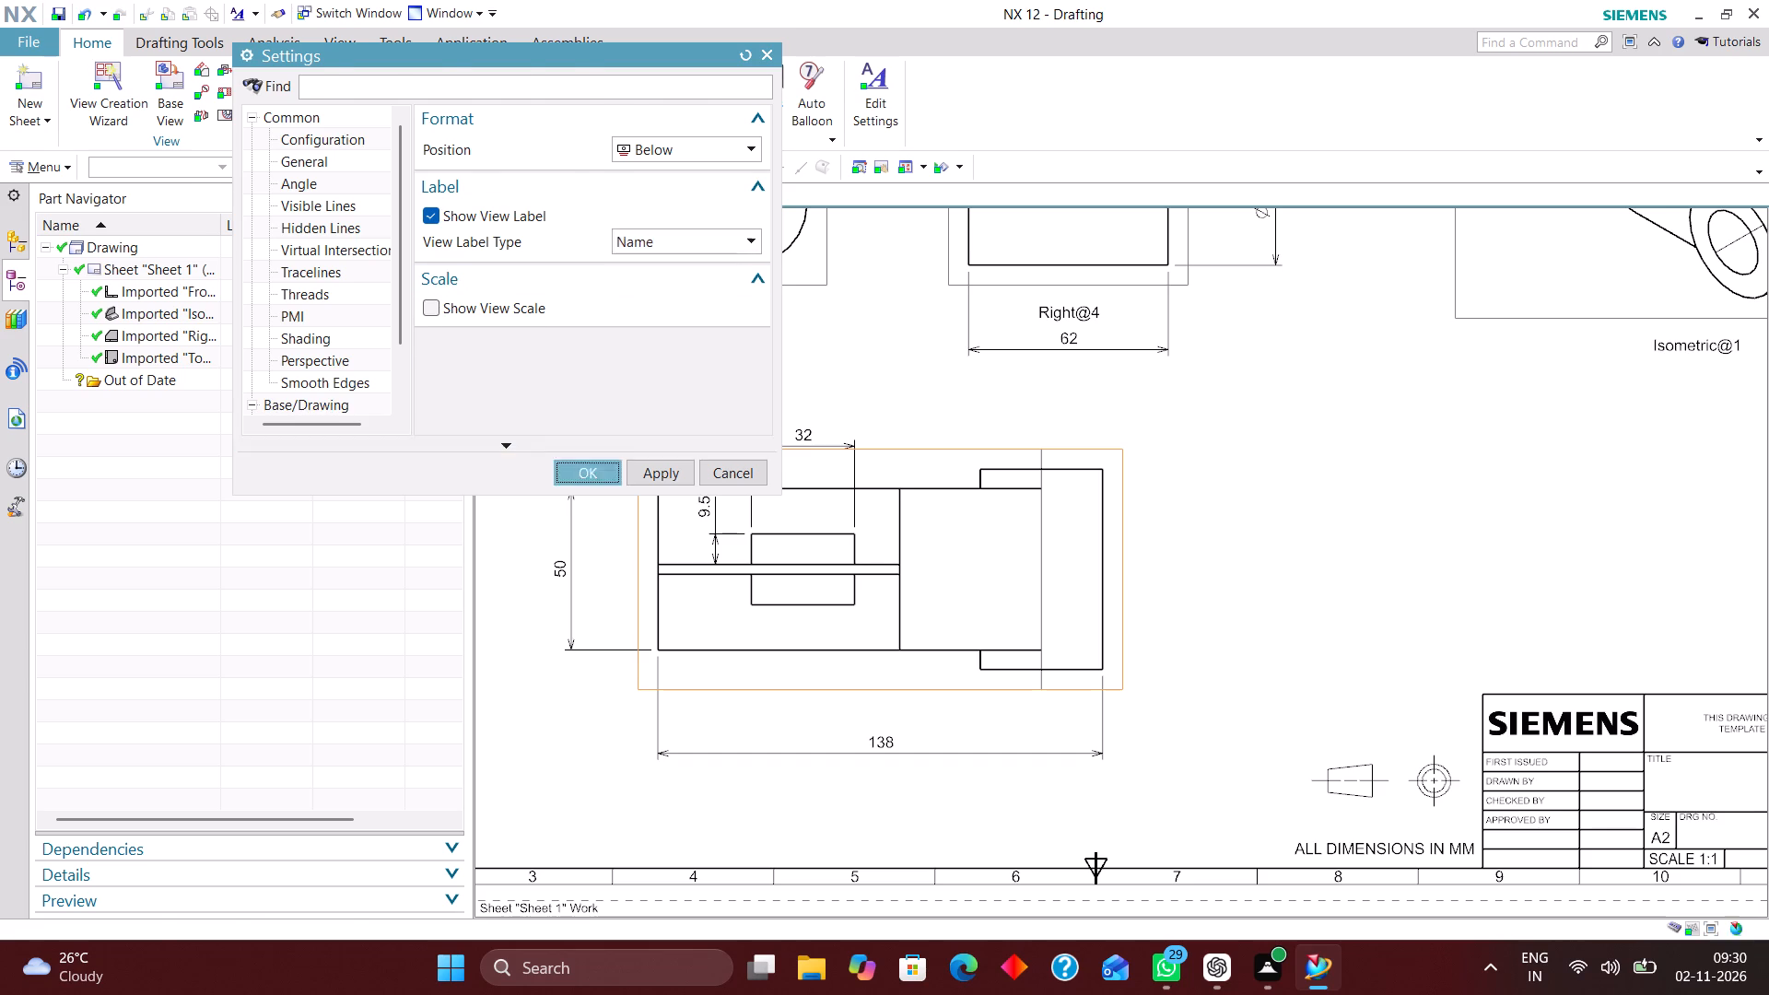
Rename the isometric view as ISOMETRIC VIEW.
scroll(743, 750, down, 3)
scroll(1028, 638, up, 1)
right_drag(1047, 573, 943, 690)
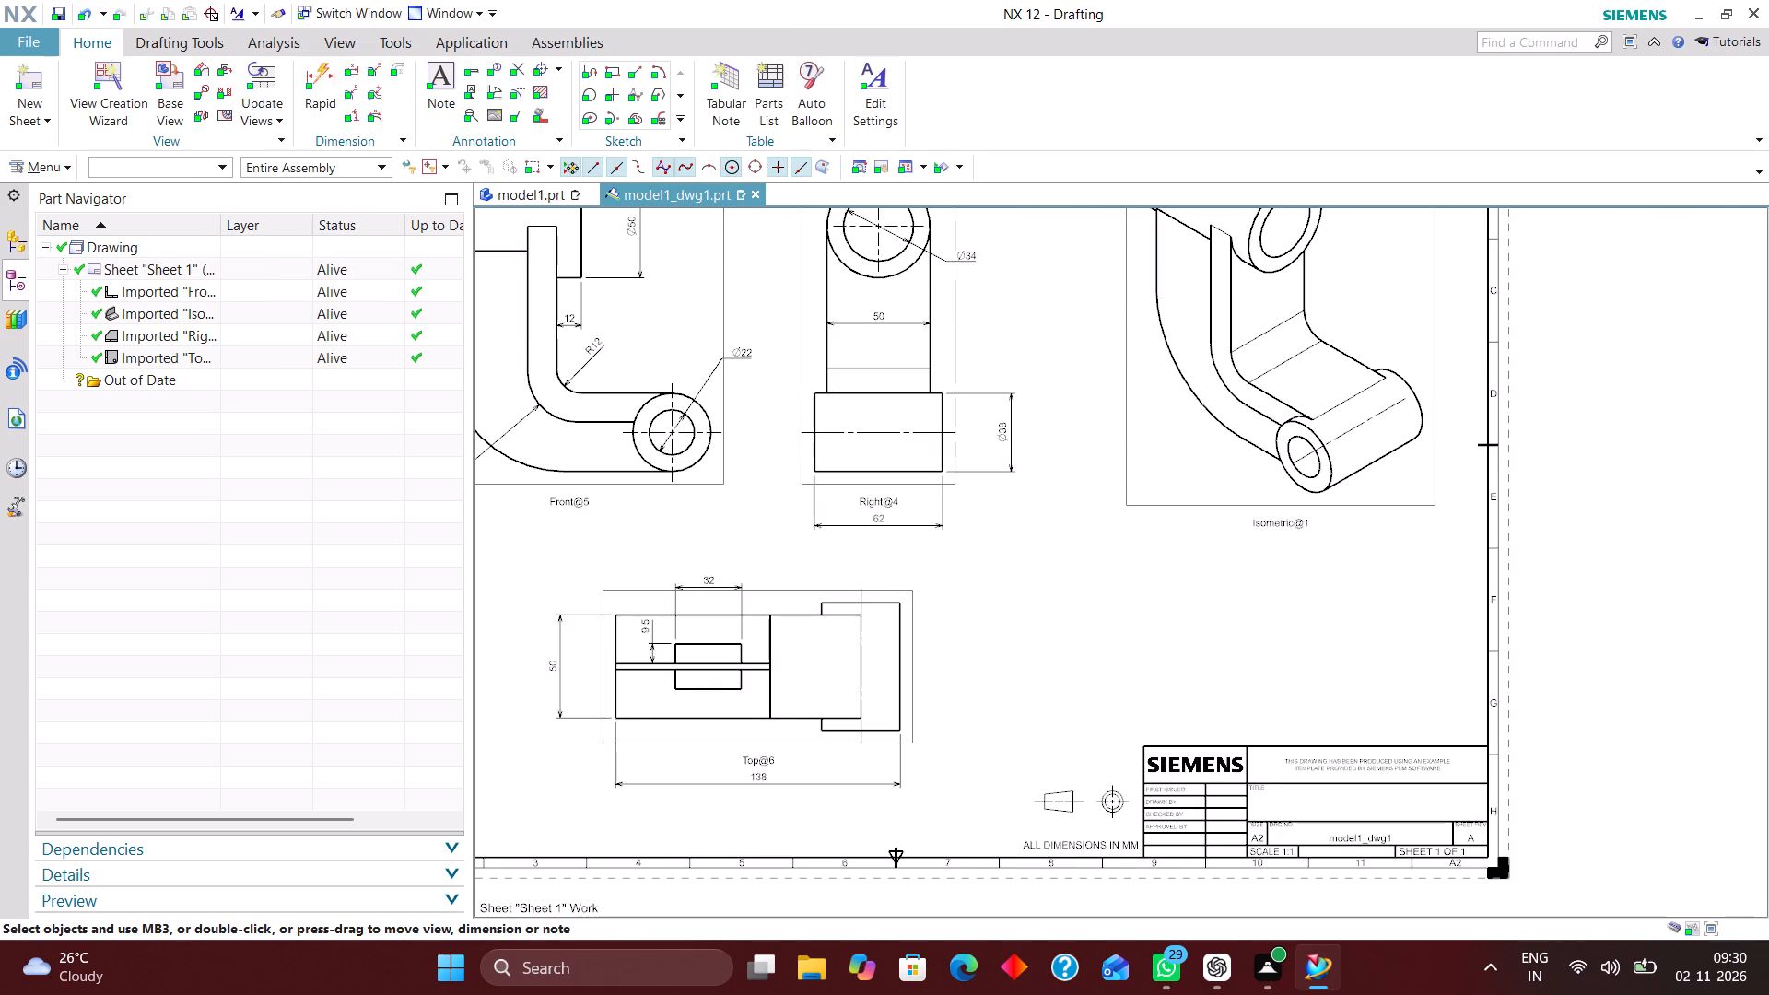
right_drag(943, 690, 928, 711)
click(237, 312)
right_click(238, 310)
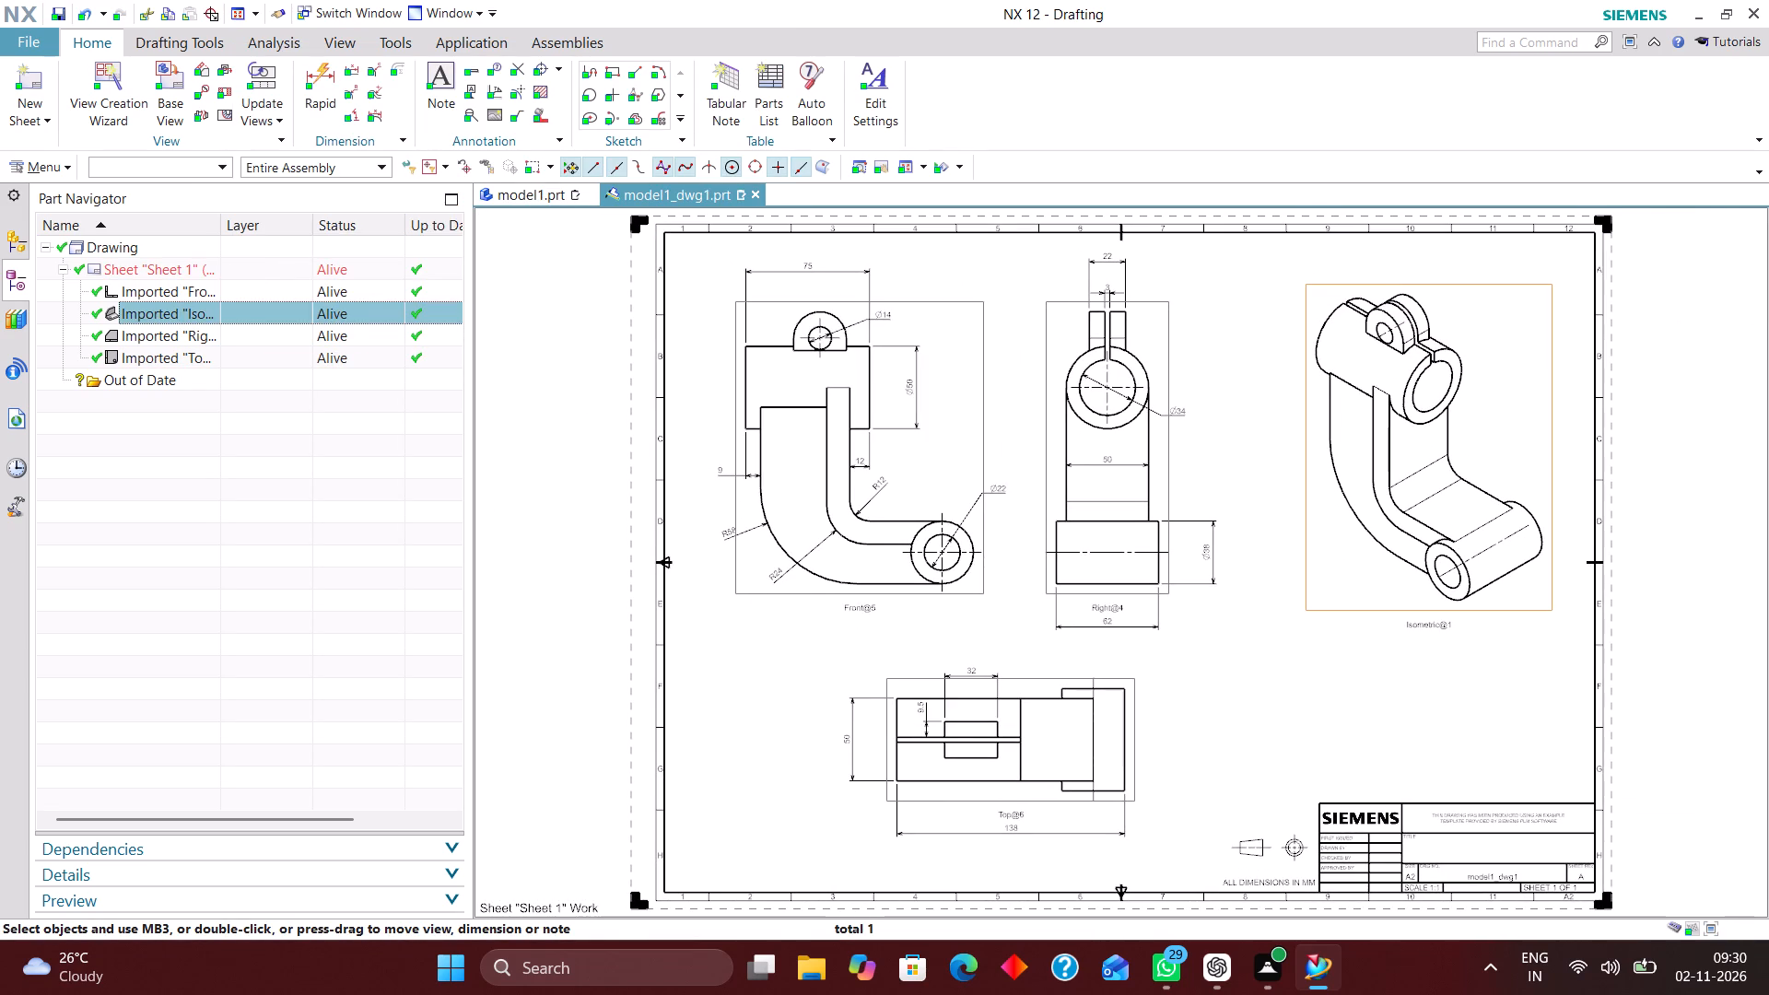
right_click(240, 310)
click(344, 673)
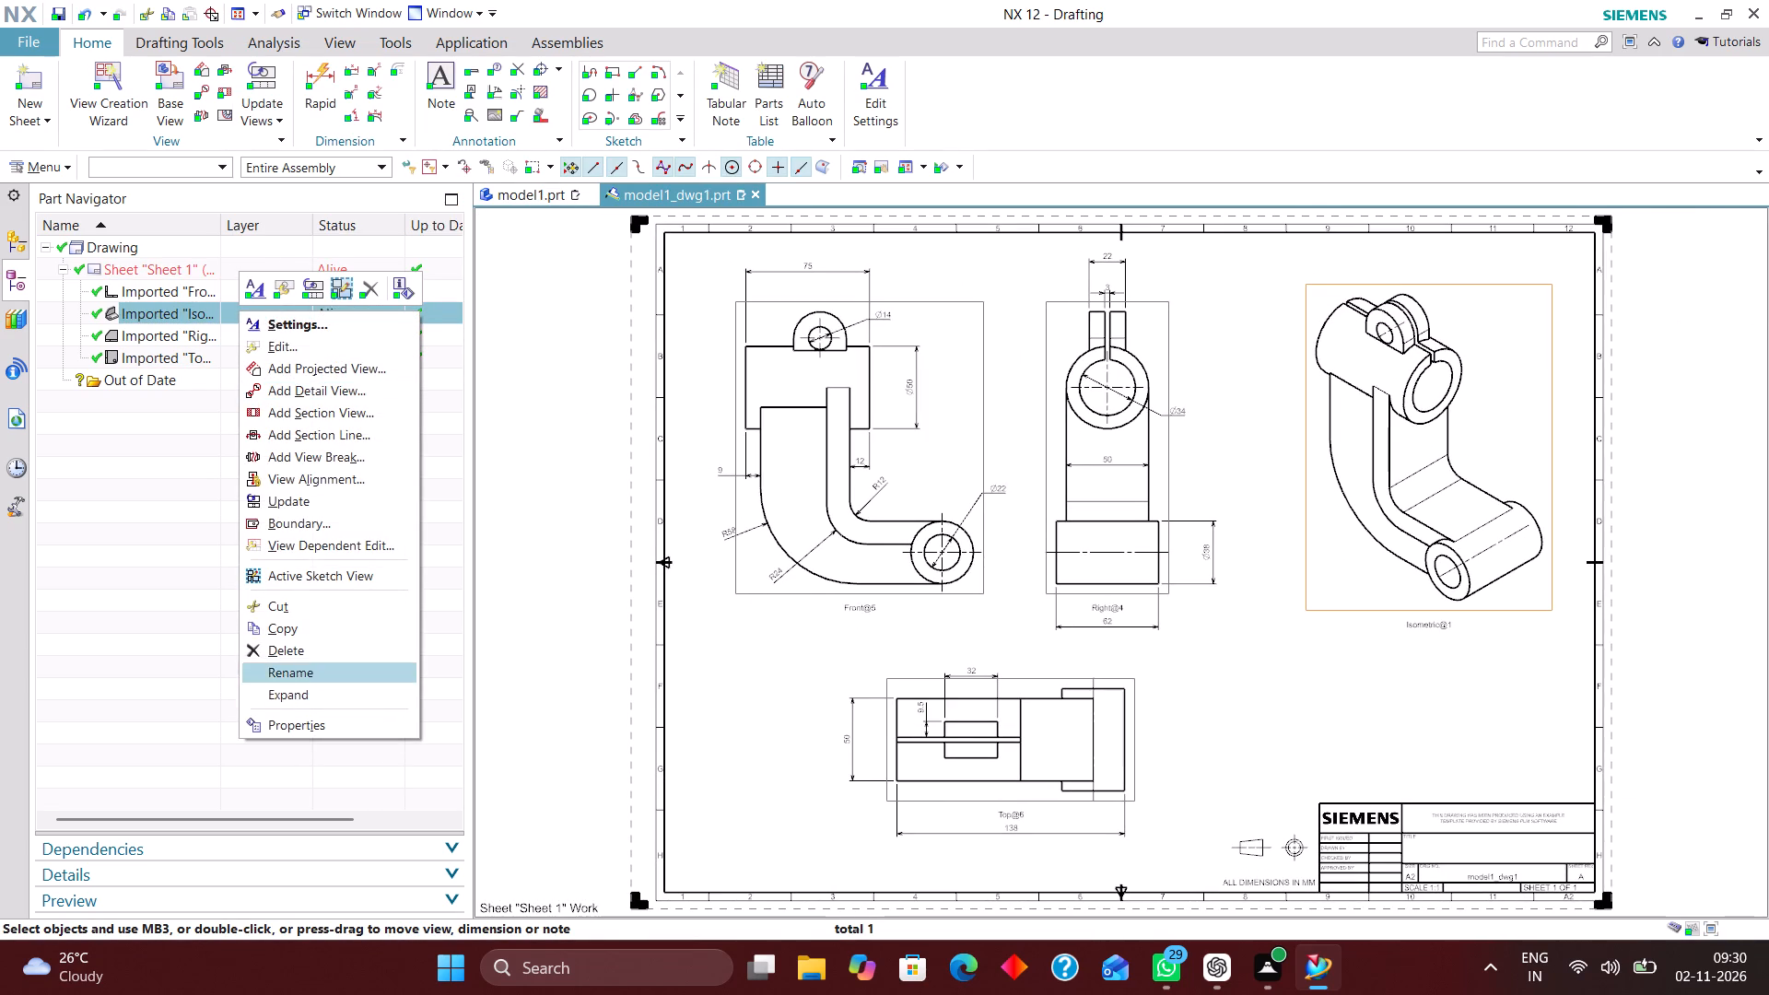
text(ISOMETRI)
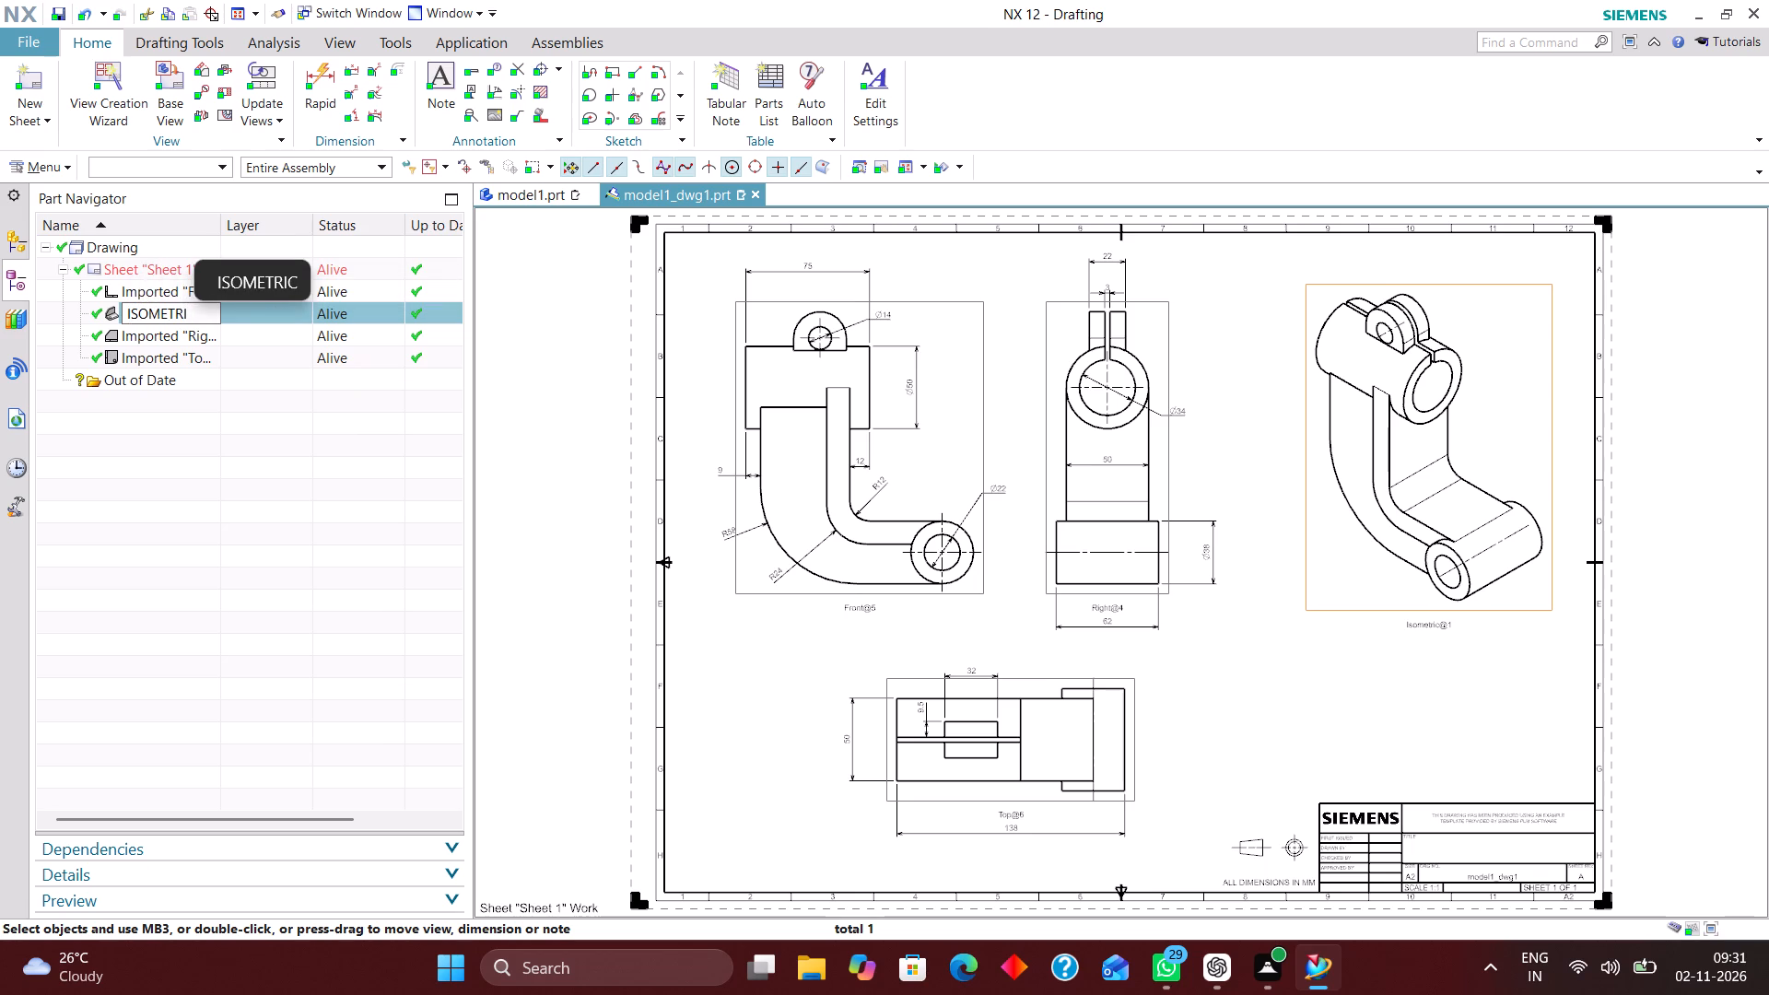
key(space)
key(BackSpace)
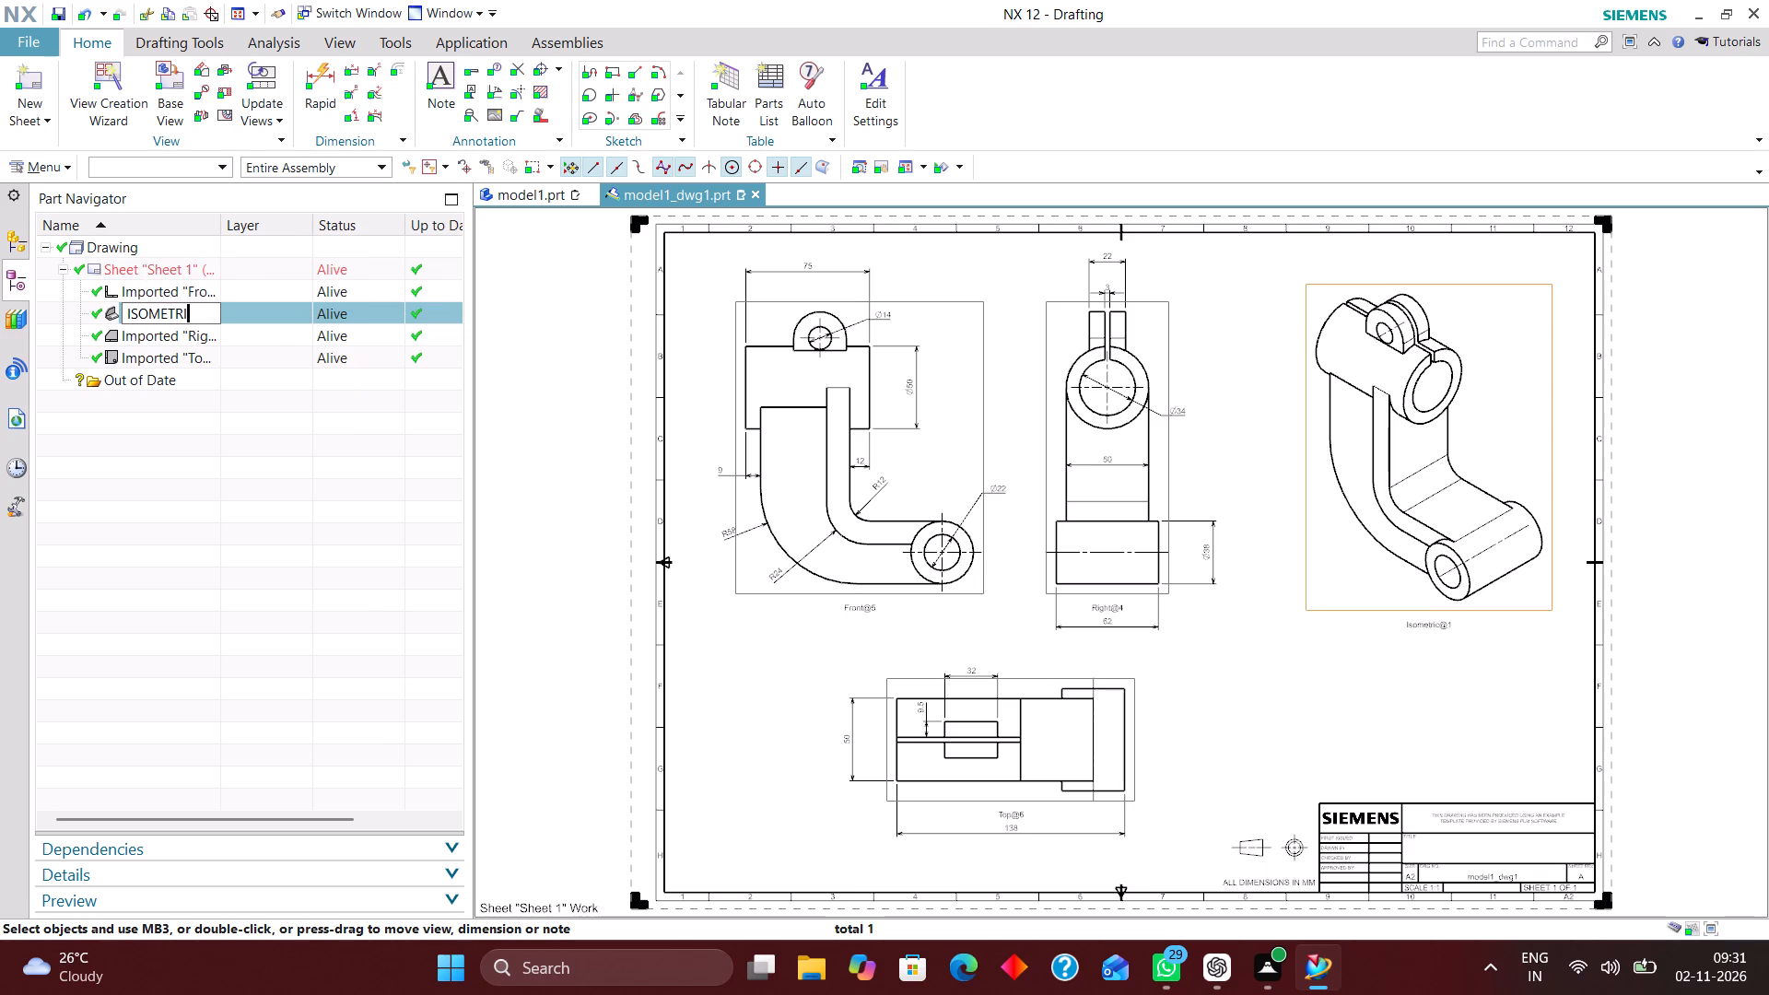
text(C VIEW)
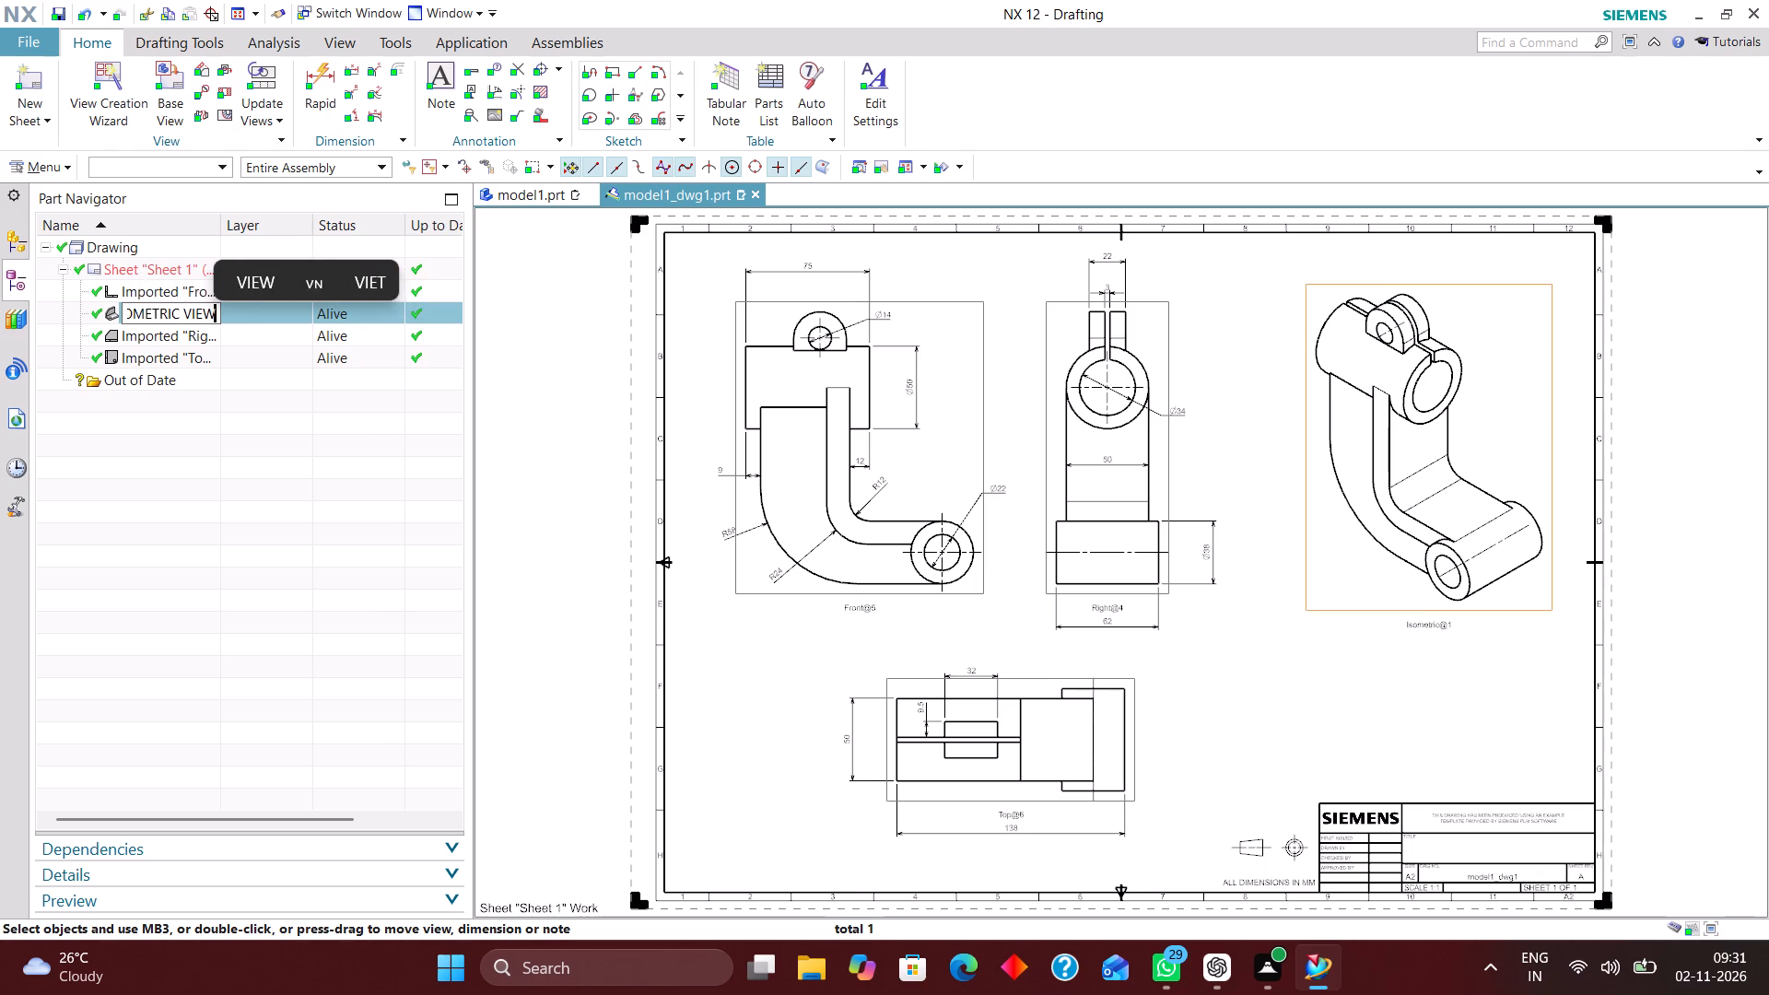
key(Return)
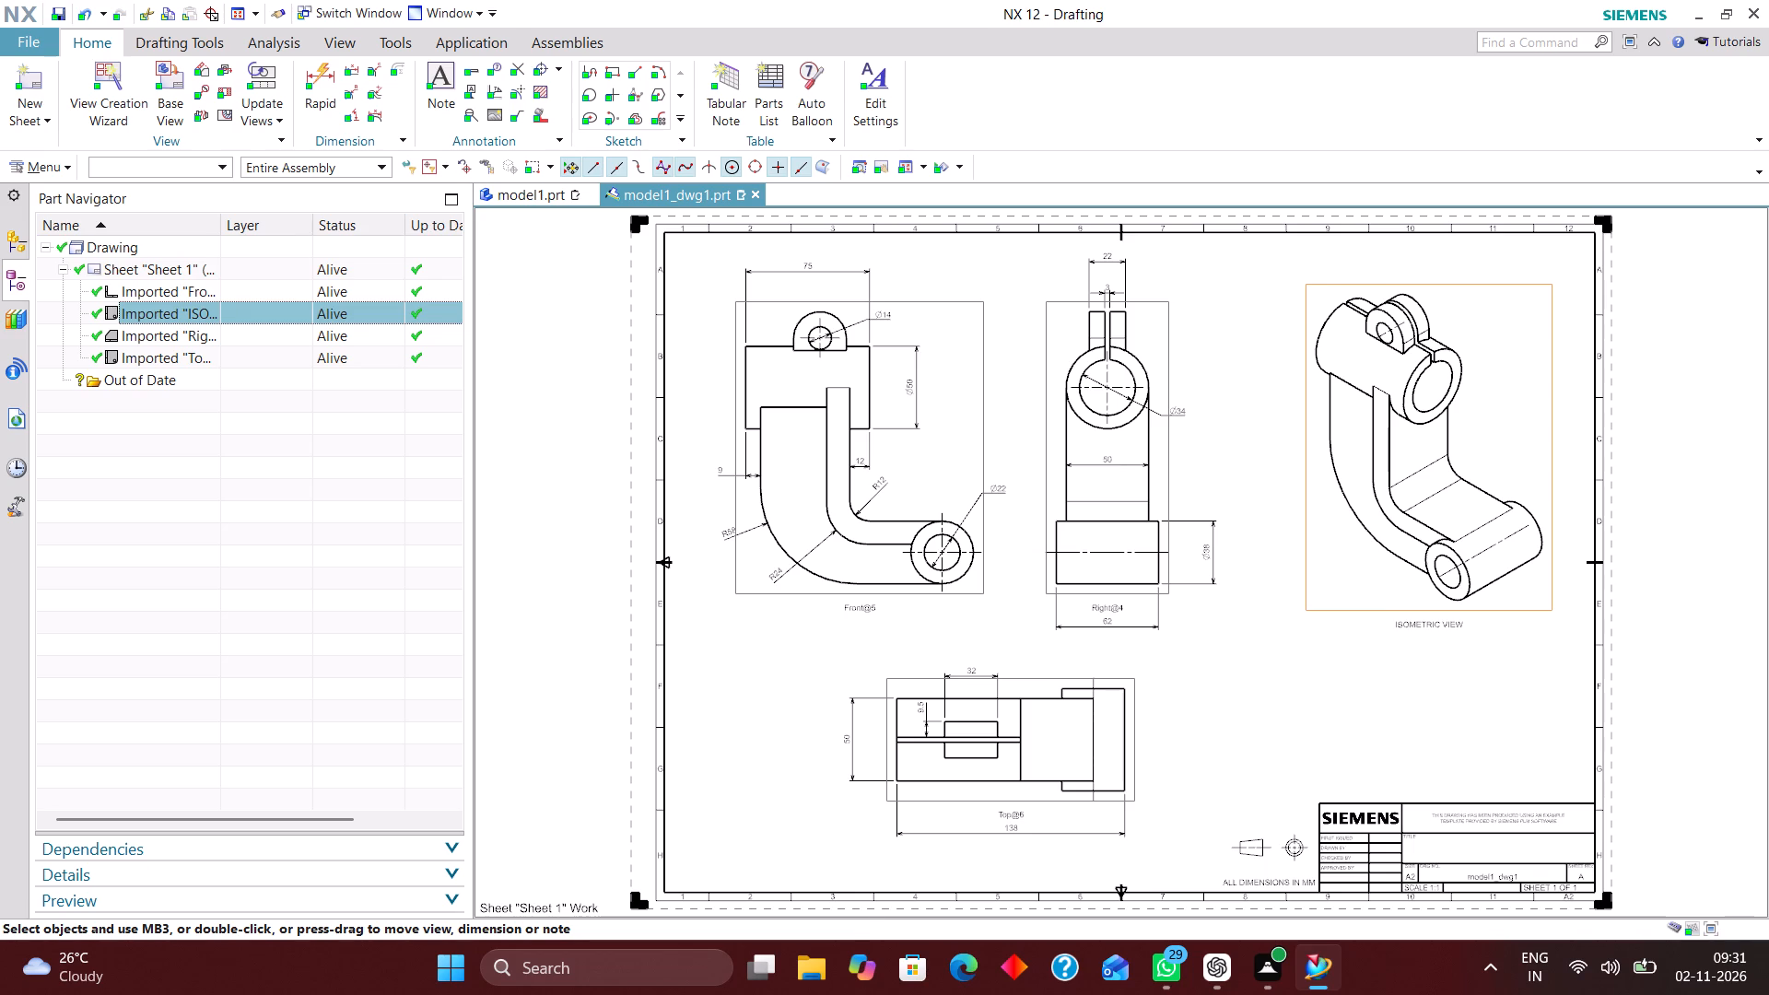
Rename the right view as RIGHT VIEW.
click(245, 335)
right_click(245, 340)
click(289, 705)
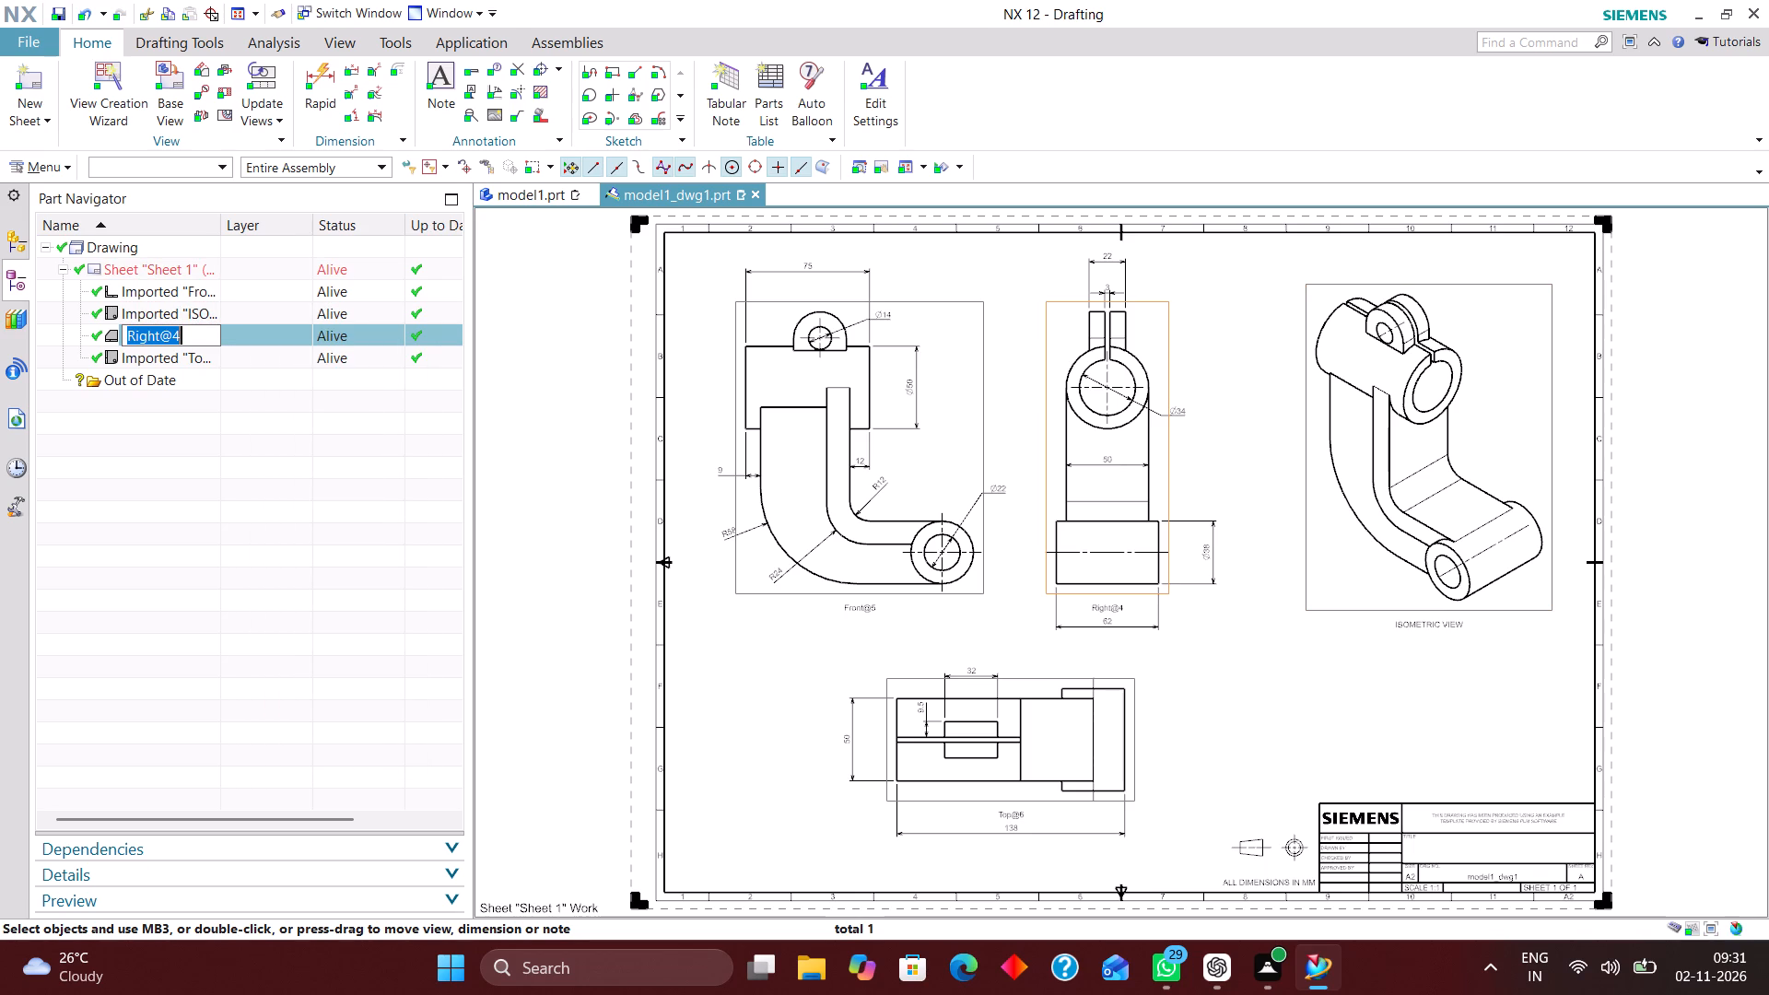
text(RIGHT VIEW)
key(Return)
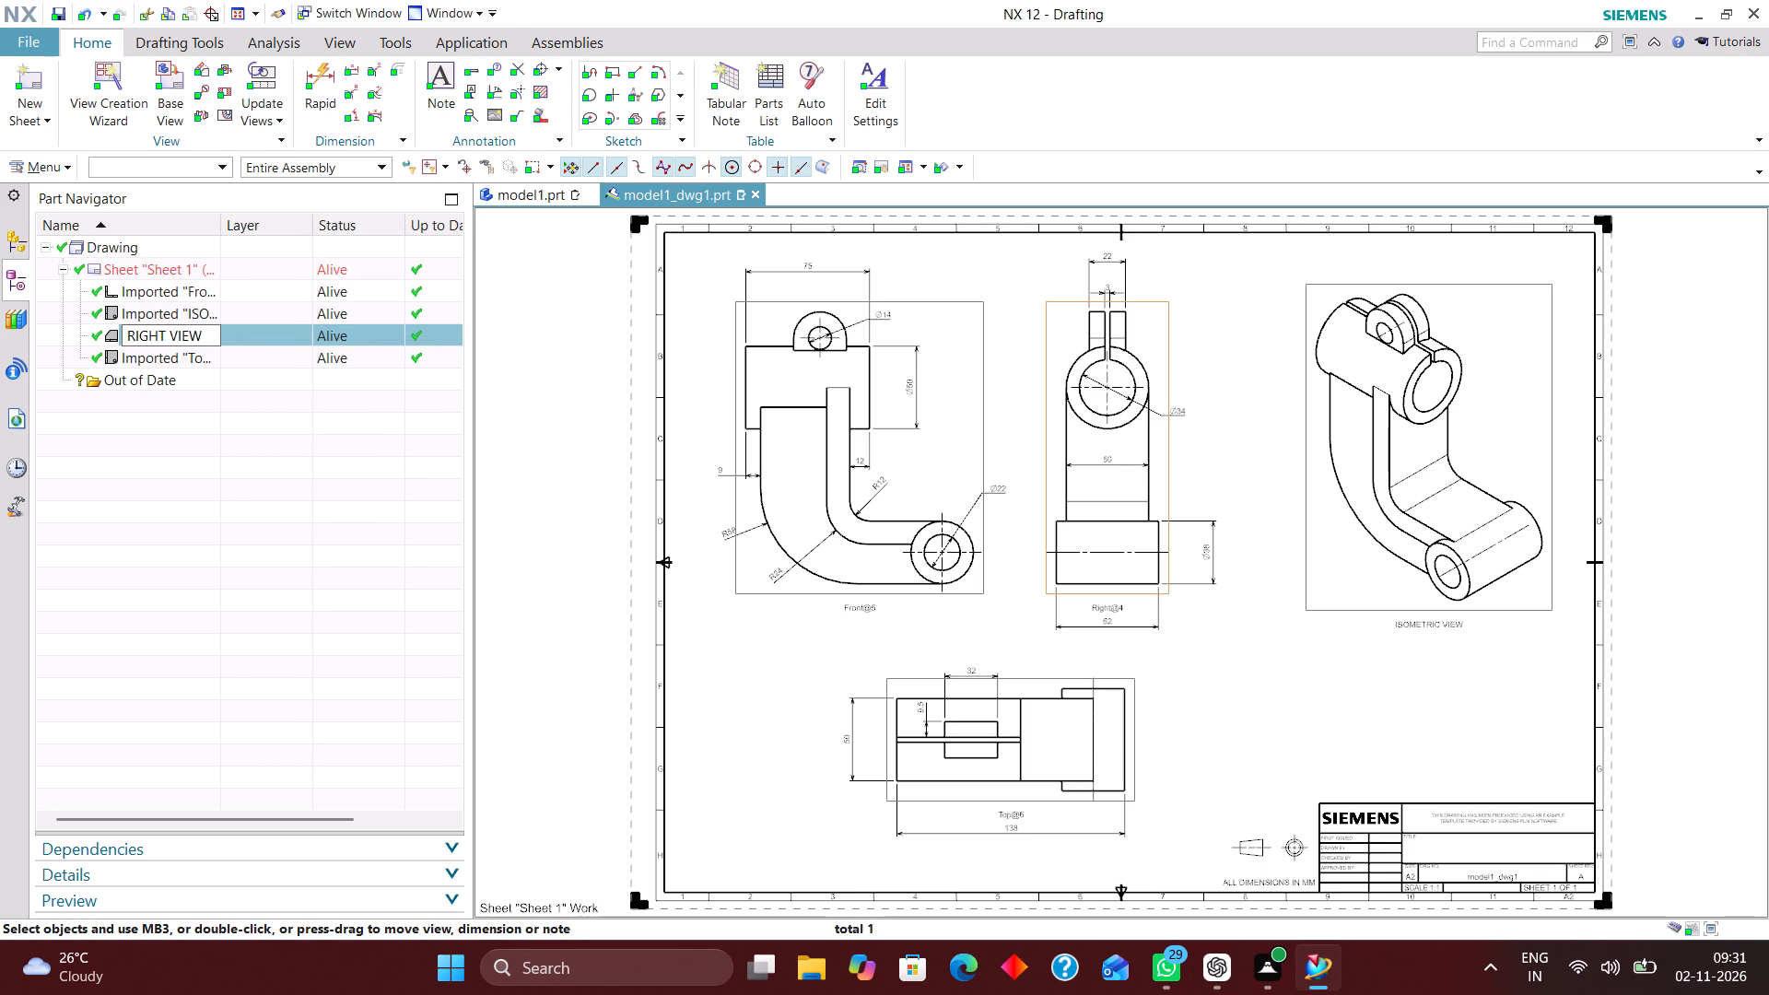
Rename the top view as TOP VIEW.
click(252, 364)
right_click(259, 364)
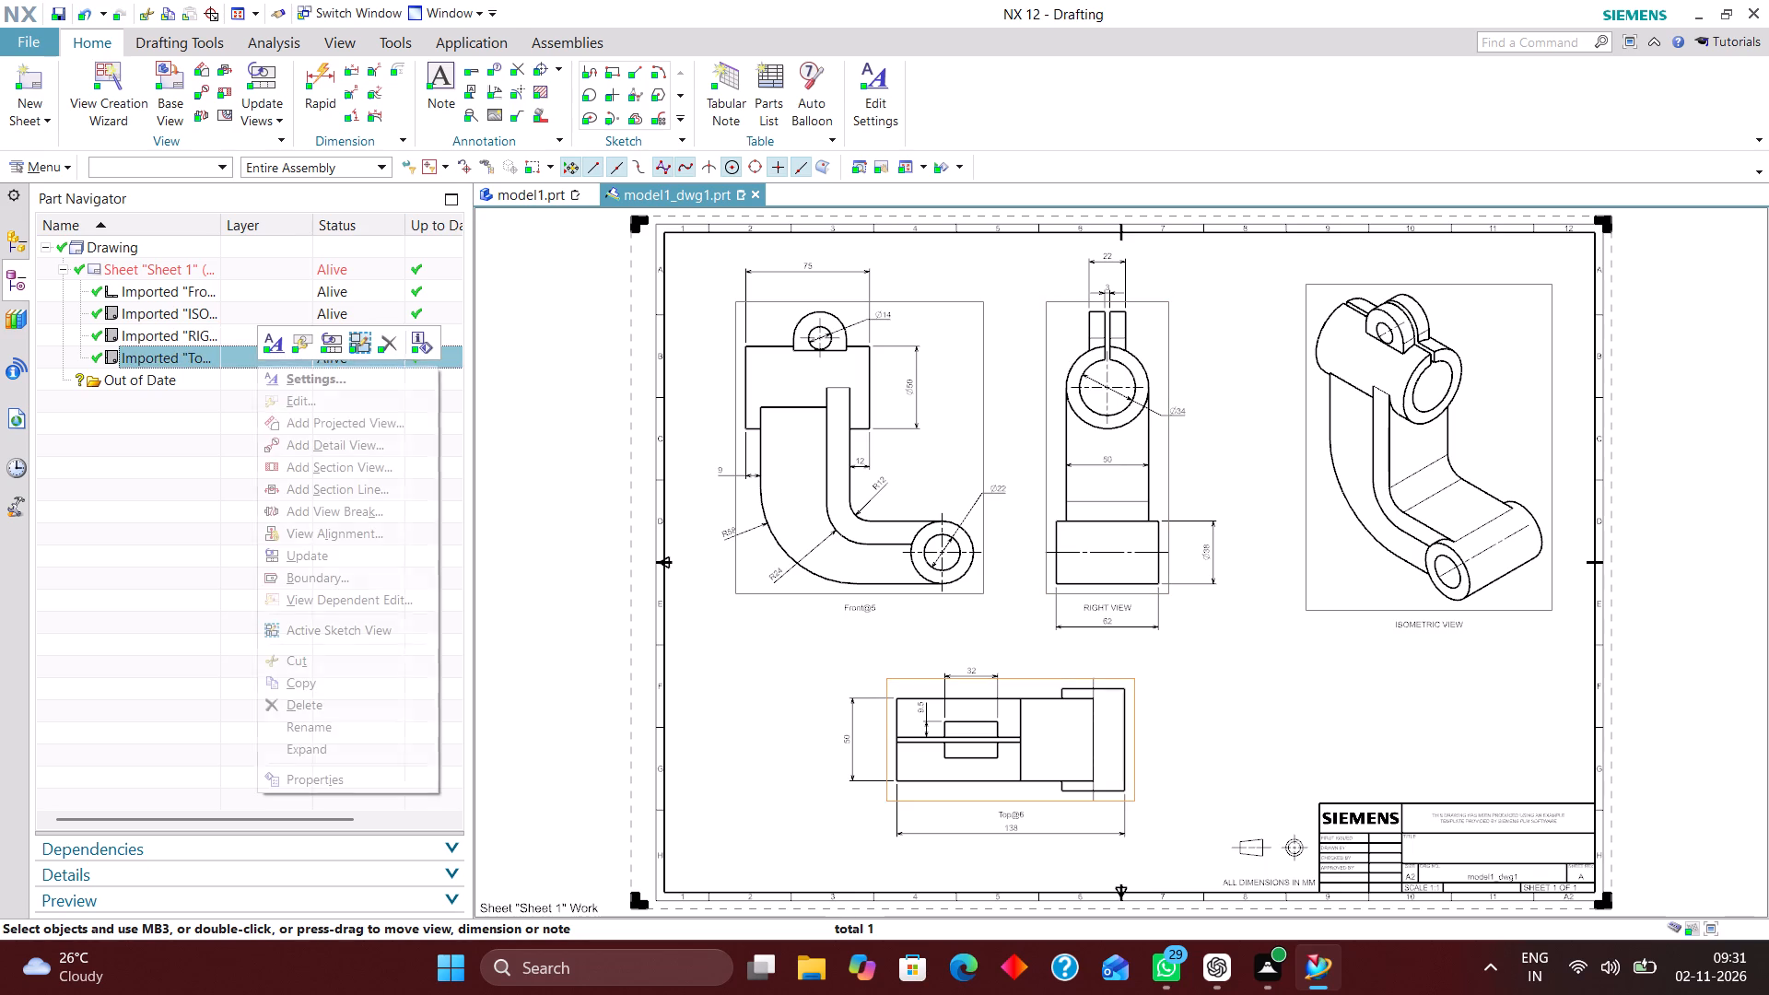
click(326, 725)
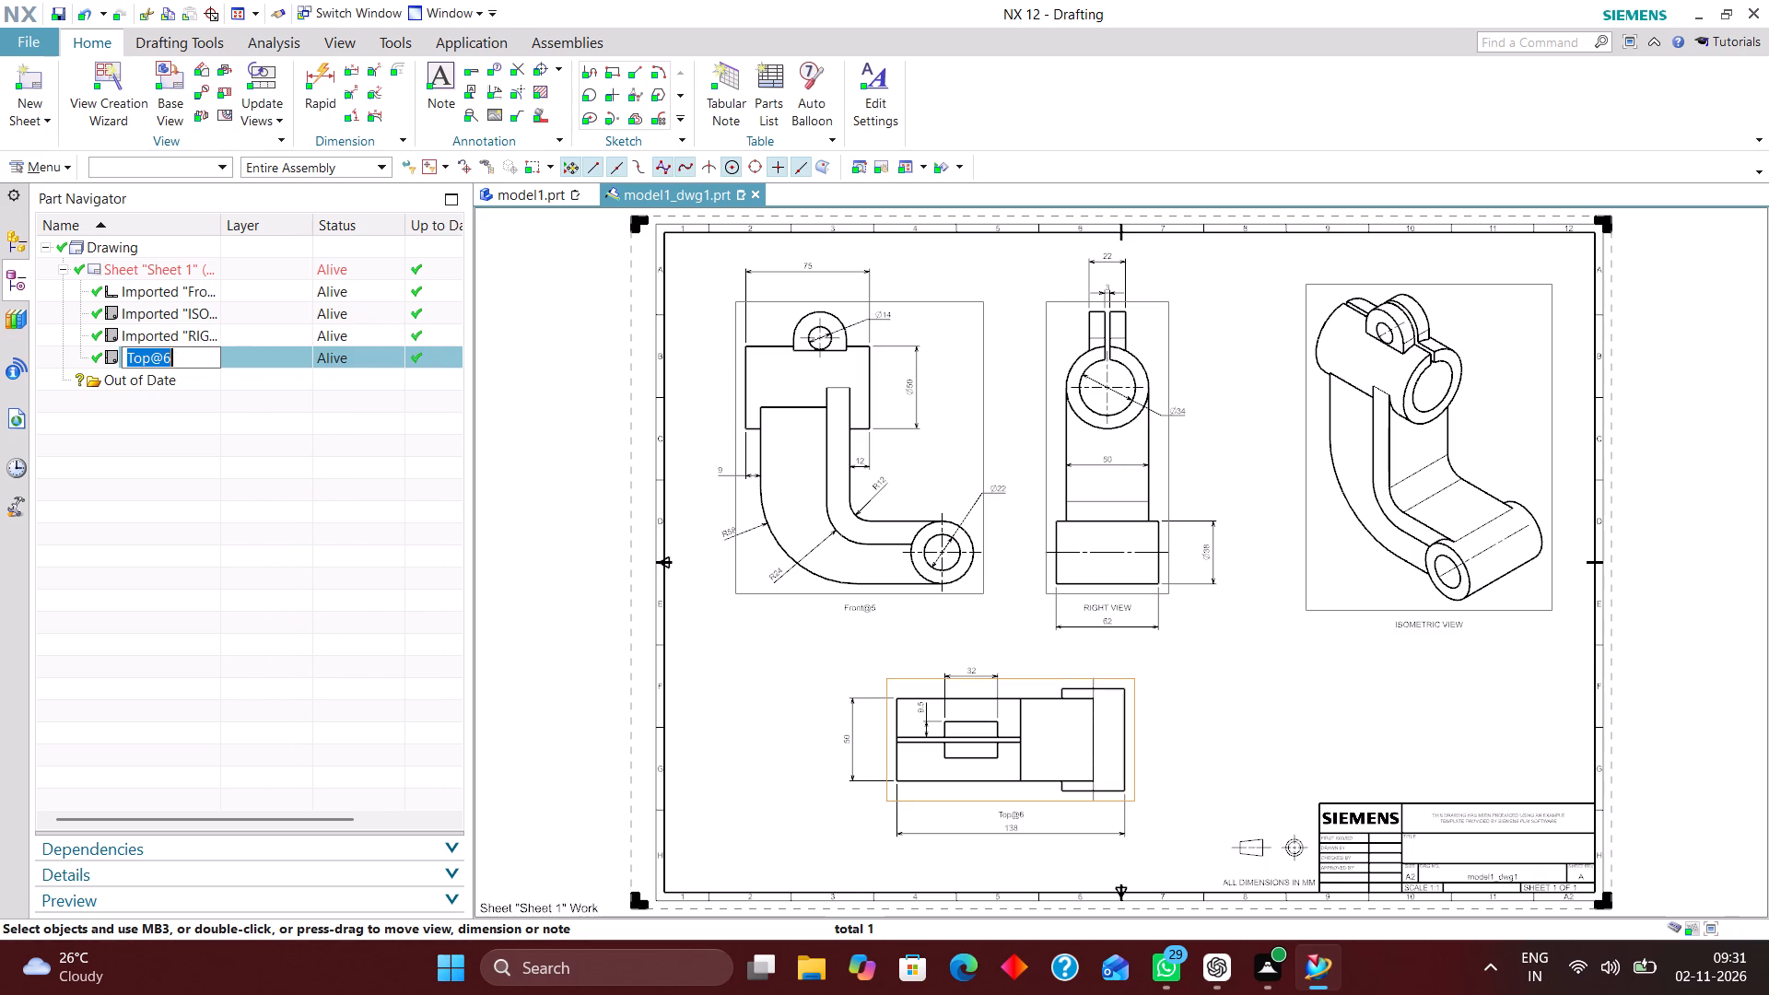
text(TOP VIEW)
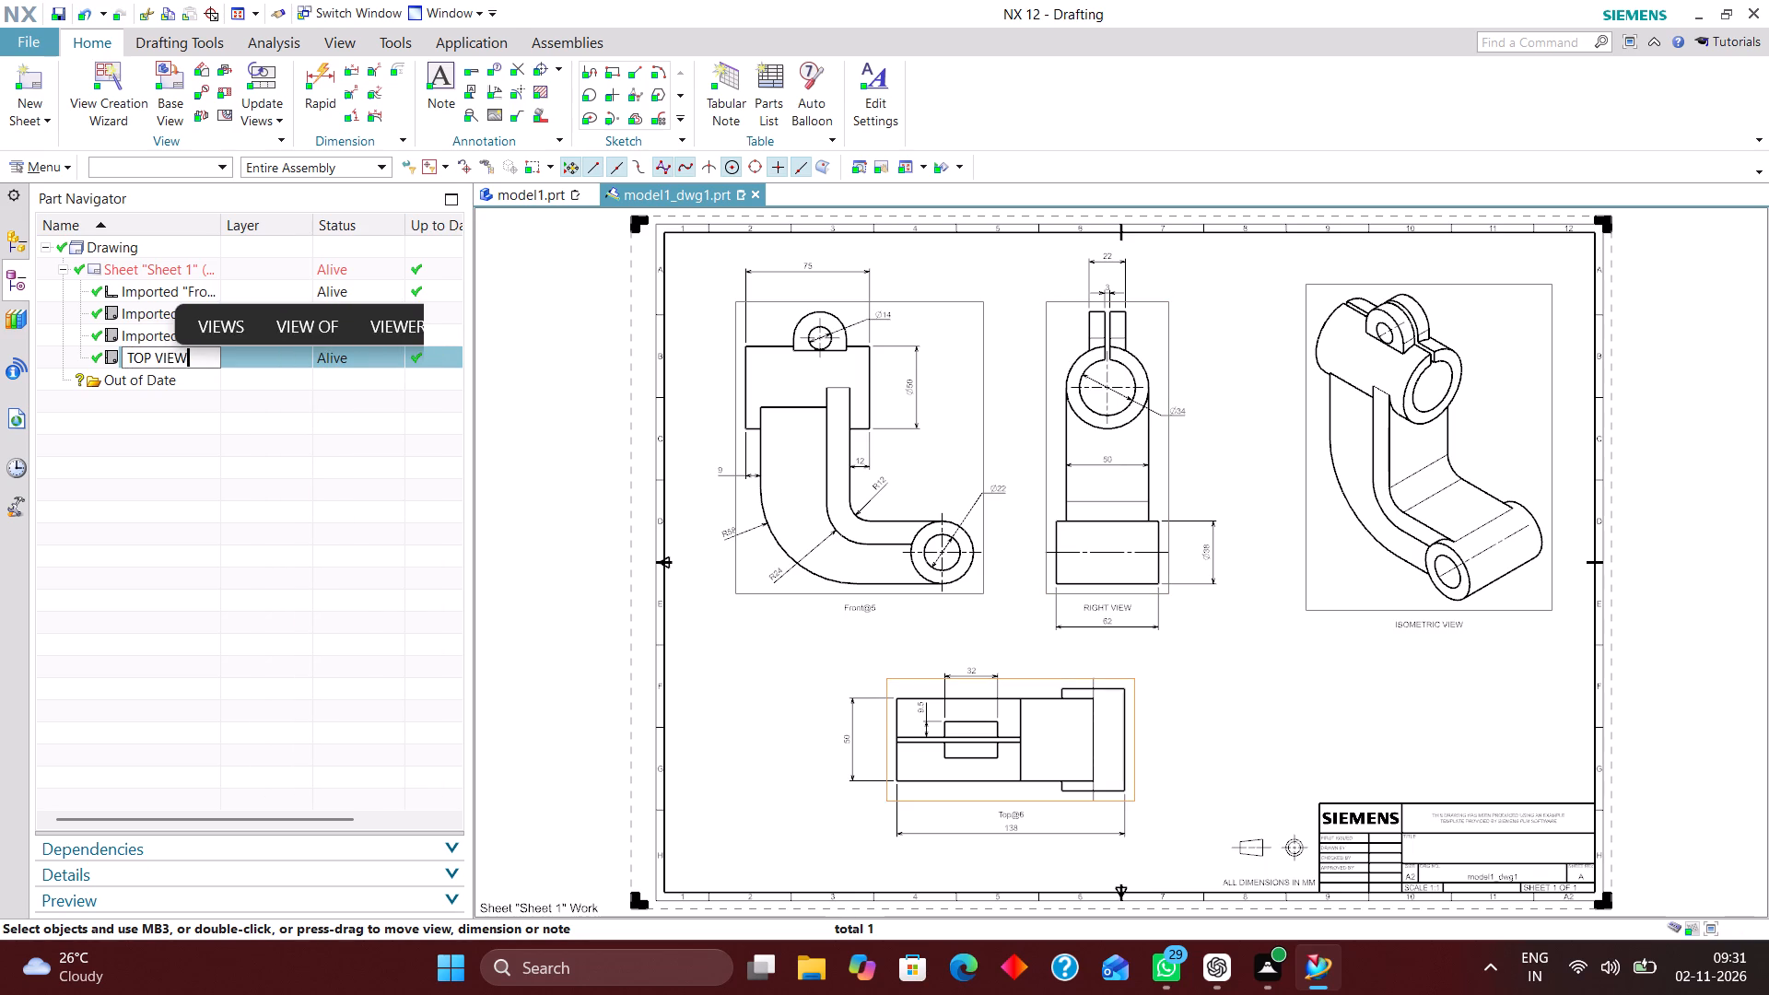
key(Return)
Rename the front view as FRONT VIEW.
click(240, 291)
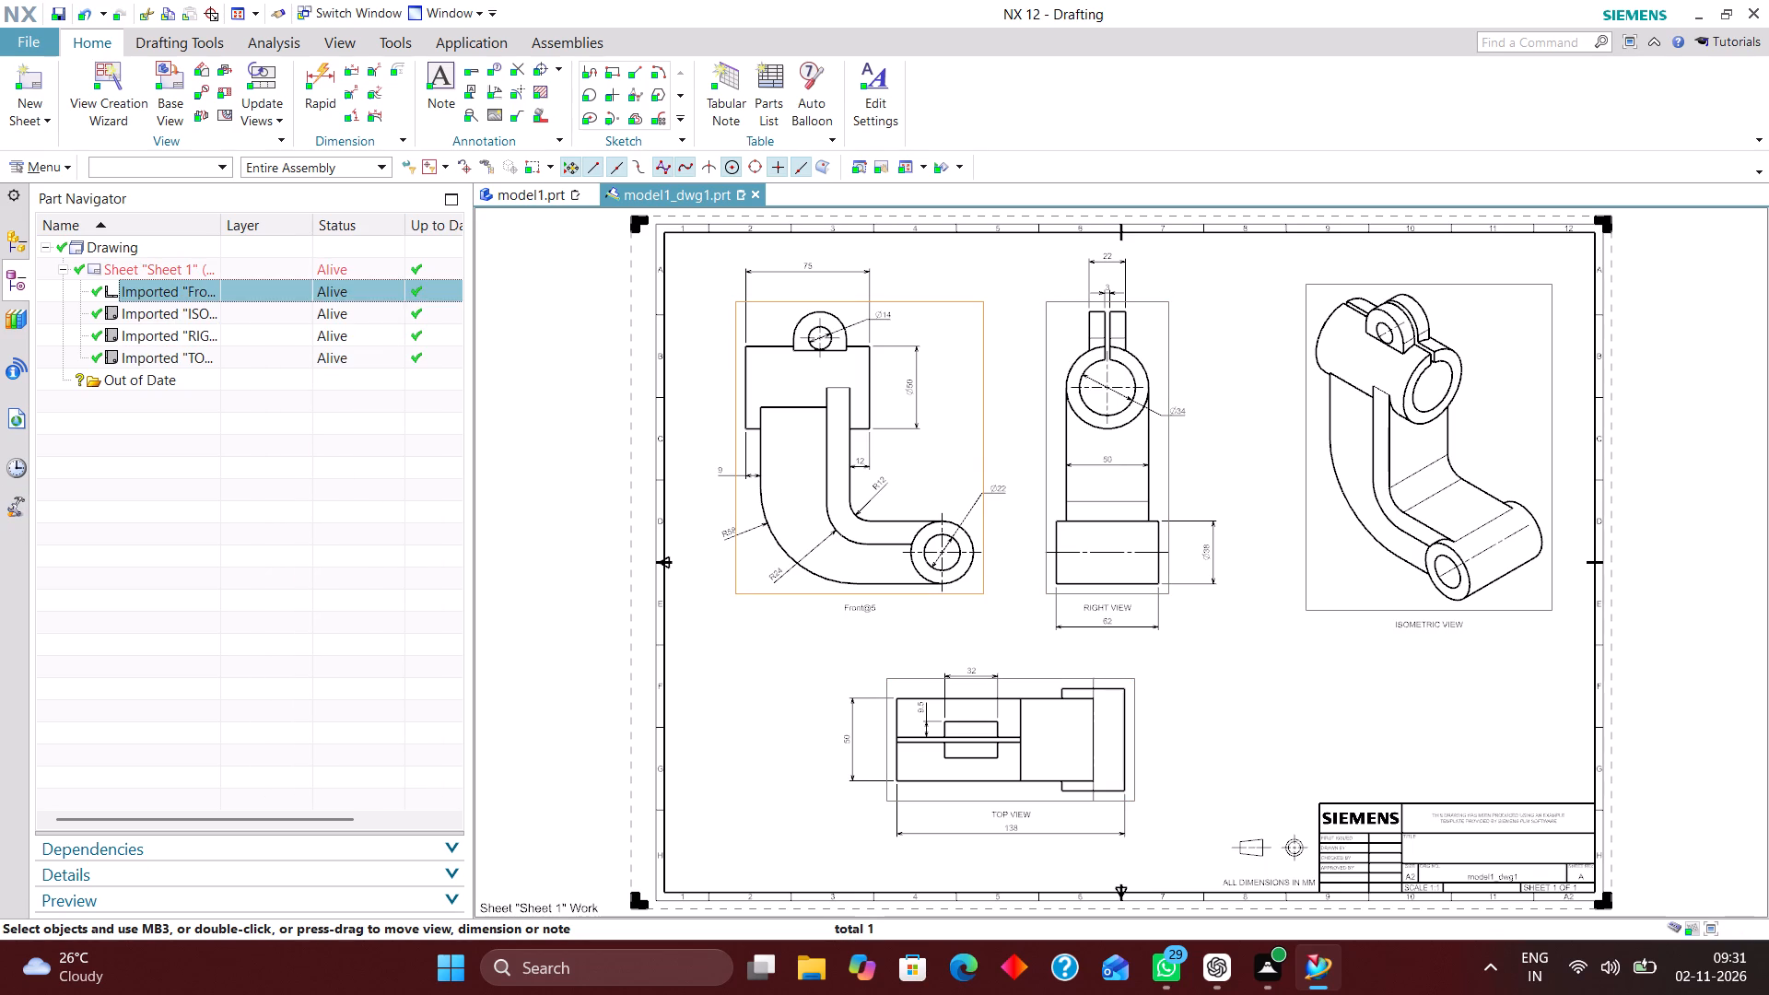
right_click(240, 291)
click(294, 651)
text(FRONT VIEW)
key(Return)
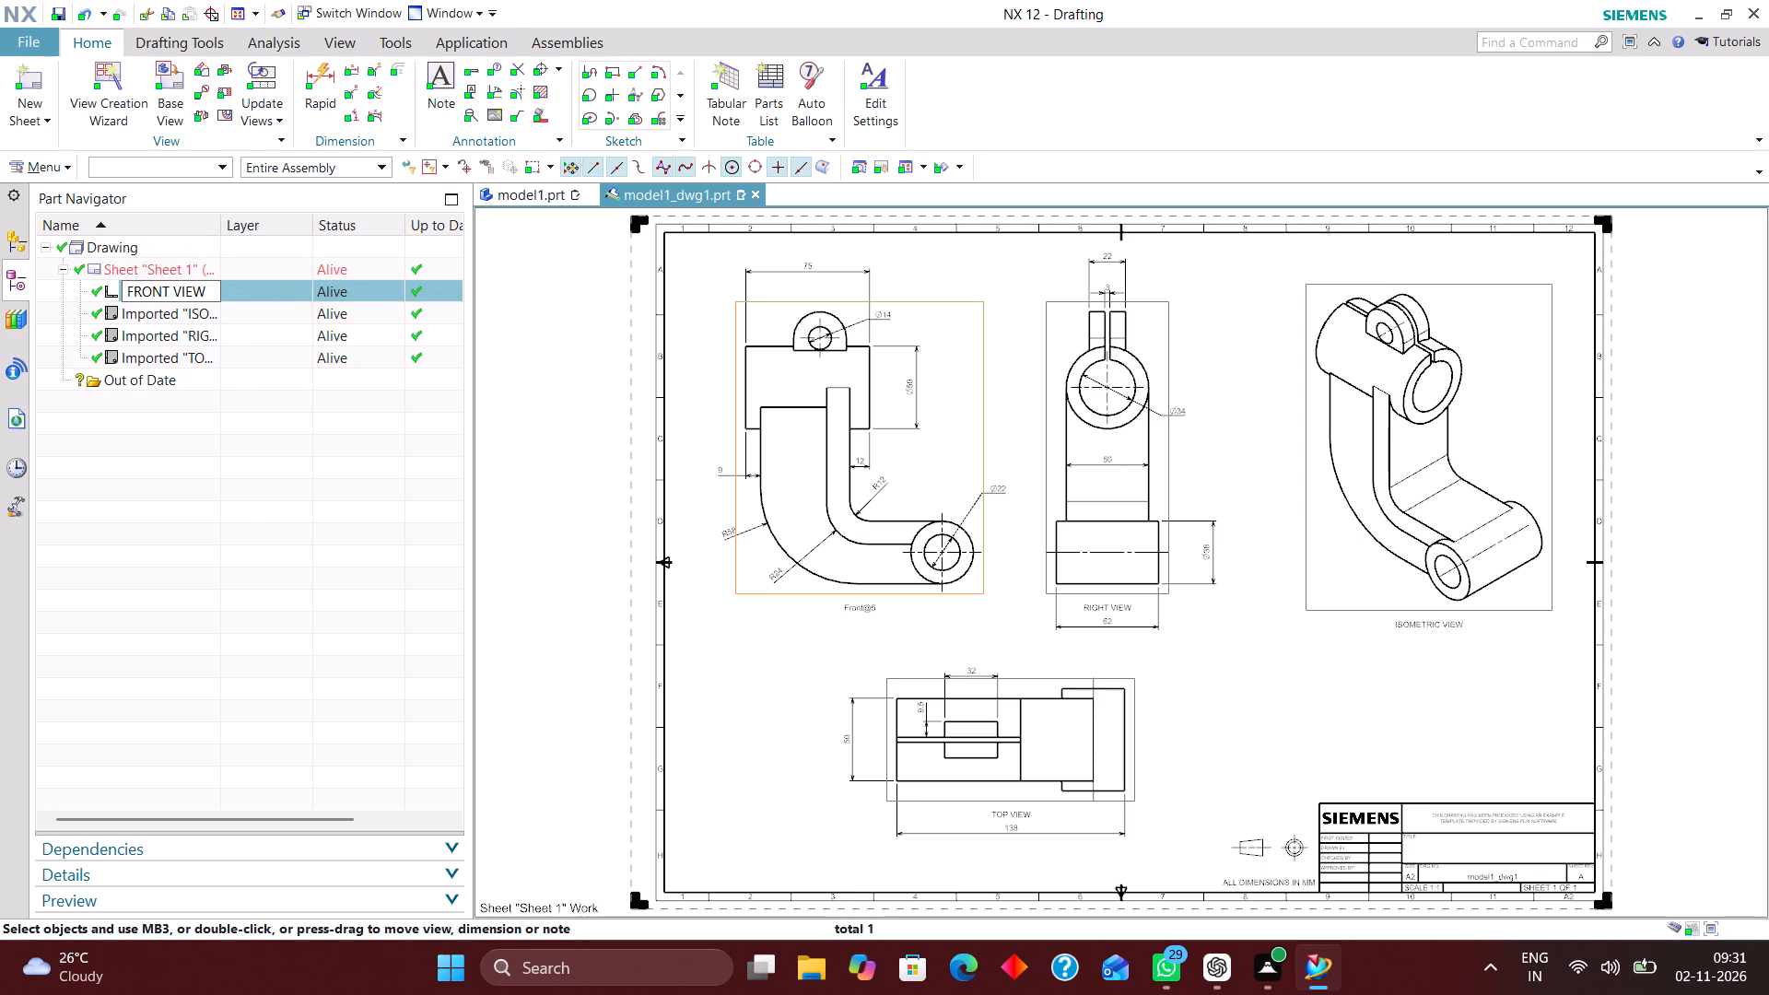
Rearrange the annotations under the right view so the 62 mm dimension sits just below the boss and the RIGHT VIEW label beneath it.
scroll(1120, 630, up, 2)
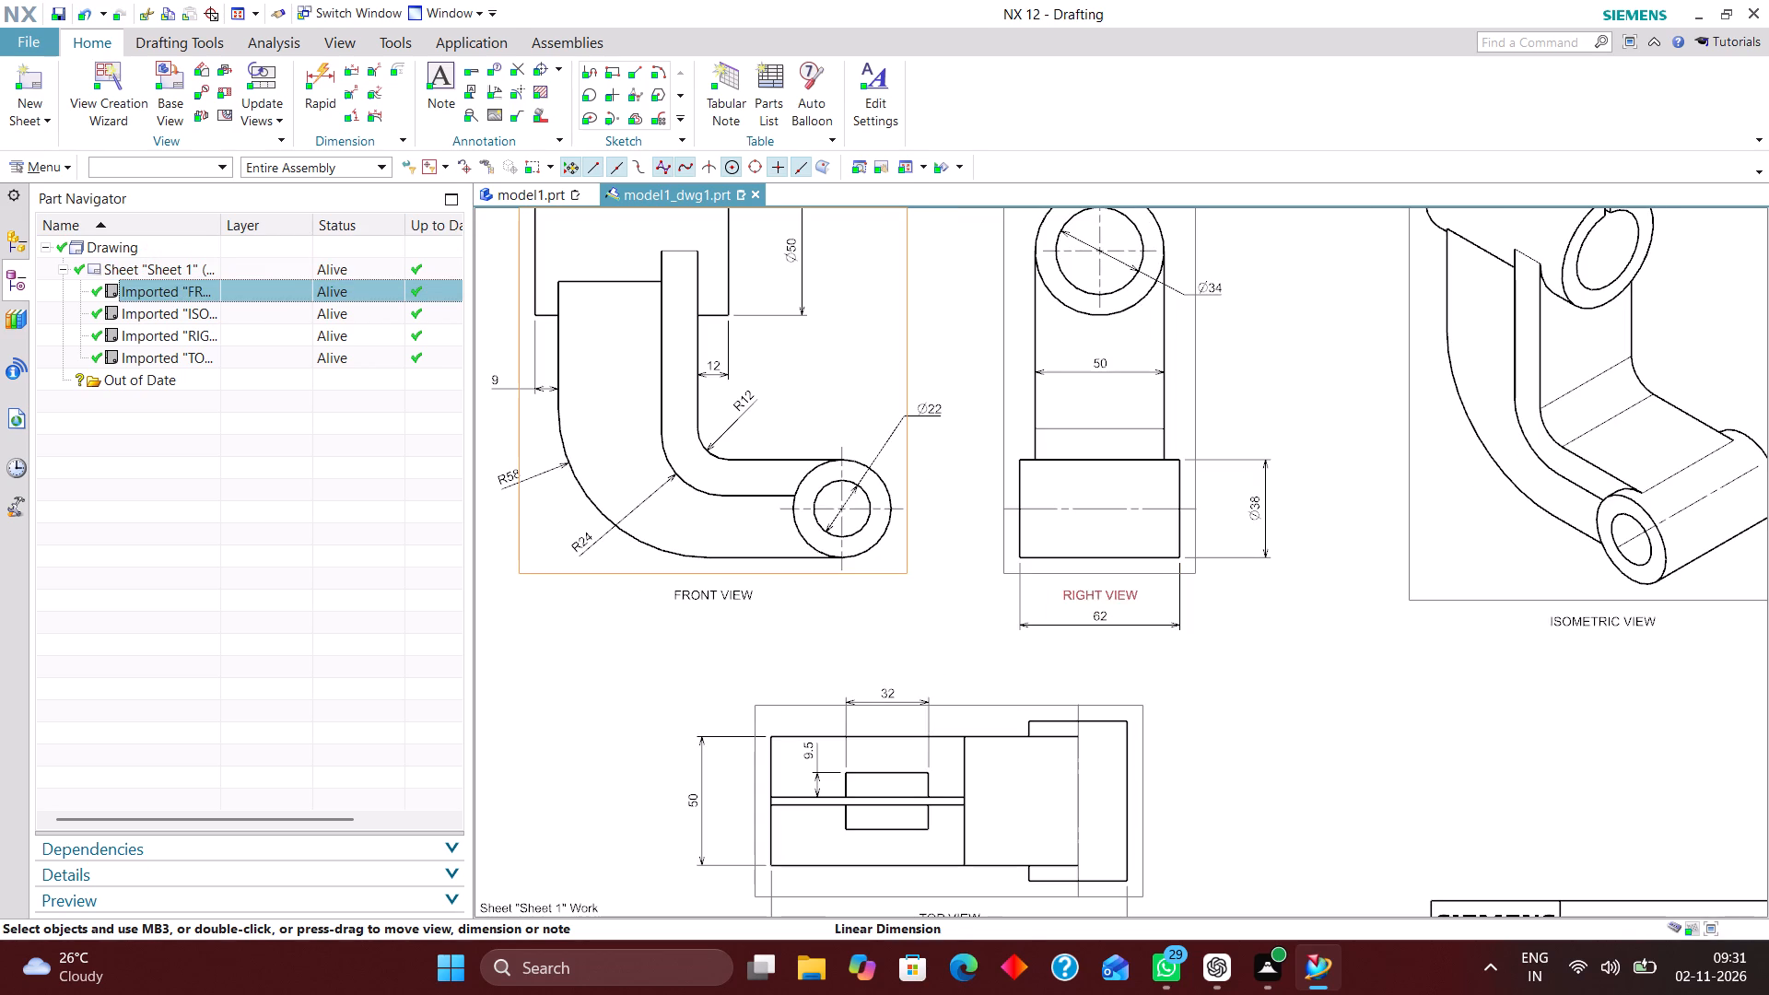
drag(1107, 597, 1105, 656)
drag(1110, 622, 1100, 581)
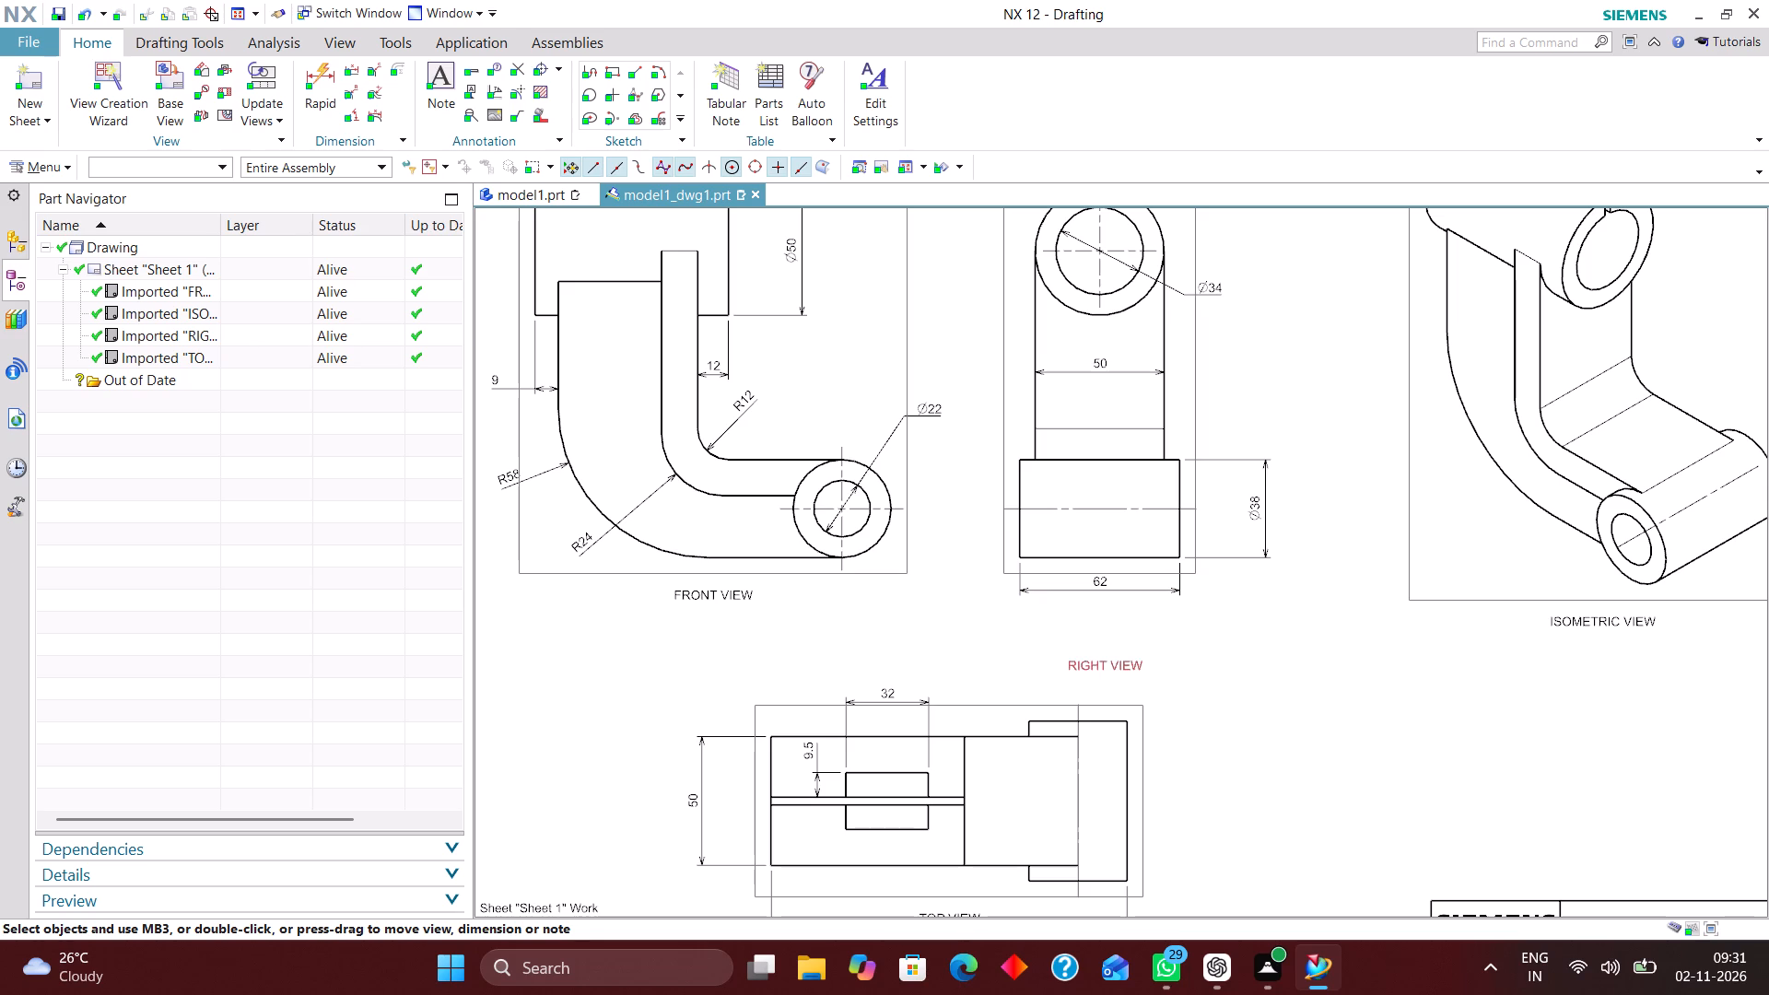
drag(1108, 664, 1098, 608)
Move the 32 mm dimension closer to the top edge of the top view.
scroll(882, 582, down, 3)
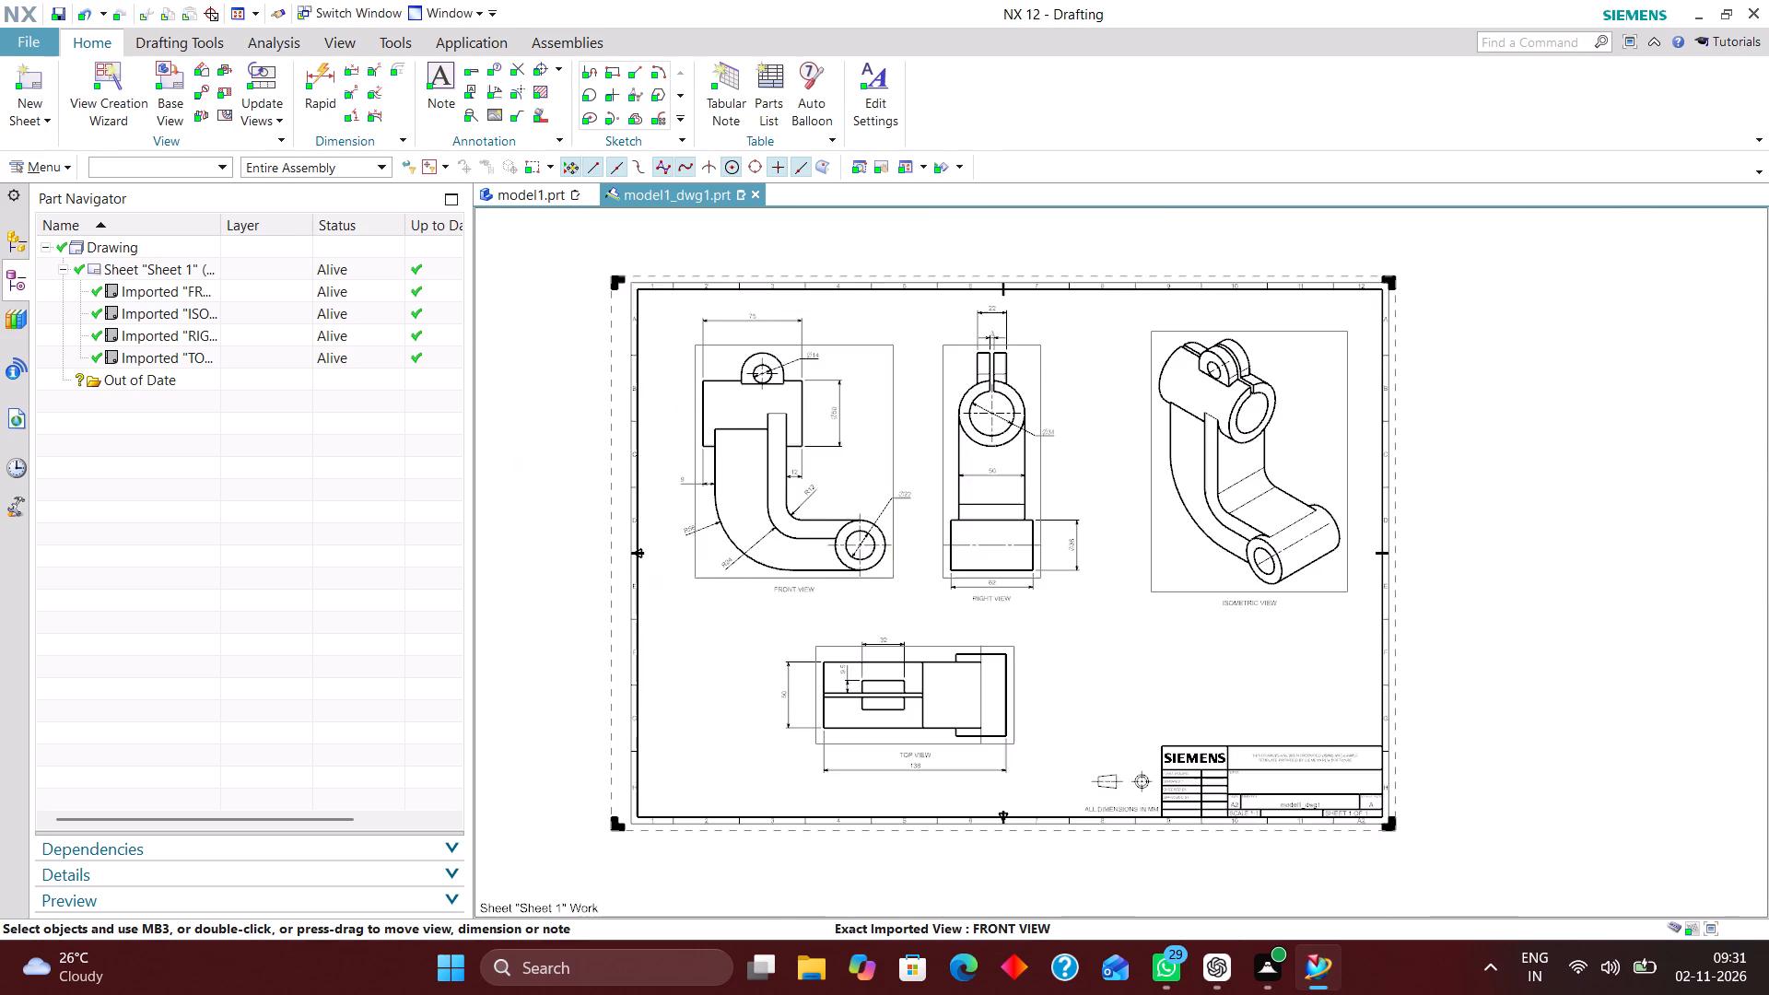
scroll(1096, 674, up, 2)
right_drag(1079, 638, 1011, 698)
scroll(965, 720, up, 4)
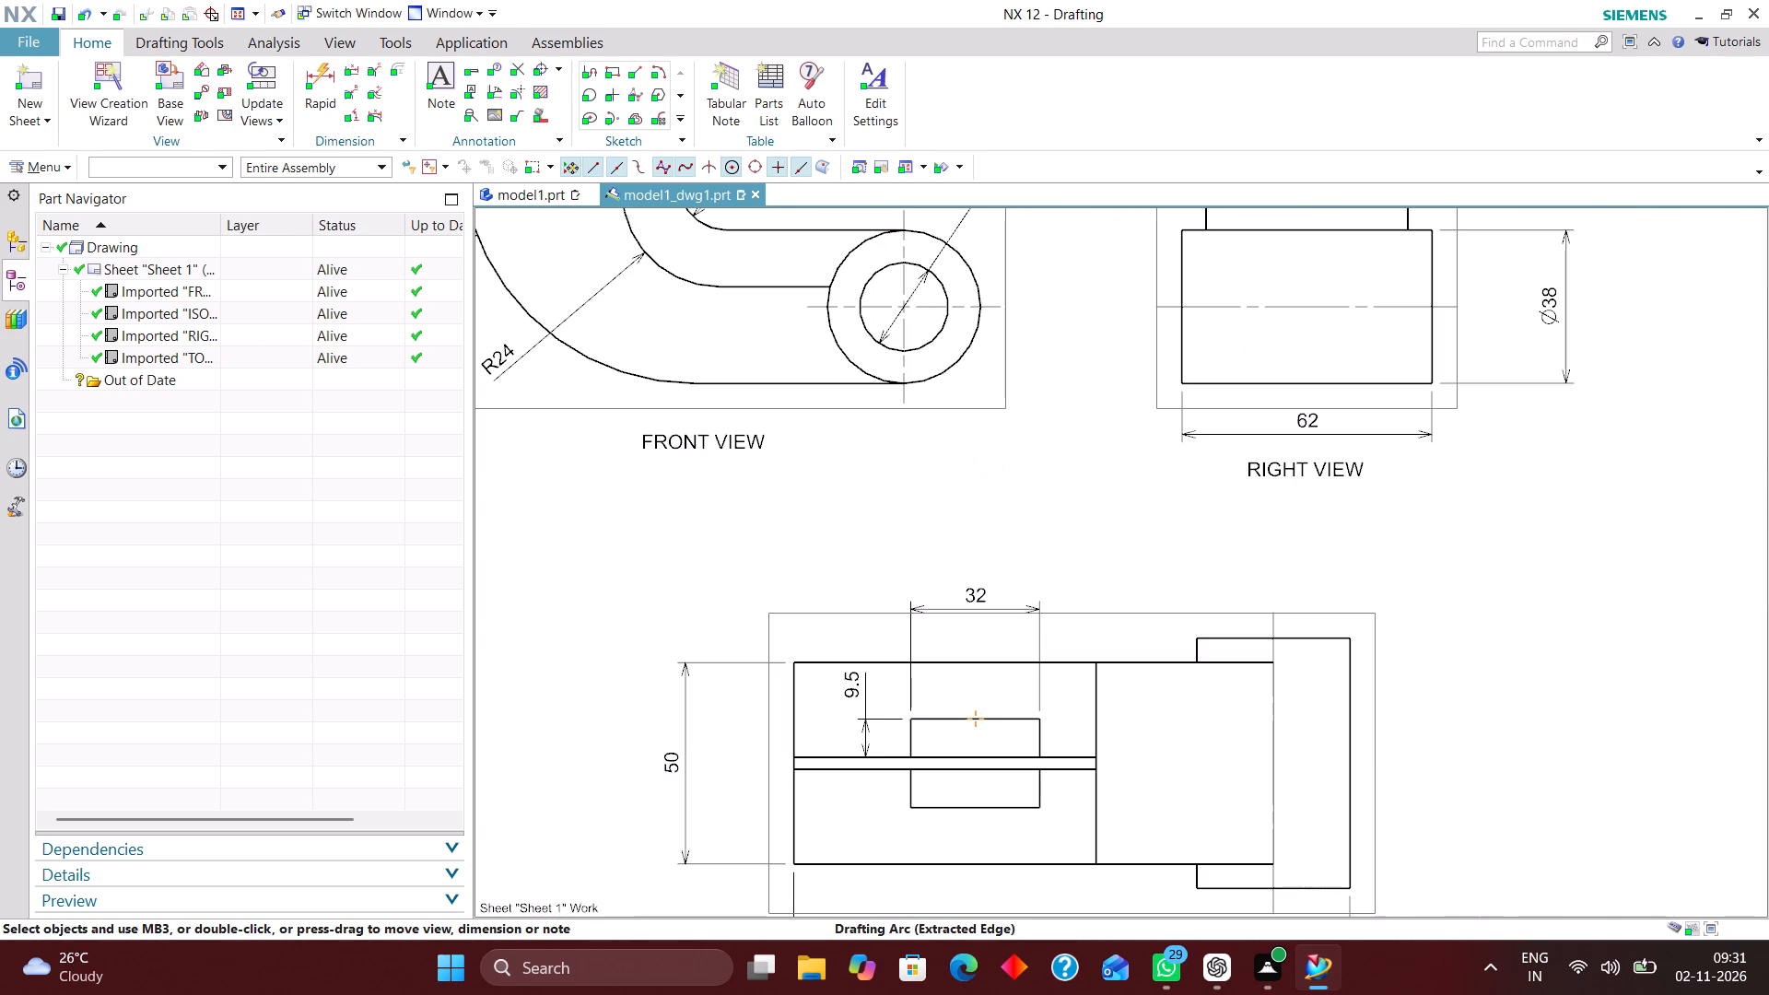
drag(978, 594, 971, 617)
Make layer 256 selectable in the layer settings.
scroll(875, 556, down, 3)
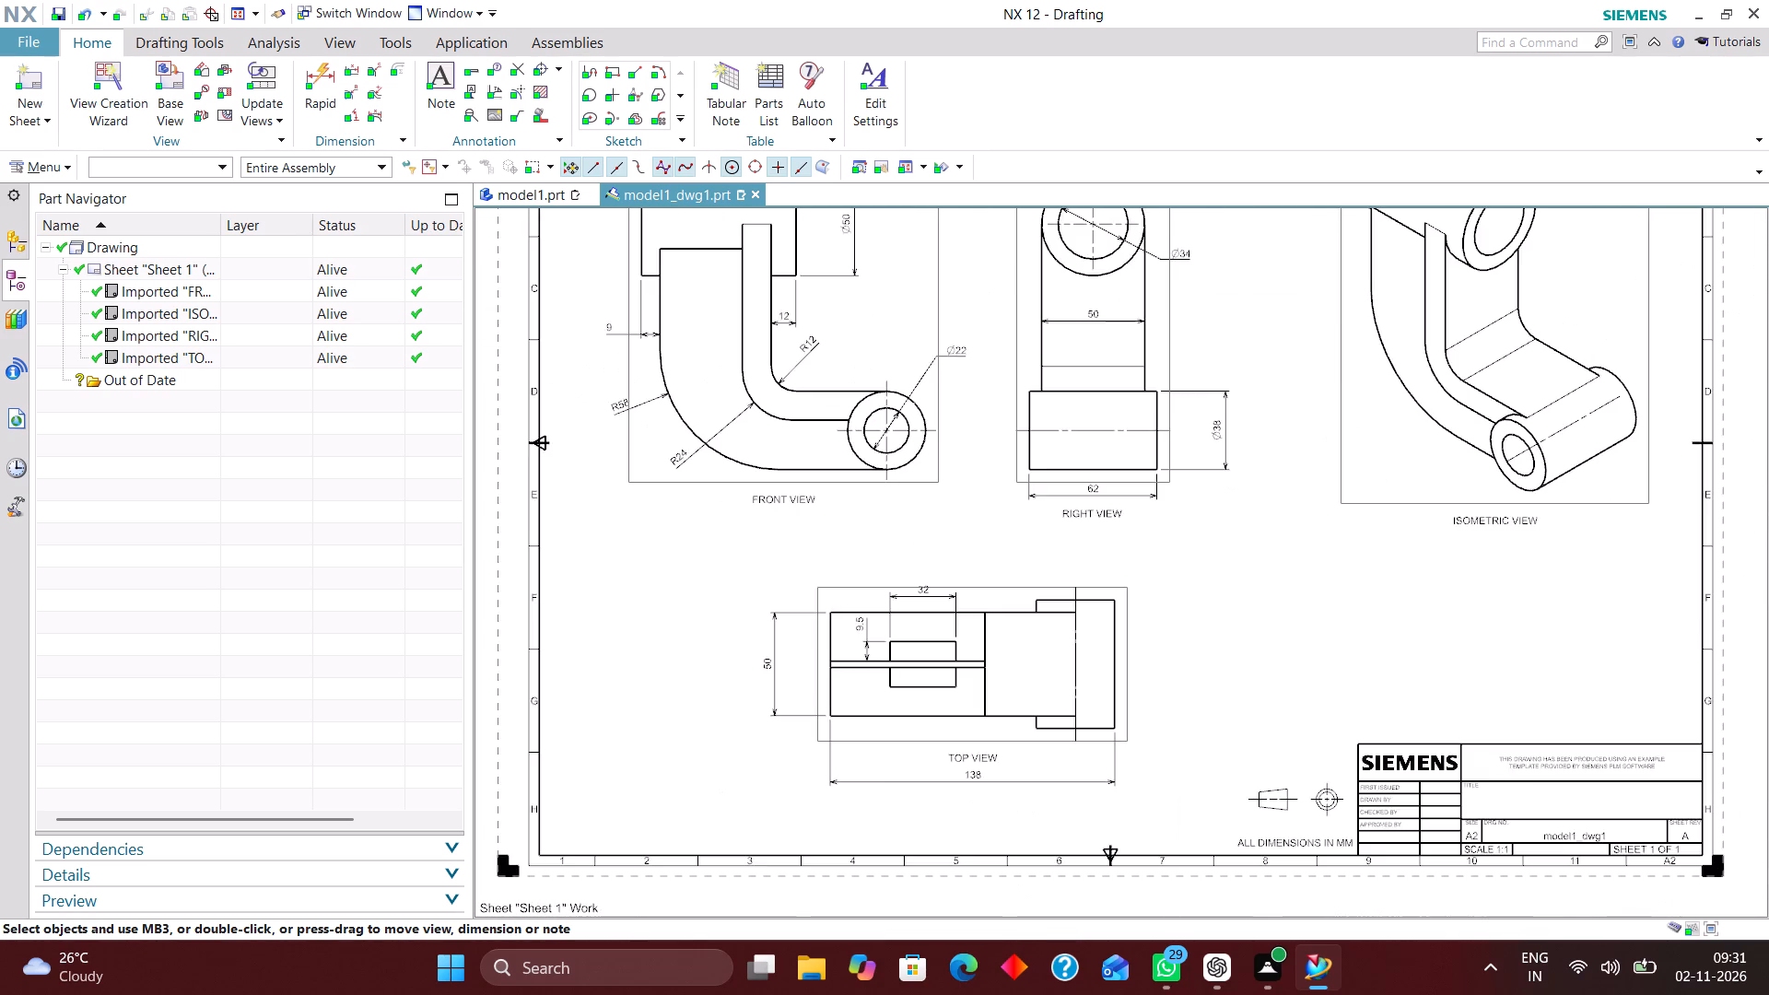
scroll(1202, 660, up, 2)
scroll(784, 591, down, 3)
right_drag(1129, 577, 1002, 638)
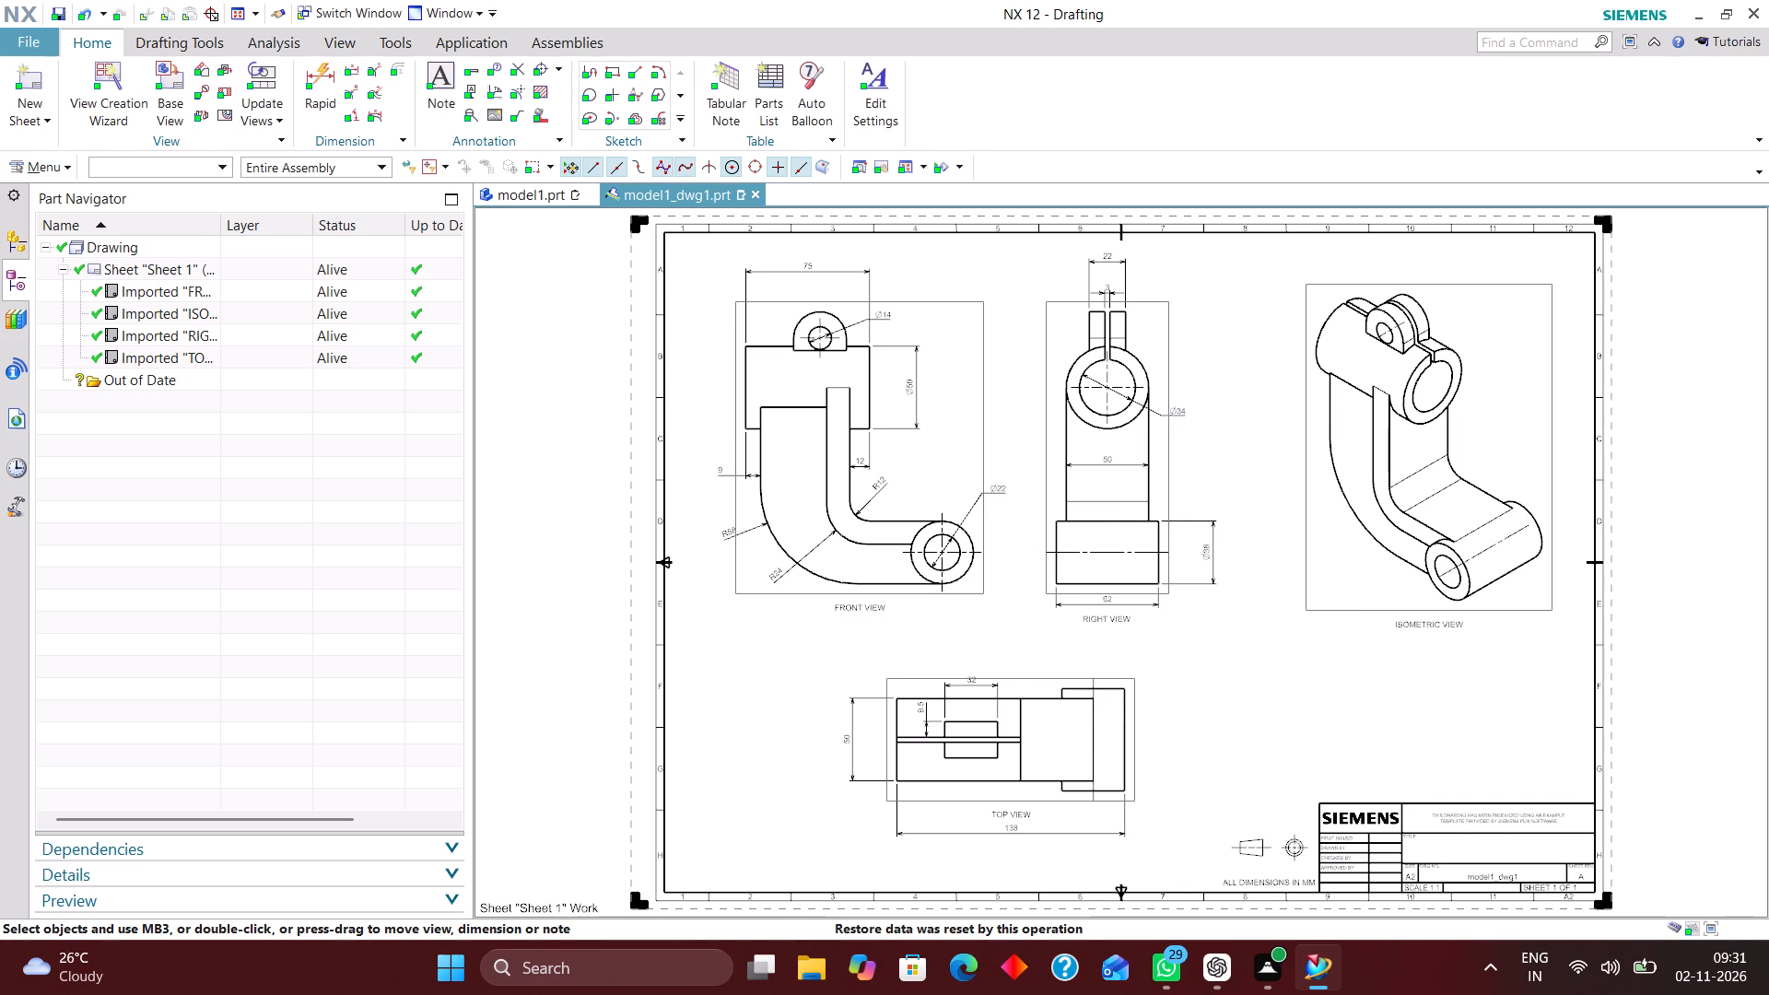
key(ctrl+l)
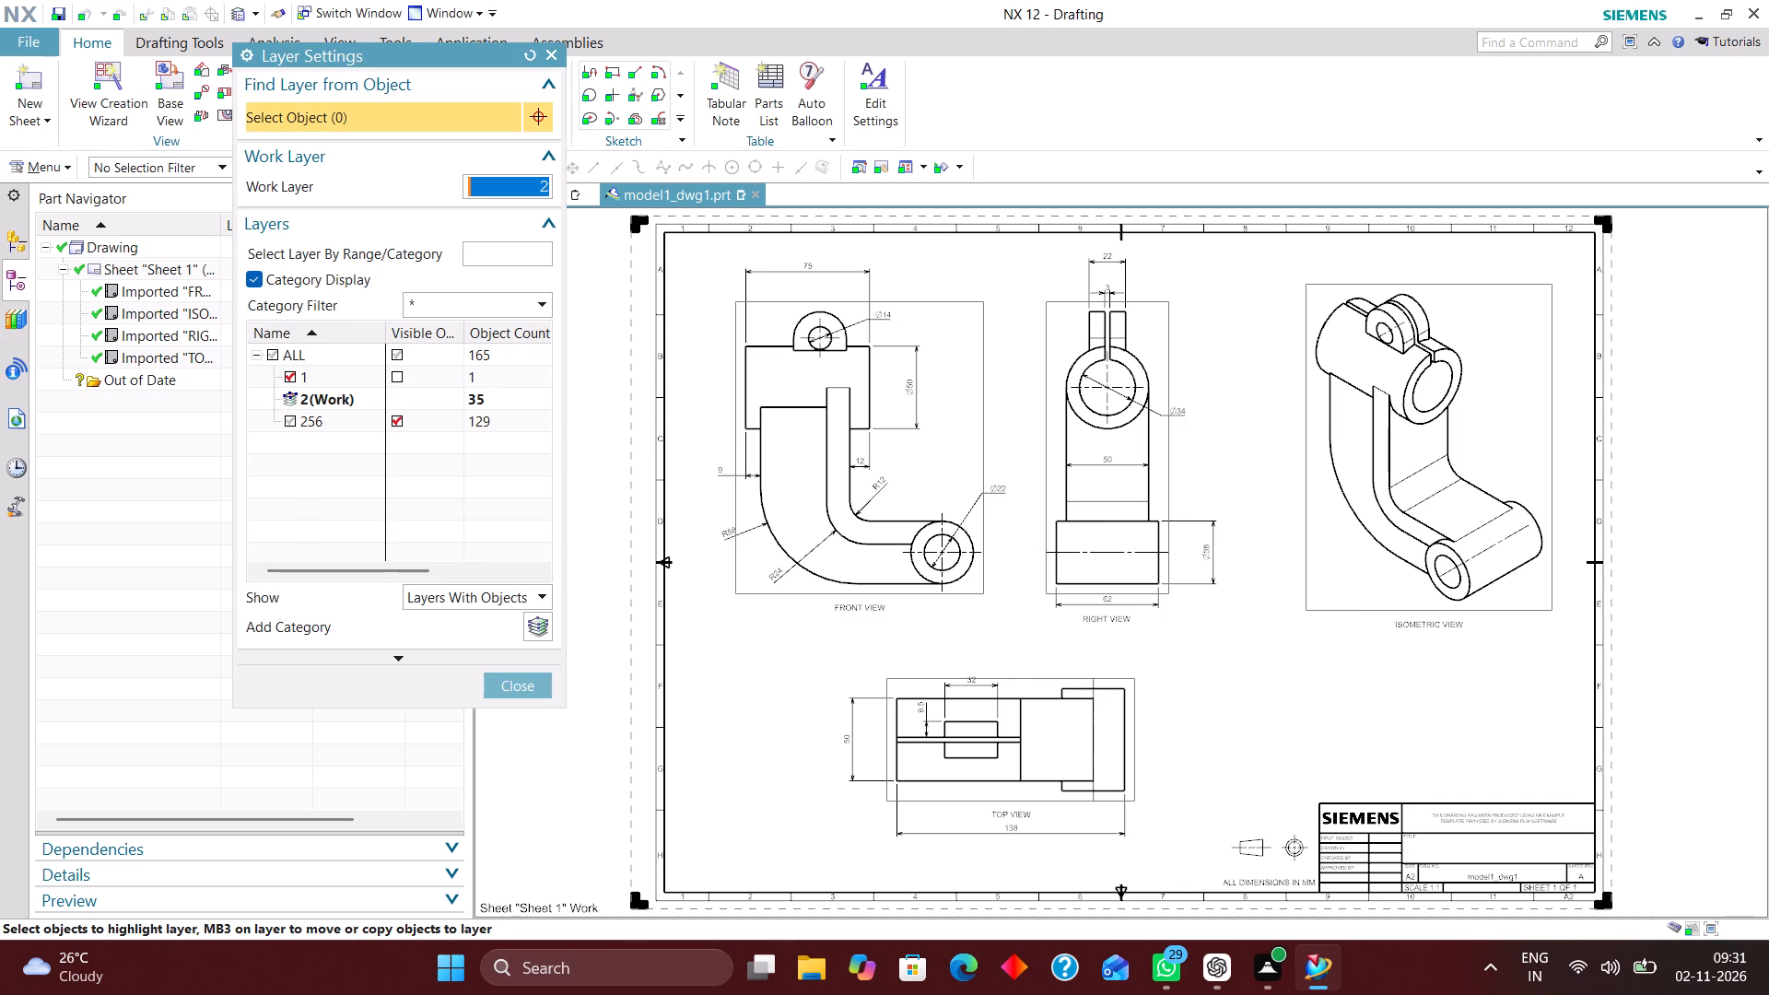
click(289, 423)
click(516, 688)
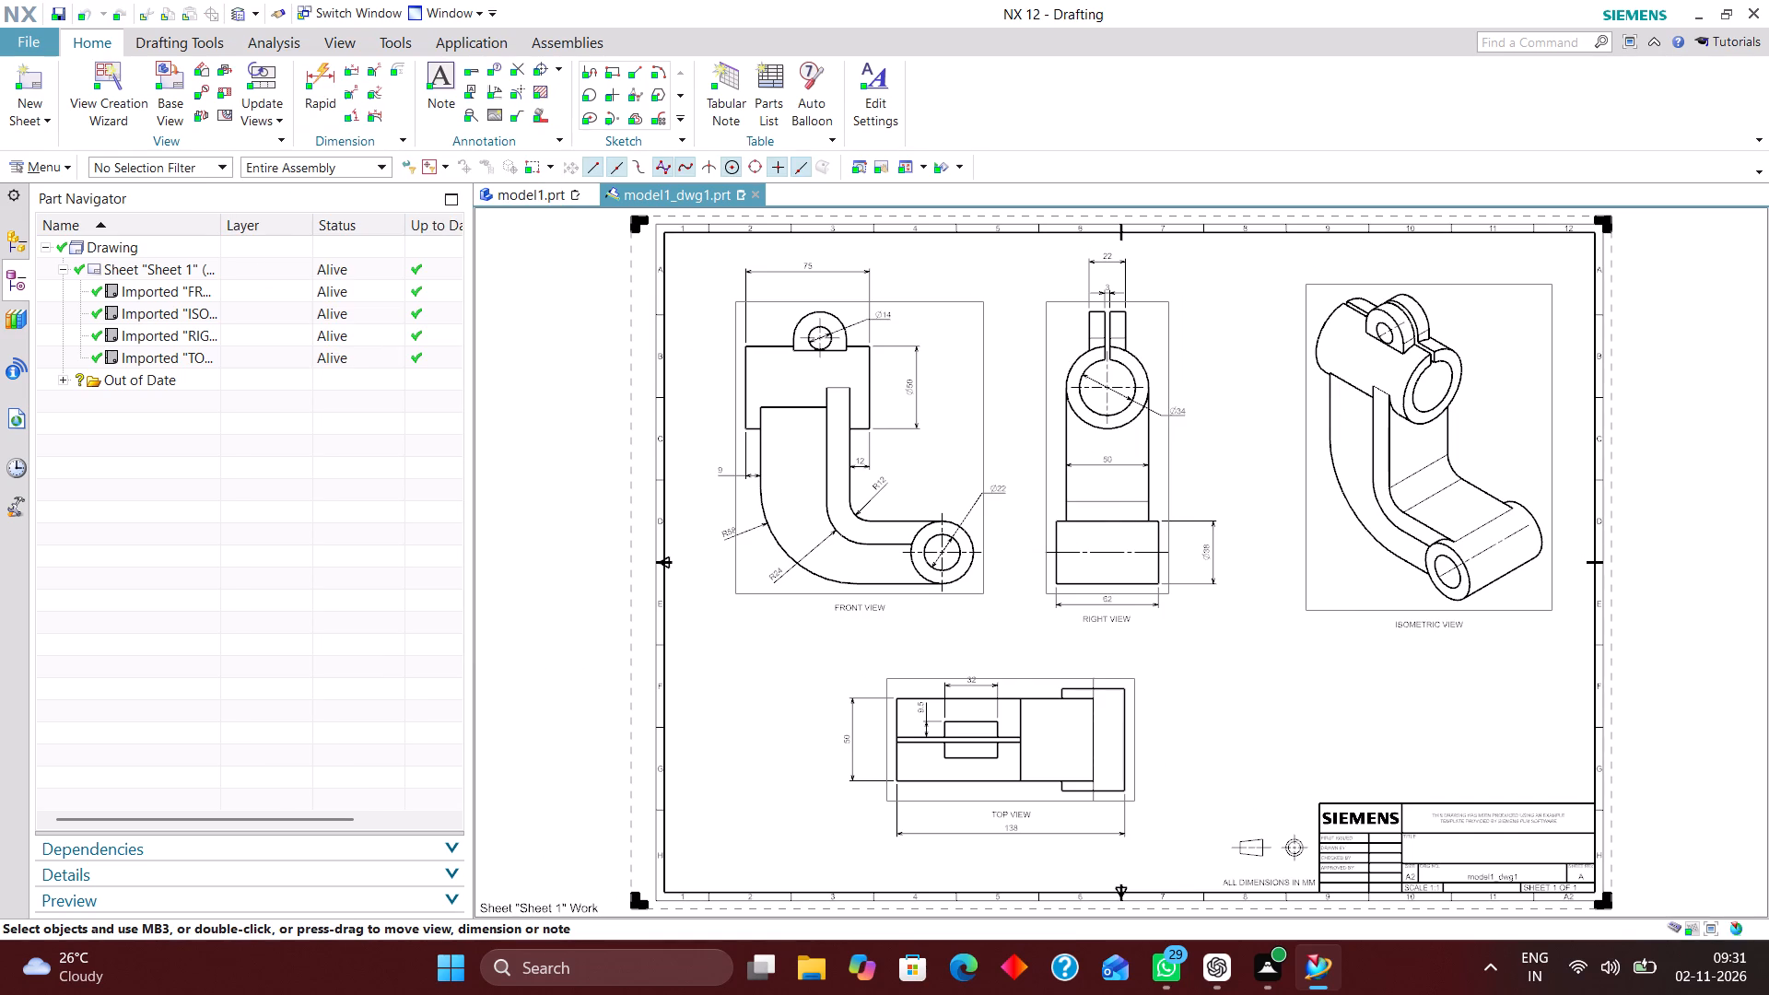
Open the title block definition and unlock the empty text cells Label10, Label11, Label12 and Label13.
right_click(1312, 834)
click(1409, 650)
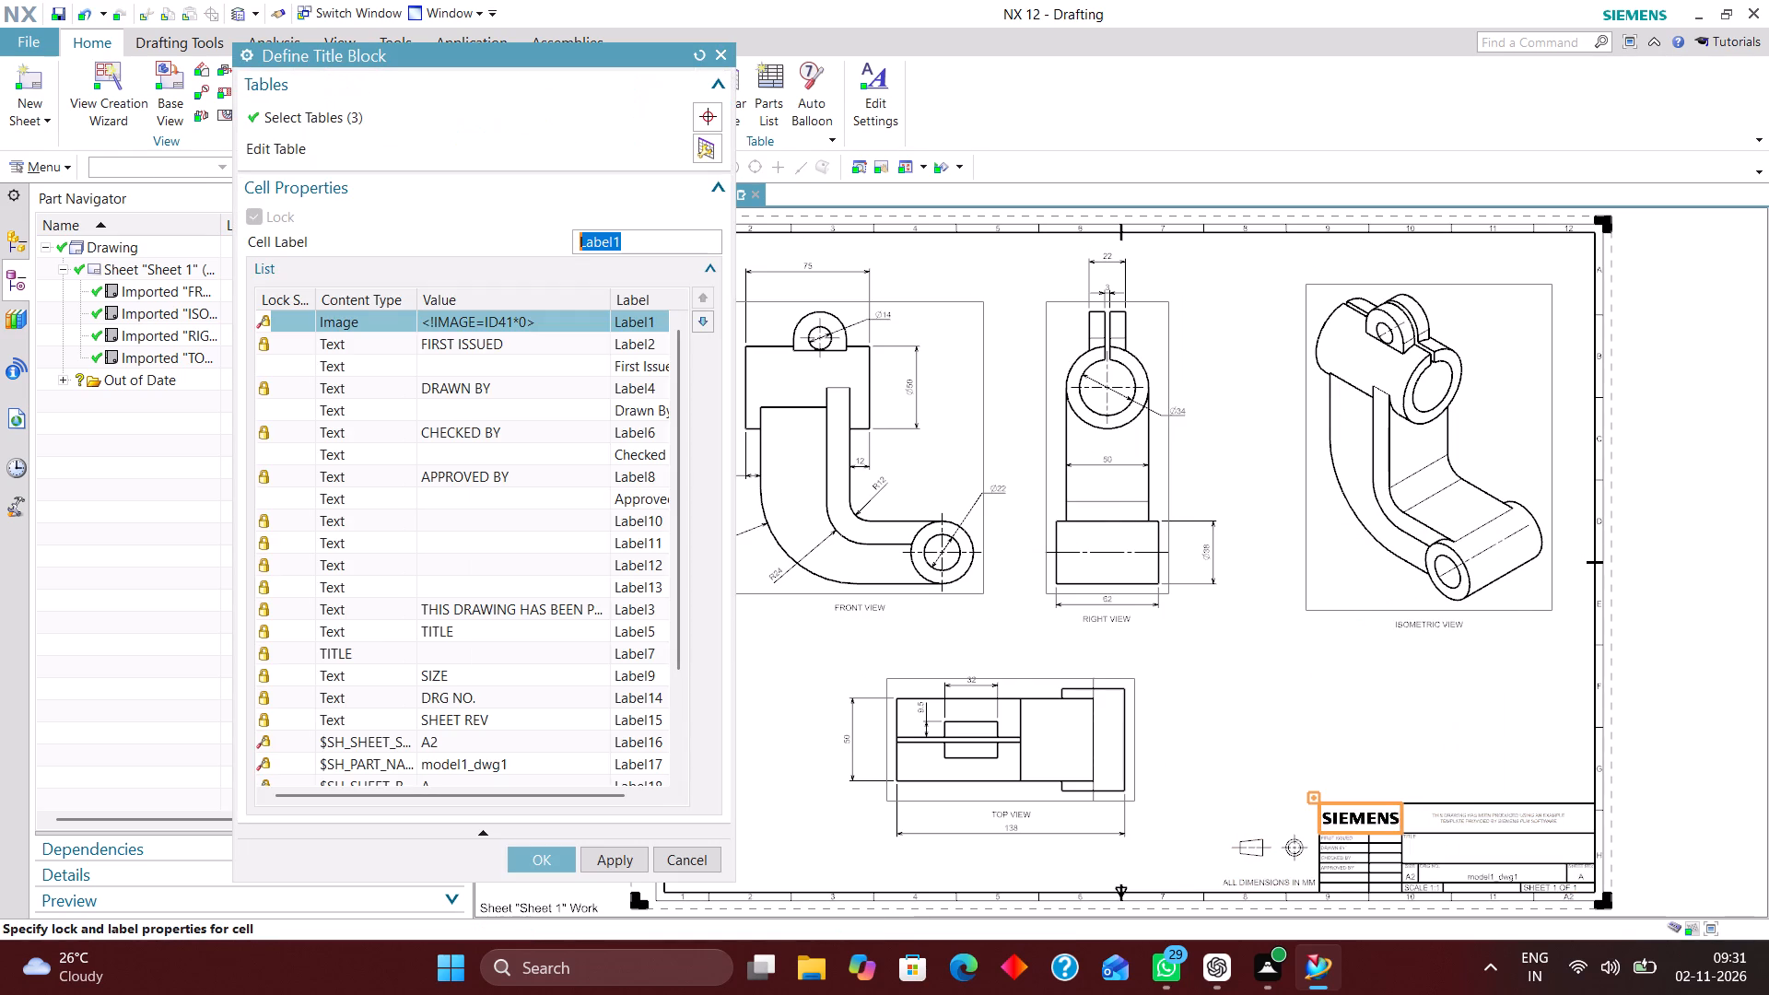
click(291, 527)
click(254, 212)
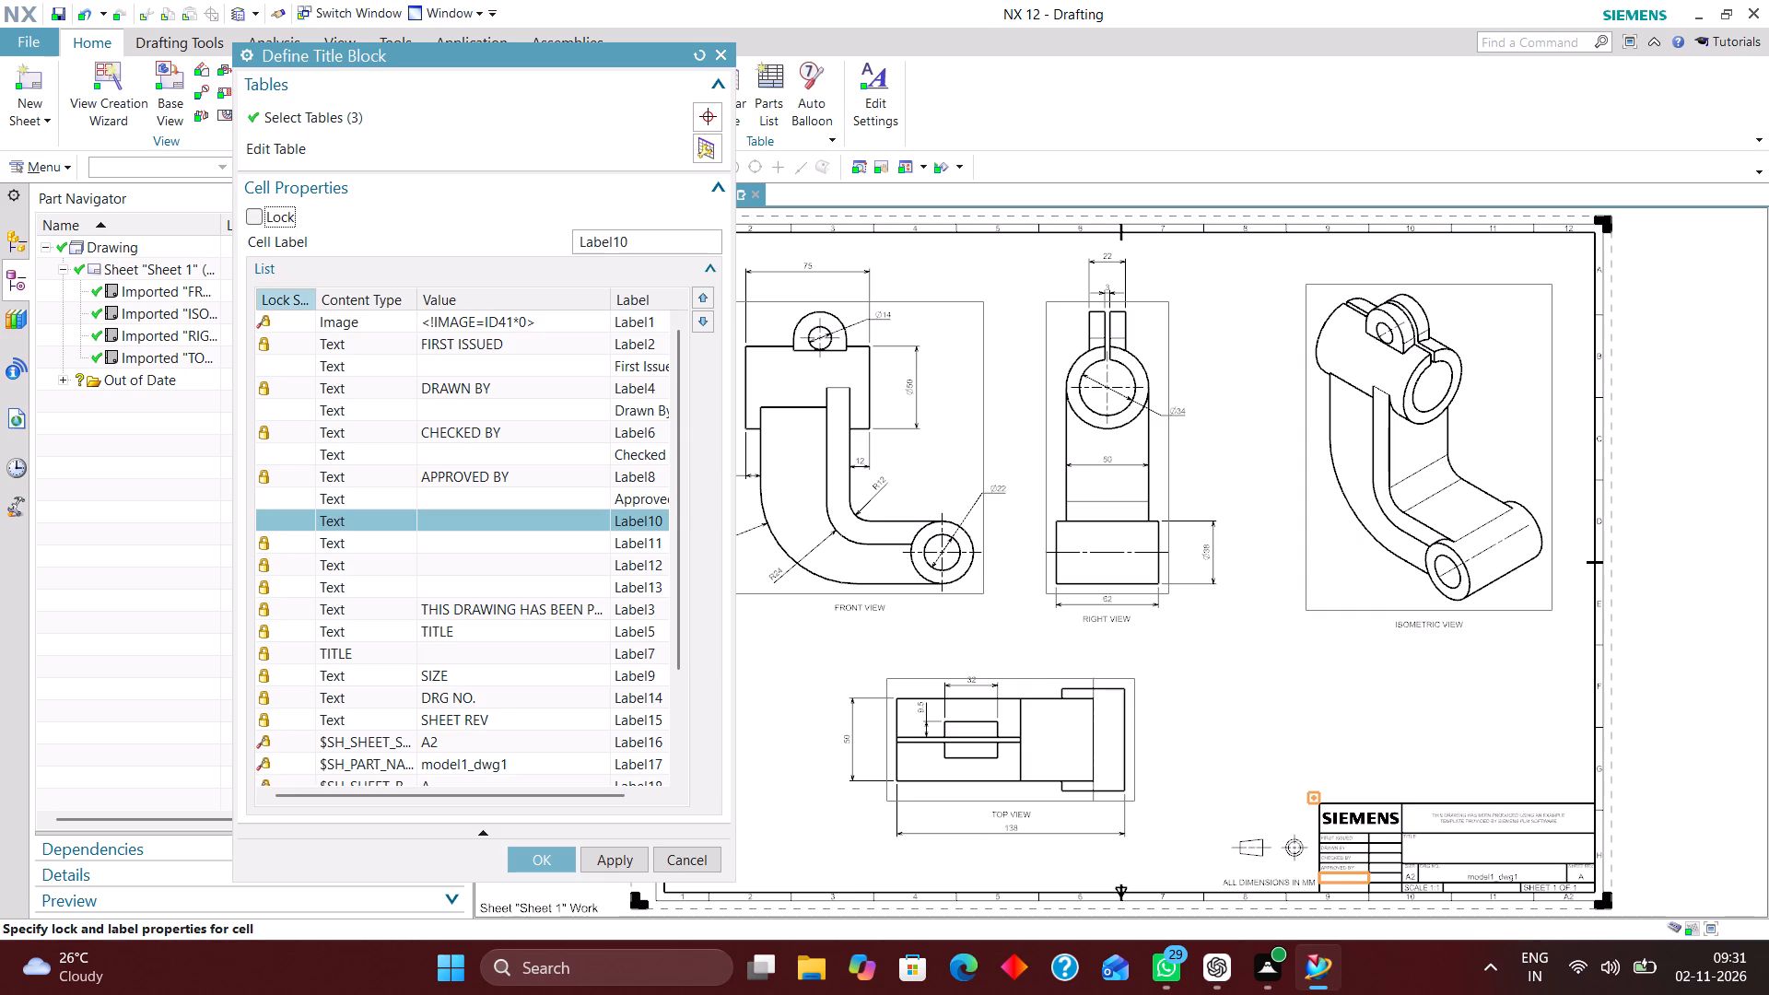
click(289, 547)
click(250, 217)
click(296, 565)
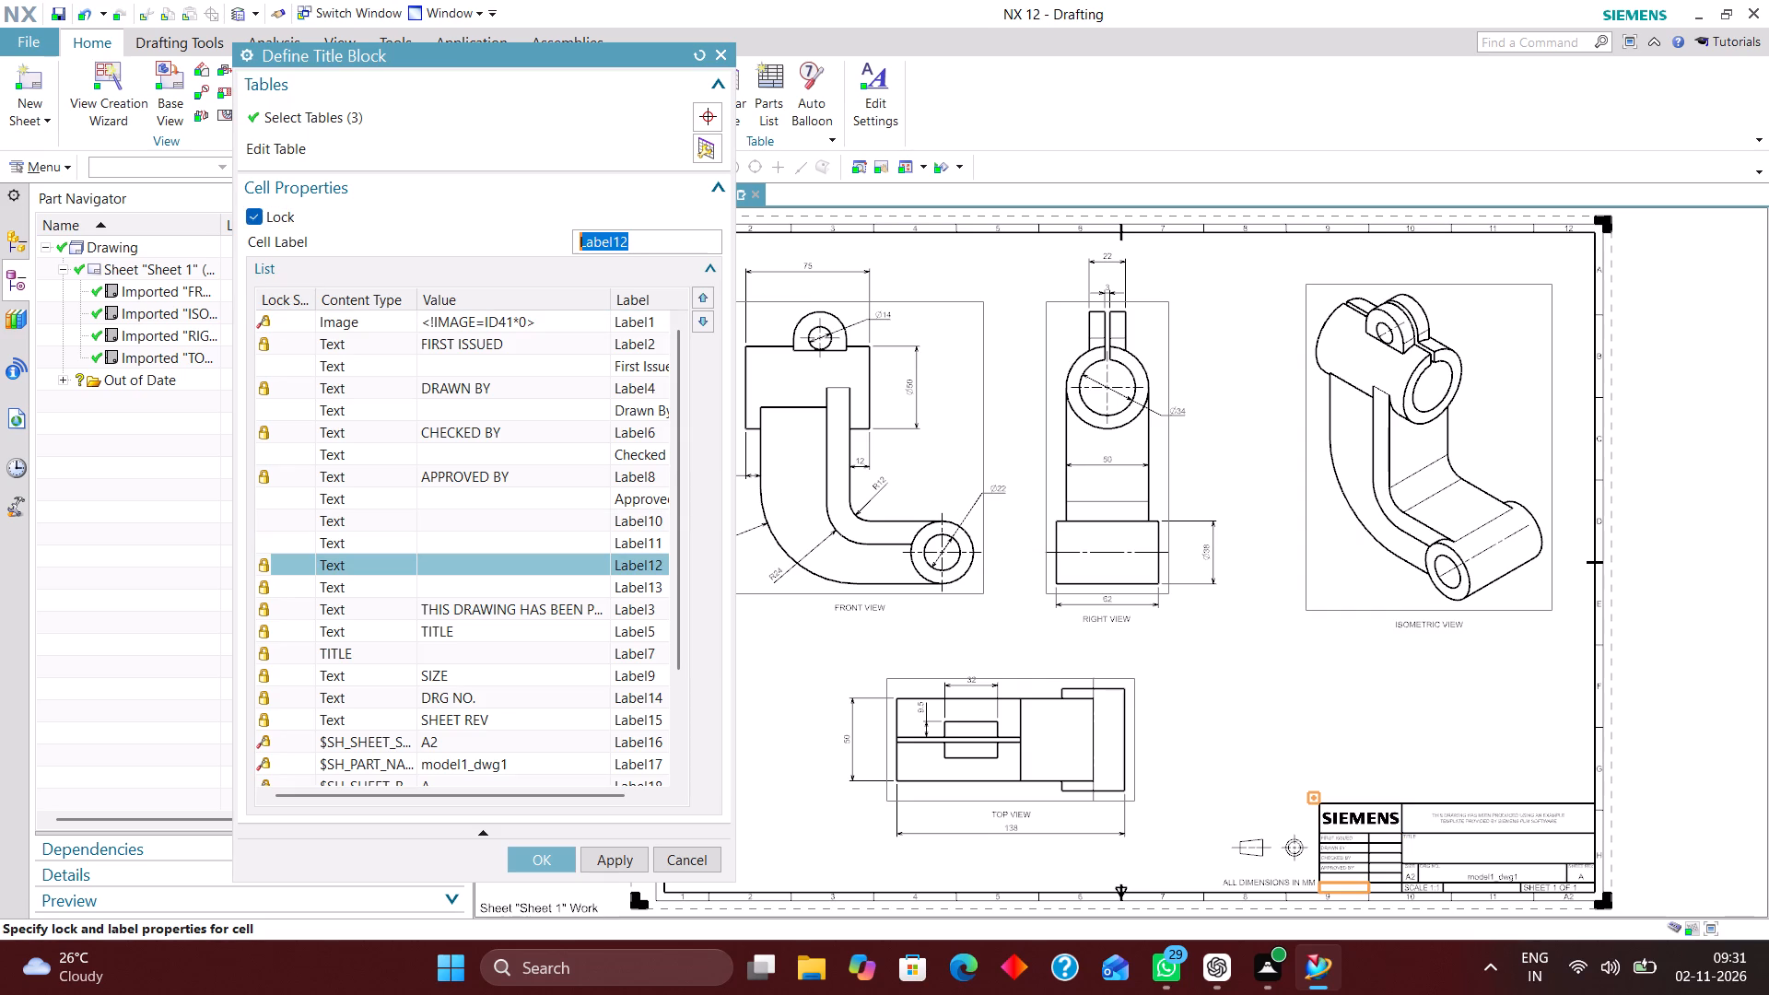
click(259, 210)
click(285, 581)
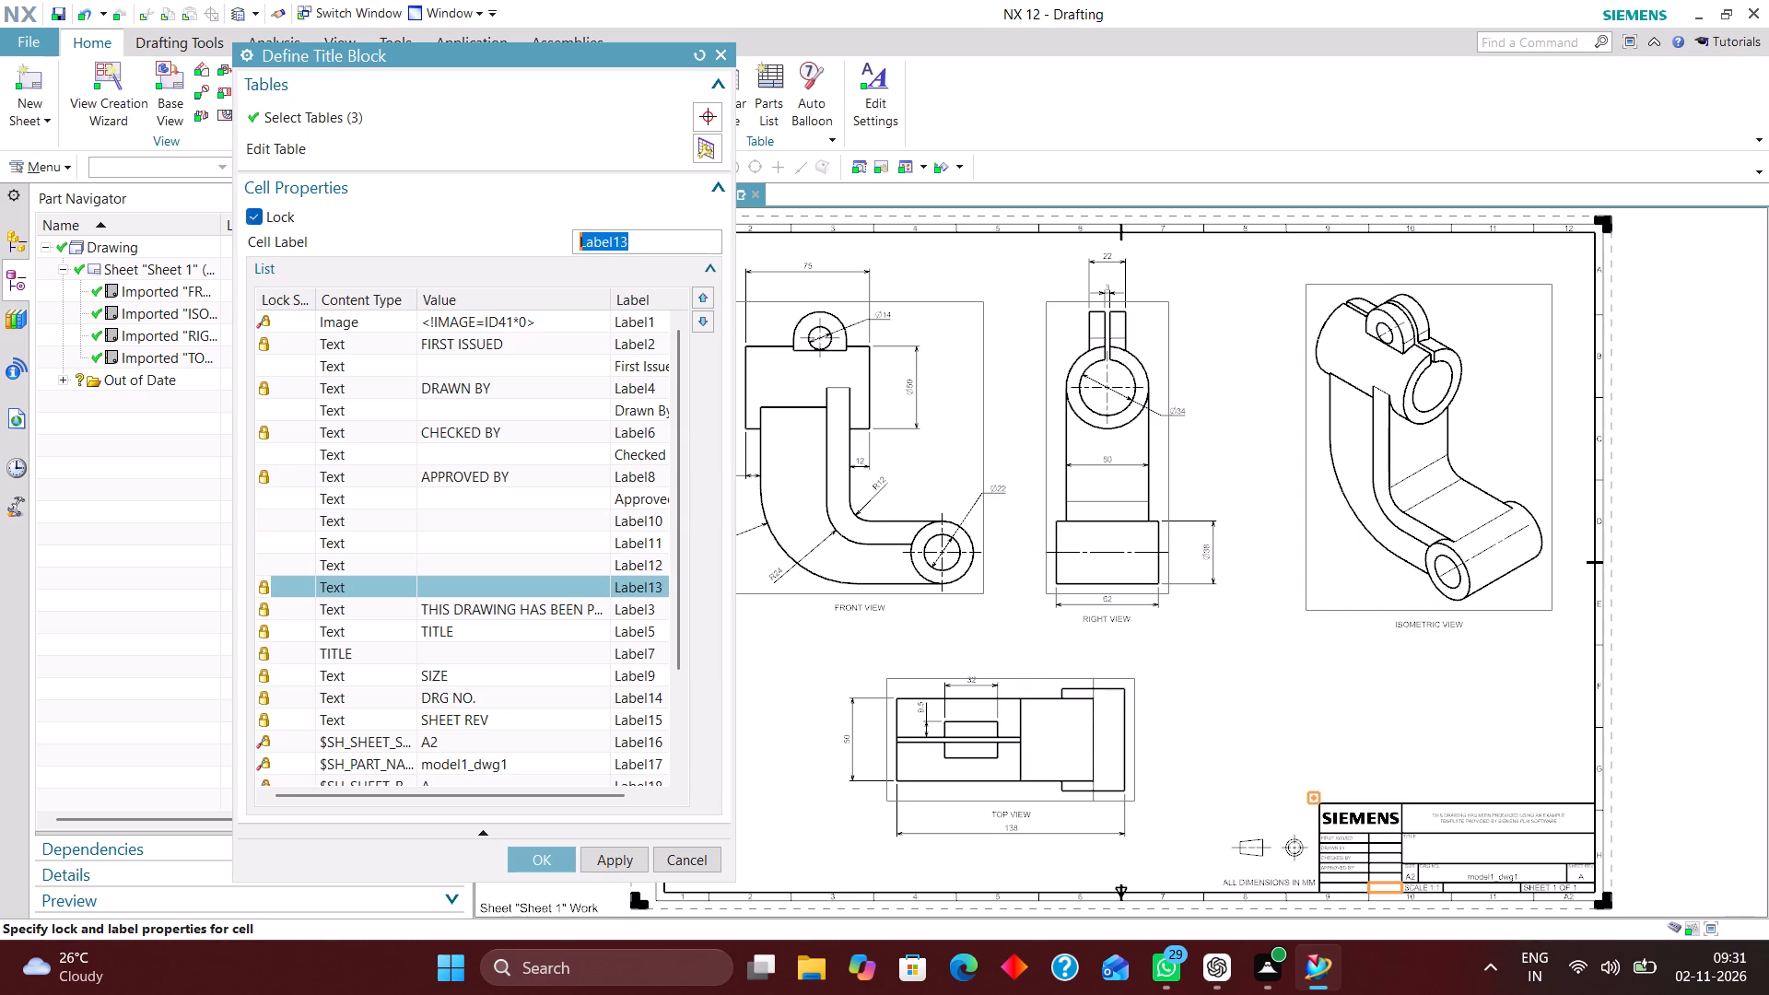
click(252, 222)
Unlock the title block's TITLE content cell Label7 and the empty text cell Label20, and apply the definition.
scroll(356, 408, down, 4)
click(266, 522)
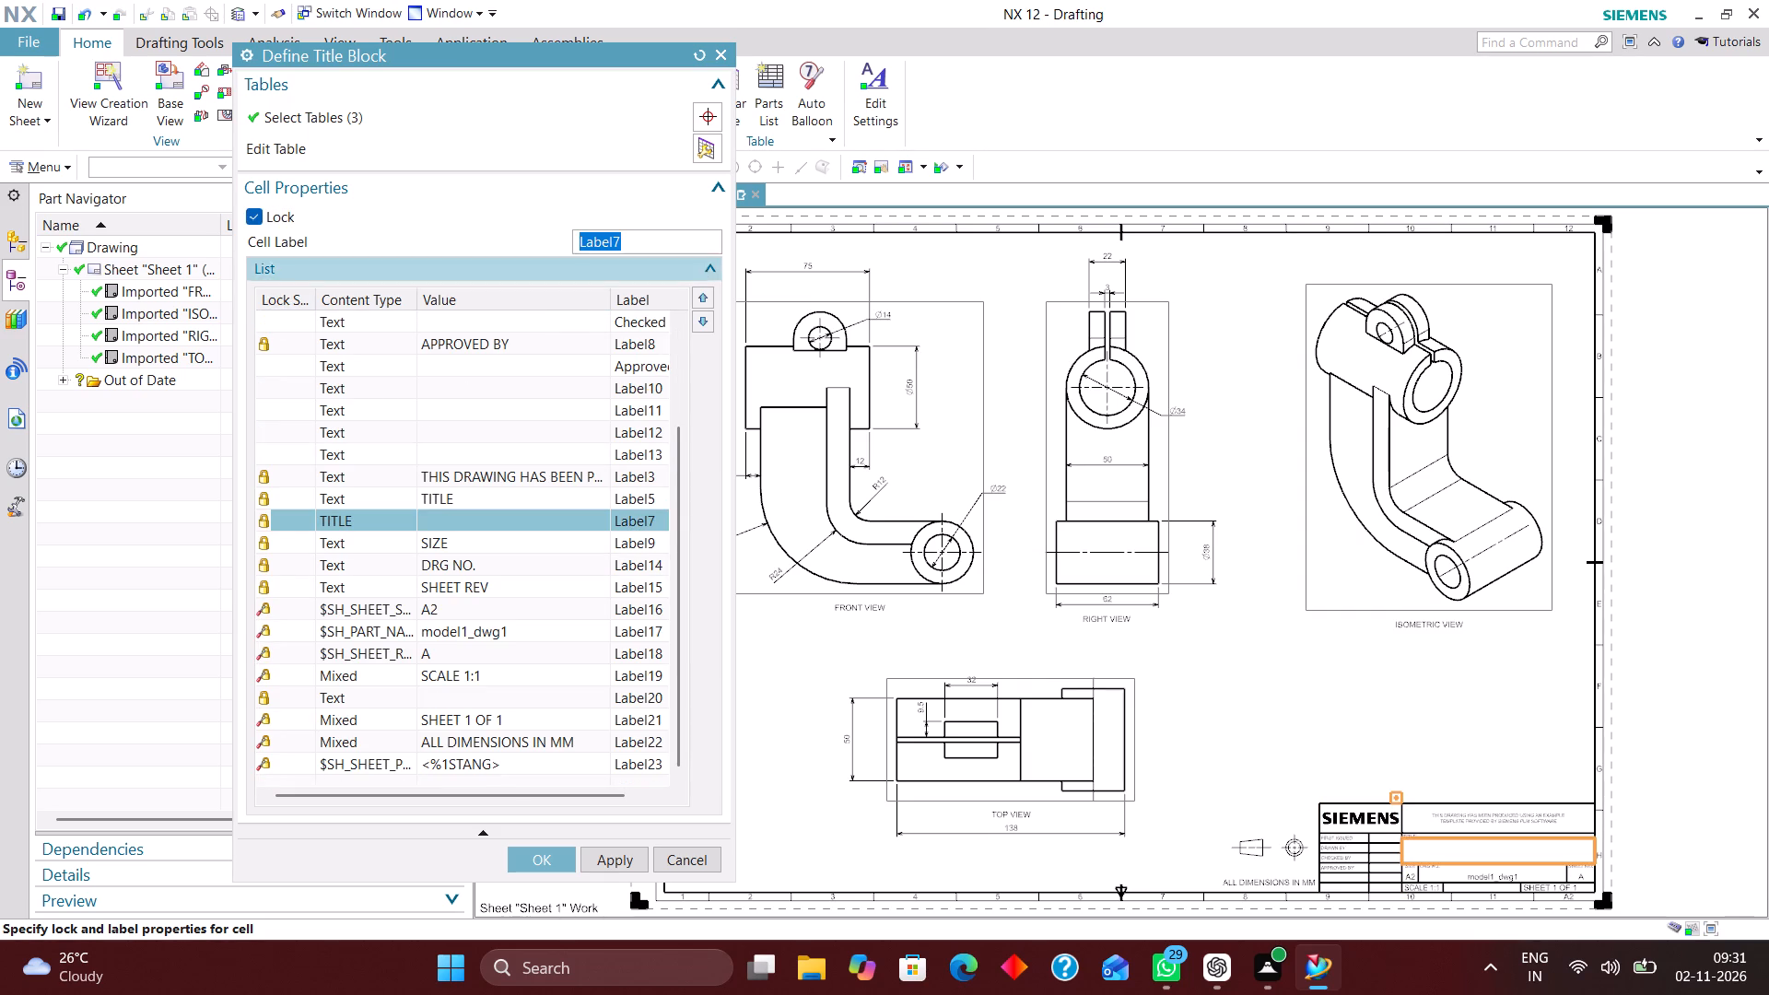
click(252, 213)
scroll(321, 533, down, 3)
click(287, 694)
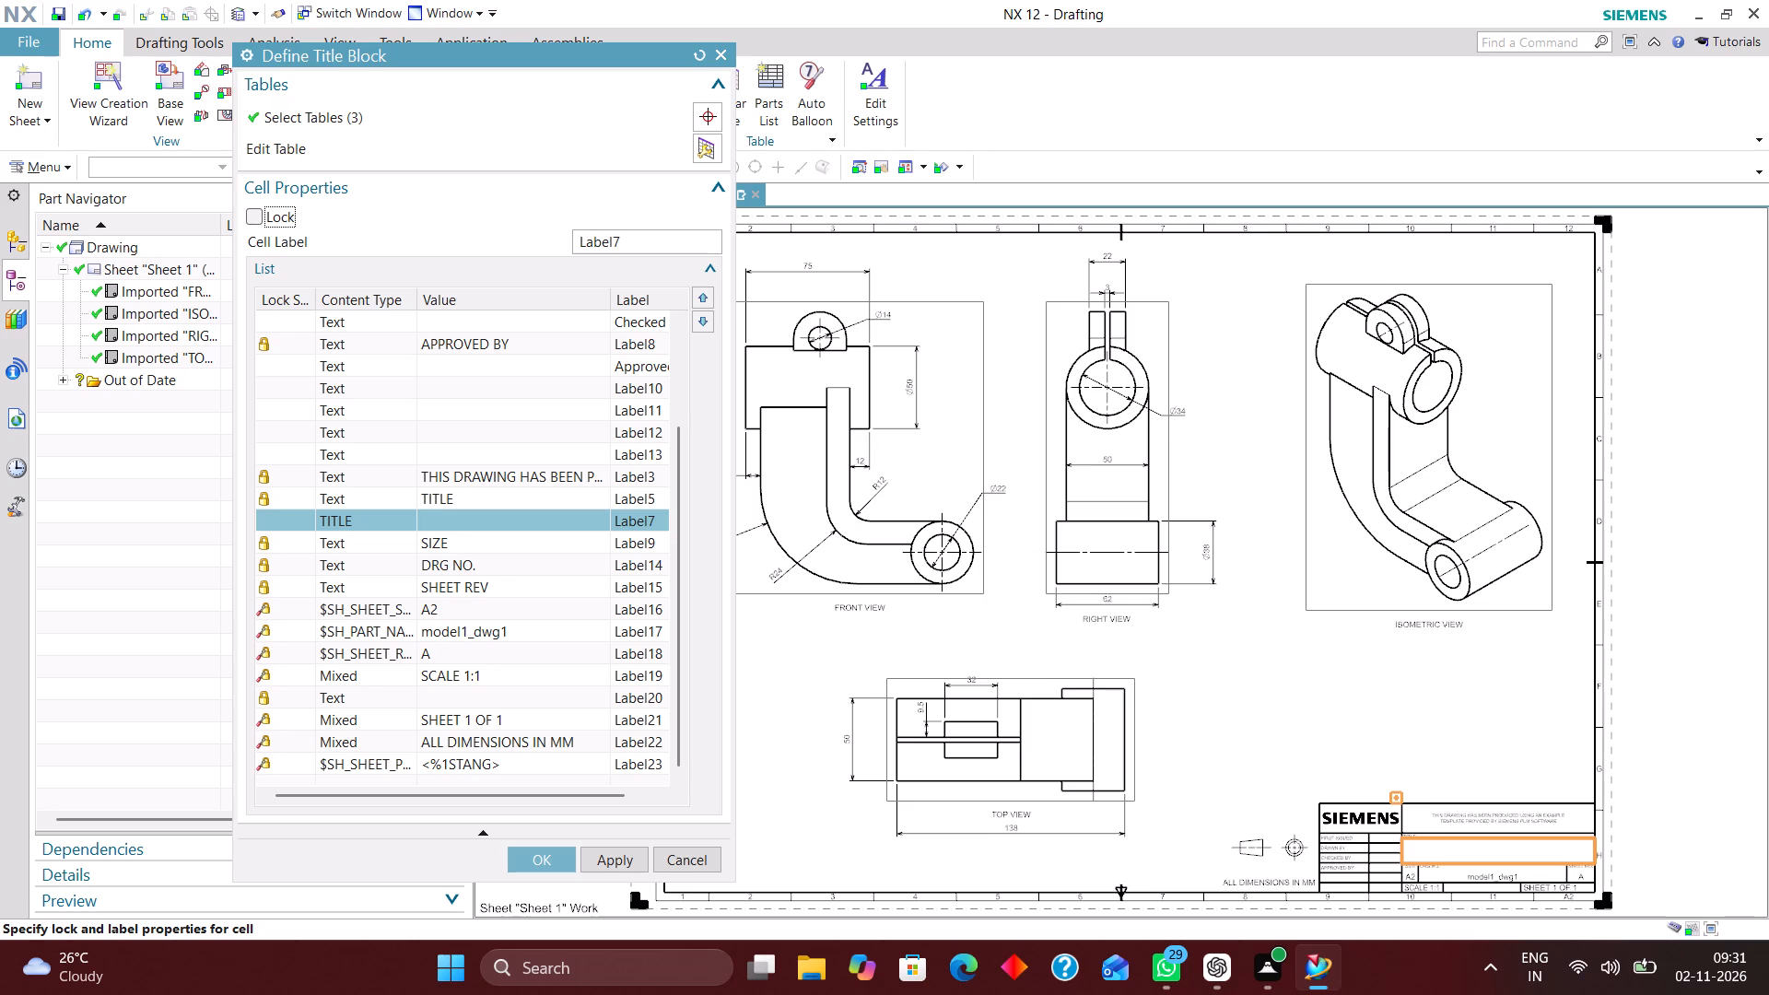
click(251, 214)
click(535, 864)
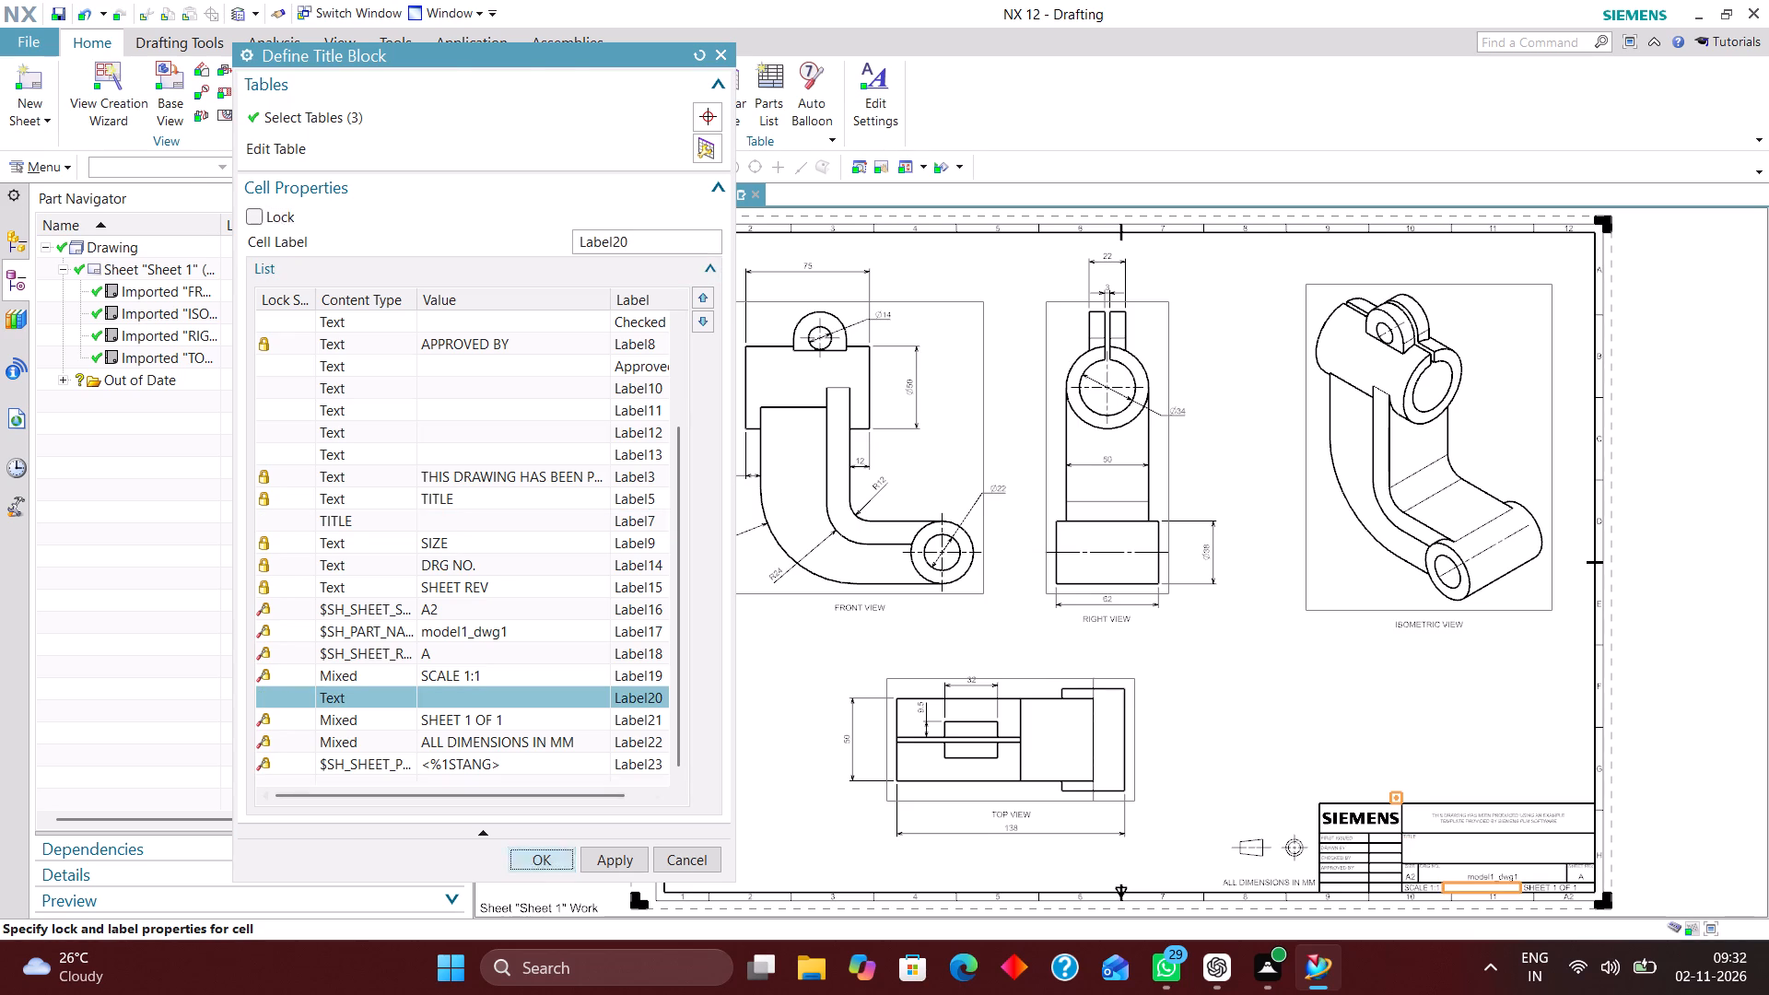
right_drag(1268, 633, 1189, 740)
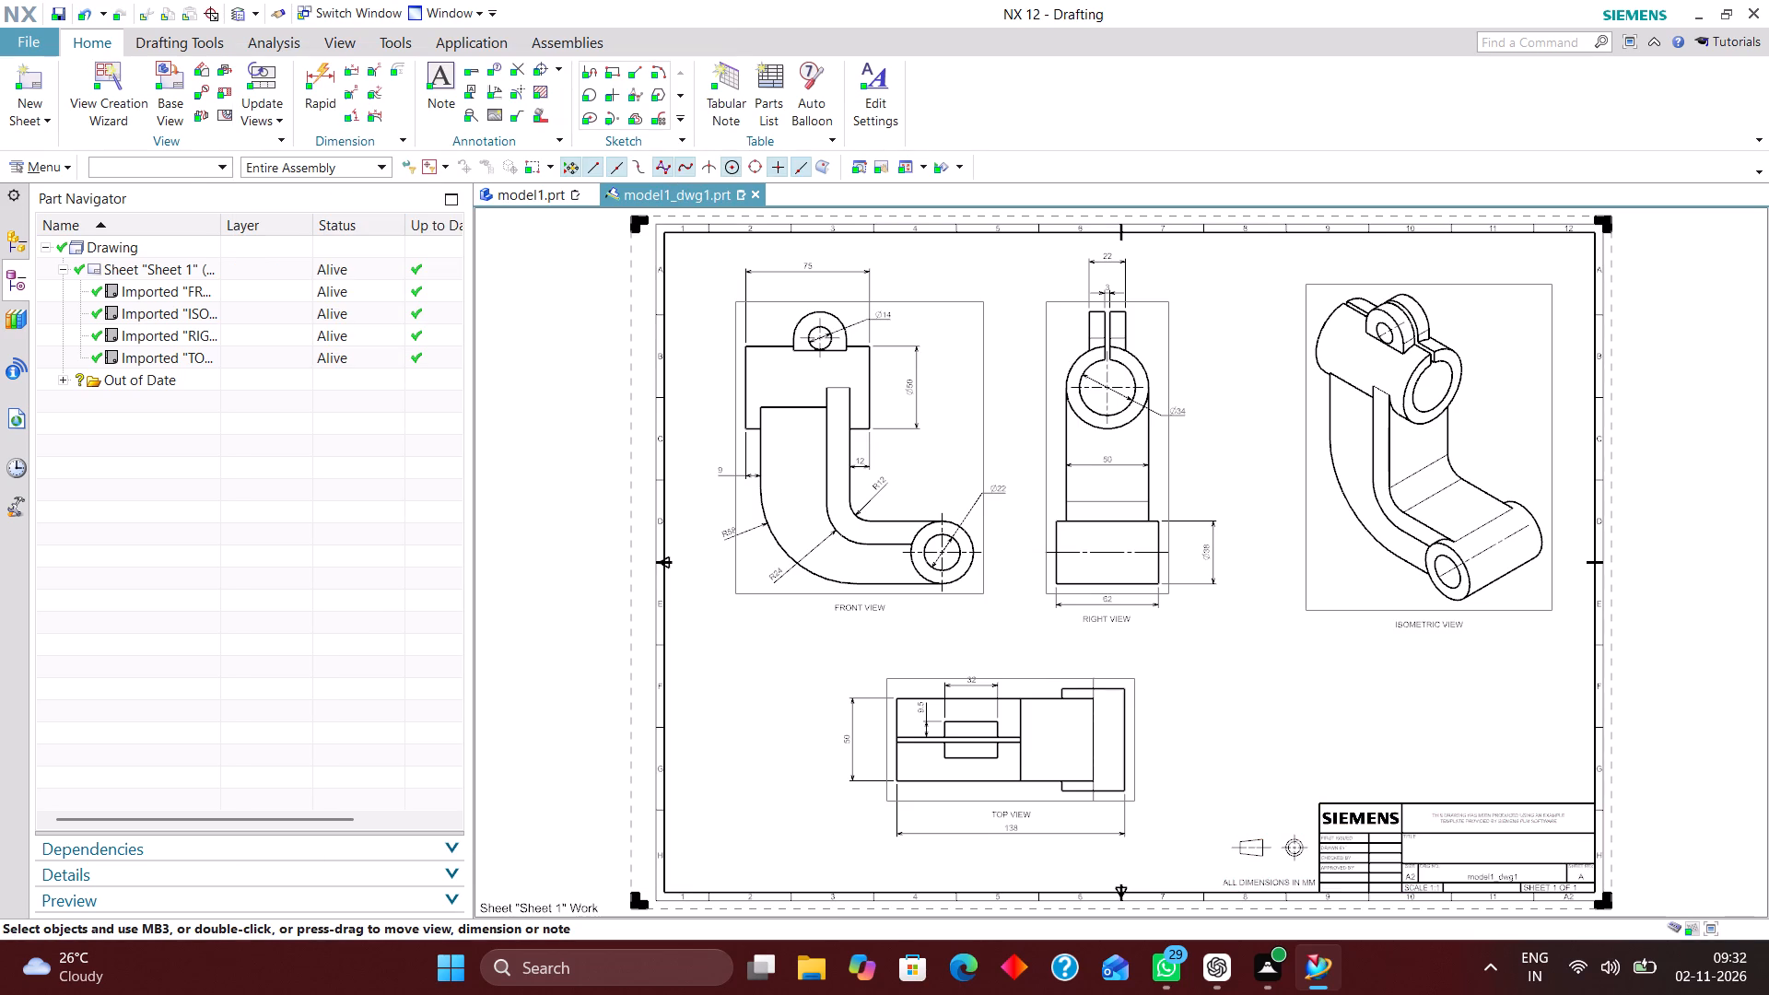
right_drag(1189, 740, 1162, 774)
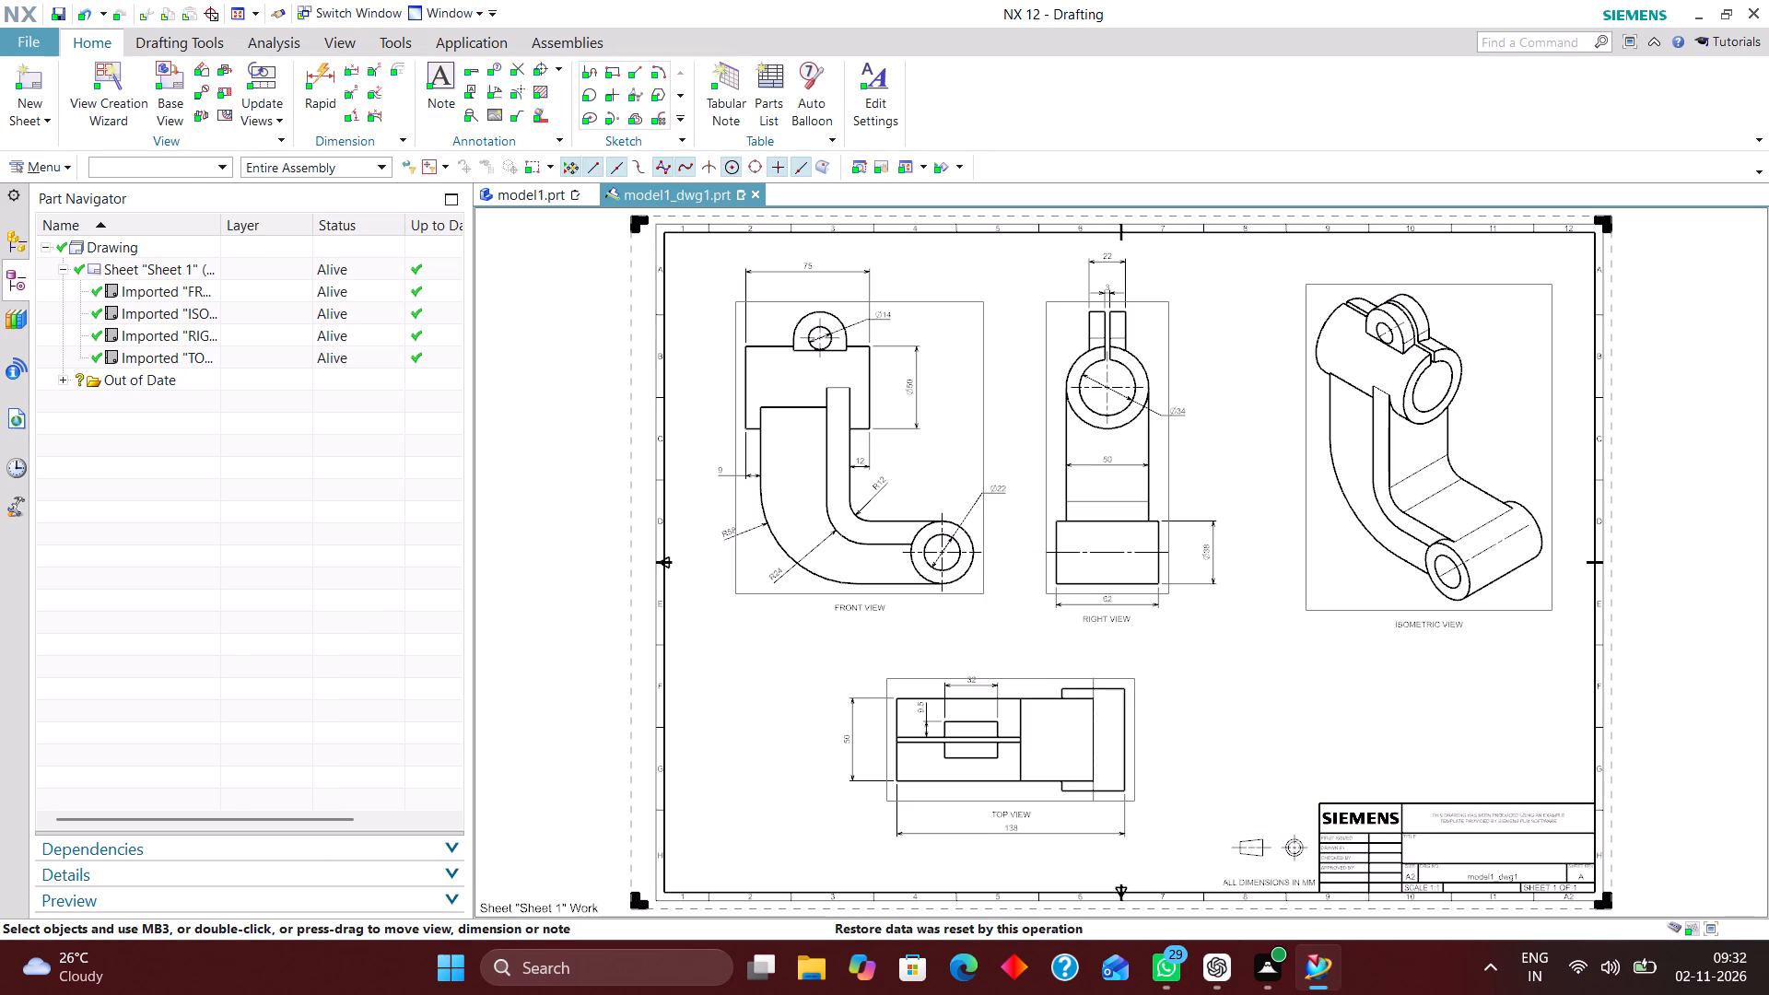
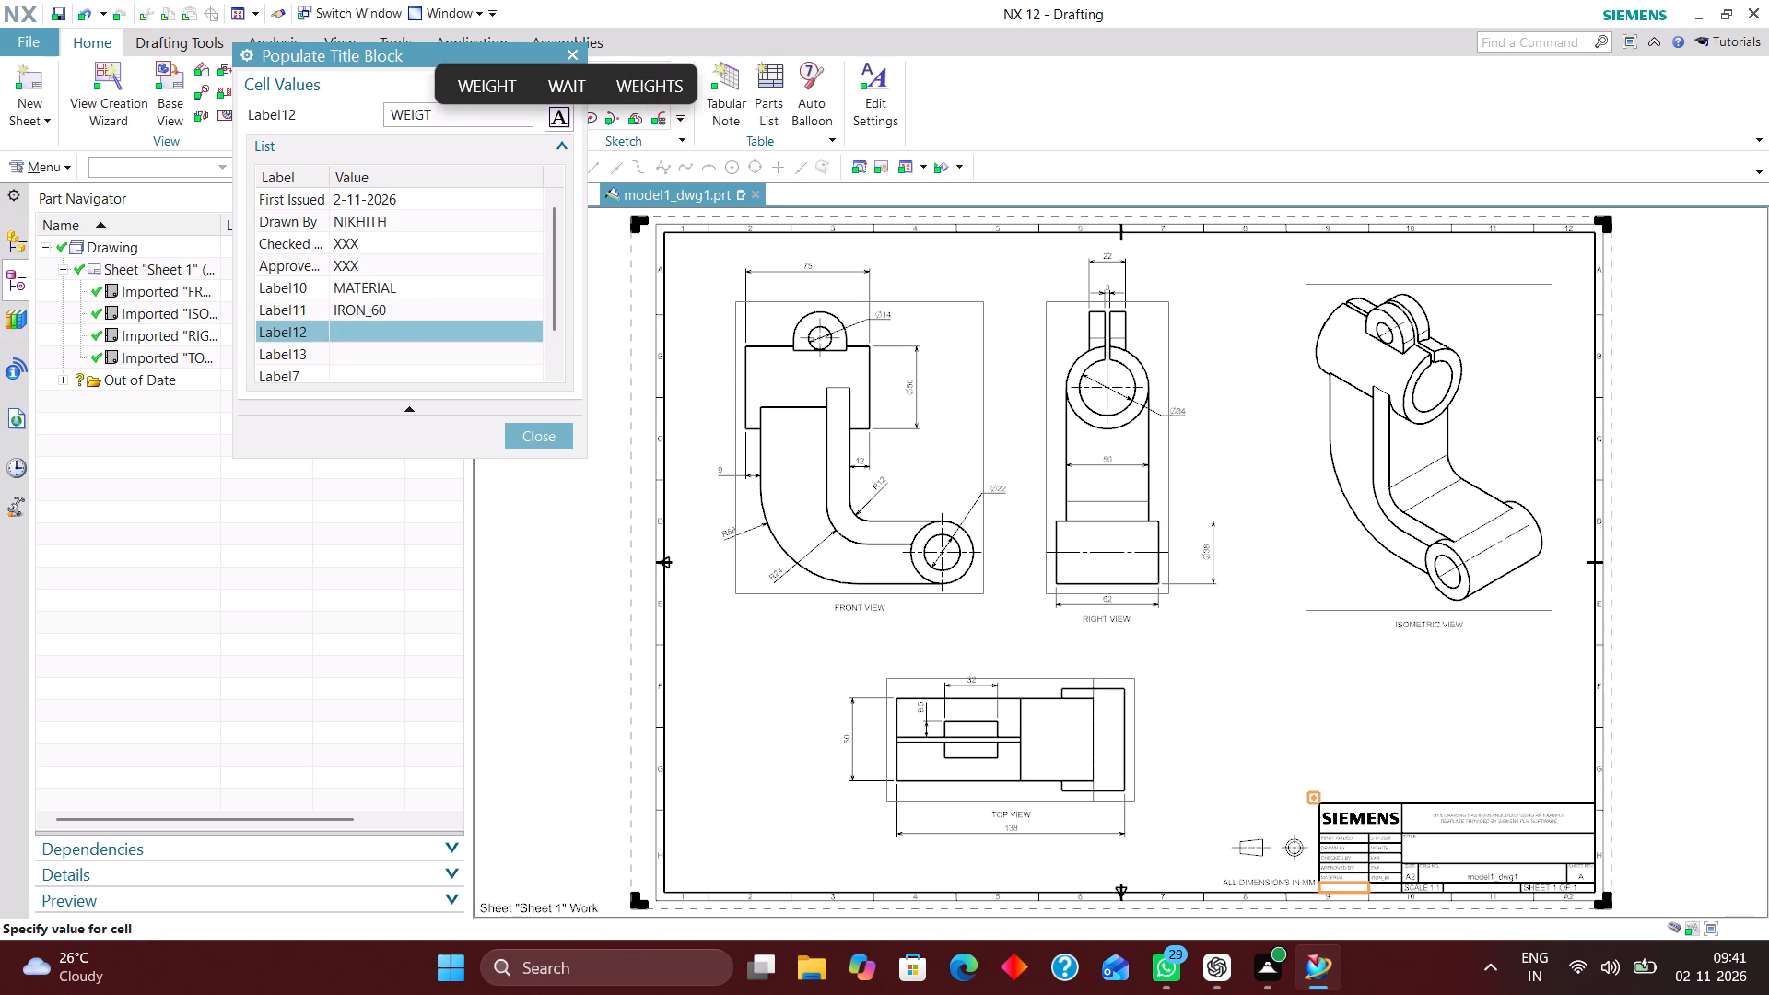
Enter WEIGHT (kg) as the value of Label12 in the title block.
key(Up)
key(space)
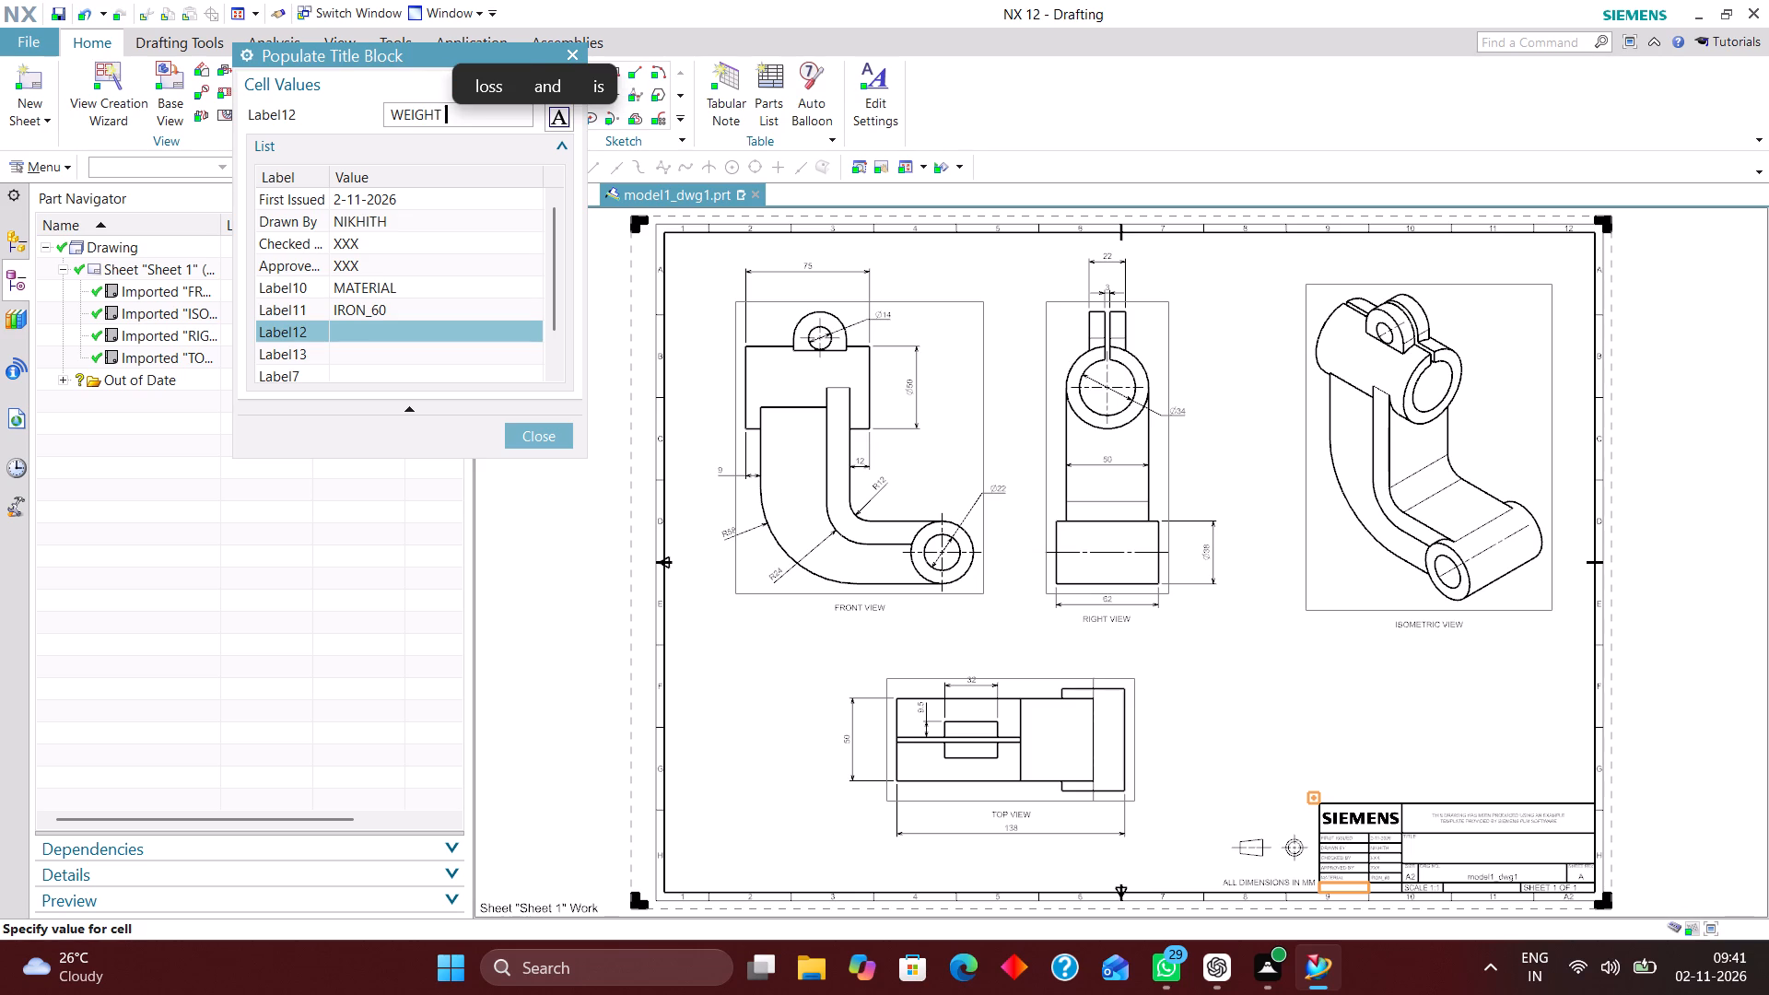
text(())
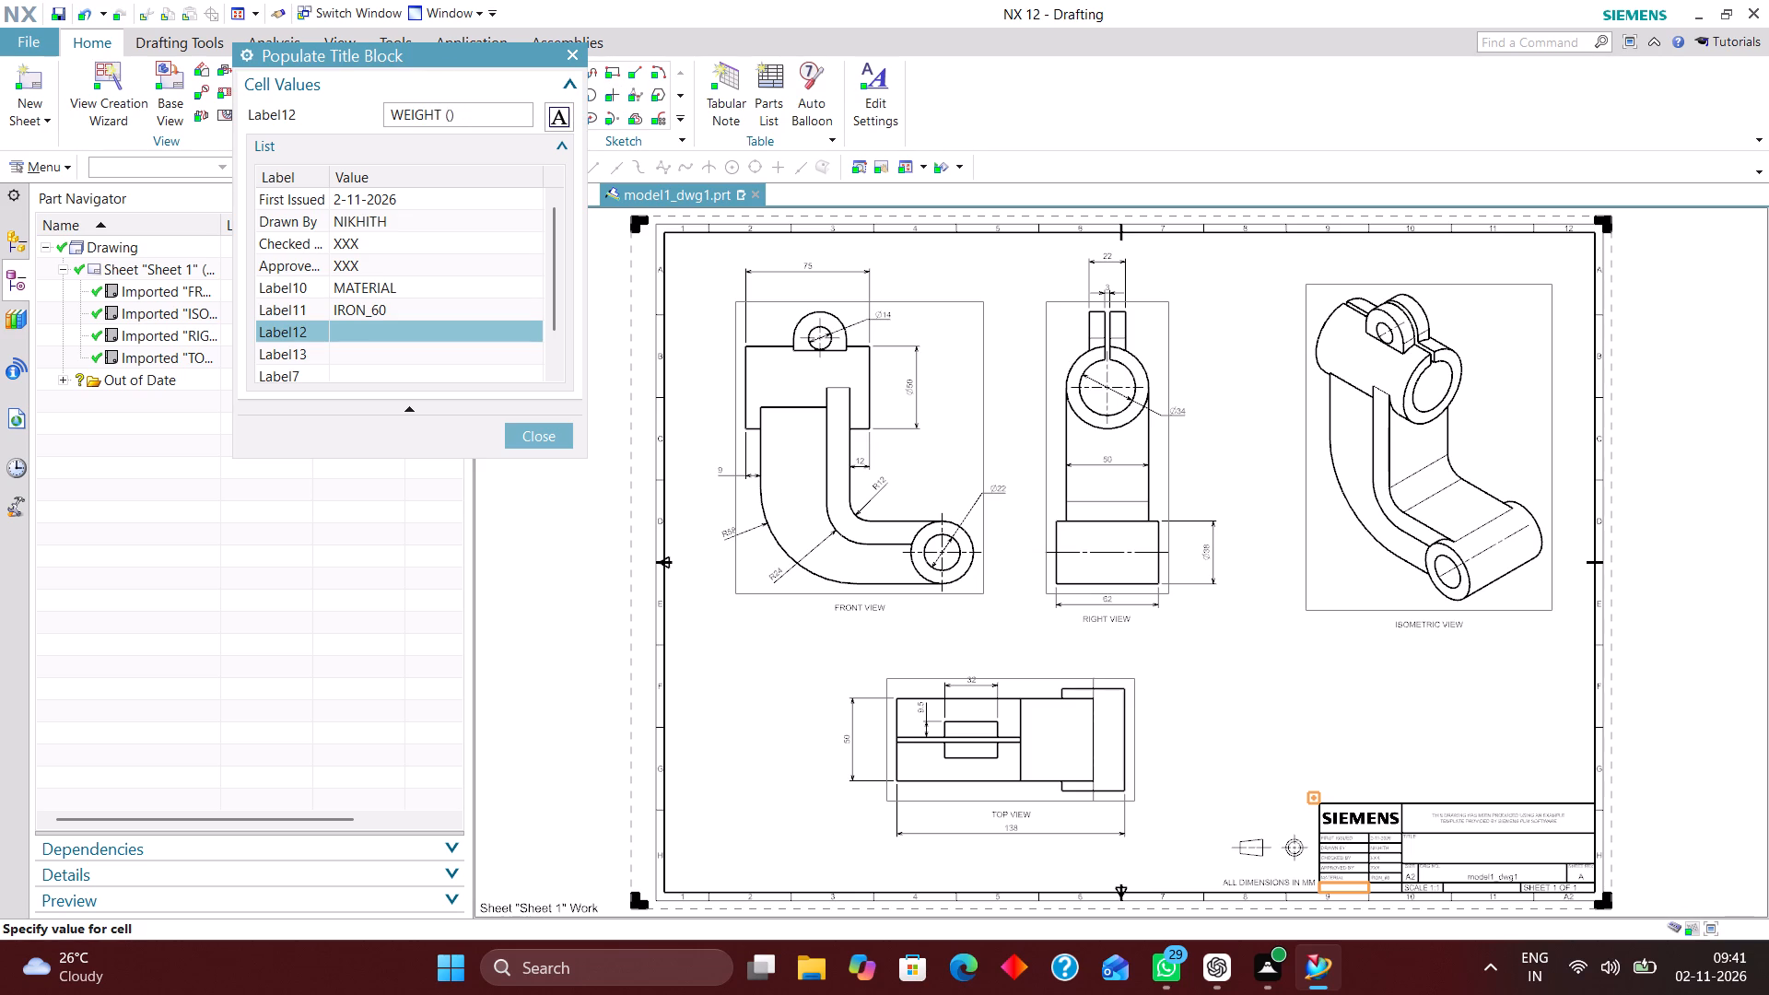
key(shift+Left)
text(kg)
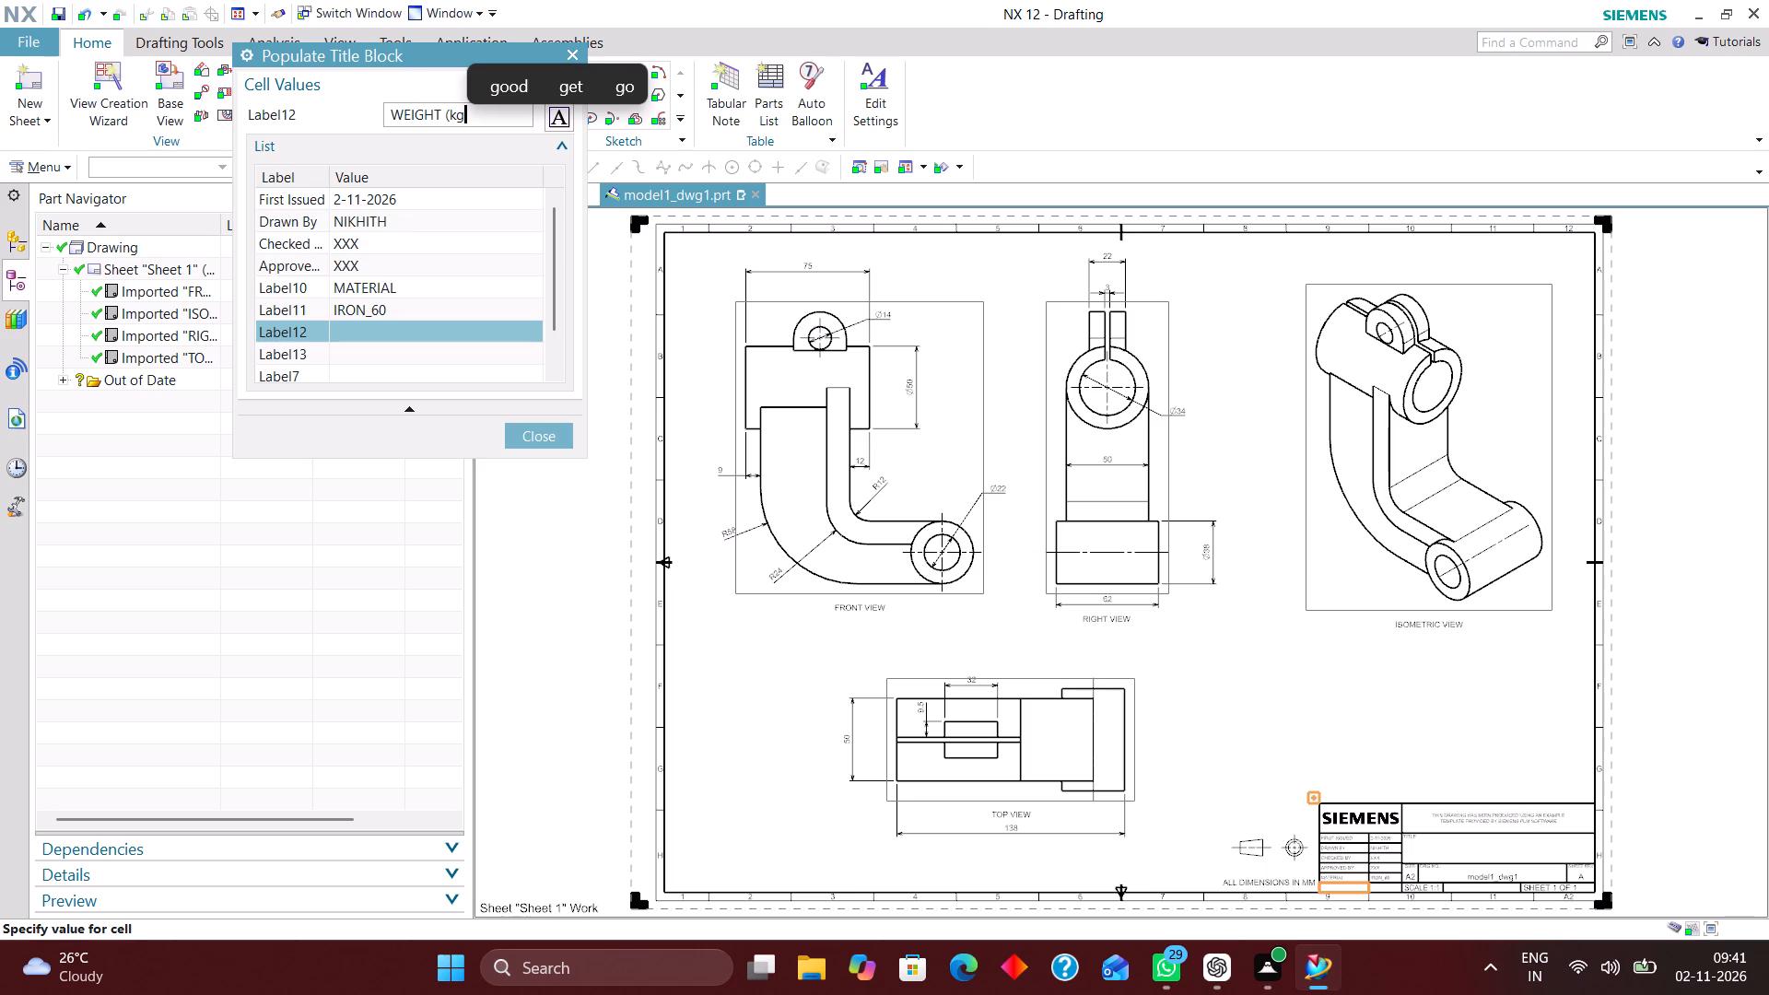
key(shift+parenright)
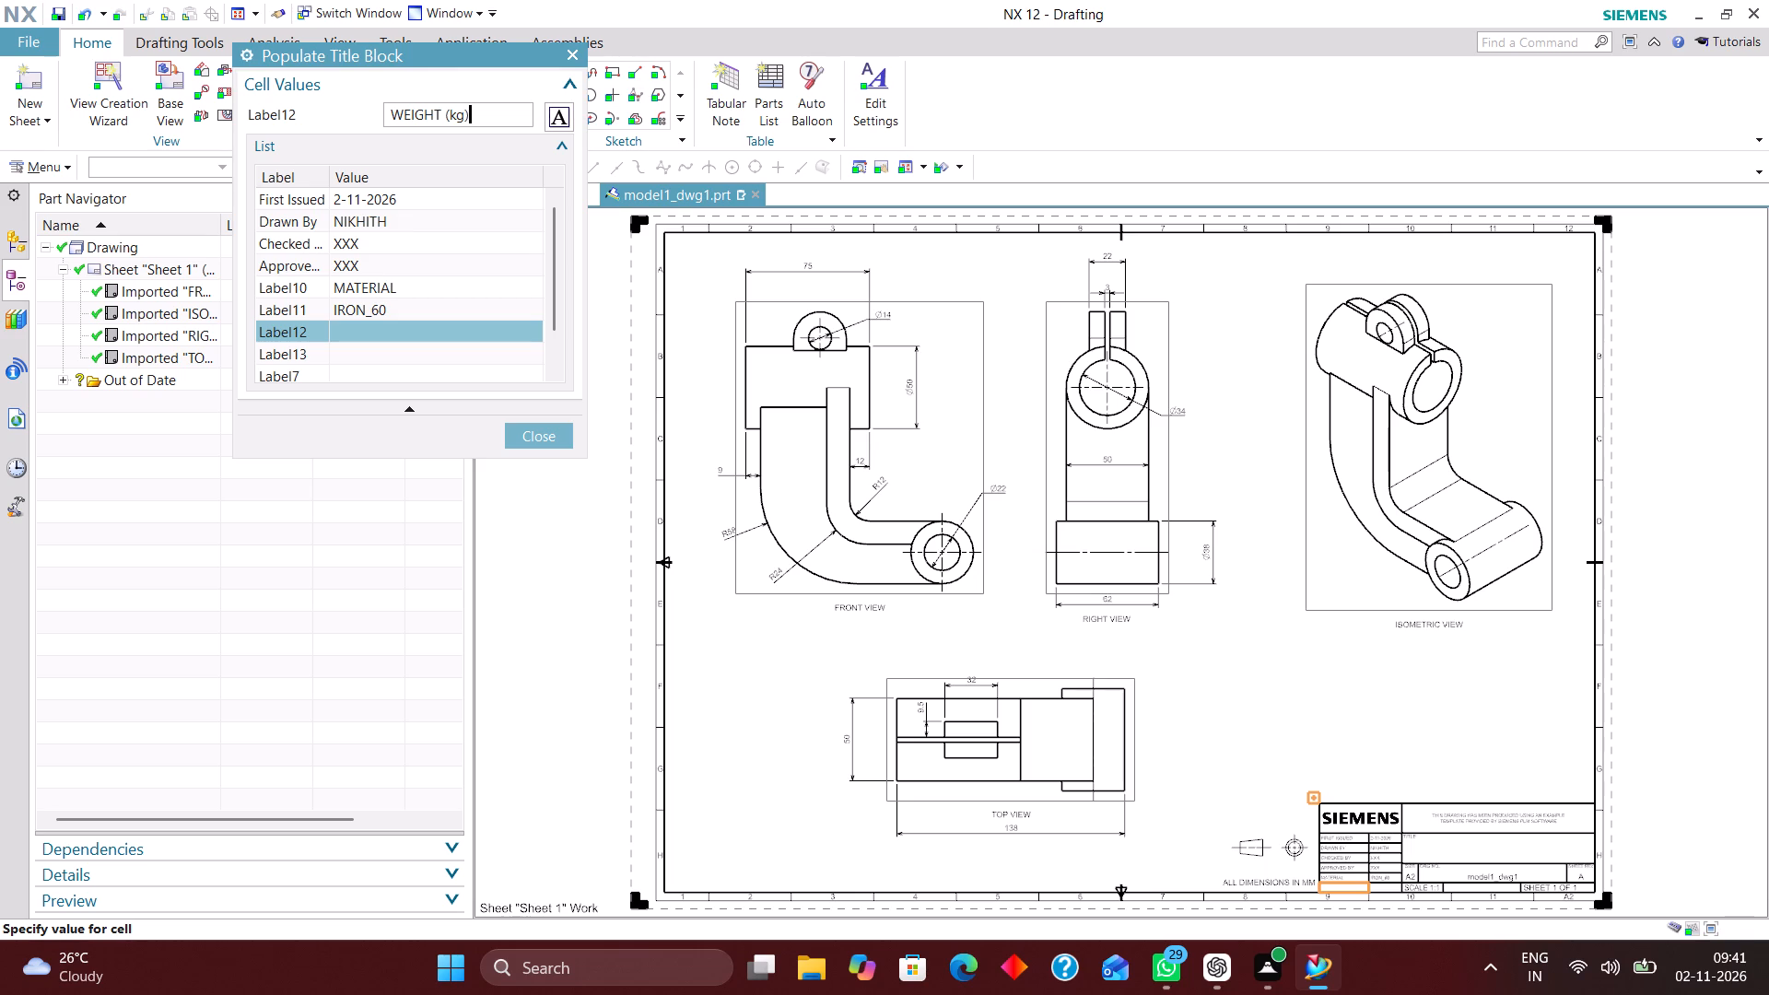
key(Return)
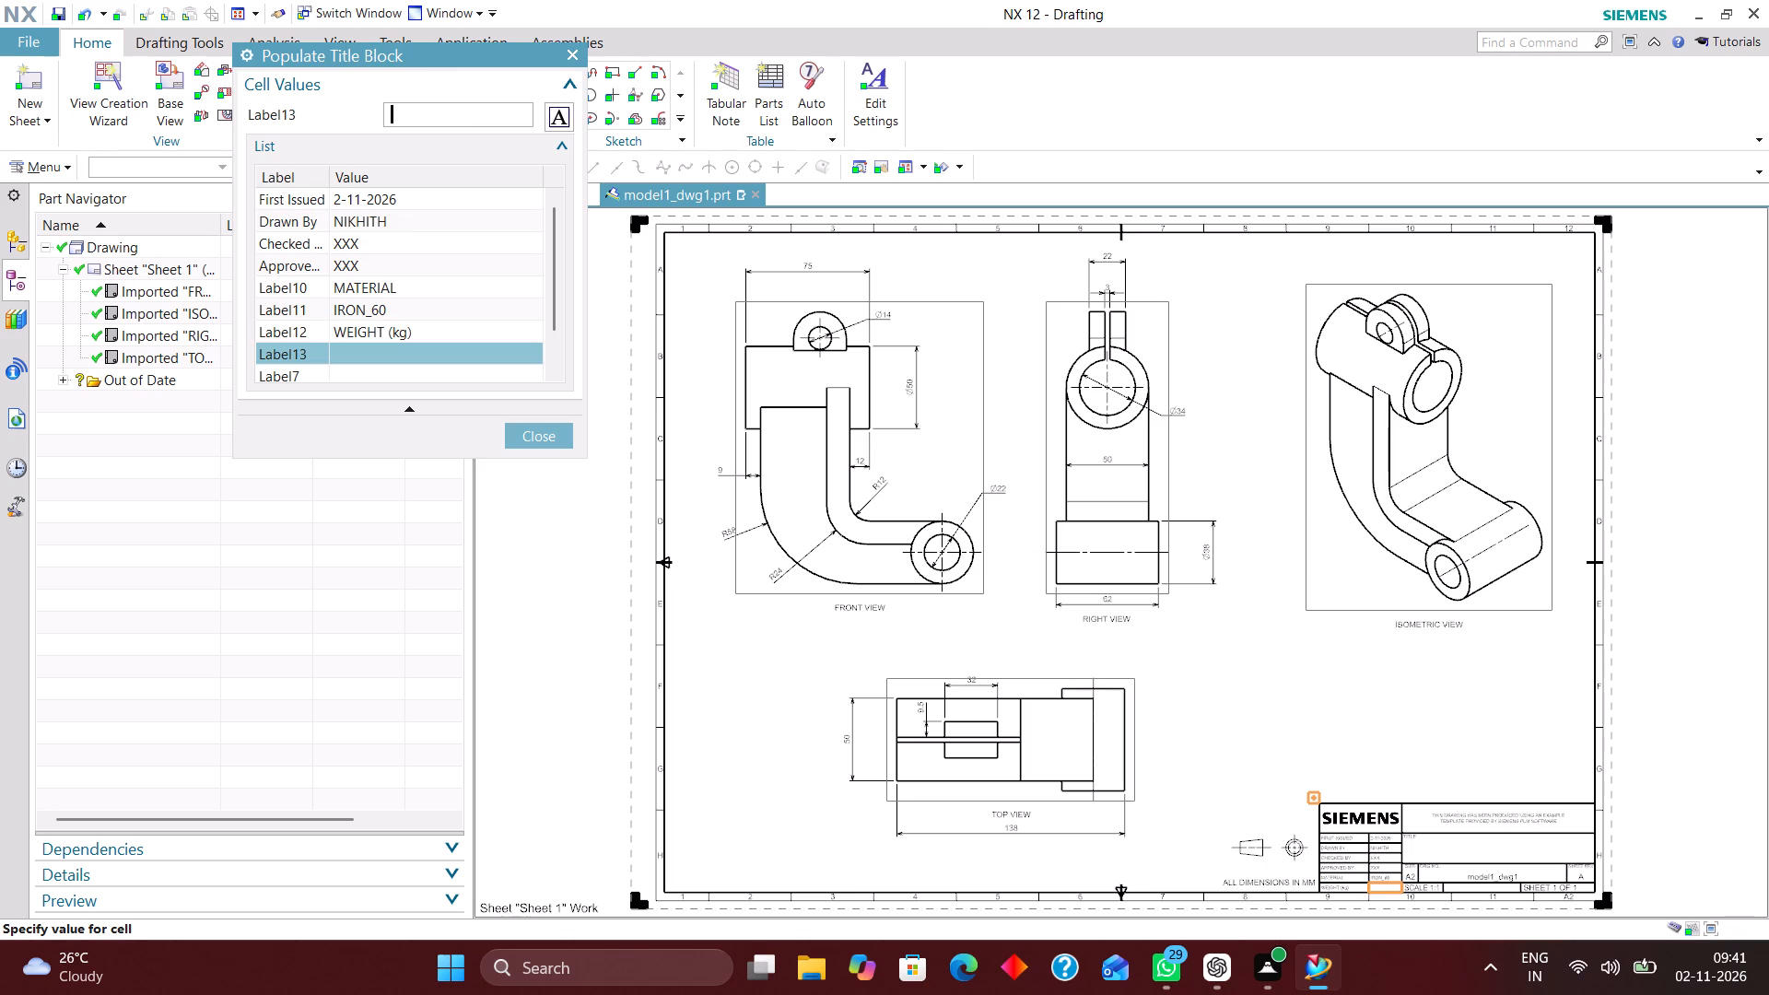
Leave Label13 blank and enter the title CURVED PIVOT LINK BRACKET, all in capitals, for Label7 in the title block.
key(Return)
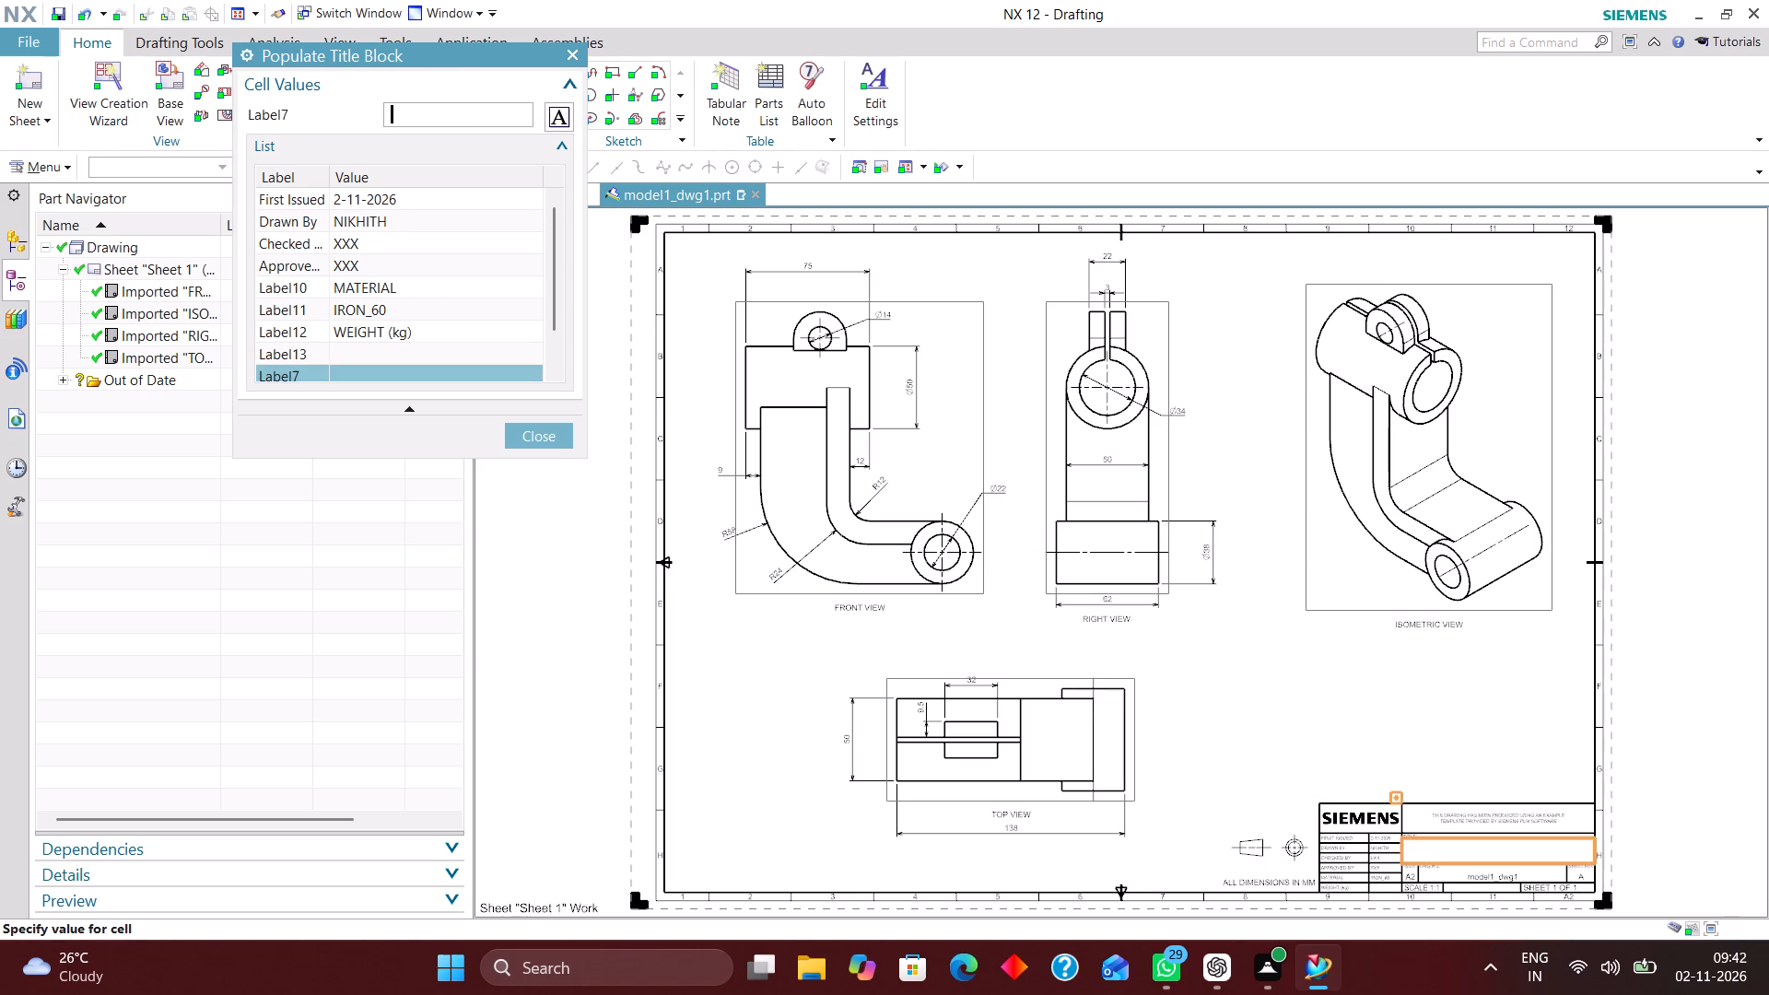
key(ctrl+v)
key(BackSpace)
key(BackSpace)
key(BackSpace)
key(BackSpace)
key(BackSpace)
key(BackSpace)
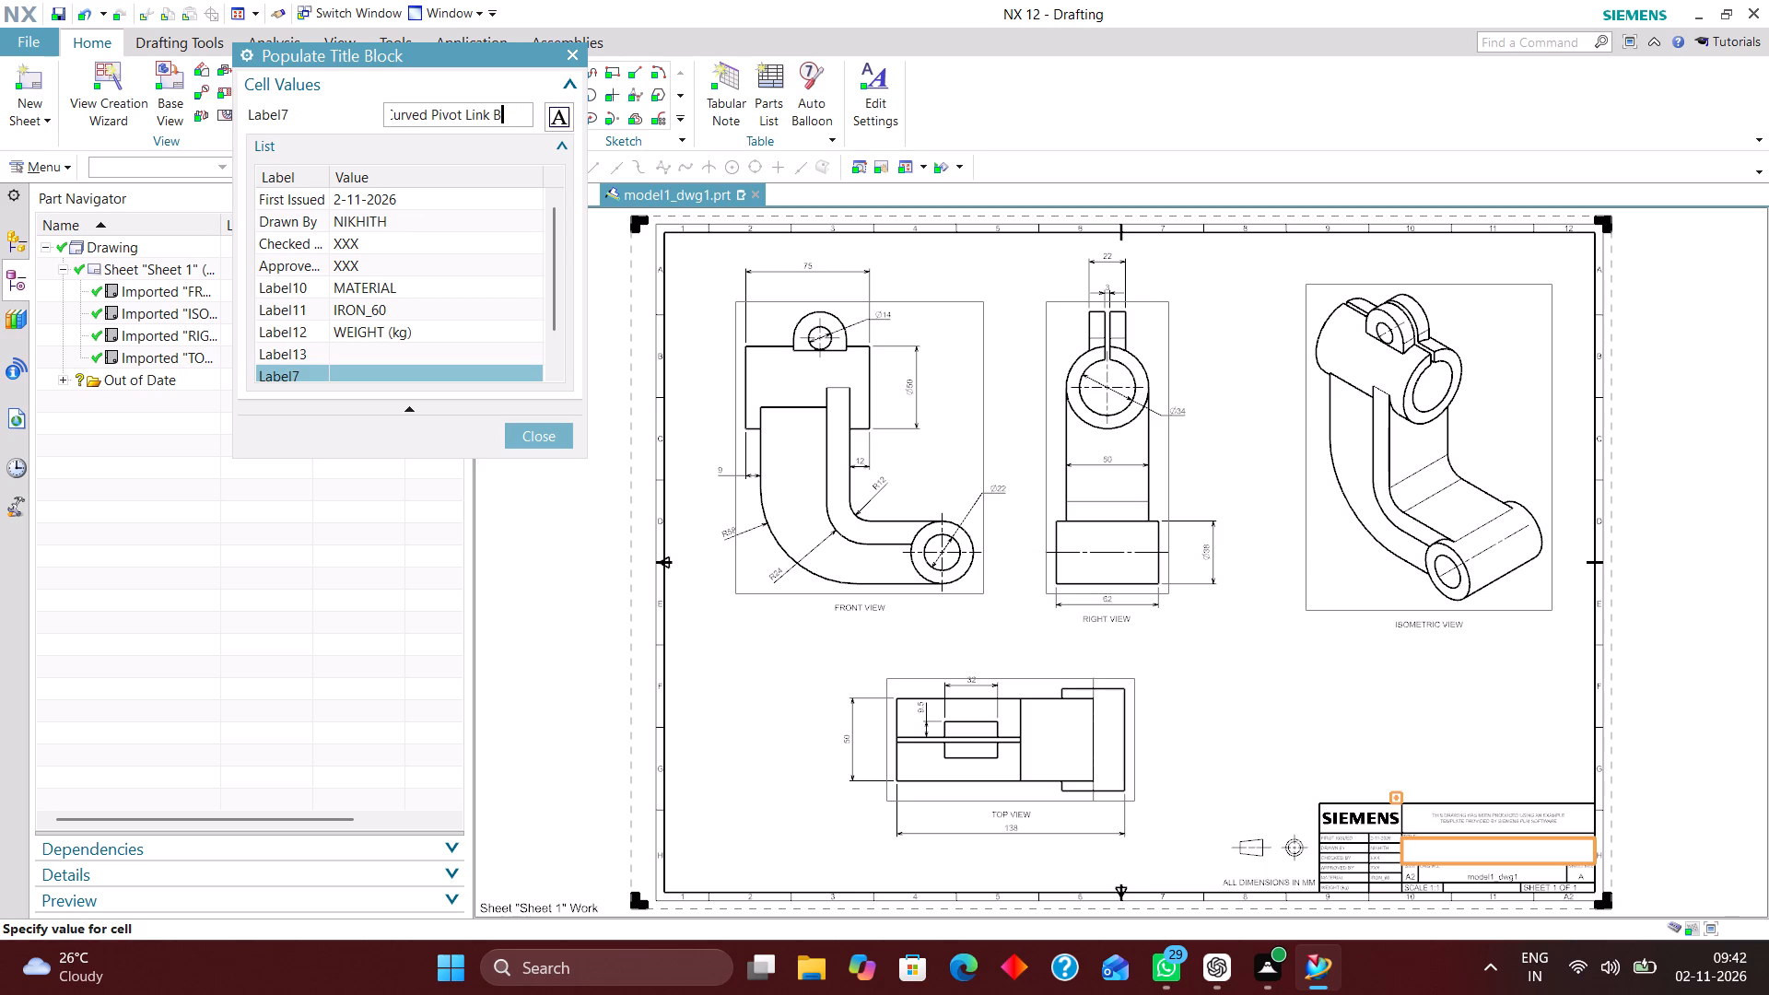
text(RA)
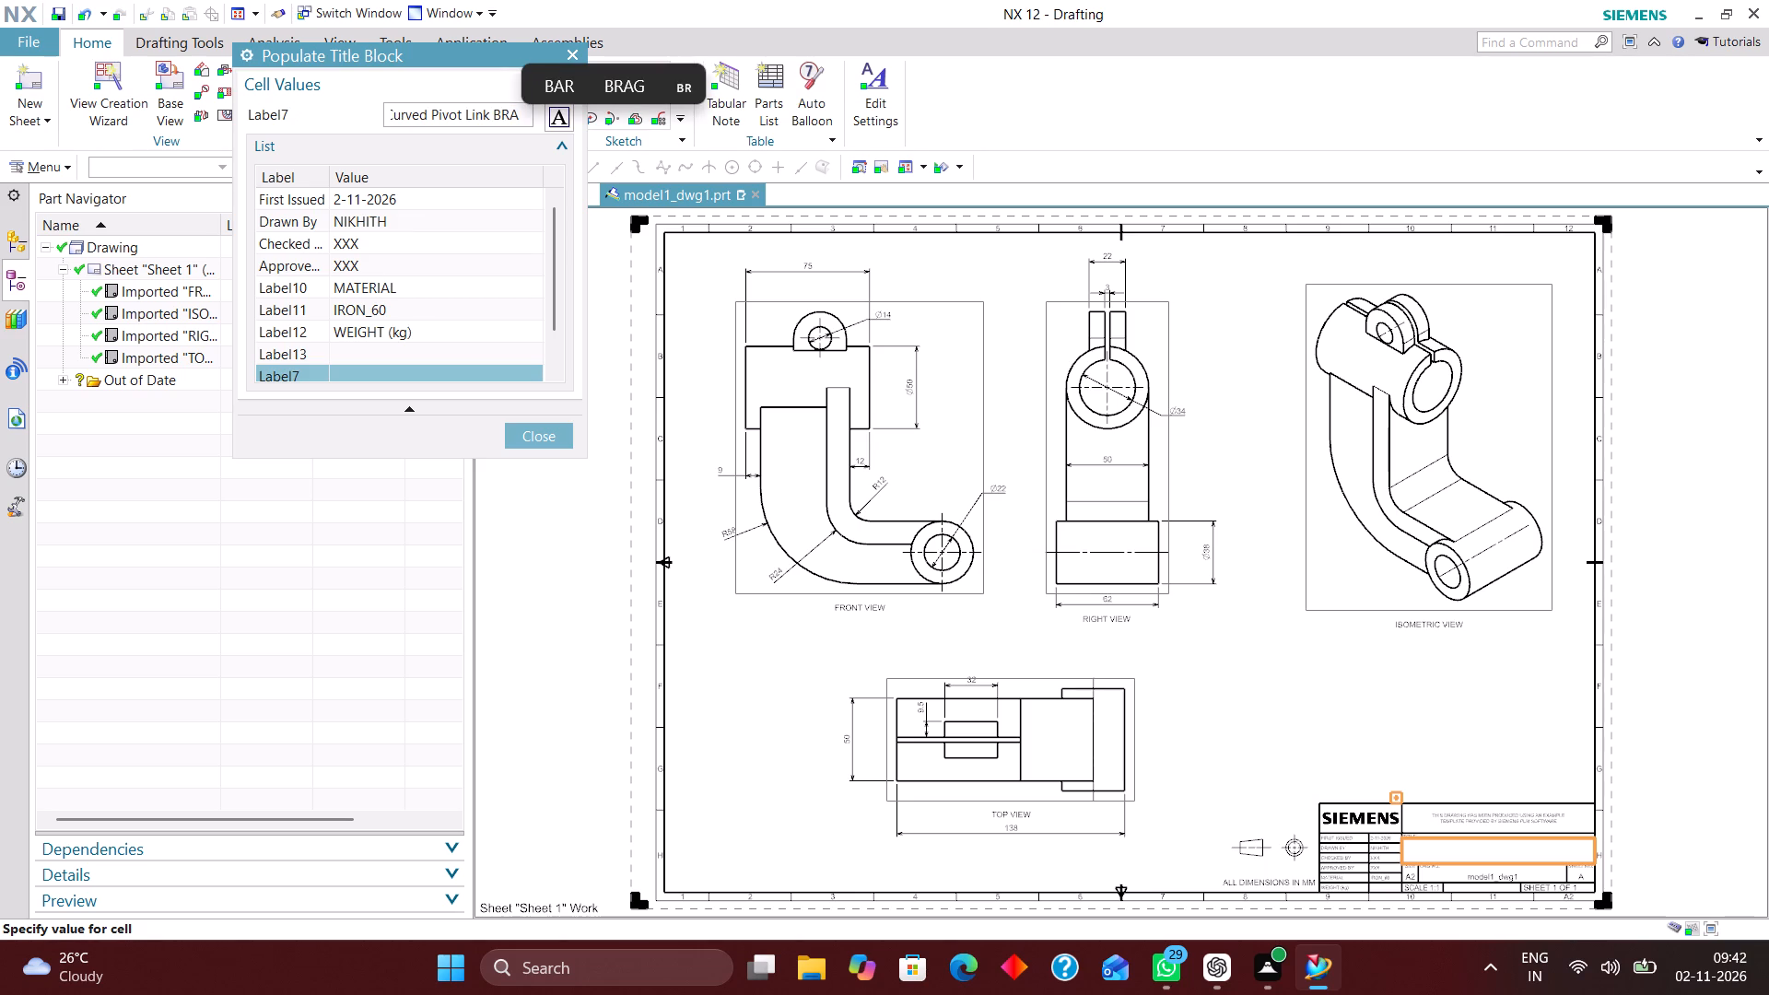
text(CKET)
key(Left)
key(Left)
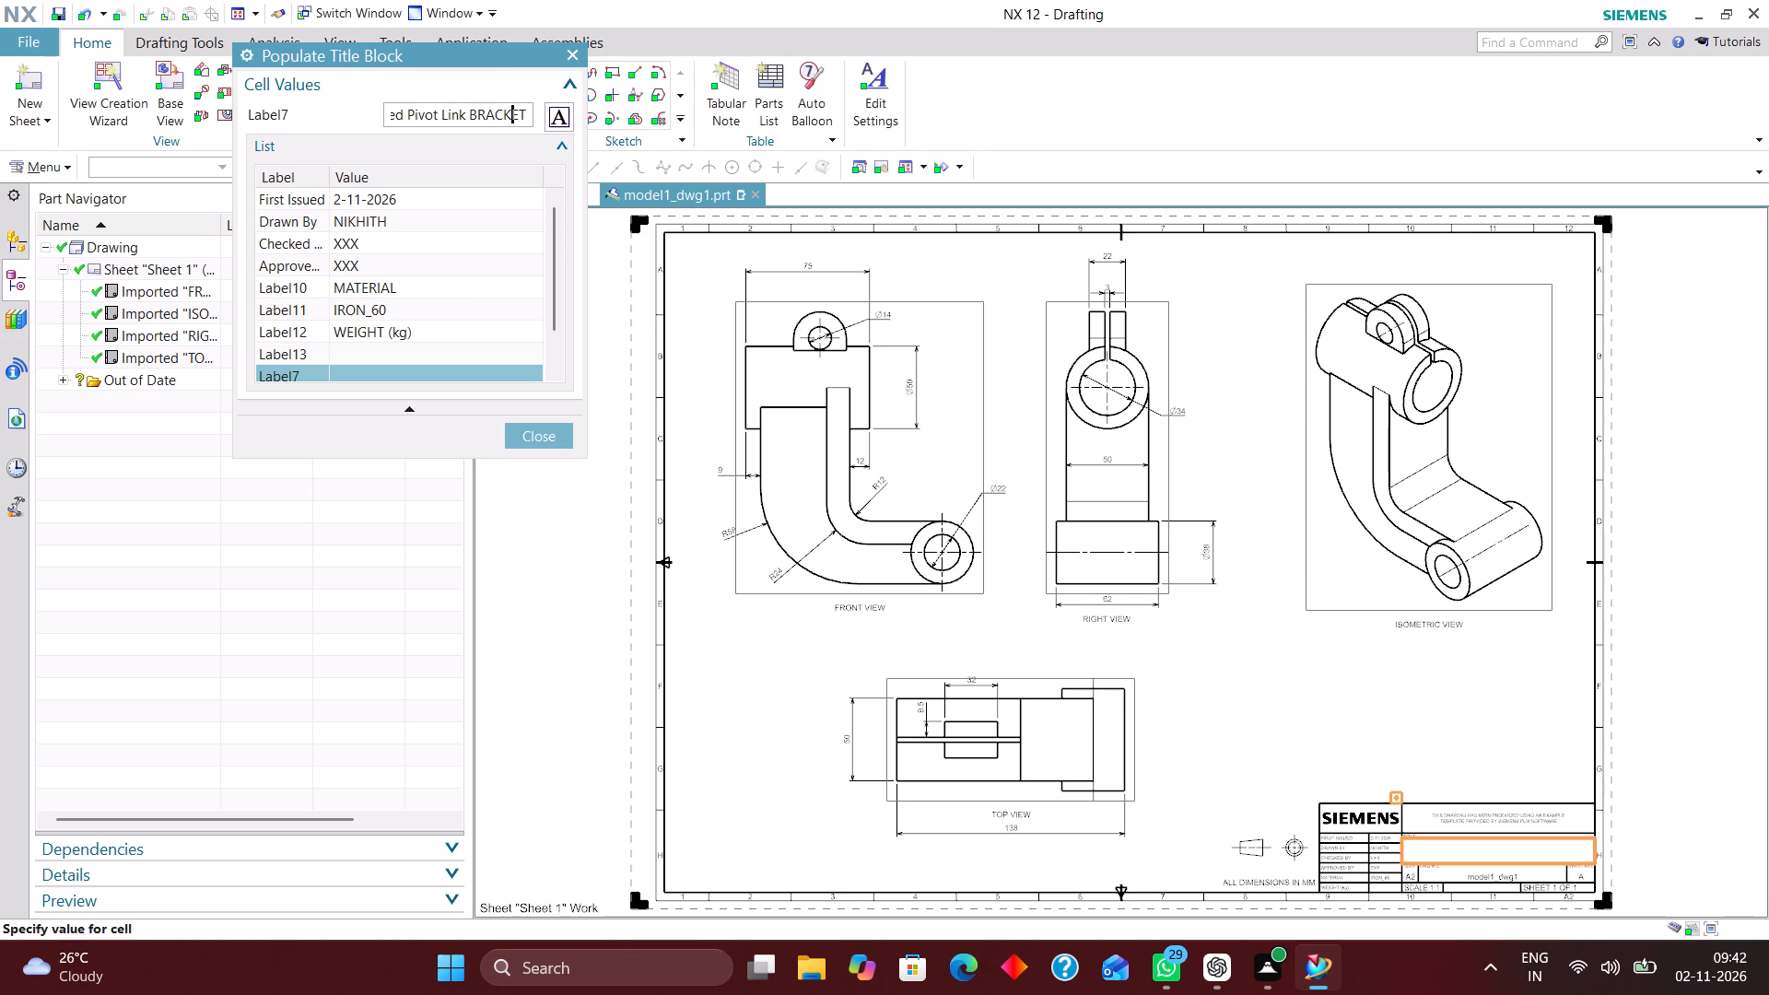
key(Left)
key(Left)
key(Left)
key(Left)
key(Left)
key(Left)
key(BackSpace)
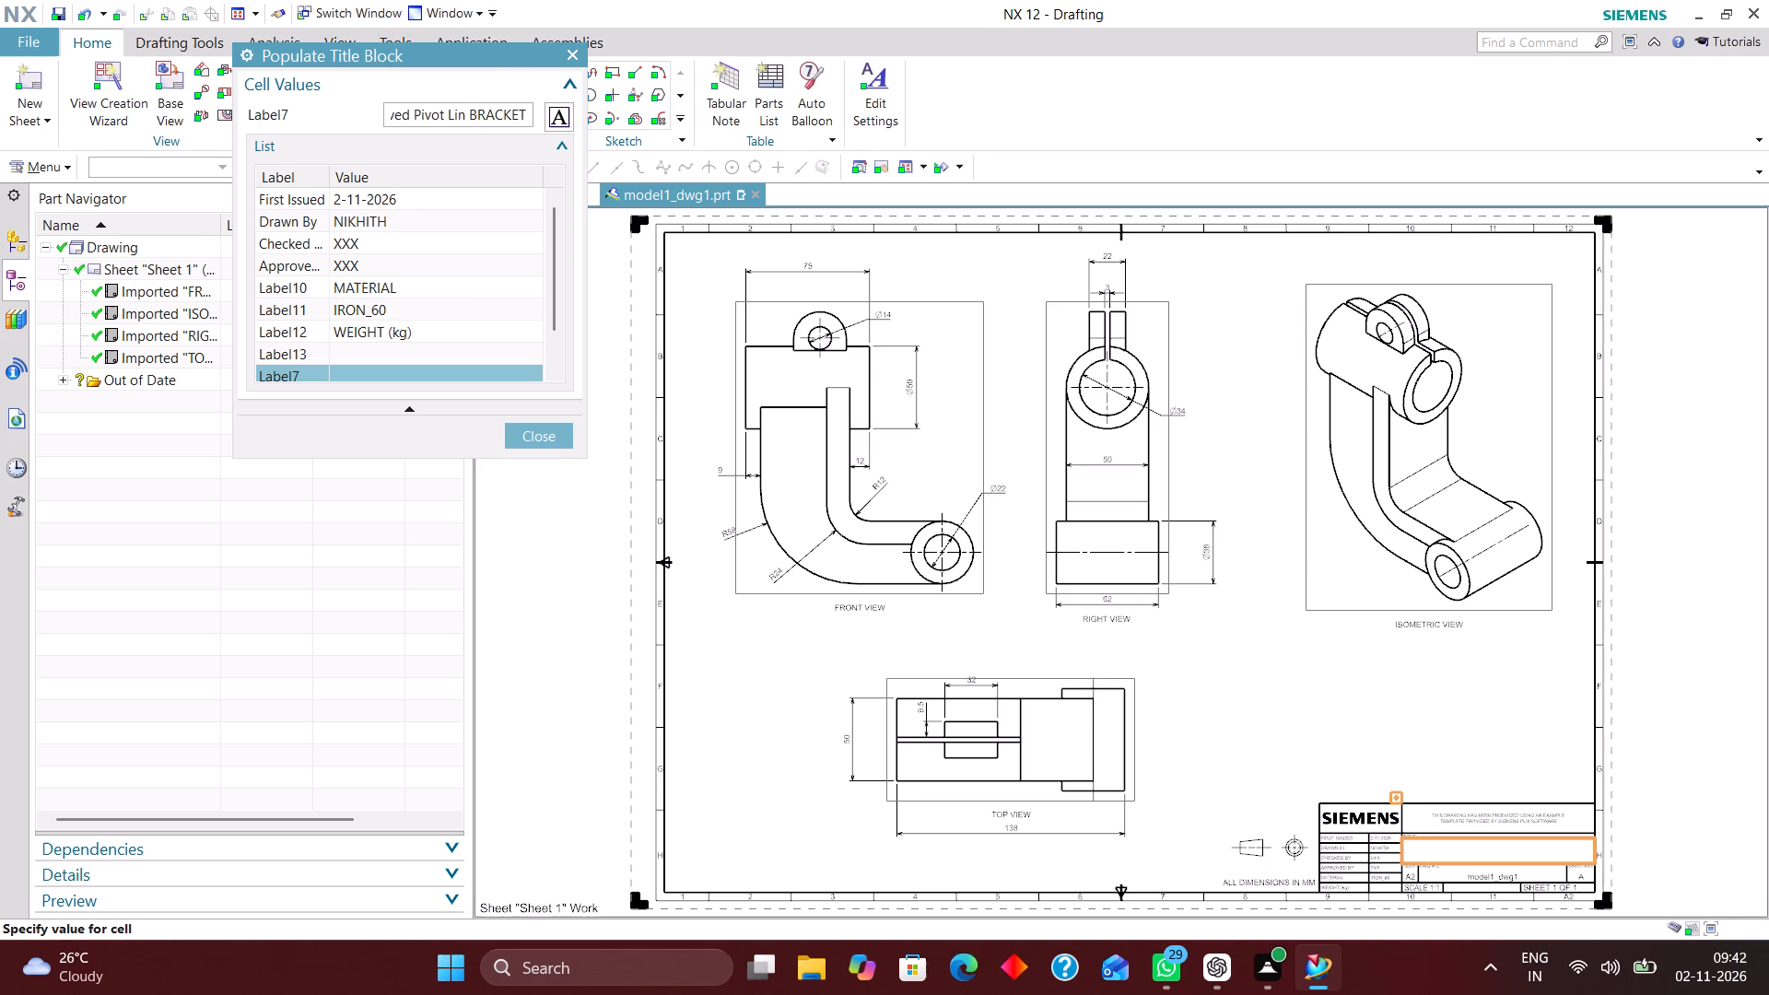
key(BackSpace)
key(BackSpace)
text(INK)
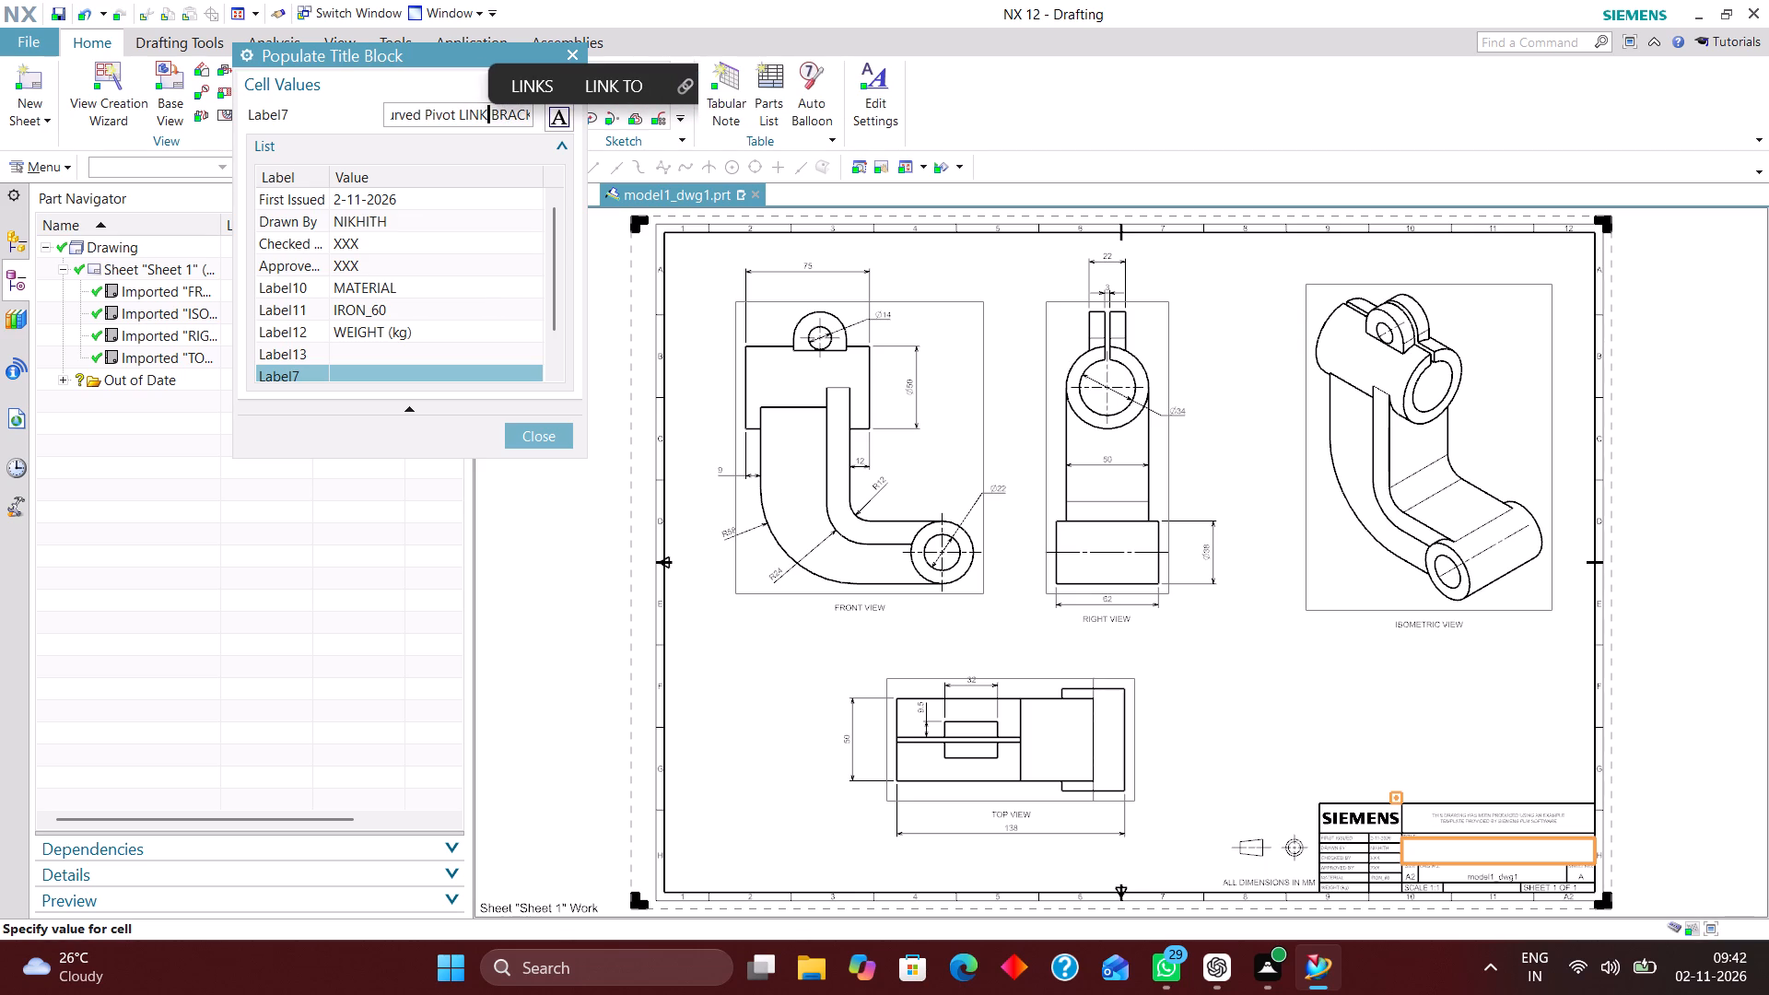
key(Left)
key(Left)
key(Left)
key(Left)
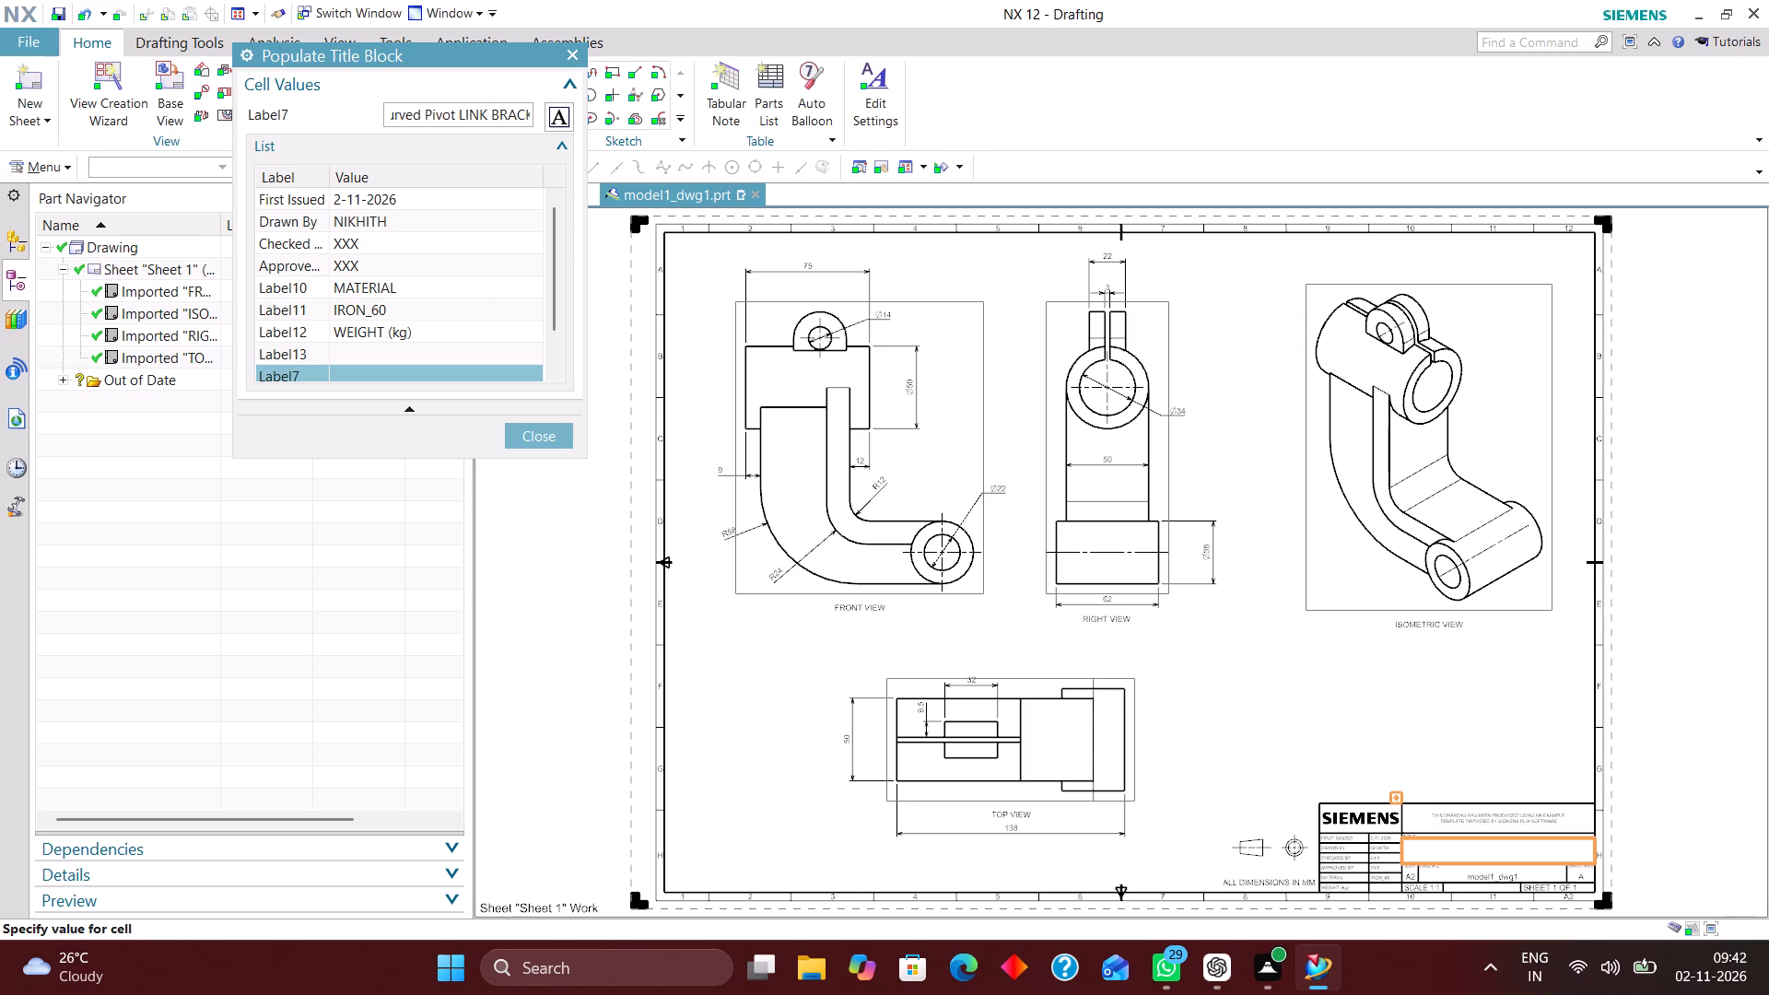
key(Left)
key(BackSpace)
key(BackSpace)
key(BackSpace)
key(BackSpace)
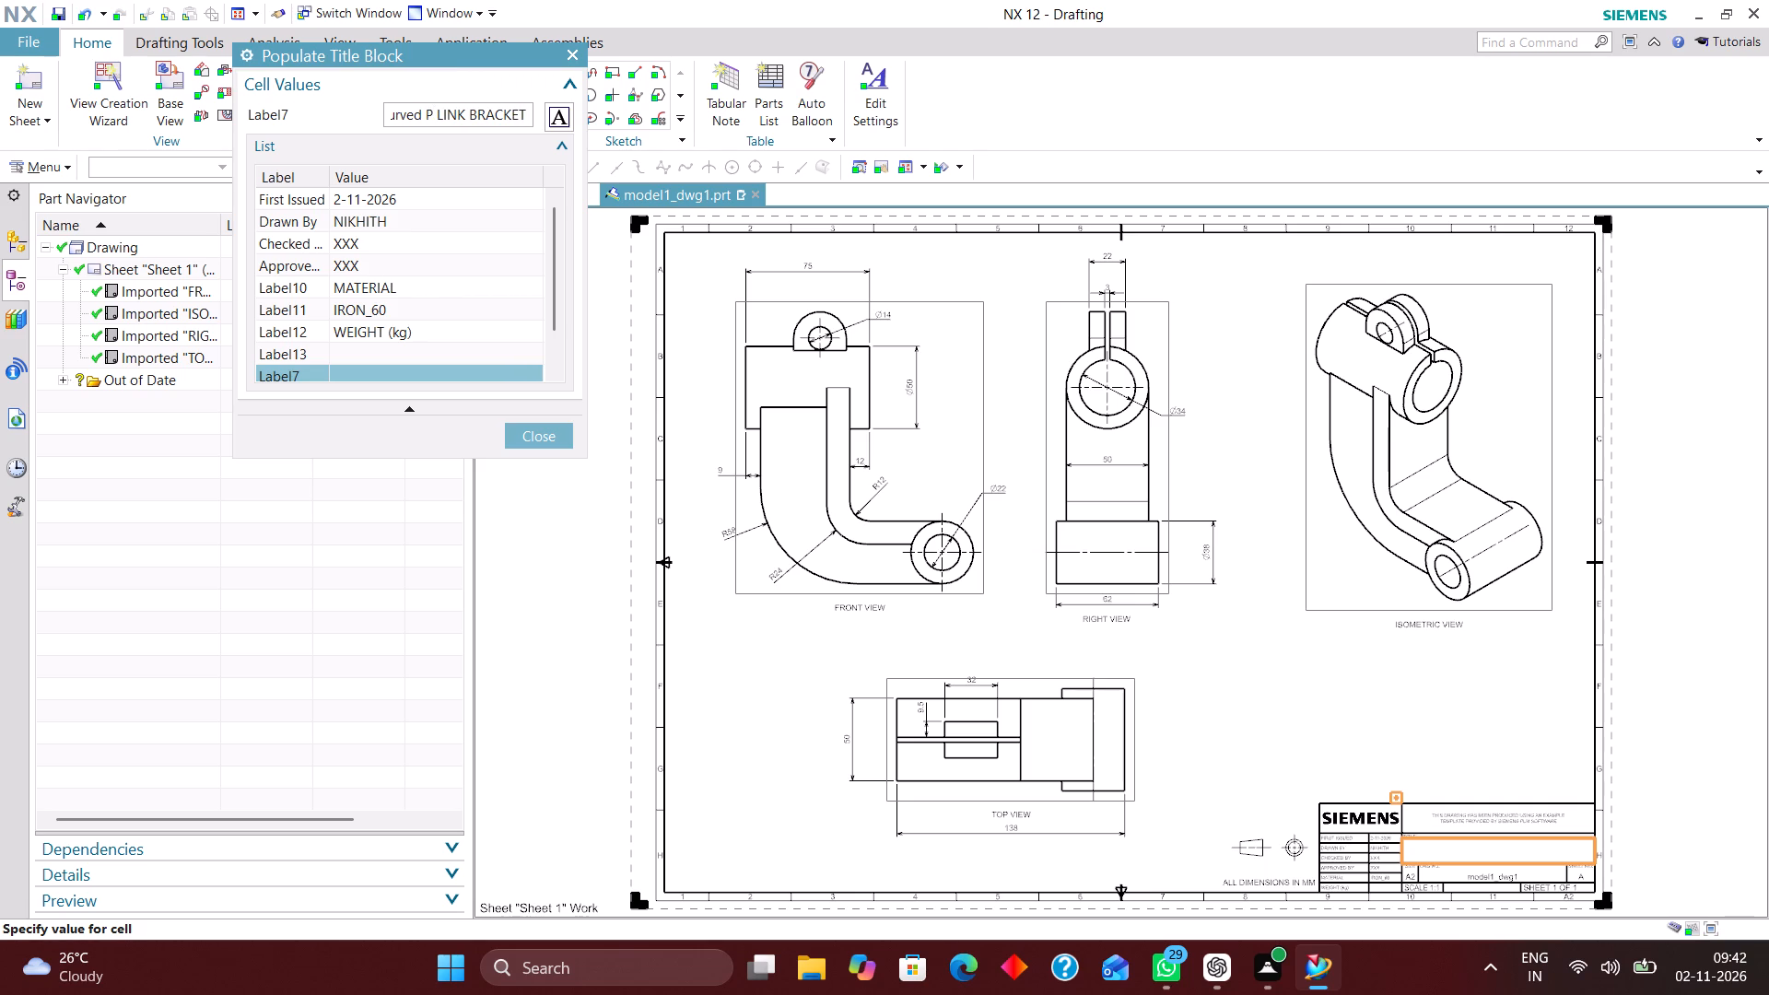
text(IVO)
key(t)
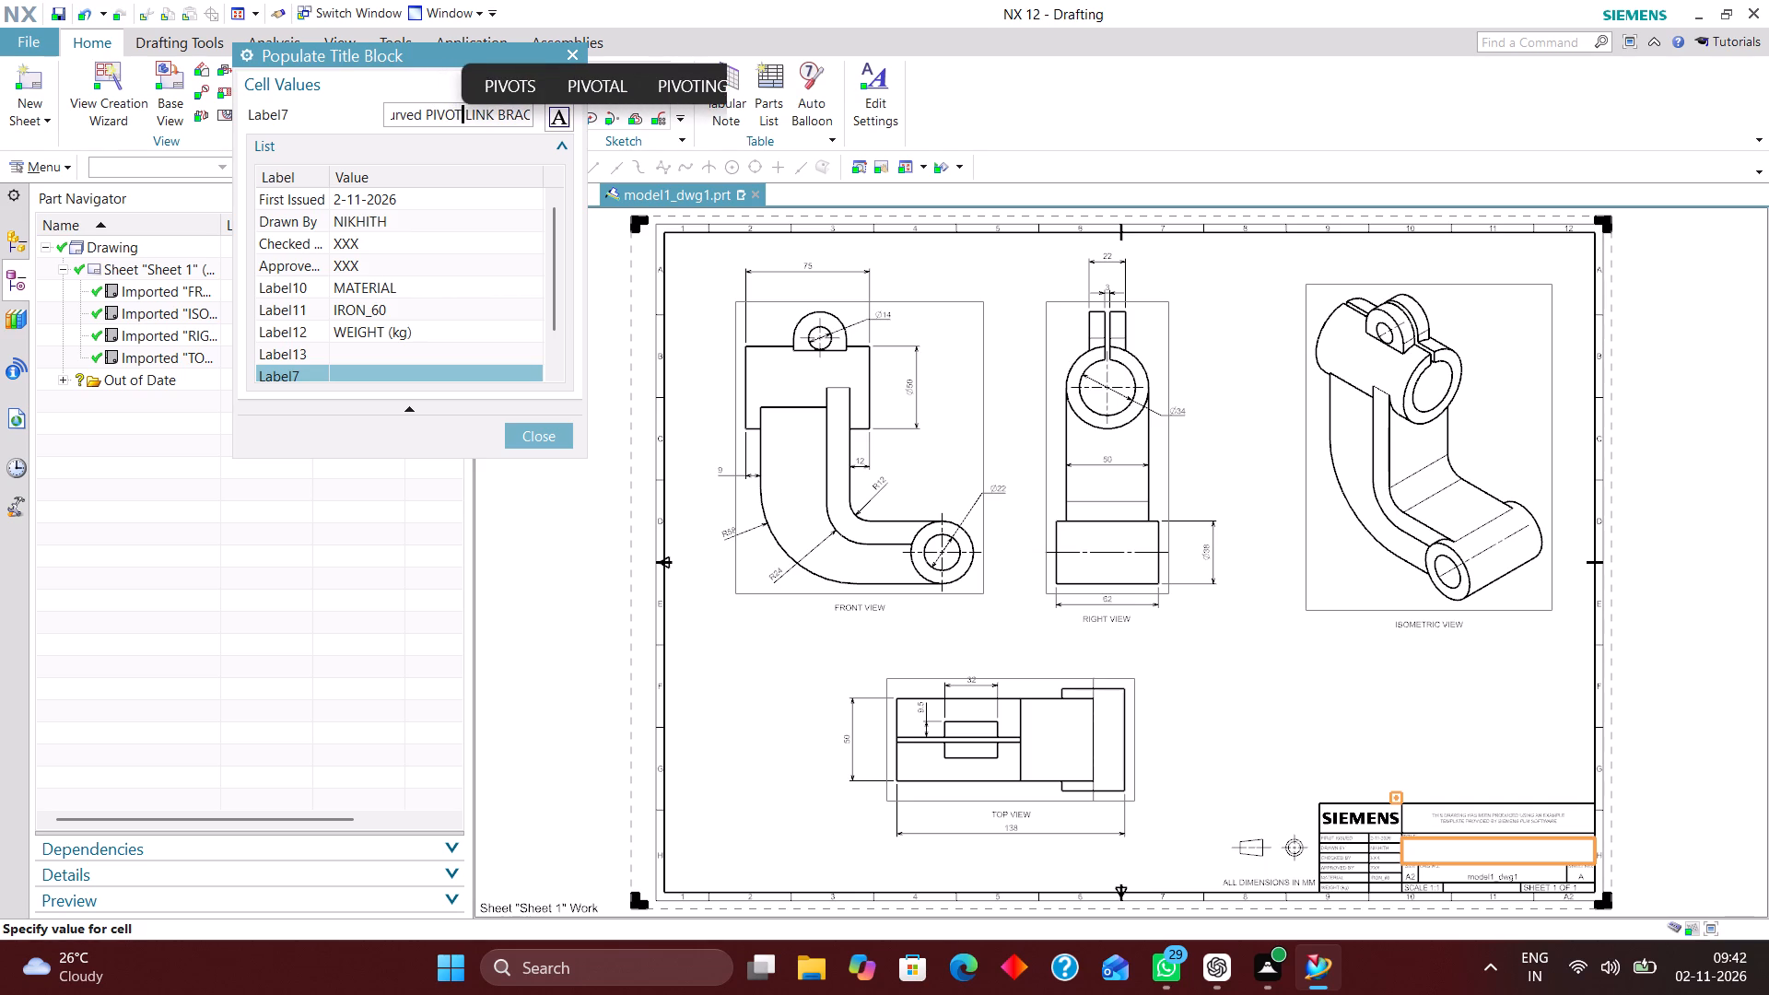
key(Left)
key(Left)
key(Left)
key(Left)
key(Left)
key(Left)
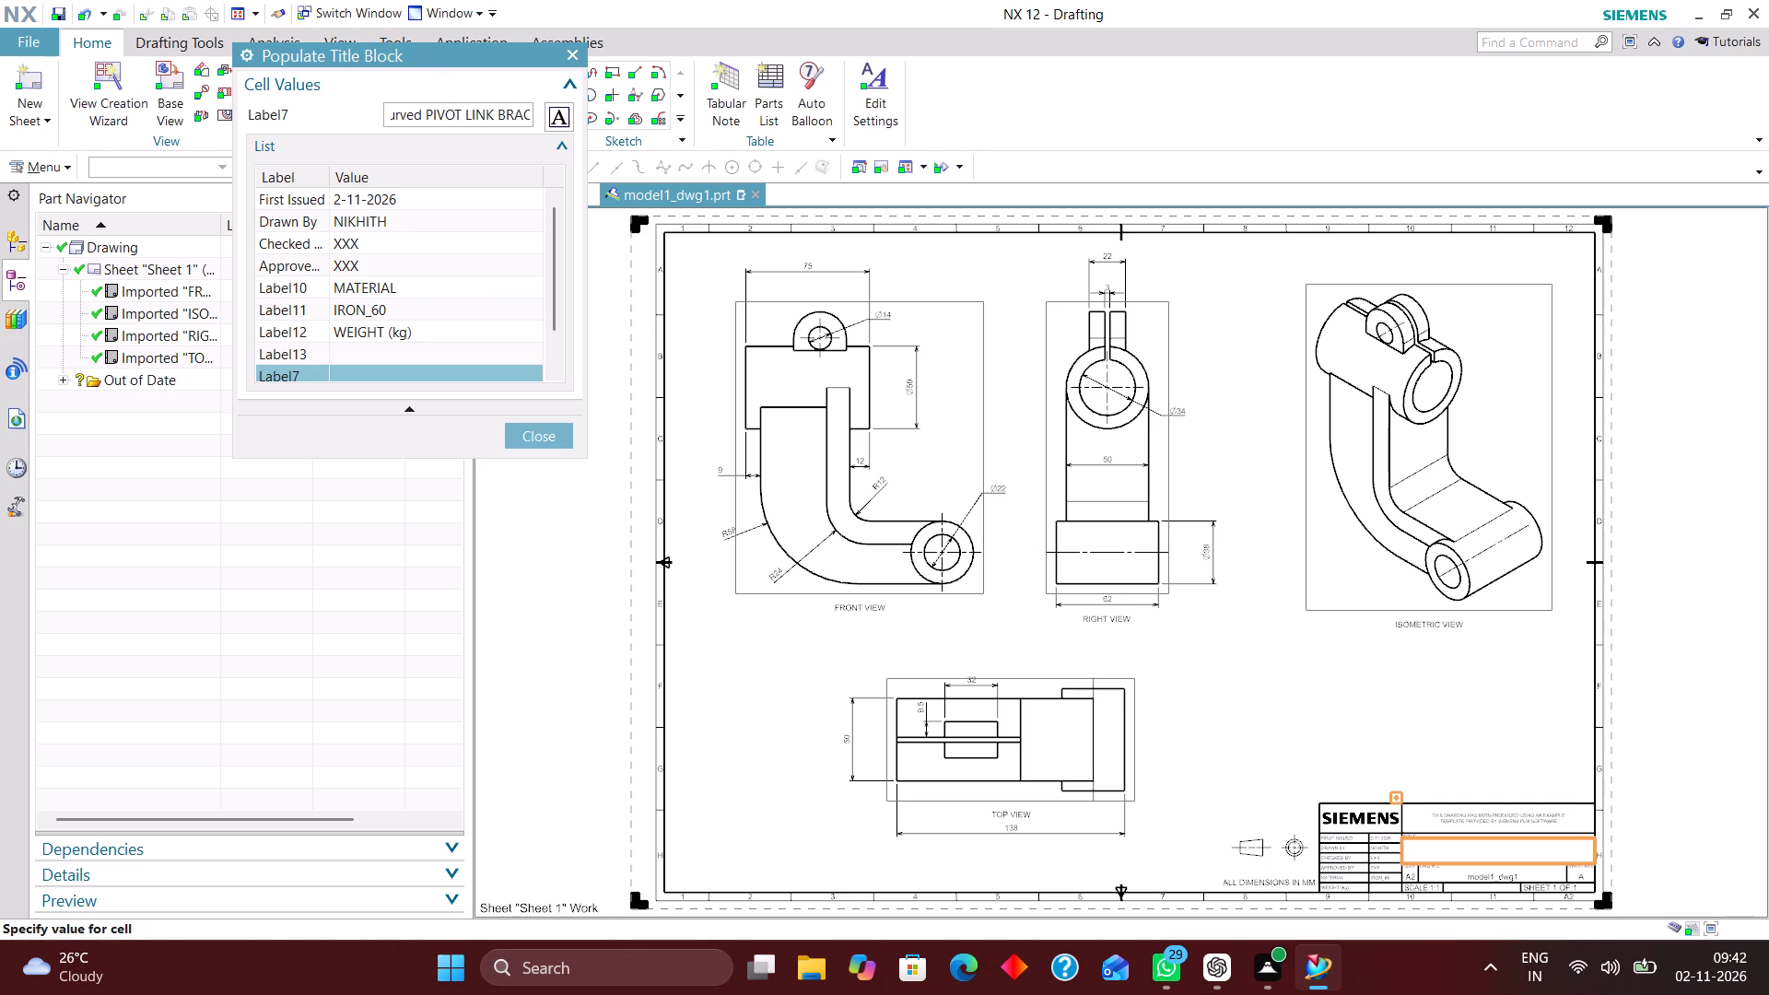
key(BackSpace)
key(BackSpace)
key(BackSpace)
key(BackSpace)
key(BackSpace)
key(BackSpace)
key(BackSpace)
key(BackSpace)
key(BackSpace)
key(BackSpace)
key(BackSpace)
key(BackSpace)
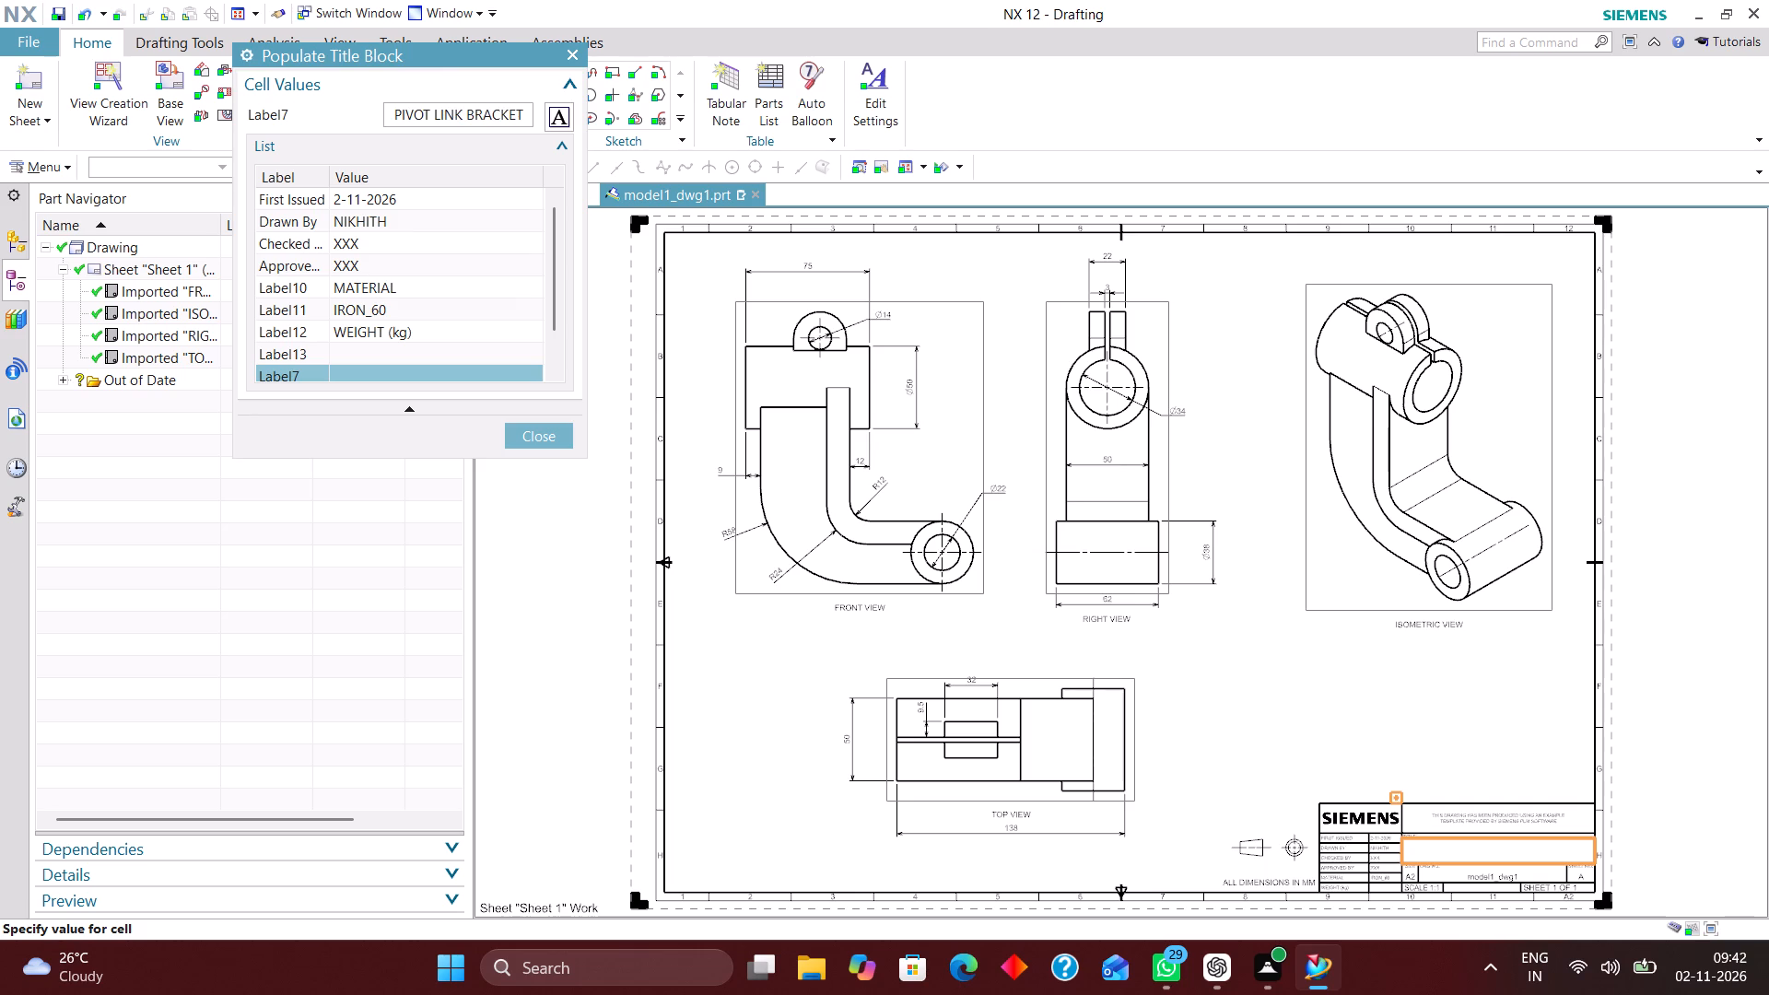
key(c)
text(URVED)
key(Return)
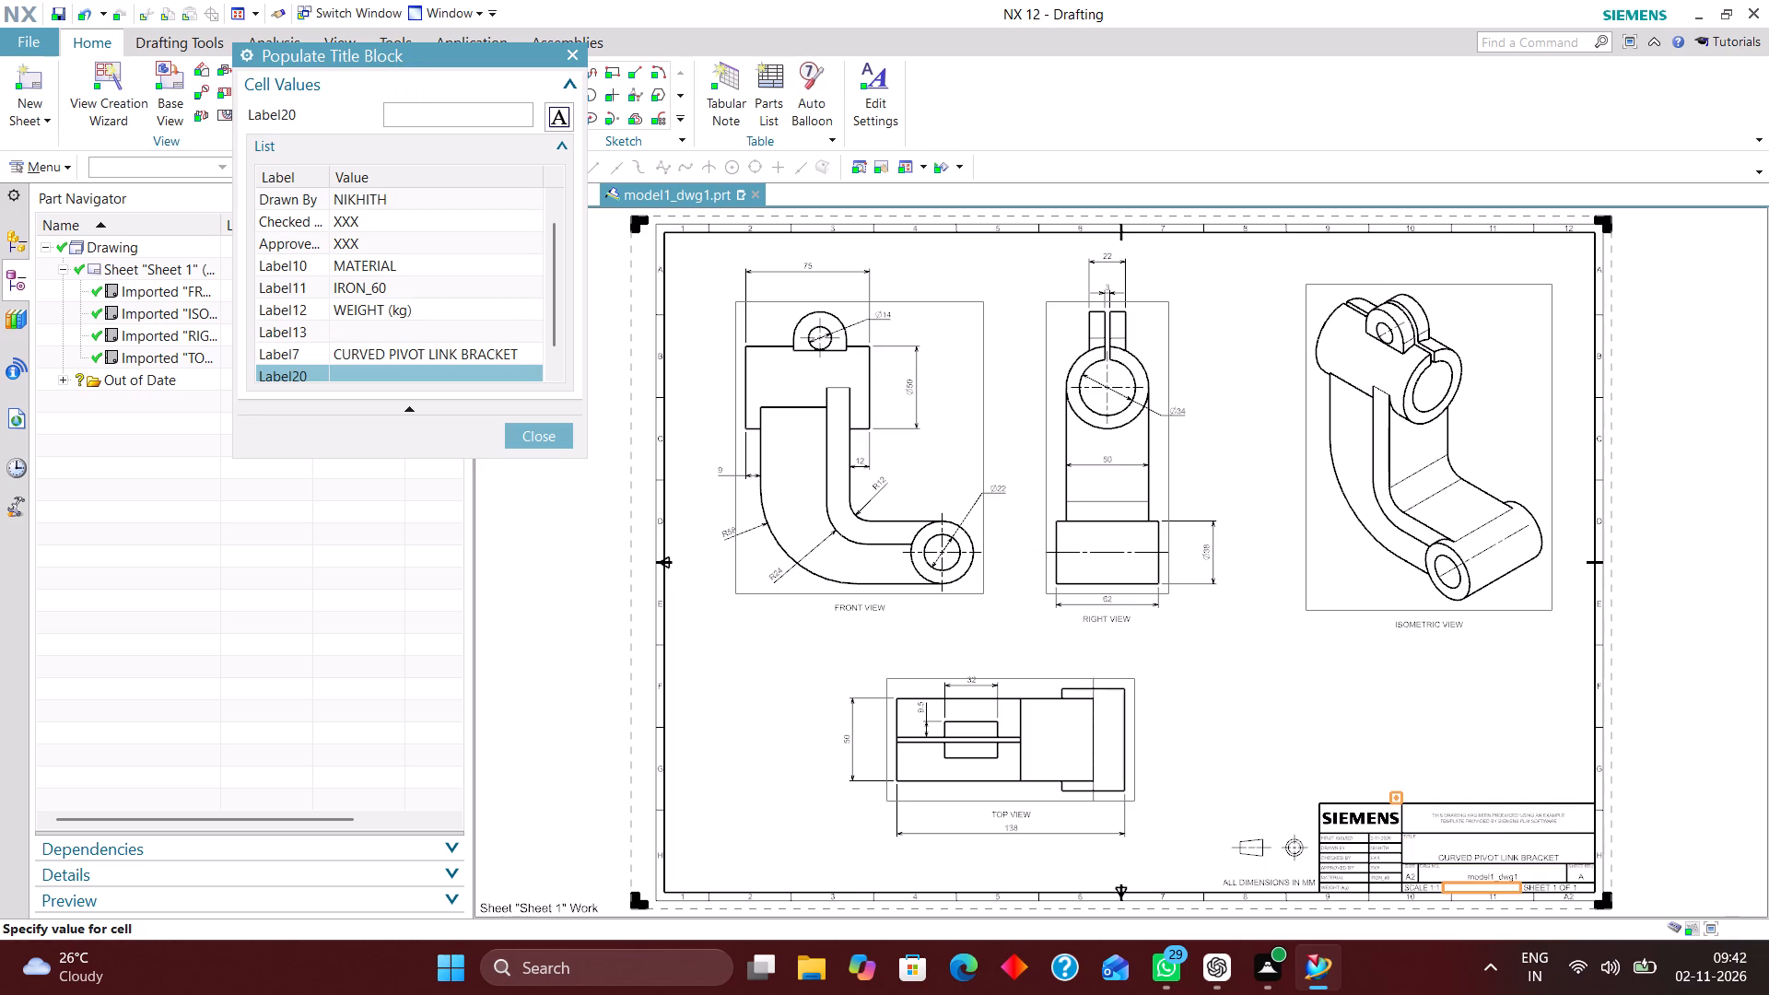
Enter XXX for Label20 and finish populating the title block.
text(XXX)
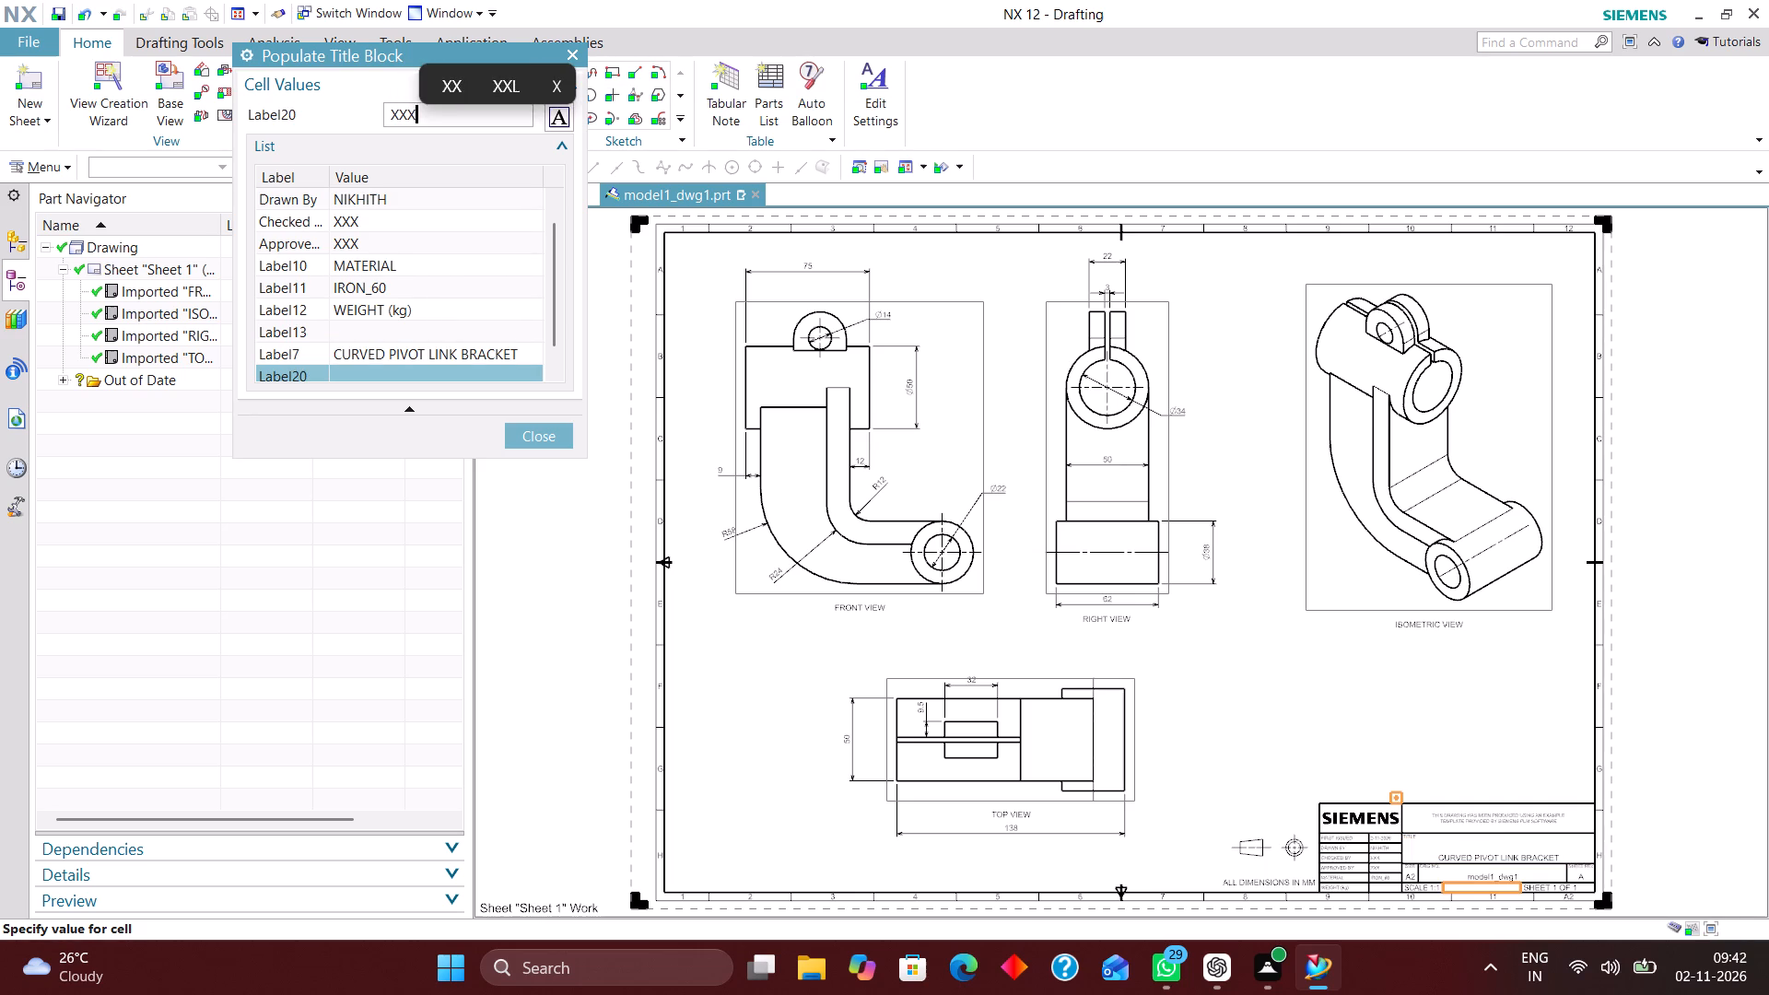
key(Return)
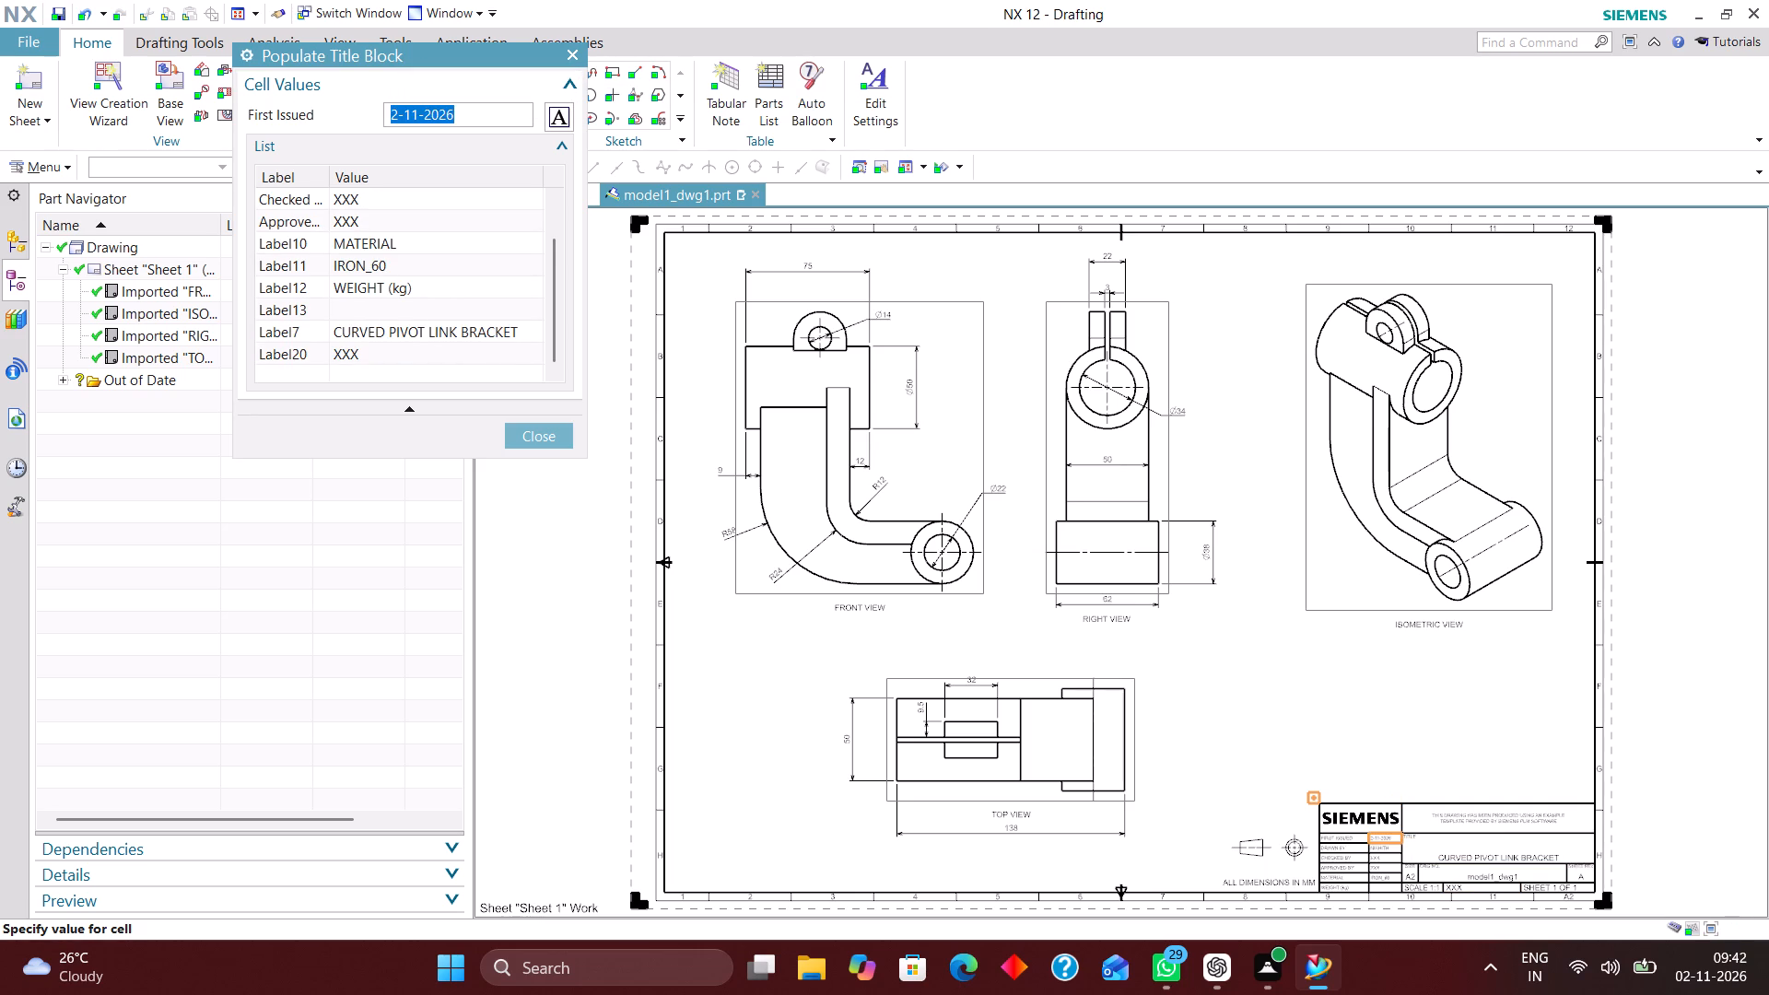
click(530, 434)
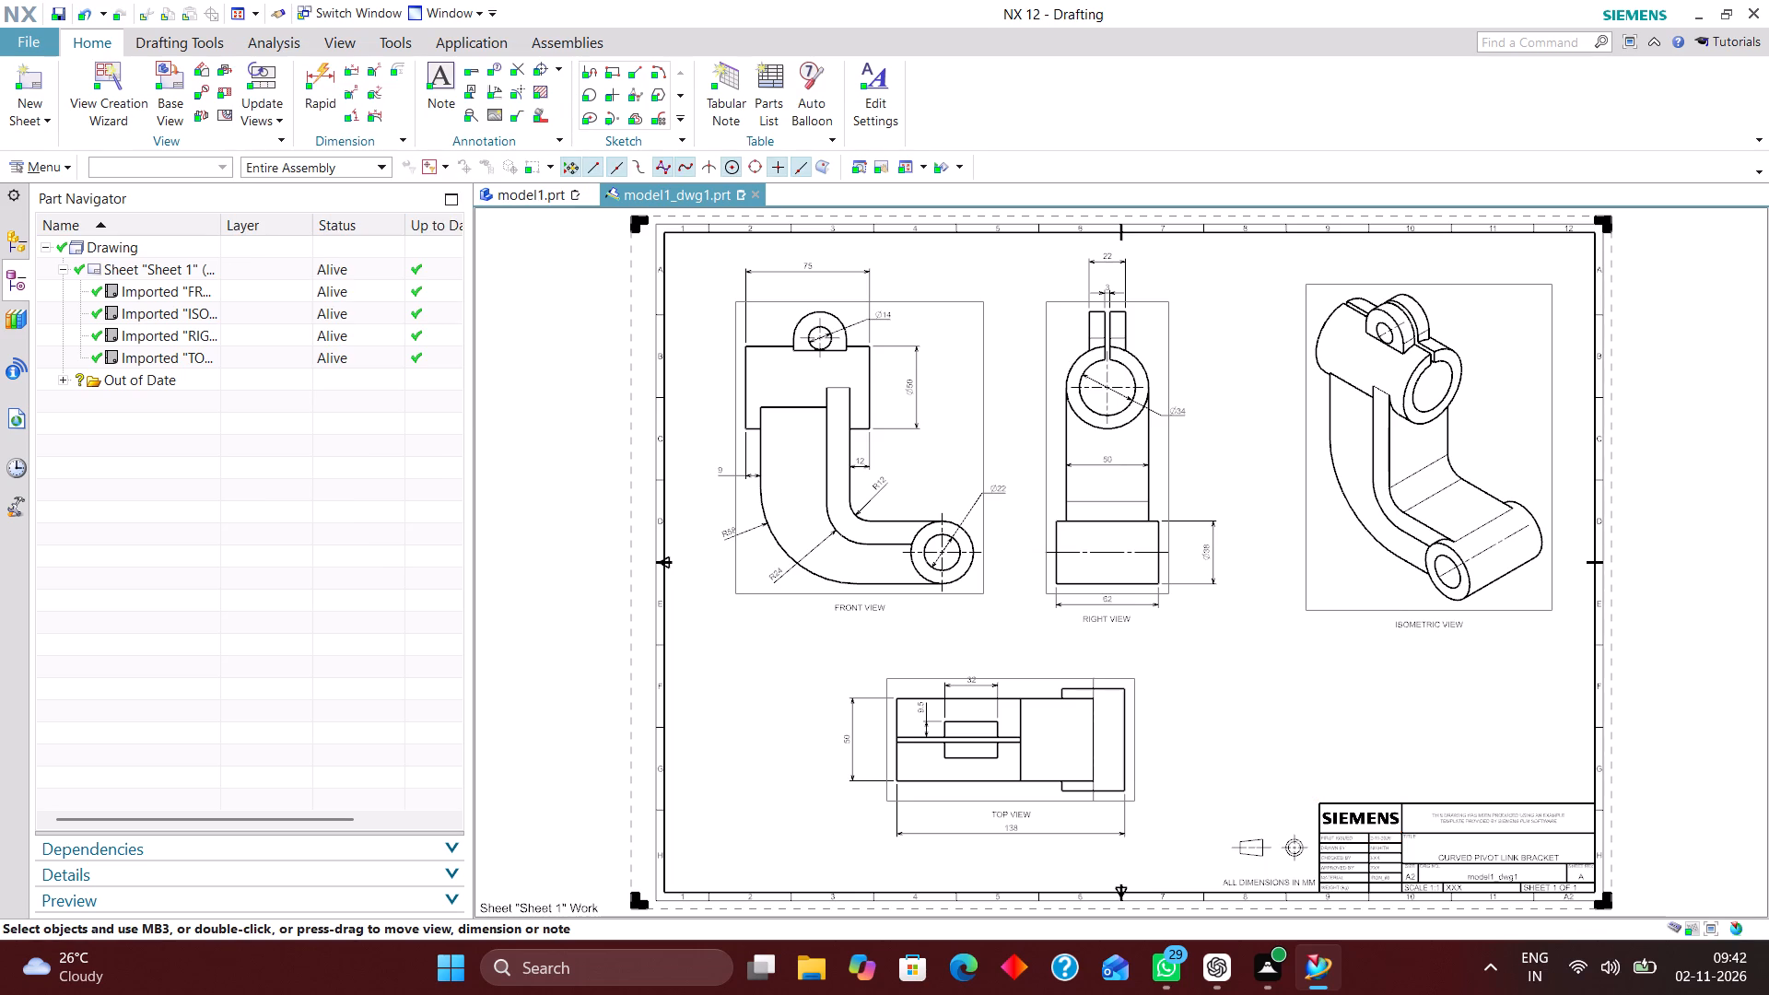
Switch to the model1 part and update the weight data in its displayed part properties.
click(522, 195)
click(44, 167)
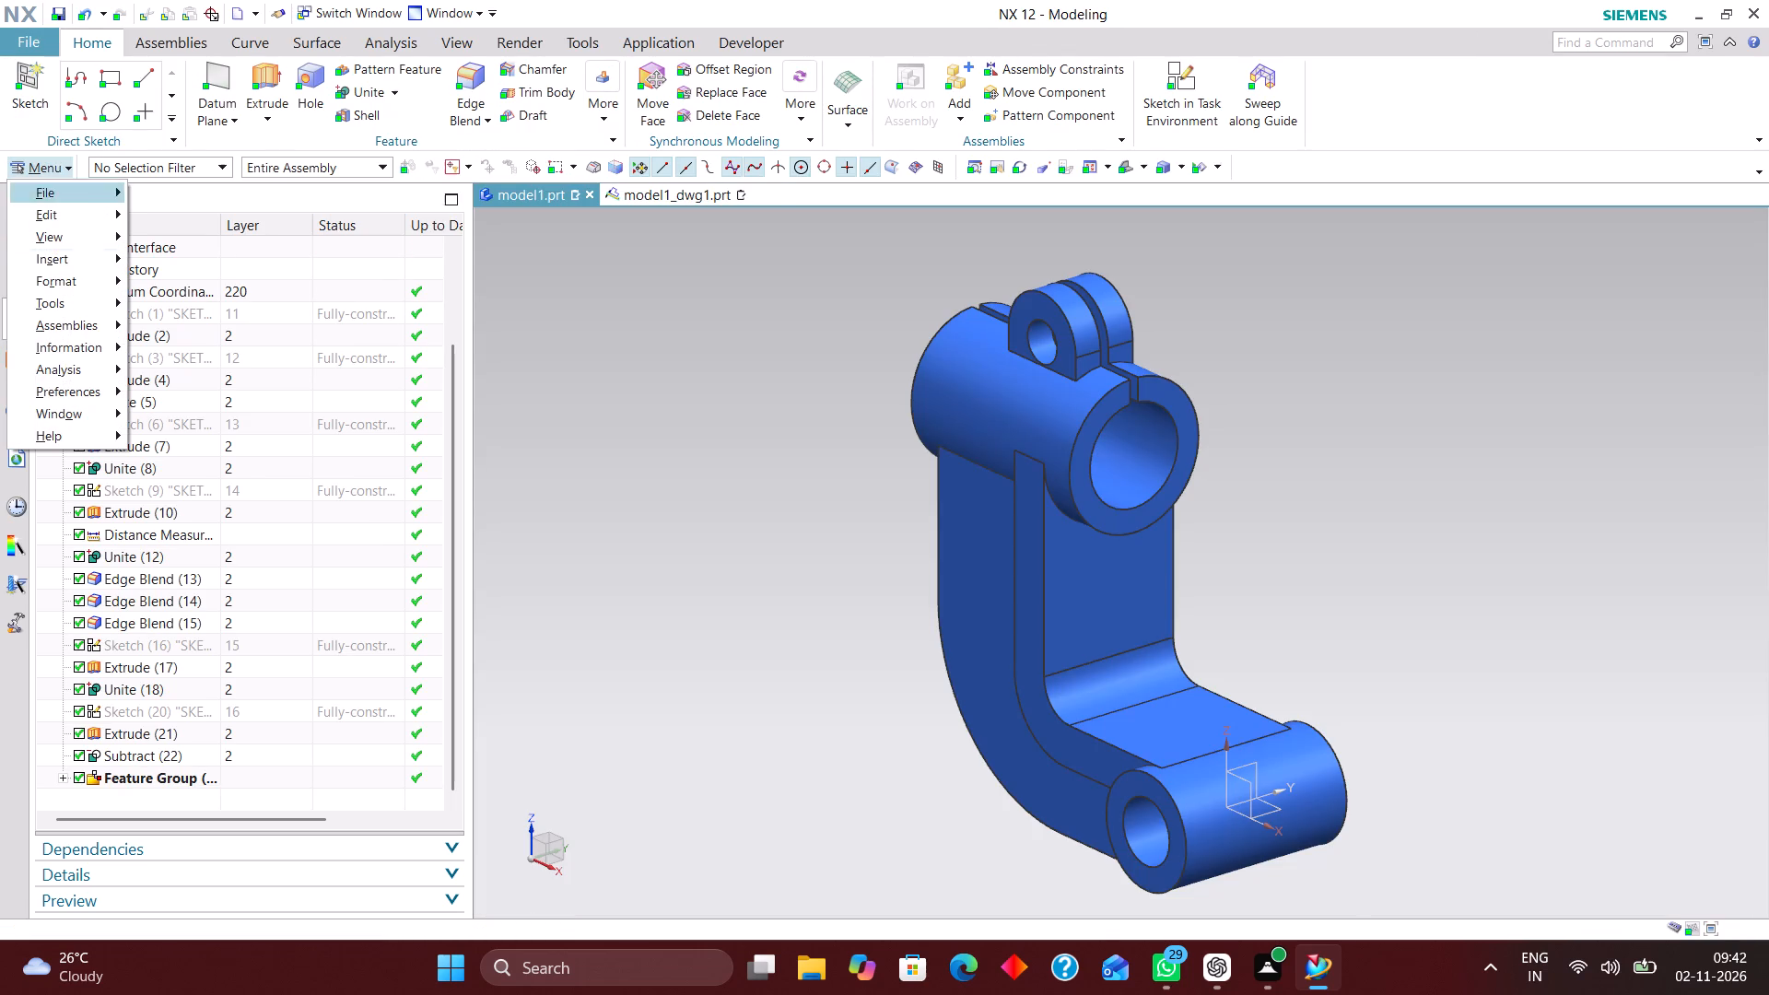
click(71, 189)
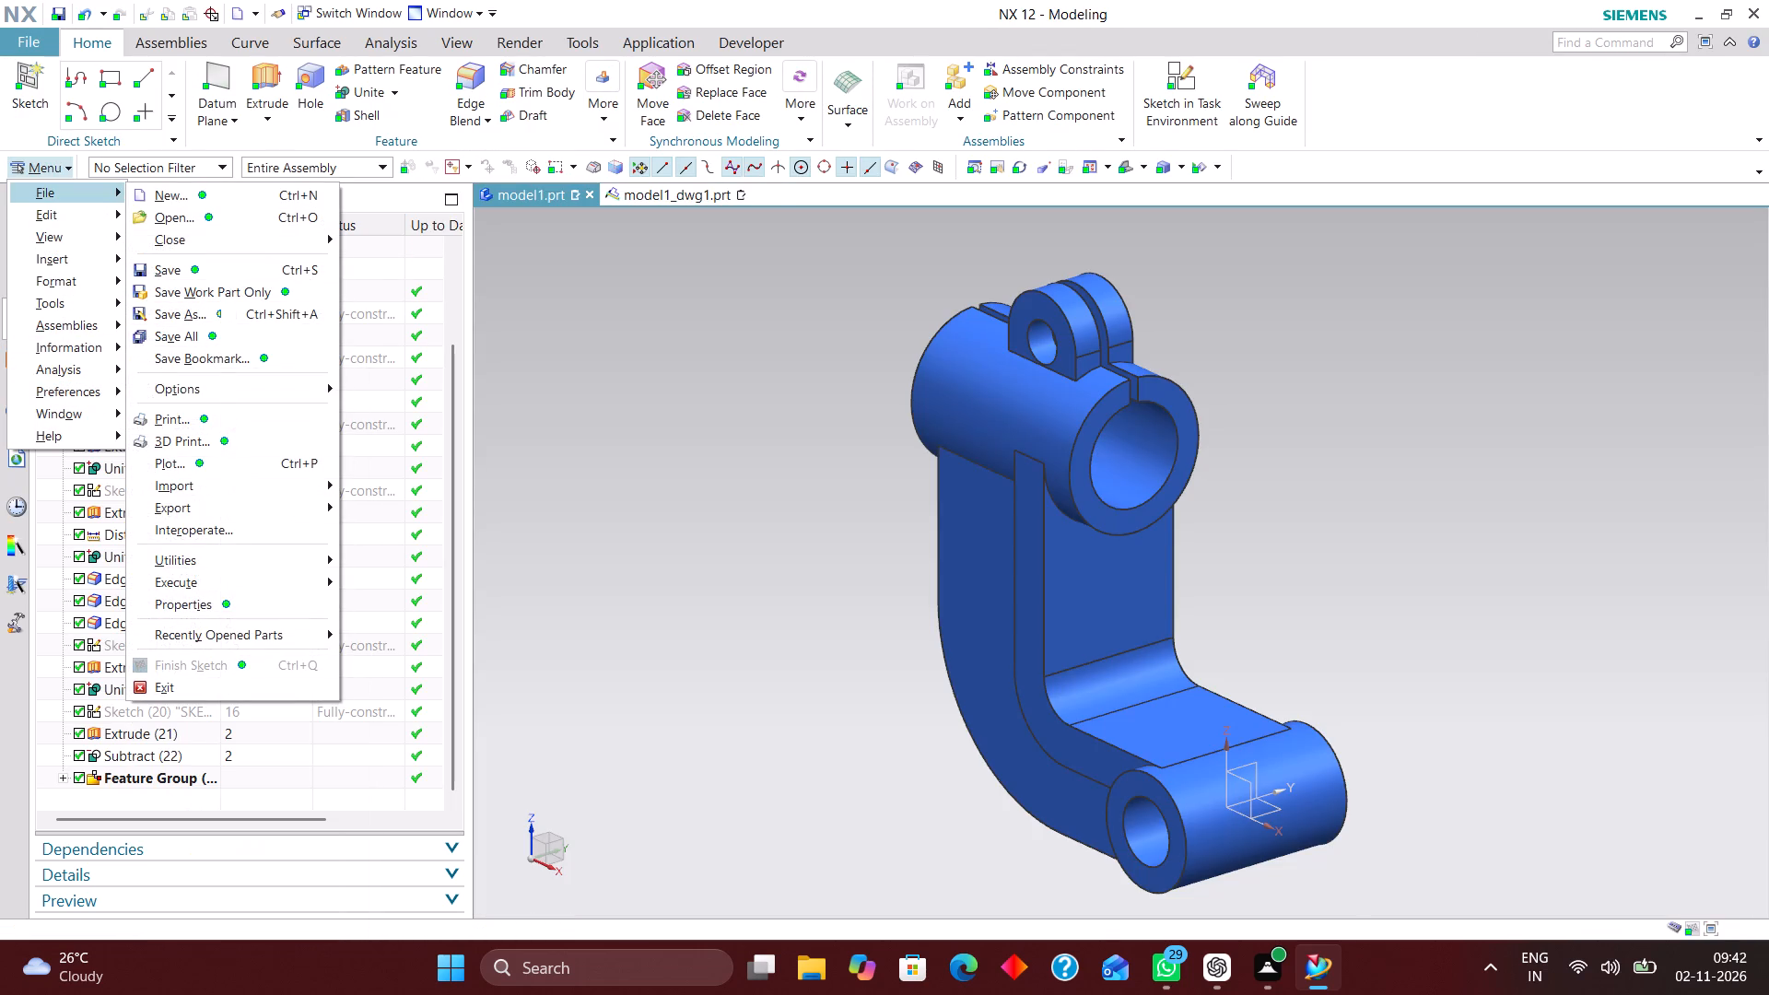
click(224, 603)
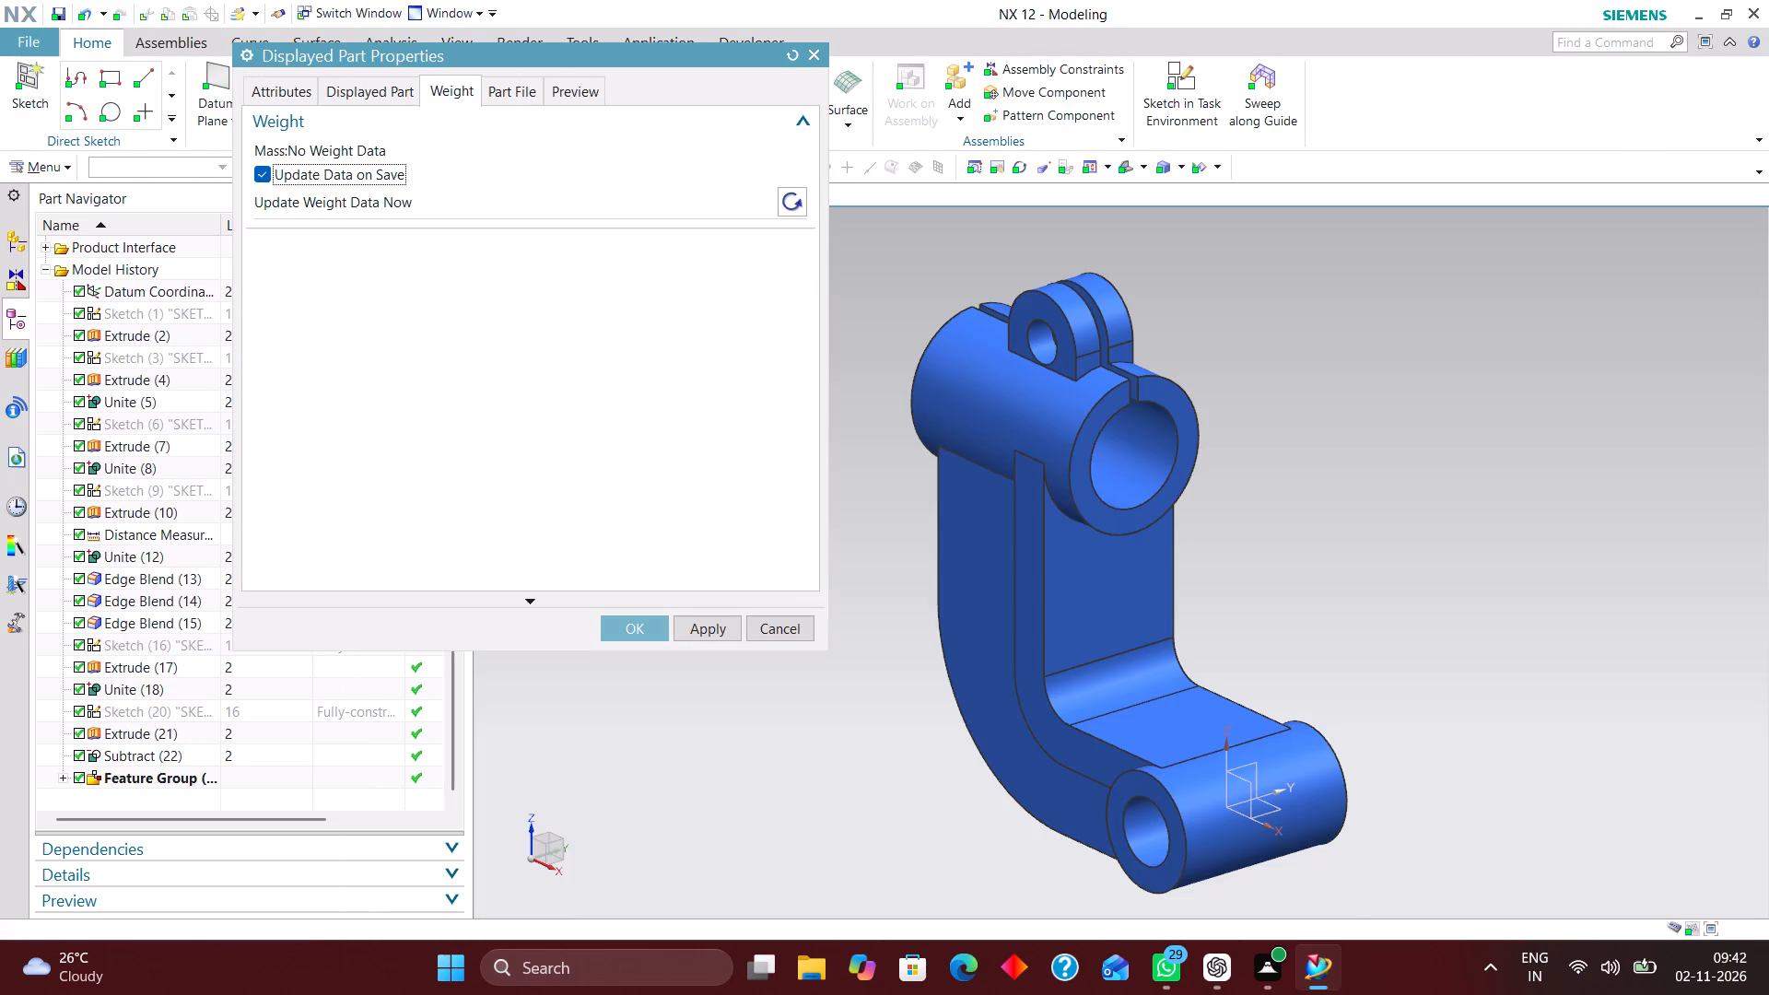
click(787, 200)
click(619, 629)
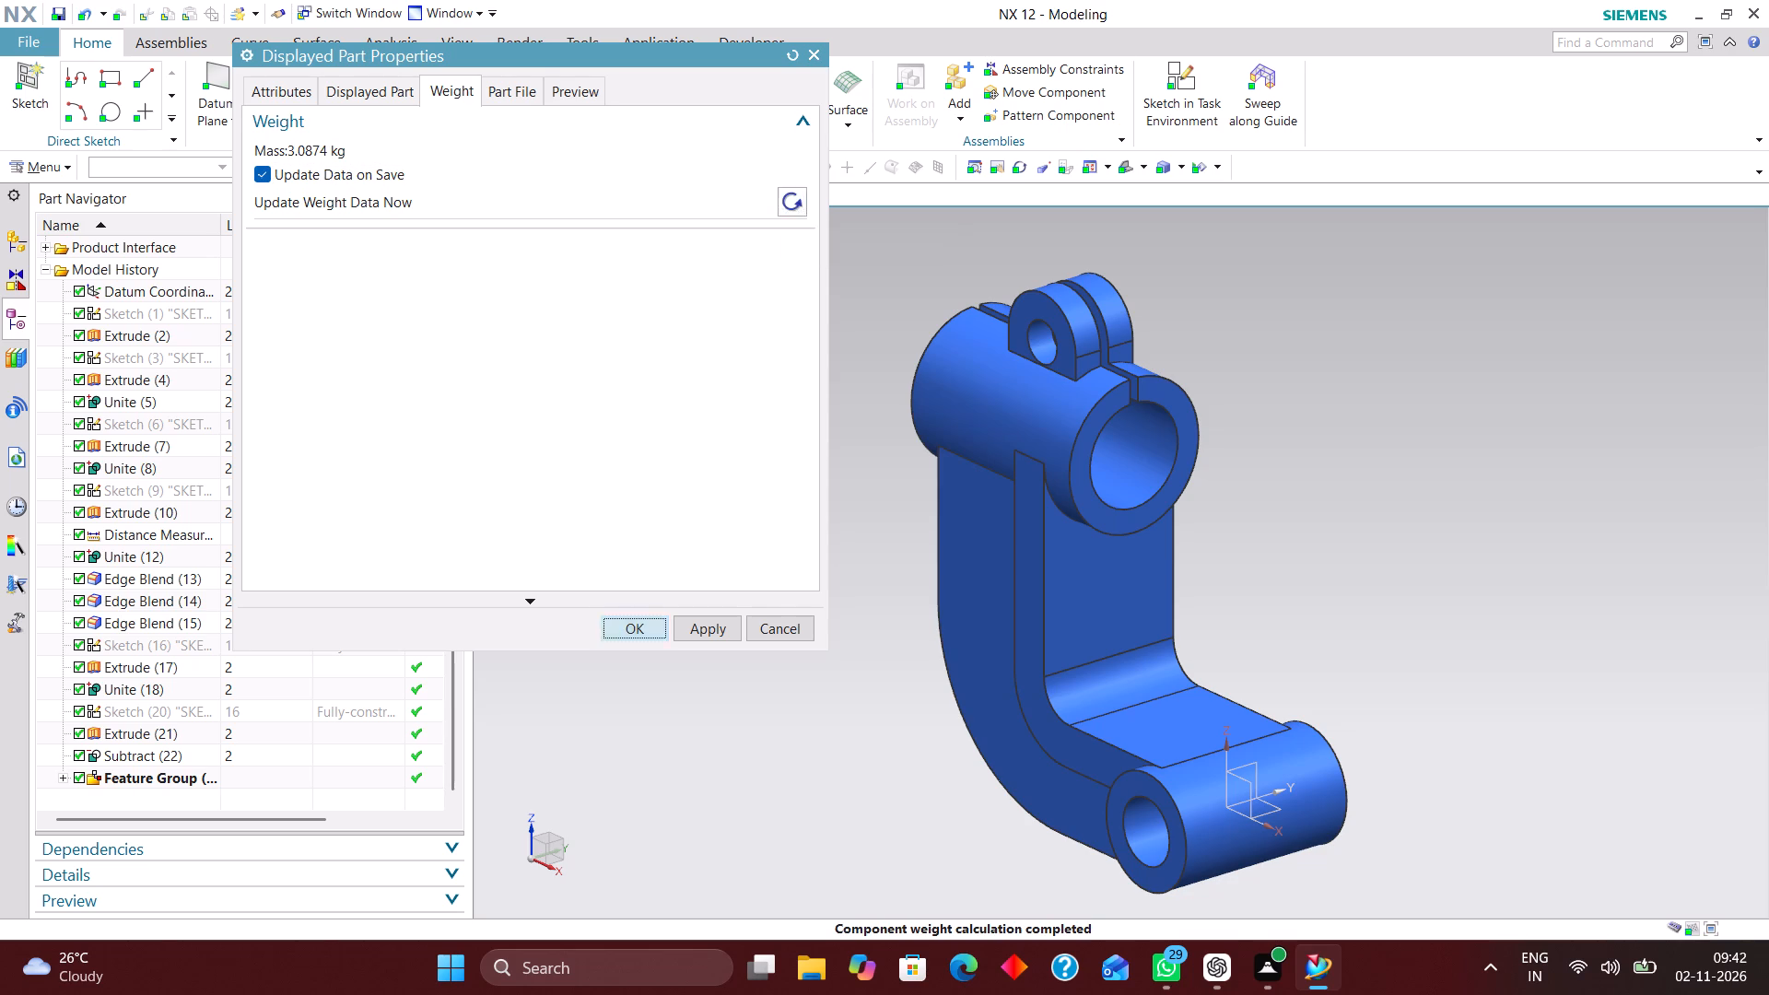
Return to the model1_dwg1 drawing and populate the title block's Label13 weight cell with 3.0874.
click(677, 195)
right_click(1324, 834)
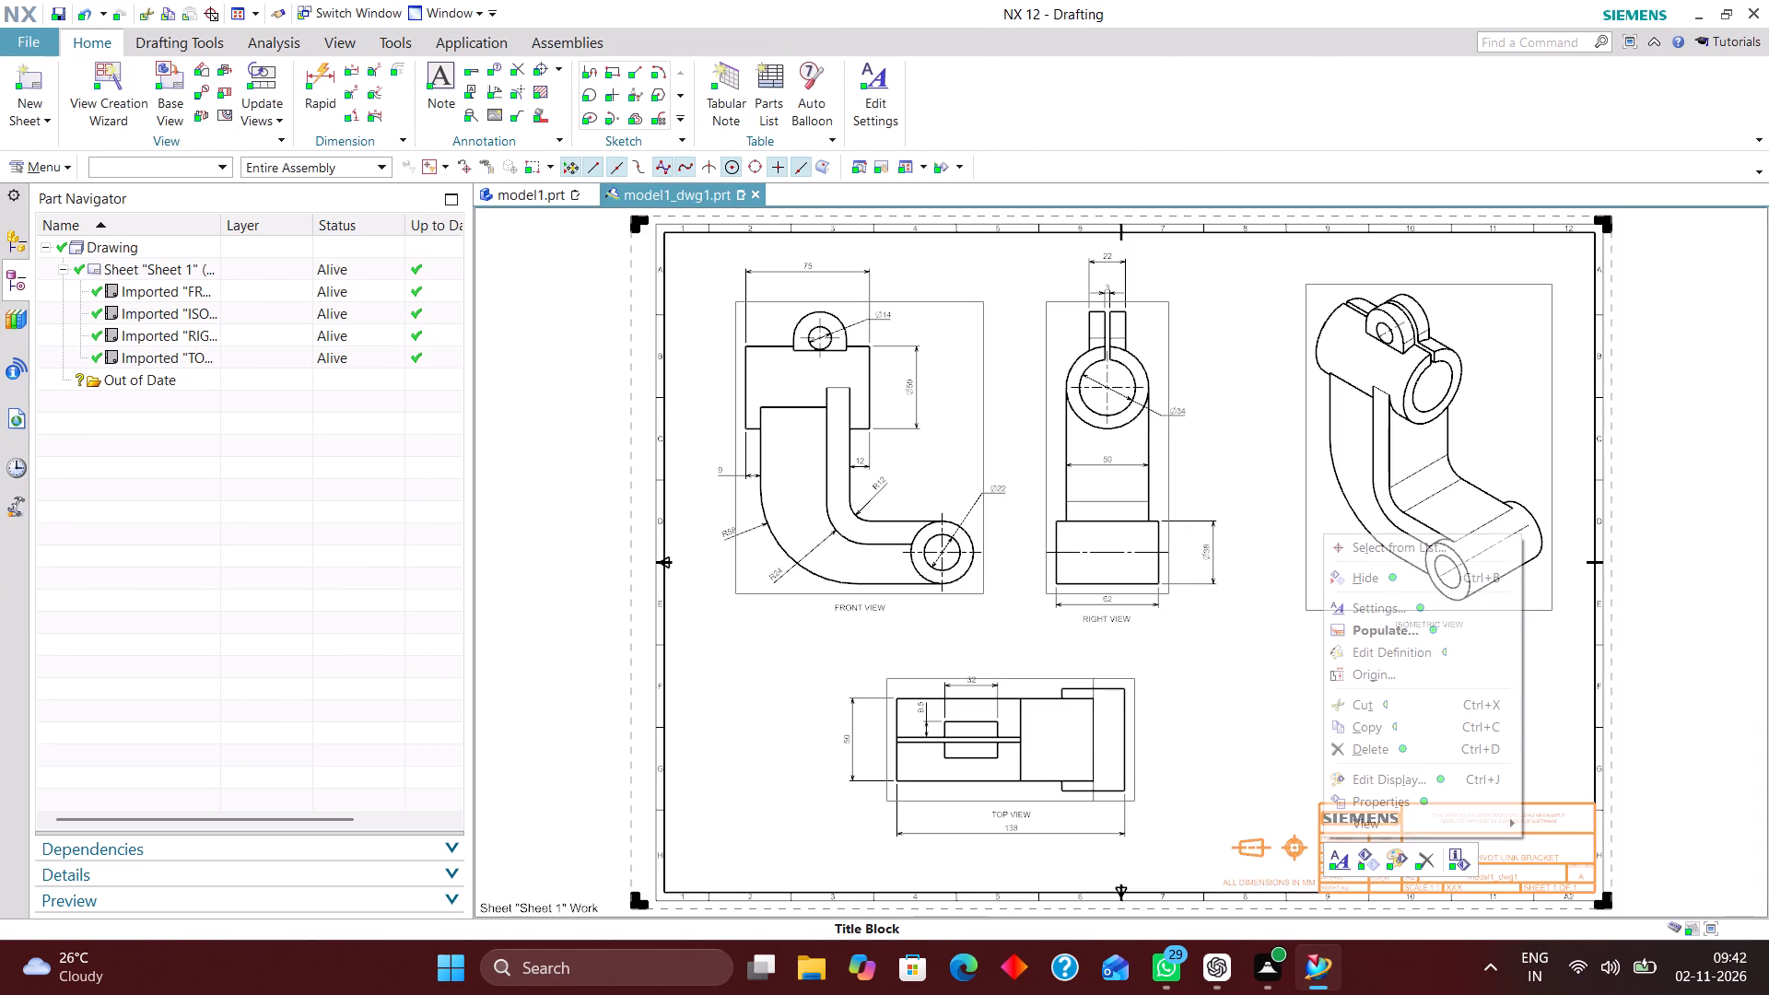
click(1364, 627)
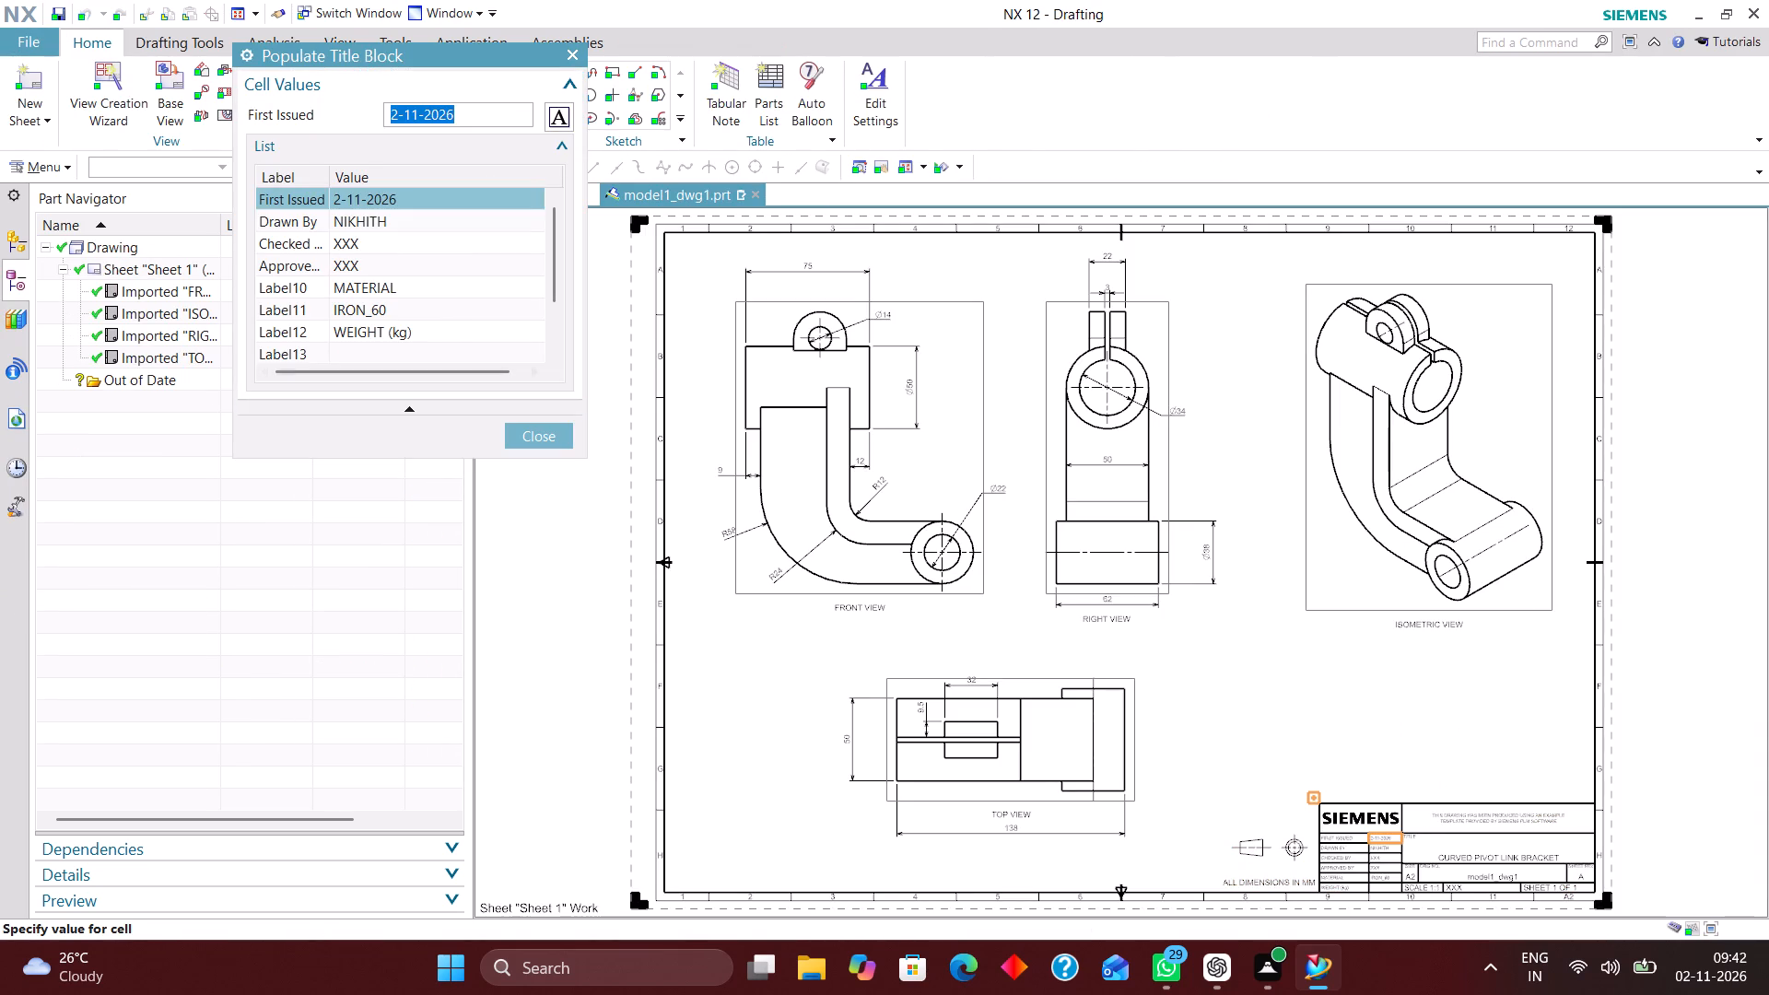
click(354, 352)
text(3.0874)
key(Return)
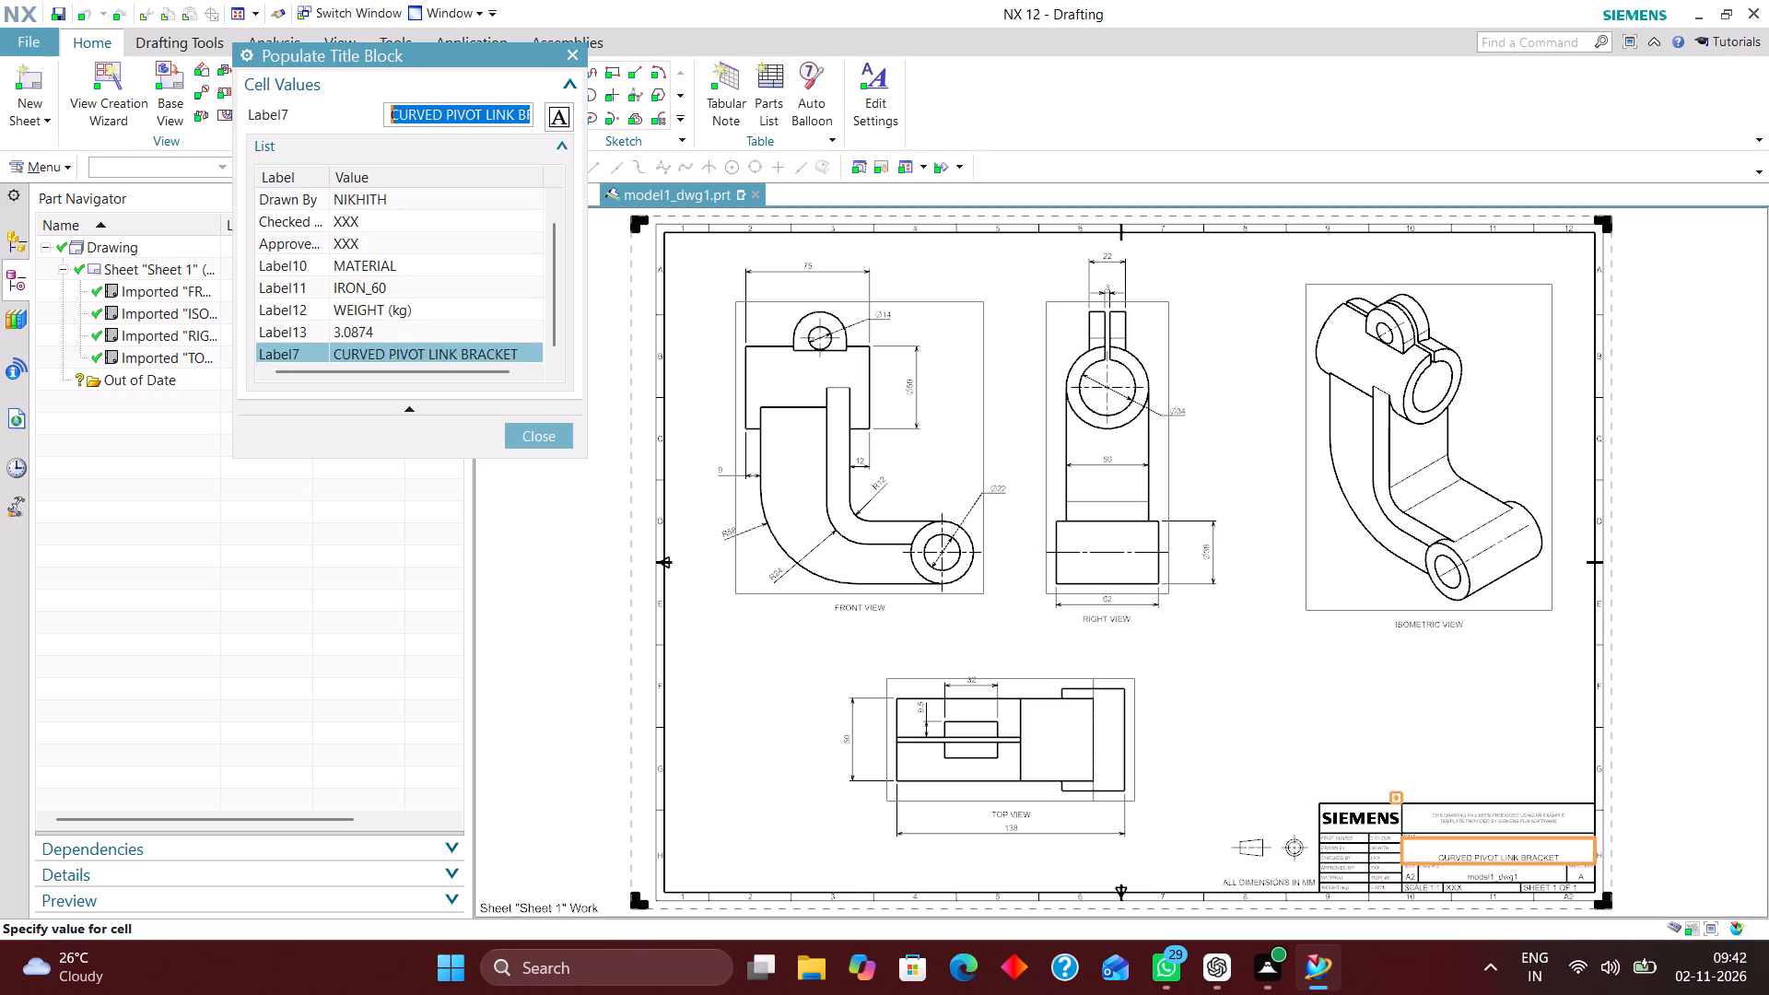
click(535, 439)
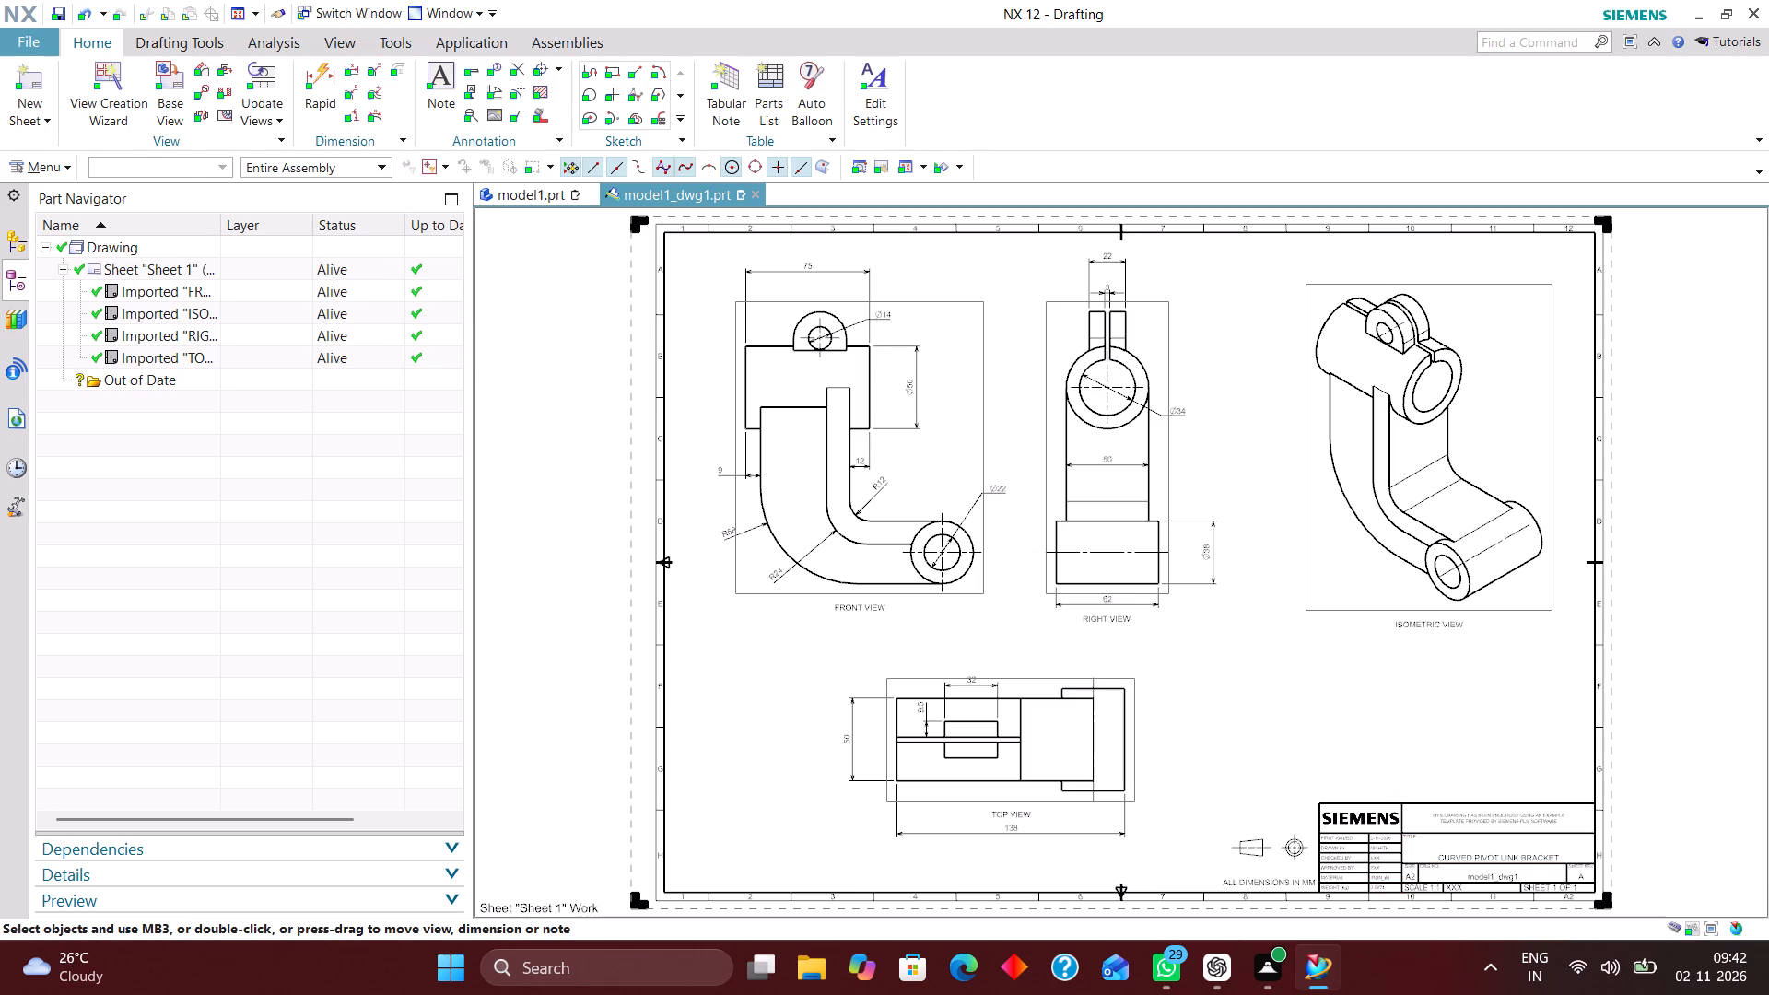
Examine the drawing sheet, checking the dimensioned views and the populated title block.
scroll(1183, 748, up, 2)
scroll(802, 611, down, 1)
scroll(1229, 668, up, 1)
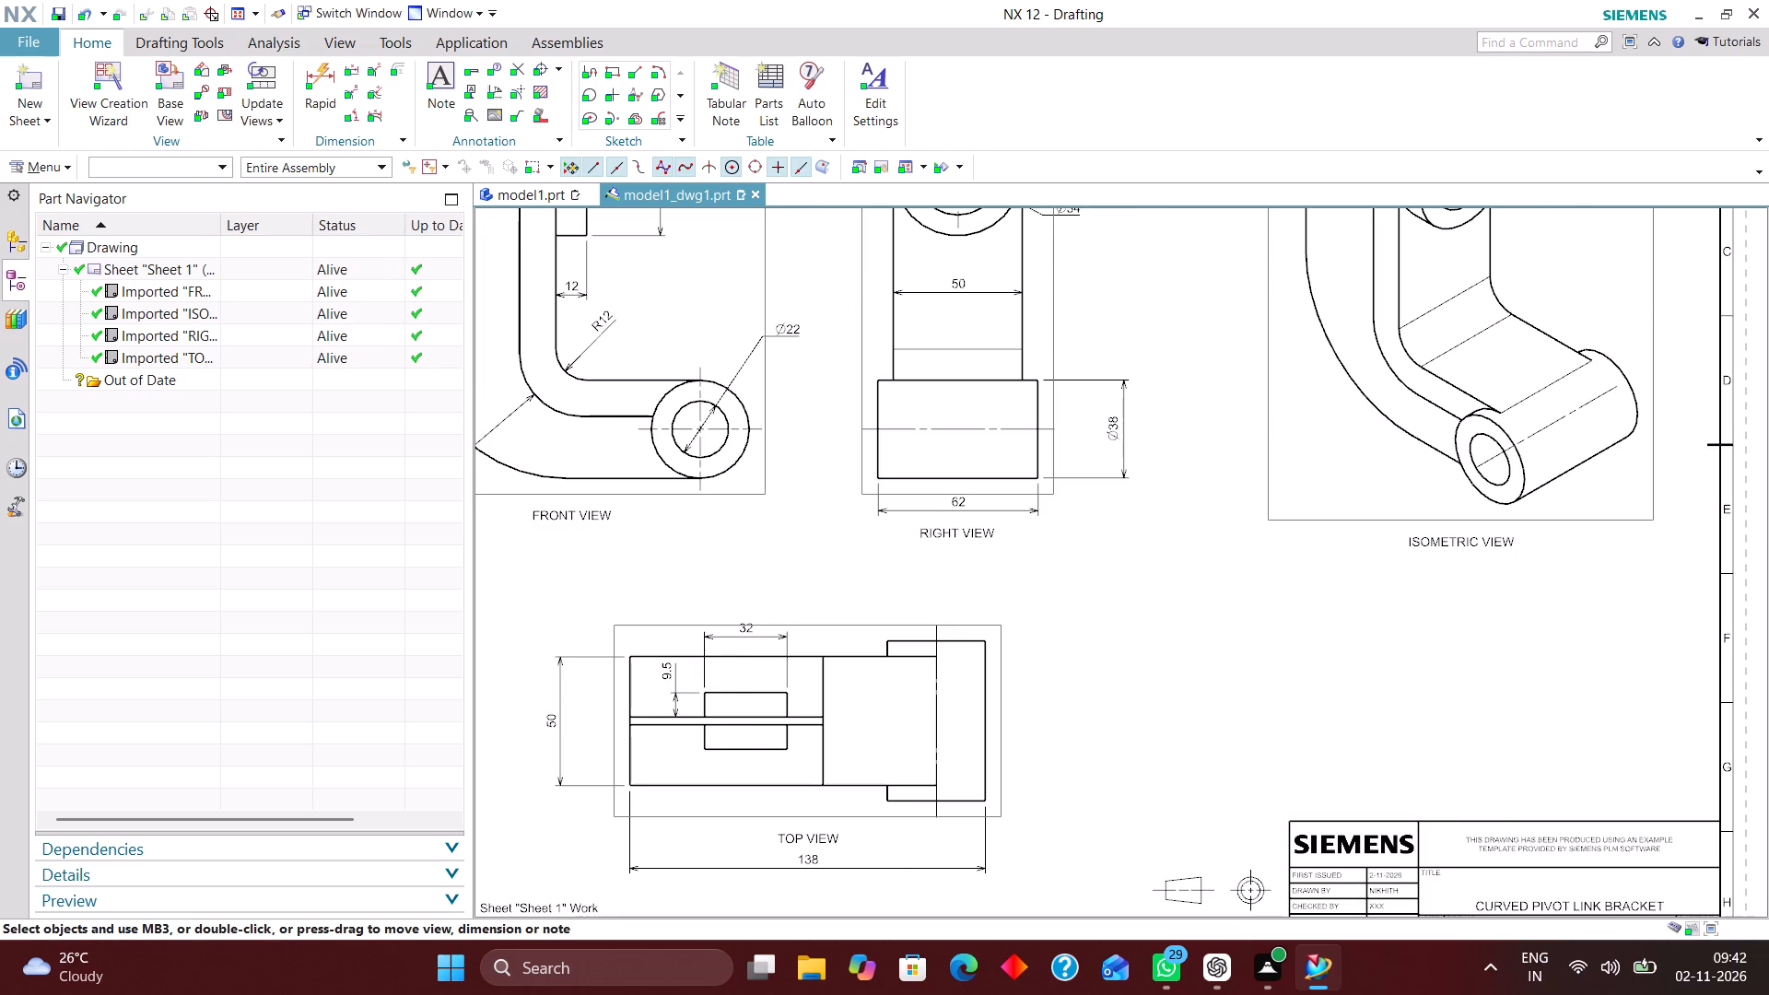
right_drag(1263, 637, 1143, 696)
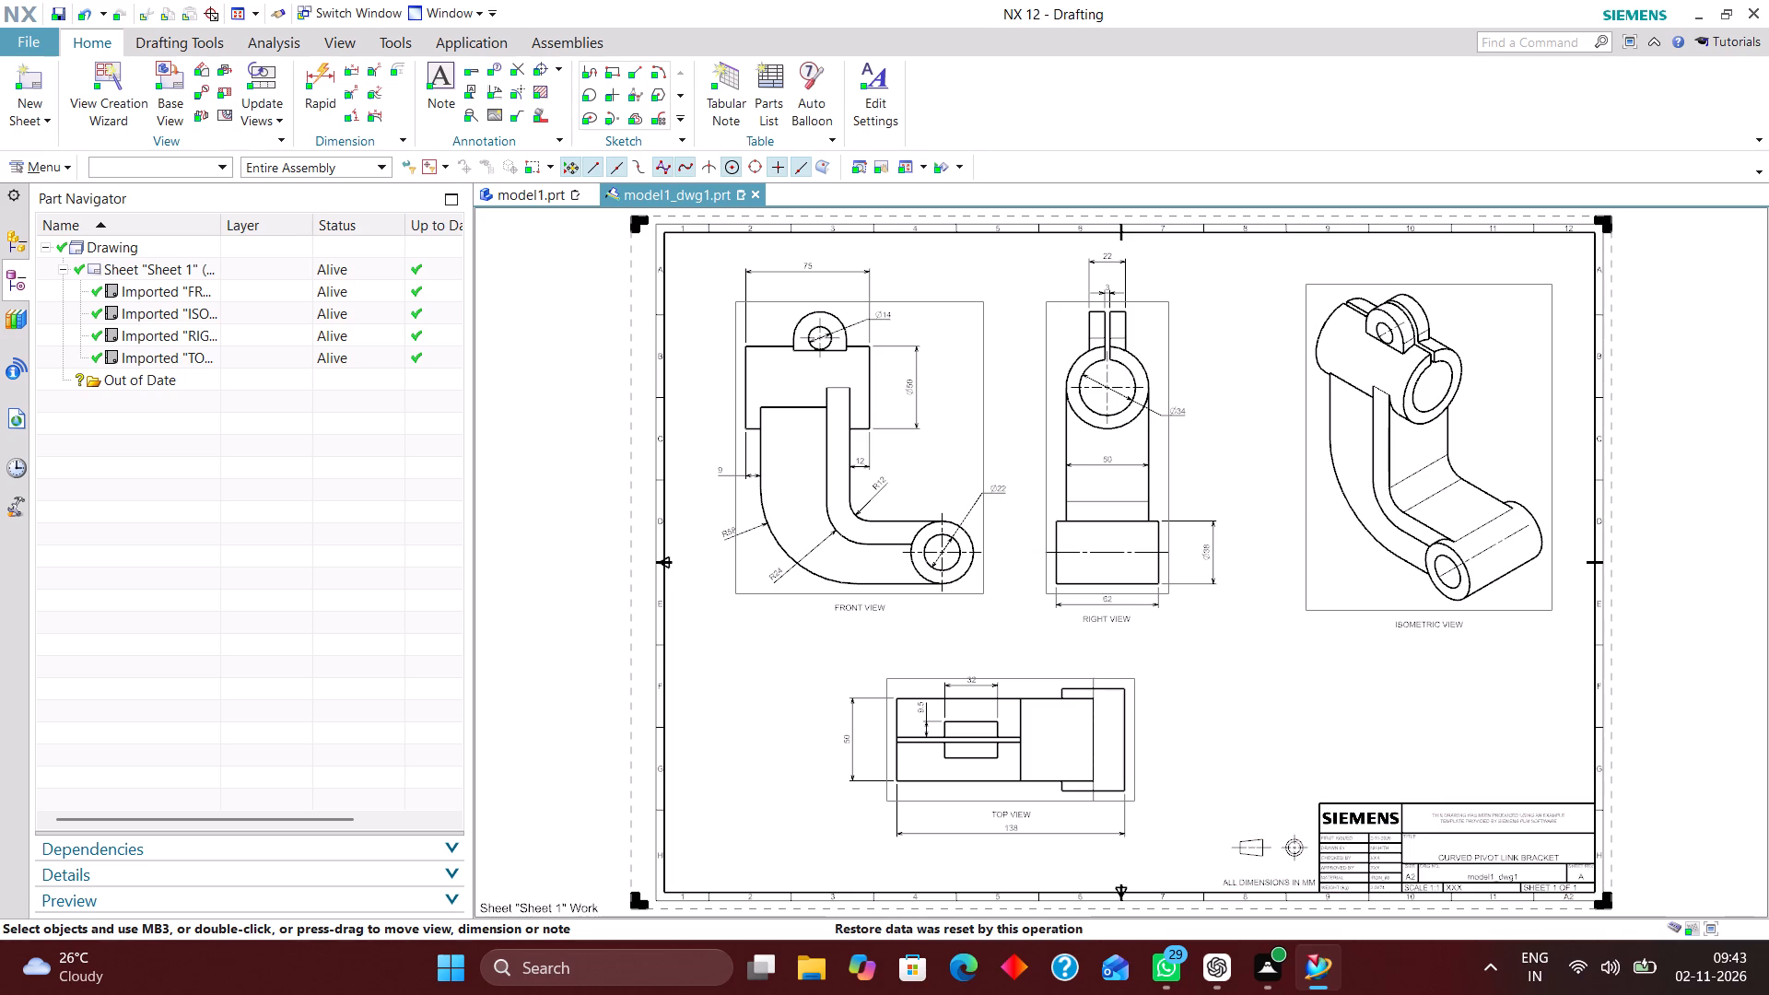
scroll(1301, 872, up, 4)
scroll(1284, 844, down, 3)
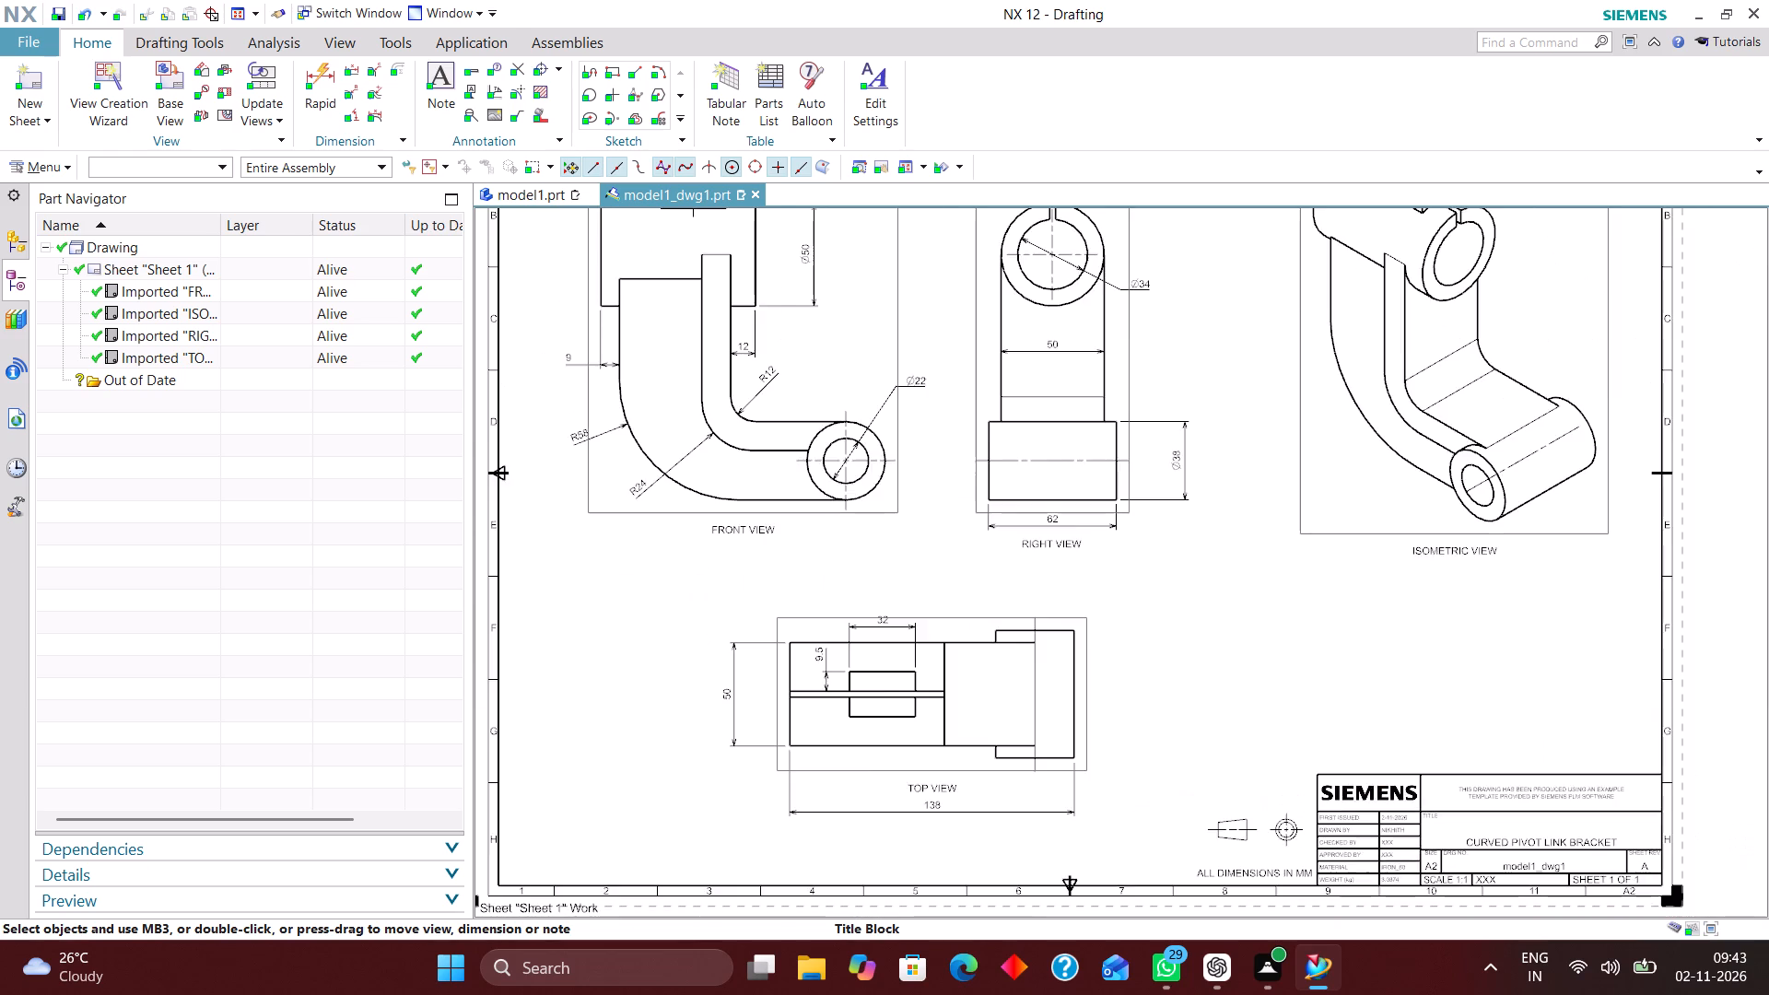
scroll(1252, 755, down, 1)
scroll(1216, 657, up, 1)
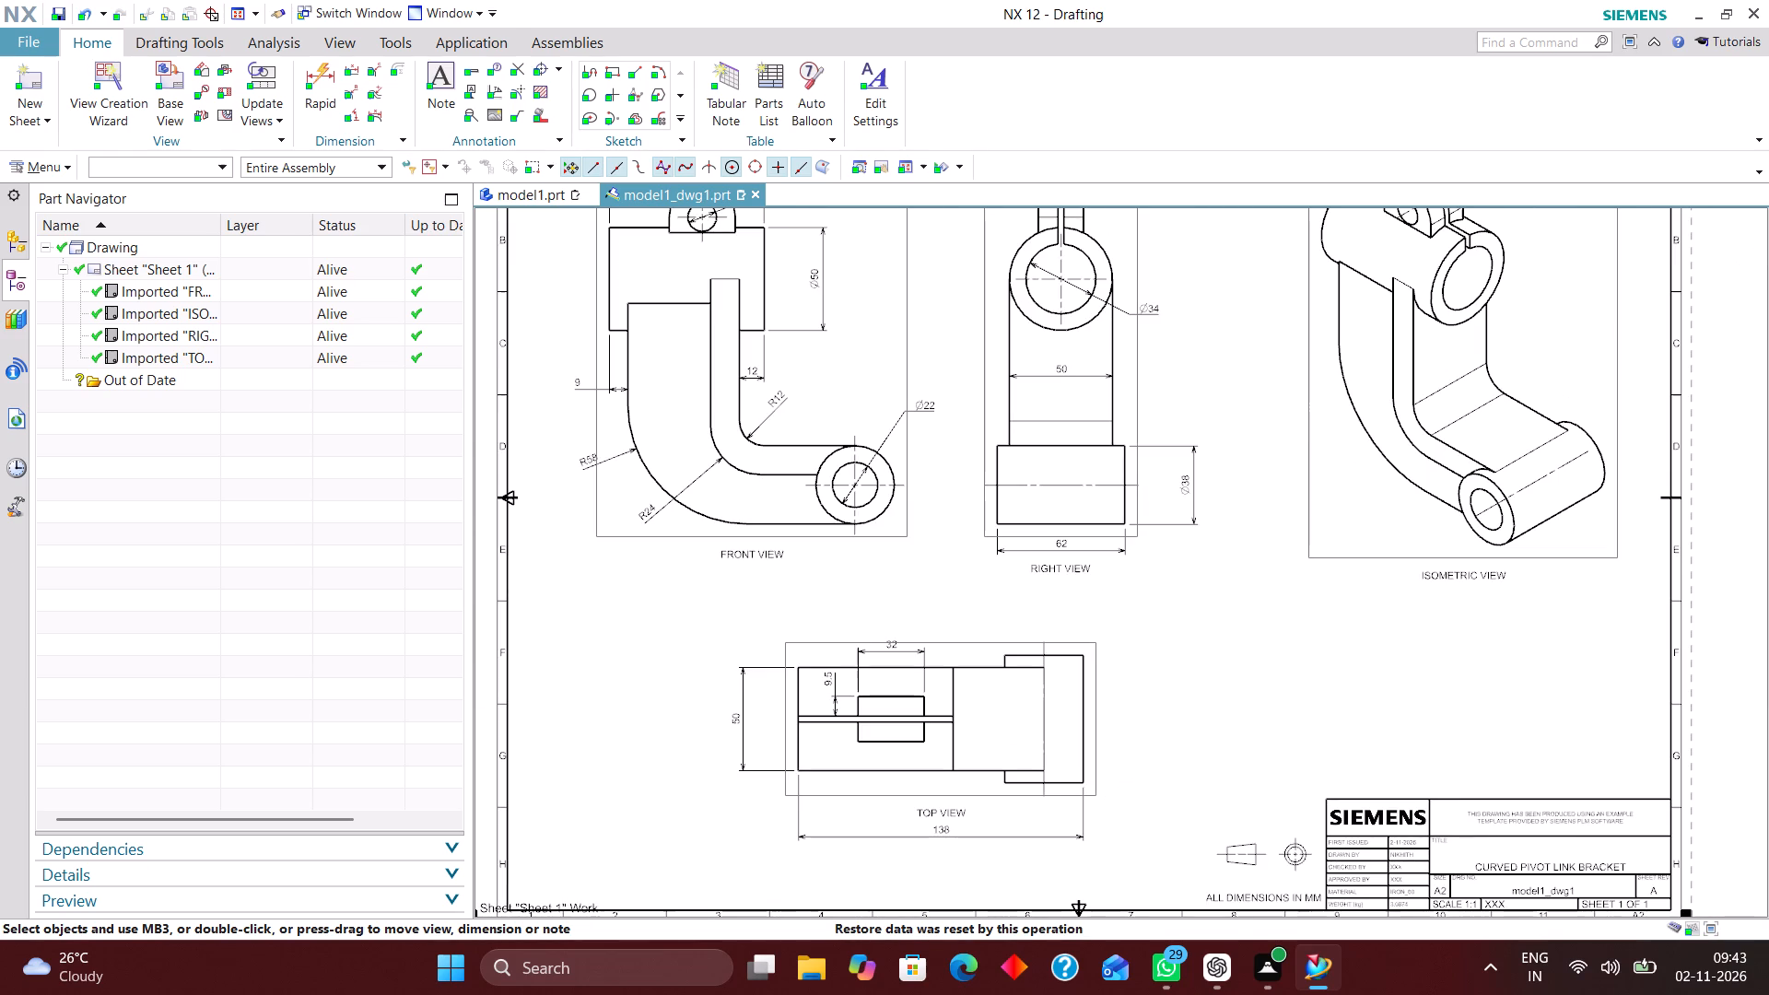
right_drag(1253, 598, 1230, 626)
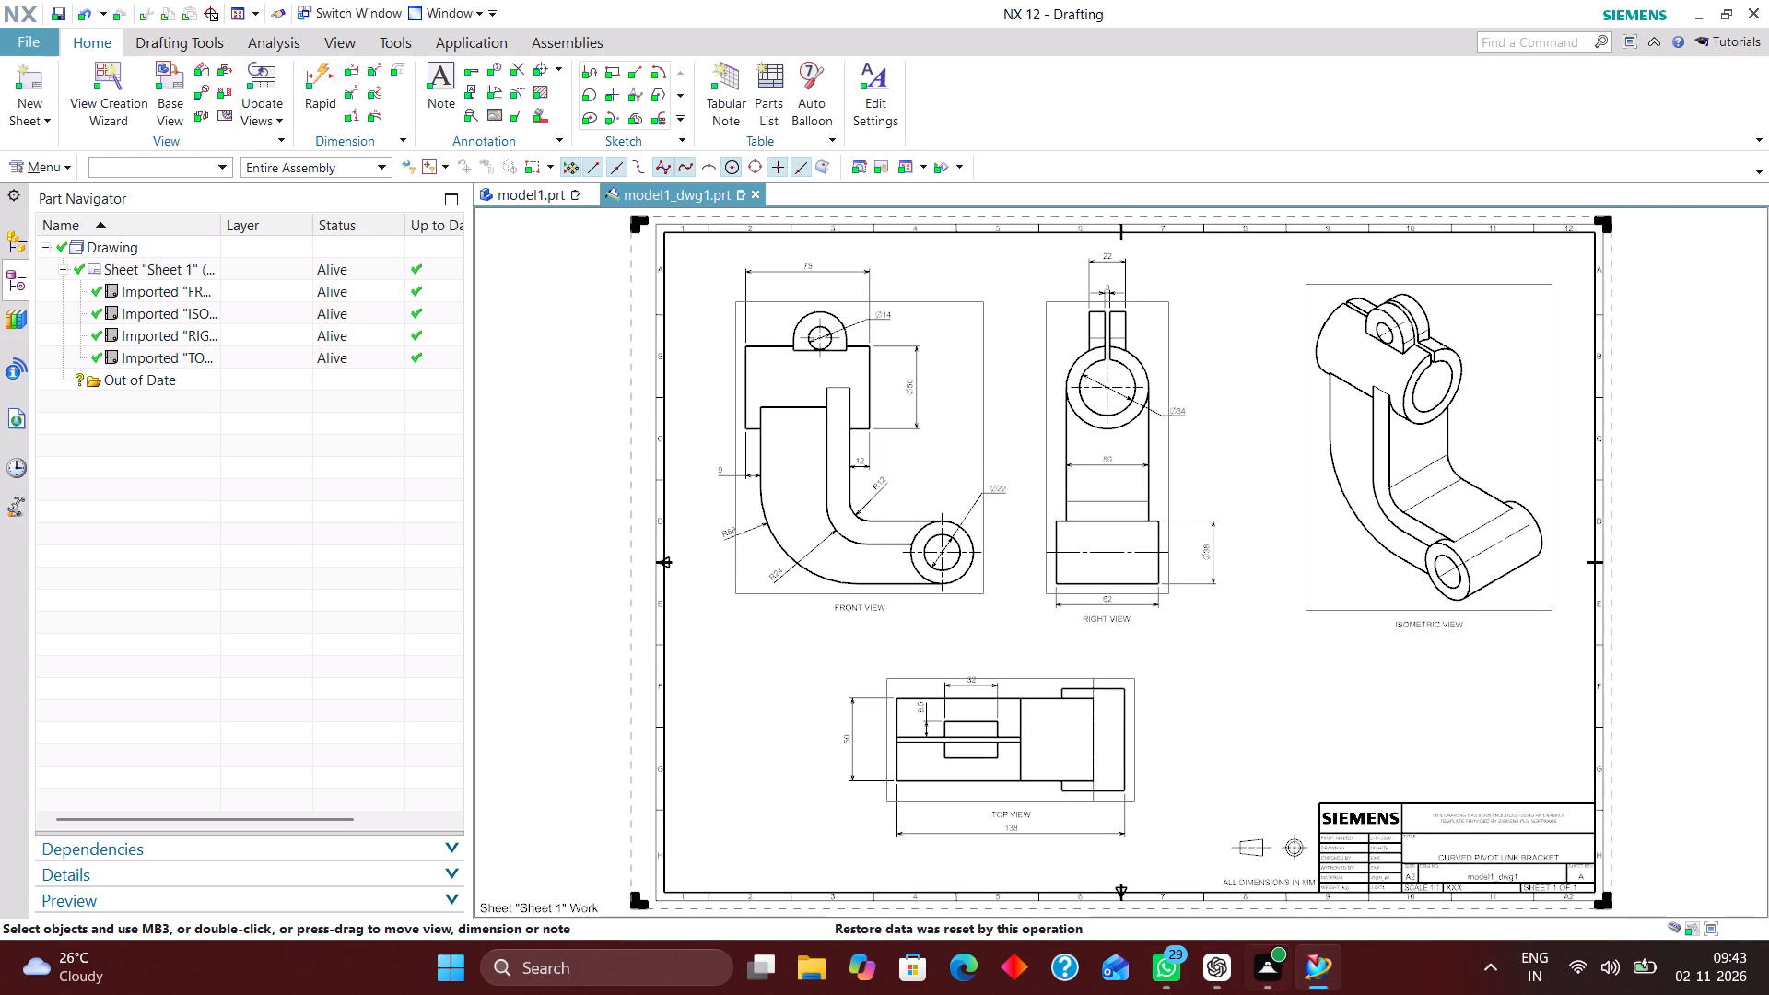
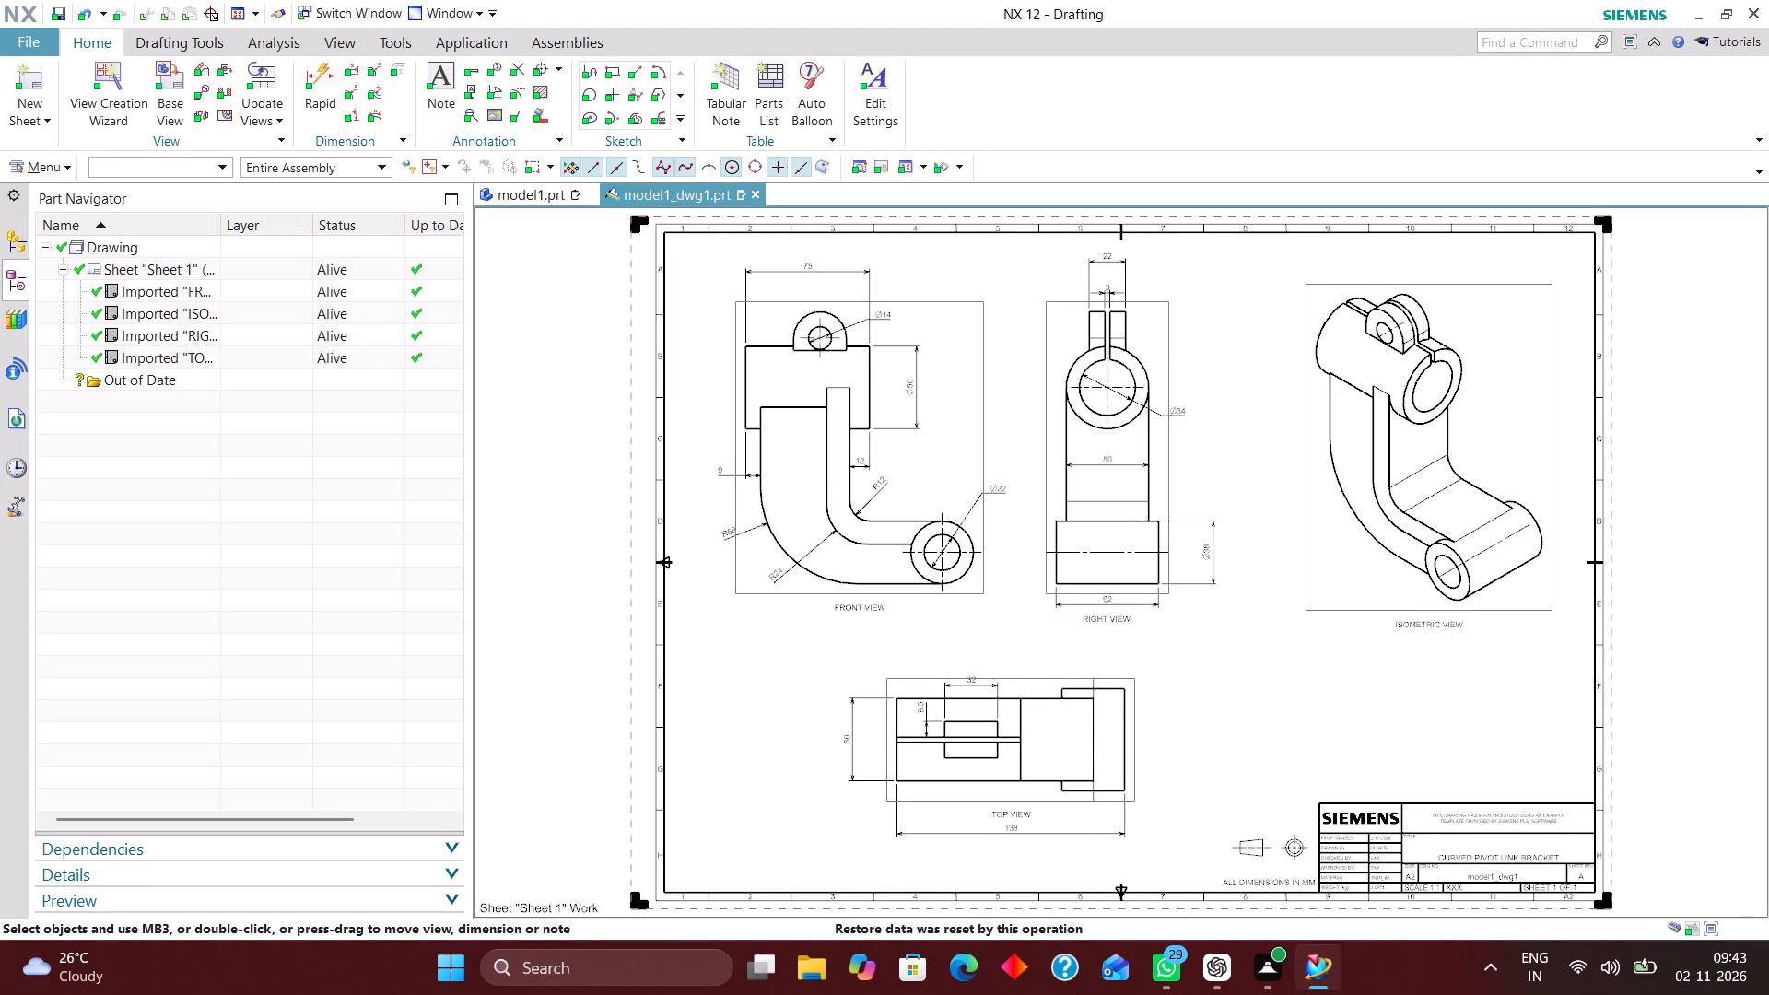
Examine the dimensioned front, right, top and isometric views on the drawing sheet.
scroll(1289, 748, up, 2)
scroll(1275, 743, down, 2)
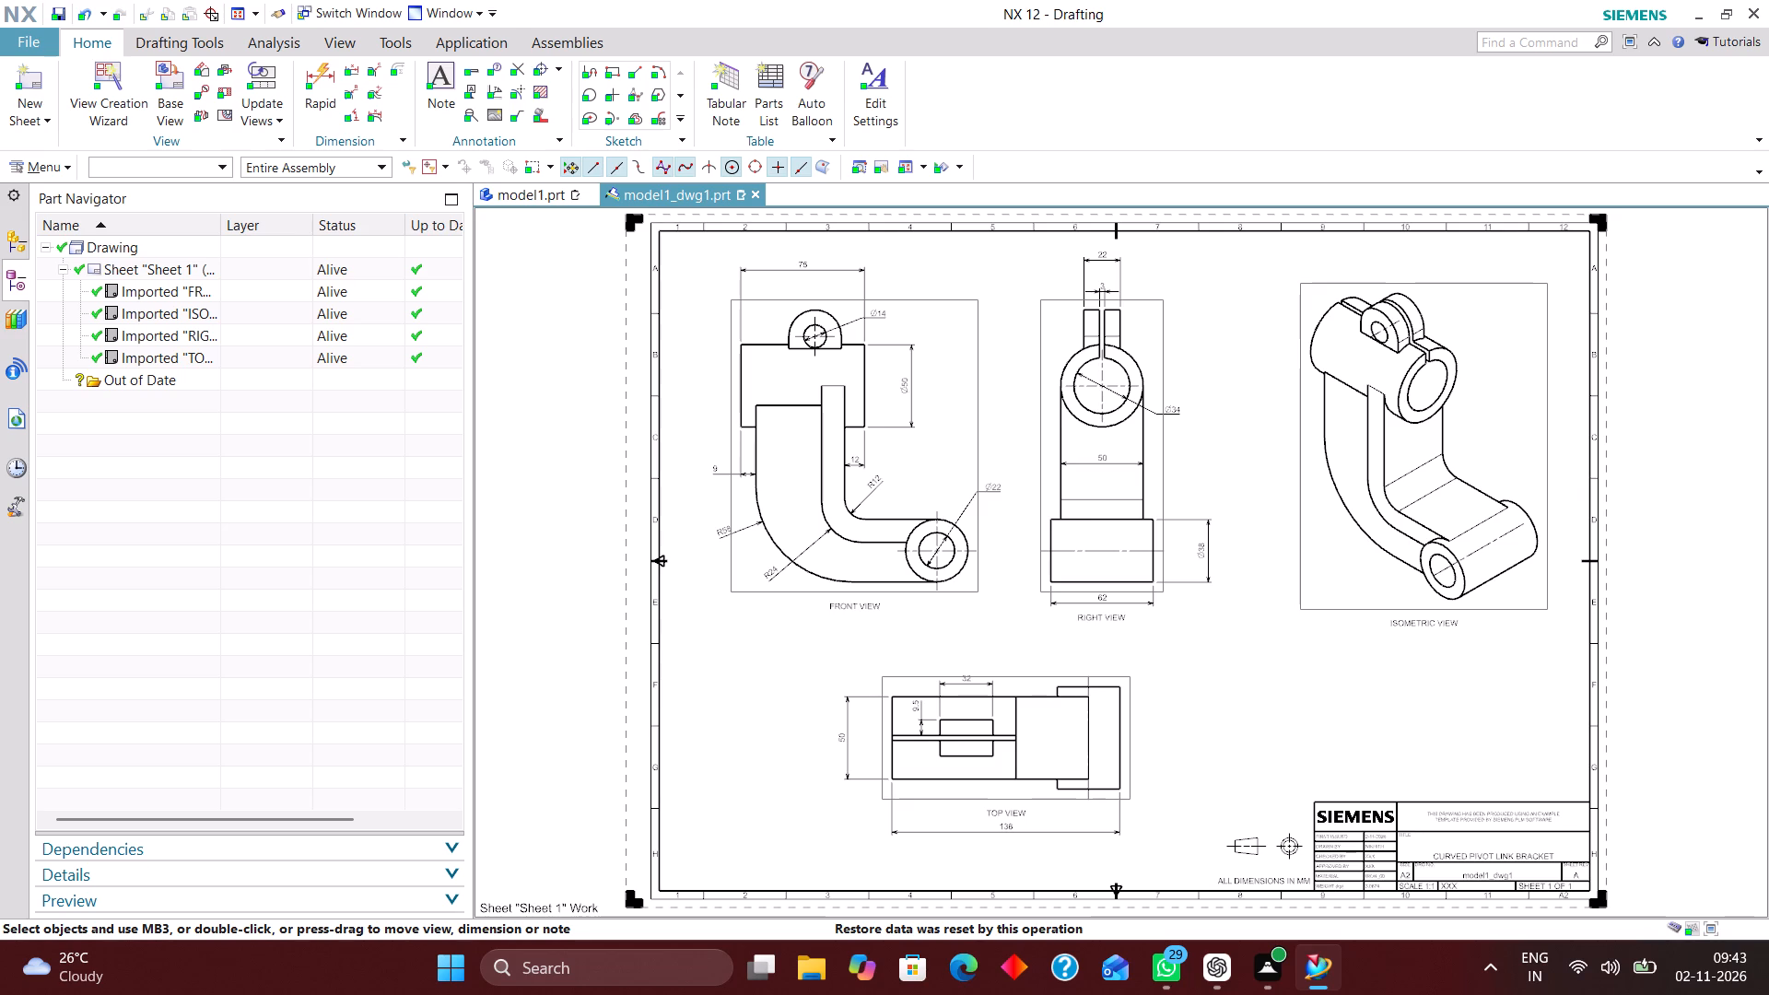
scroll(1198, 650, up, 2)
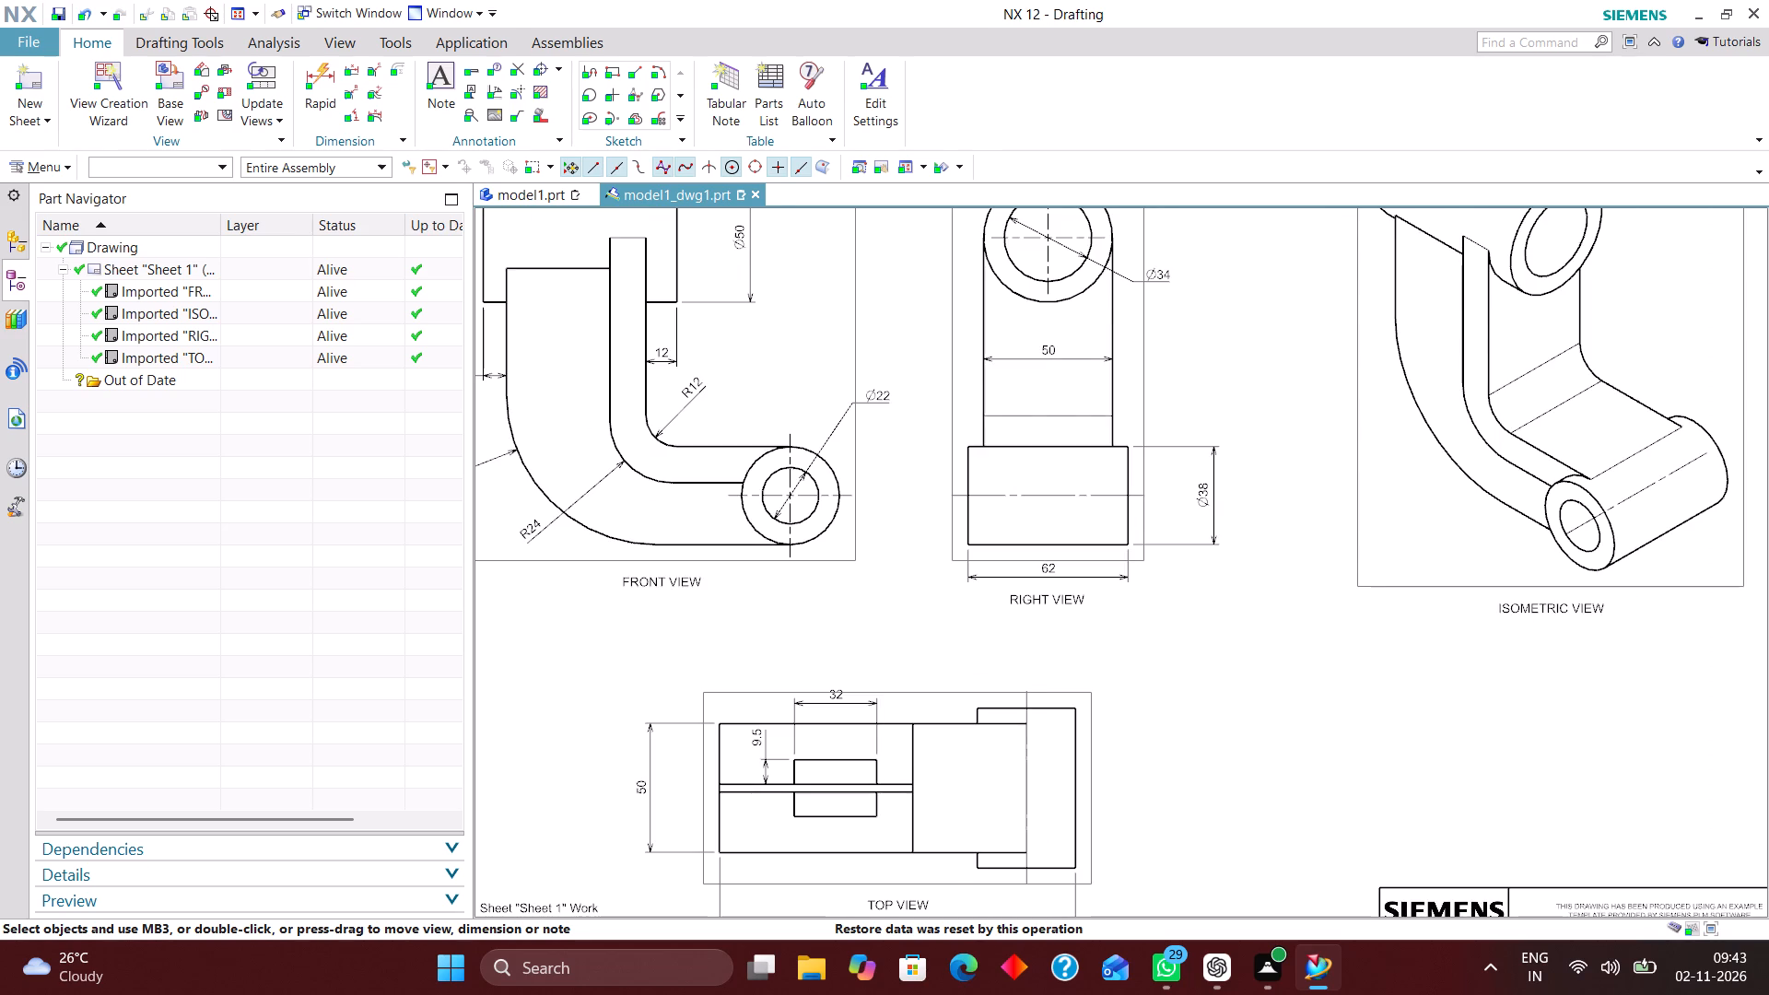
scroll(1196, 661, down, 1)
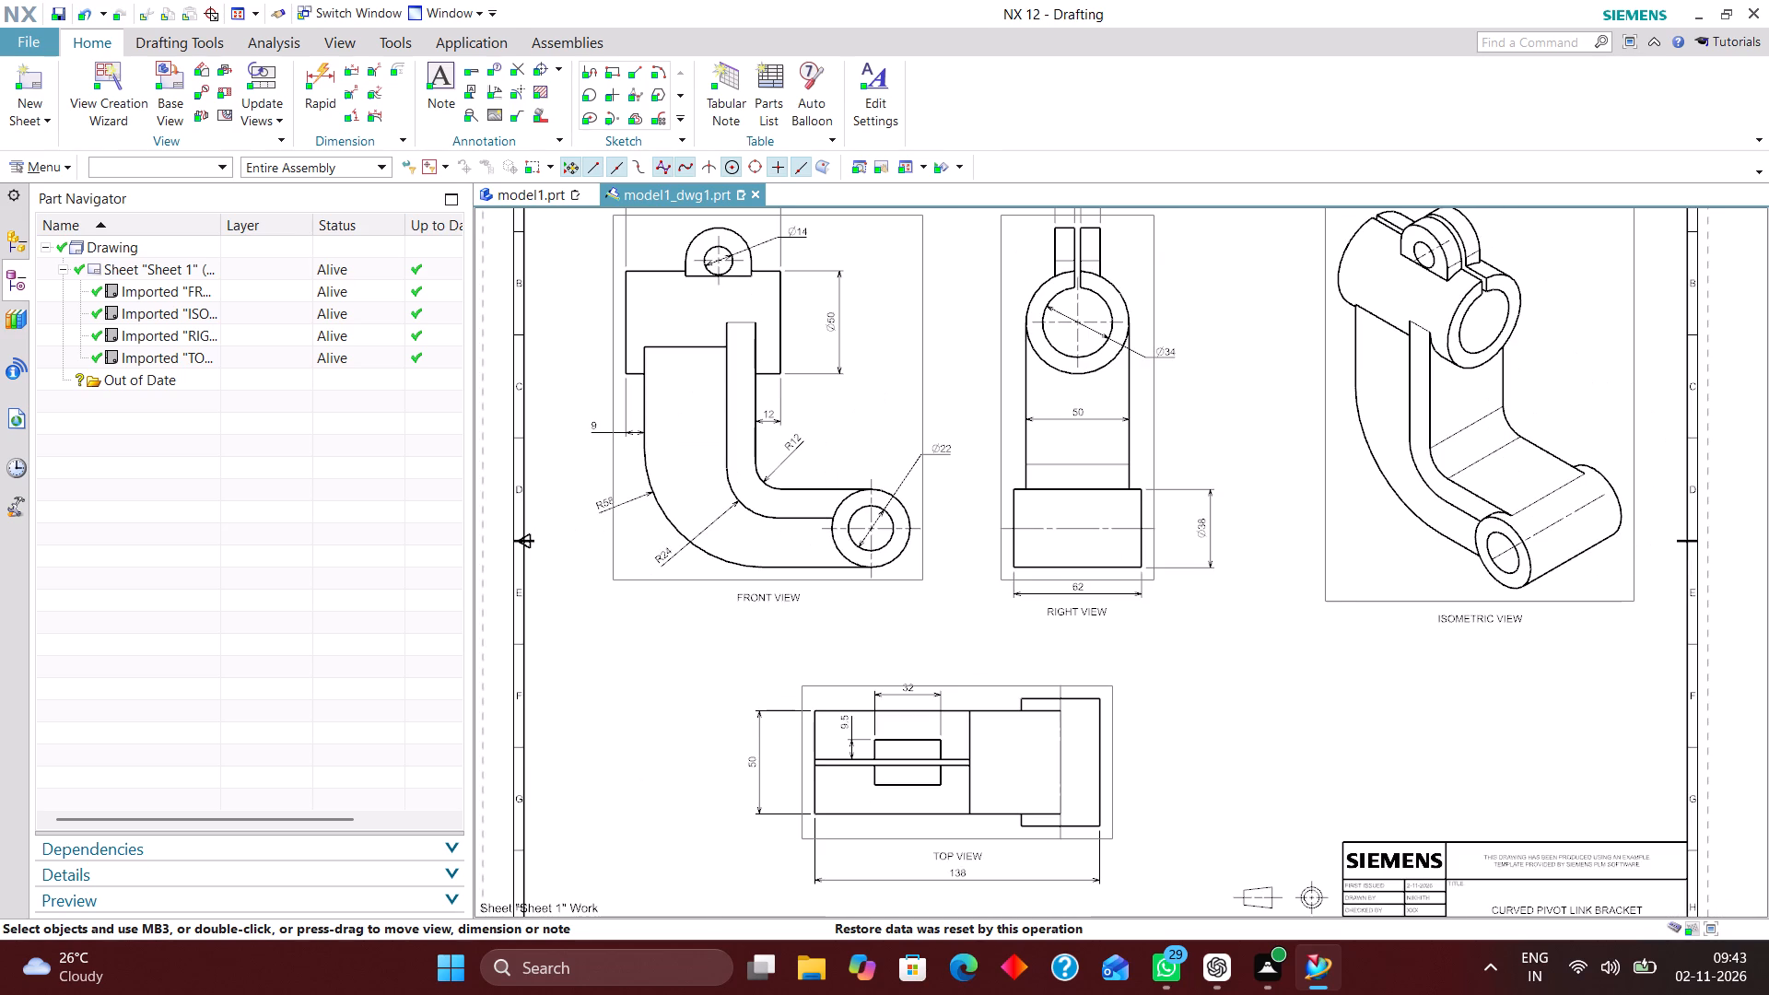
scroll(735, 634, down, 1)
scroll(753, 678, up, 2)
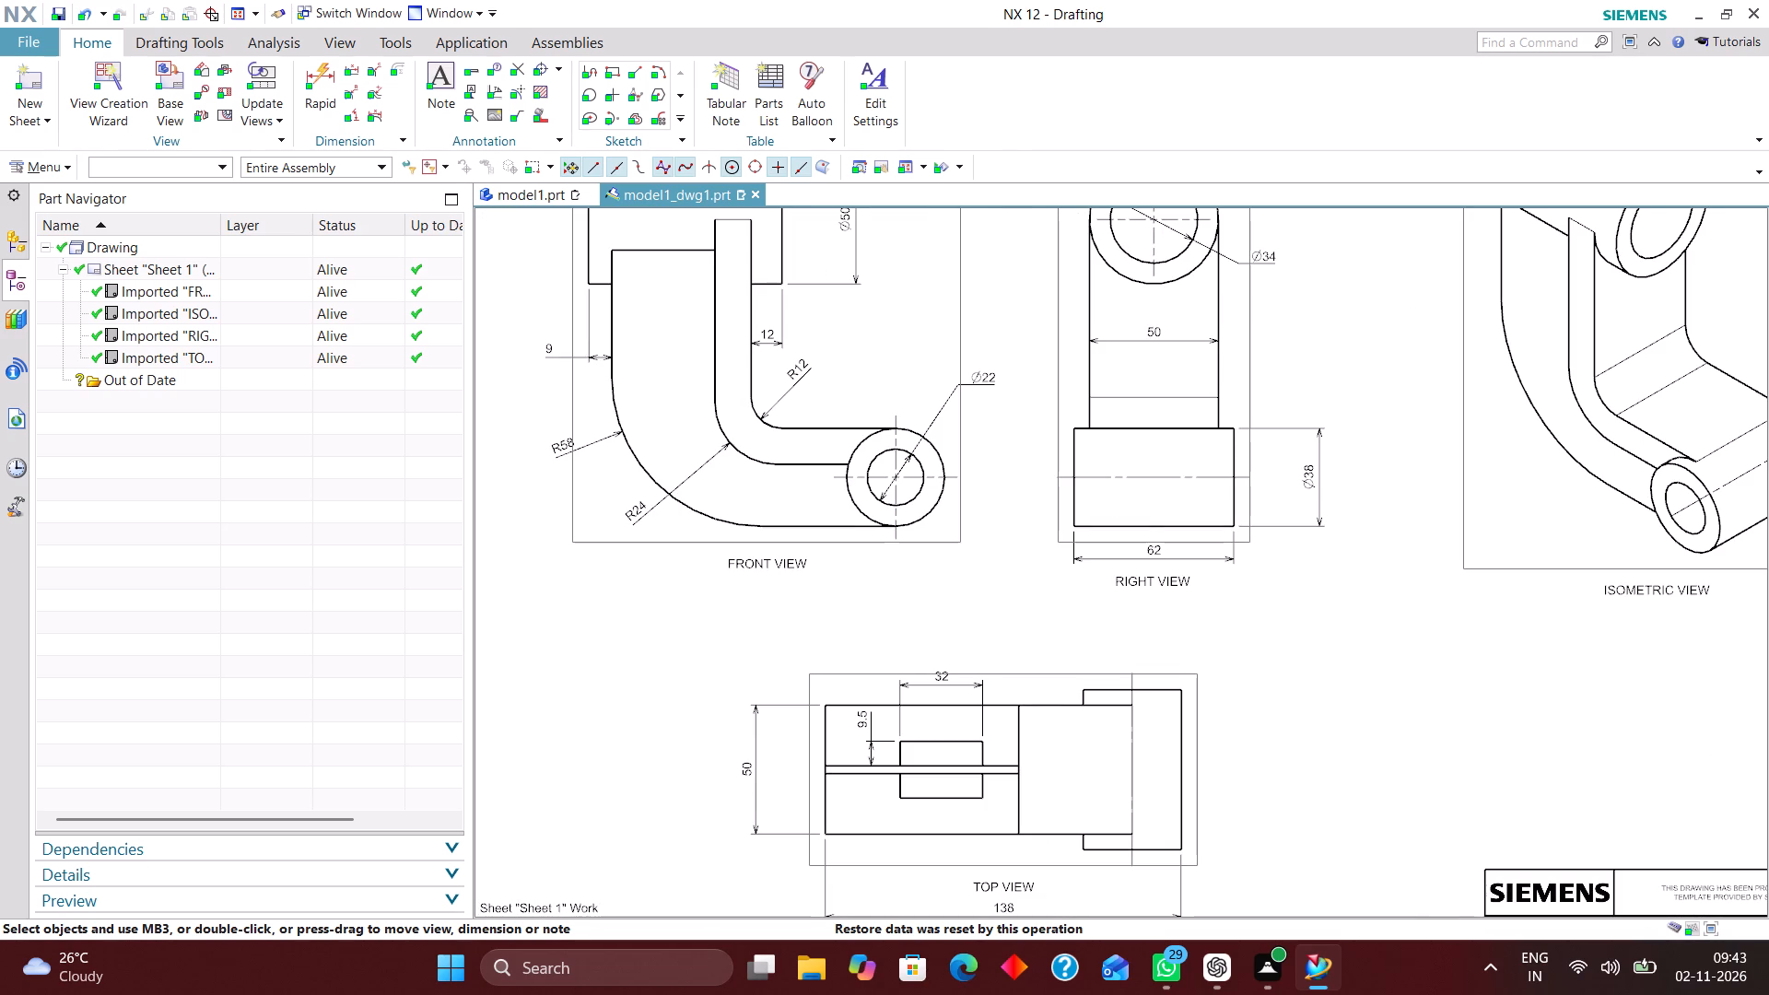
right_drag(1420, 638, 1268, 687)
right_drag(1347, 597, 1189, 745)
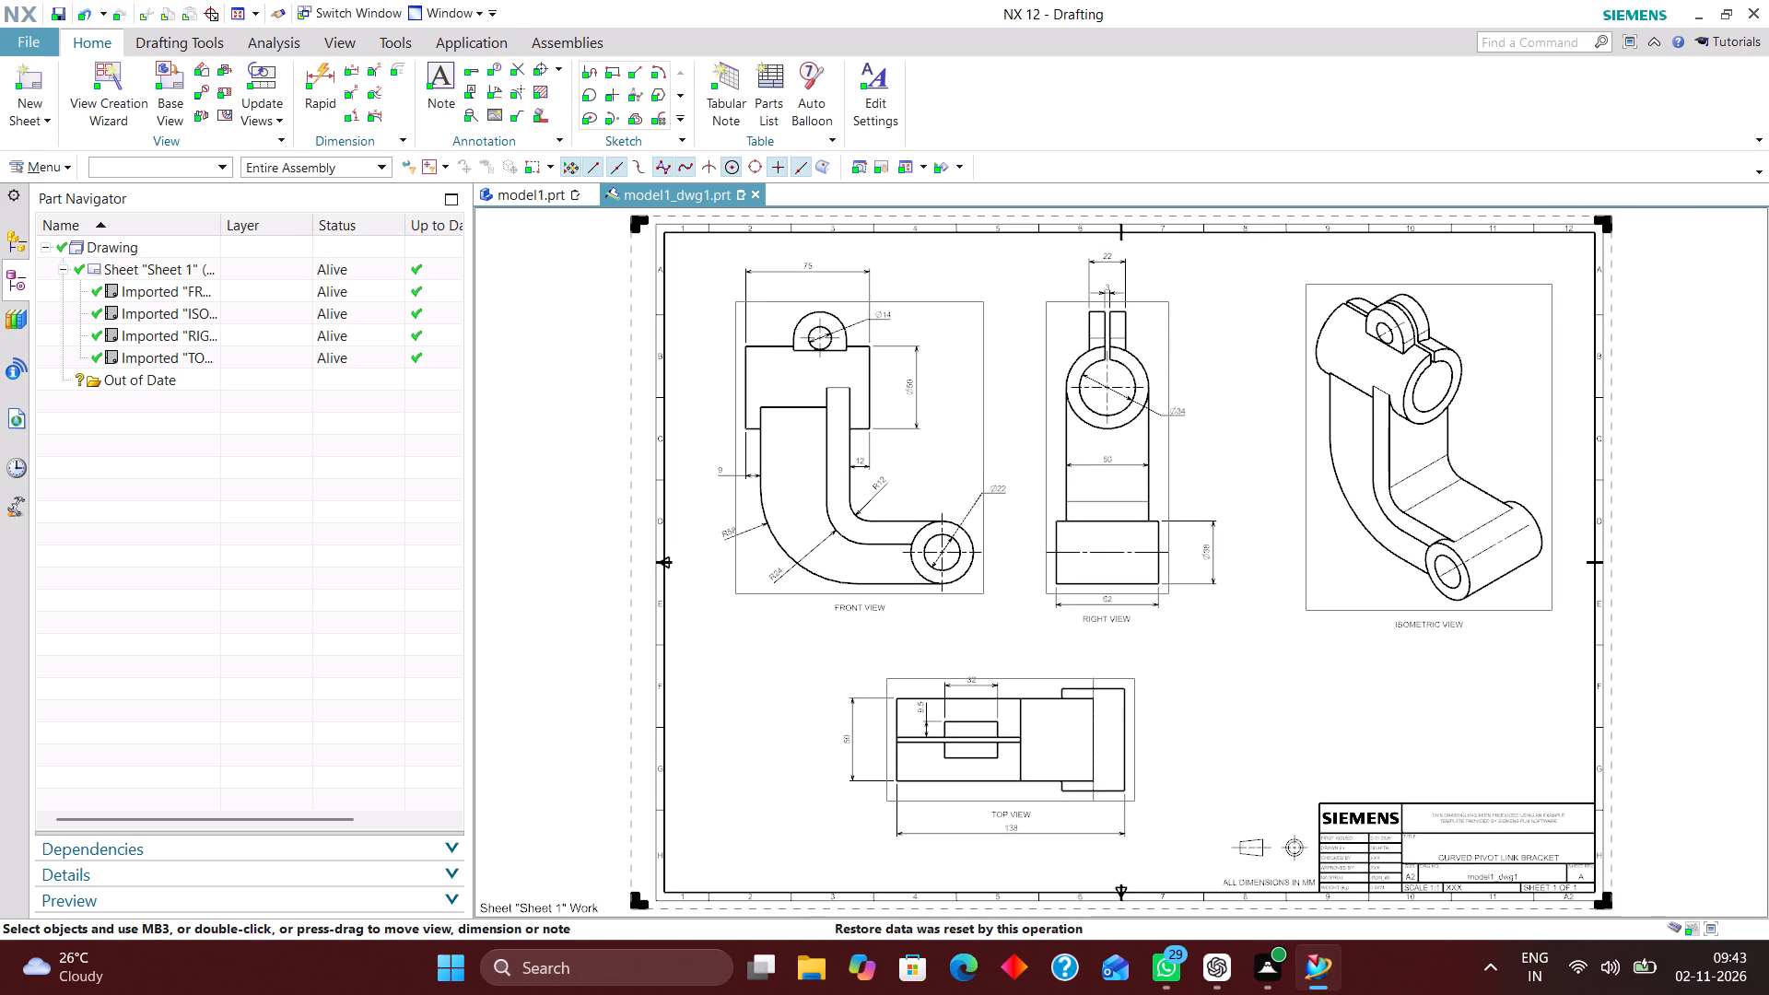
Using Layer Visible in View, make only layers 2, 223, 224, 225, 226 and 256 visible in ISOMETRIC VIEW.
click(66, 159)
click(106, 279)
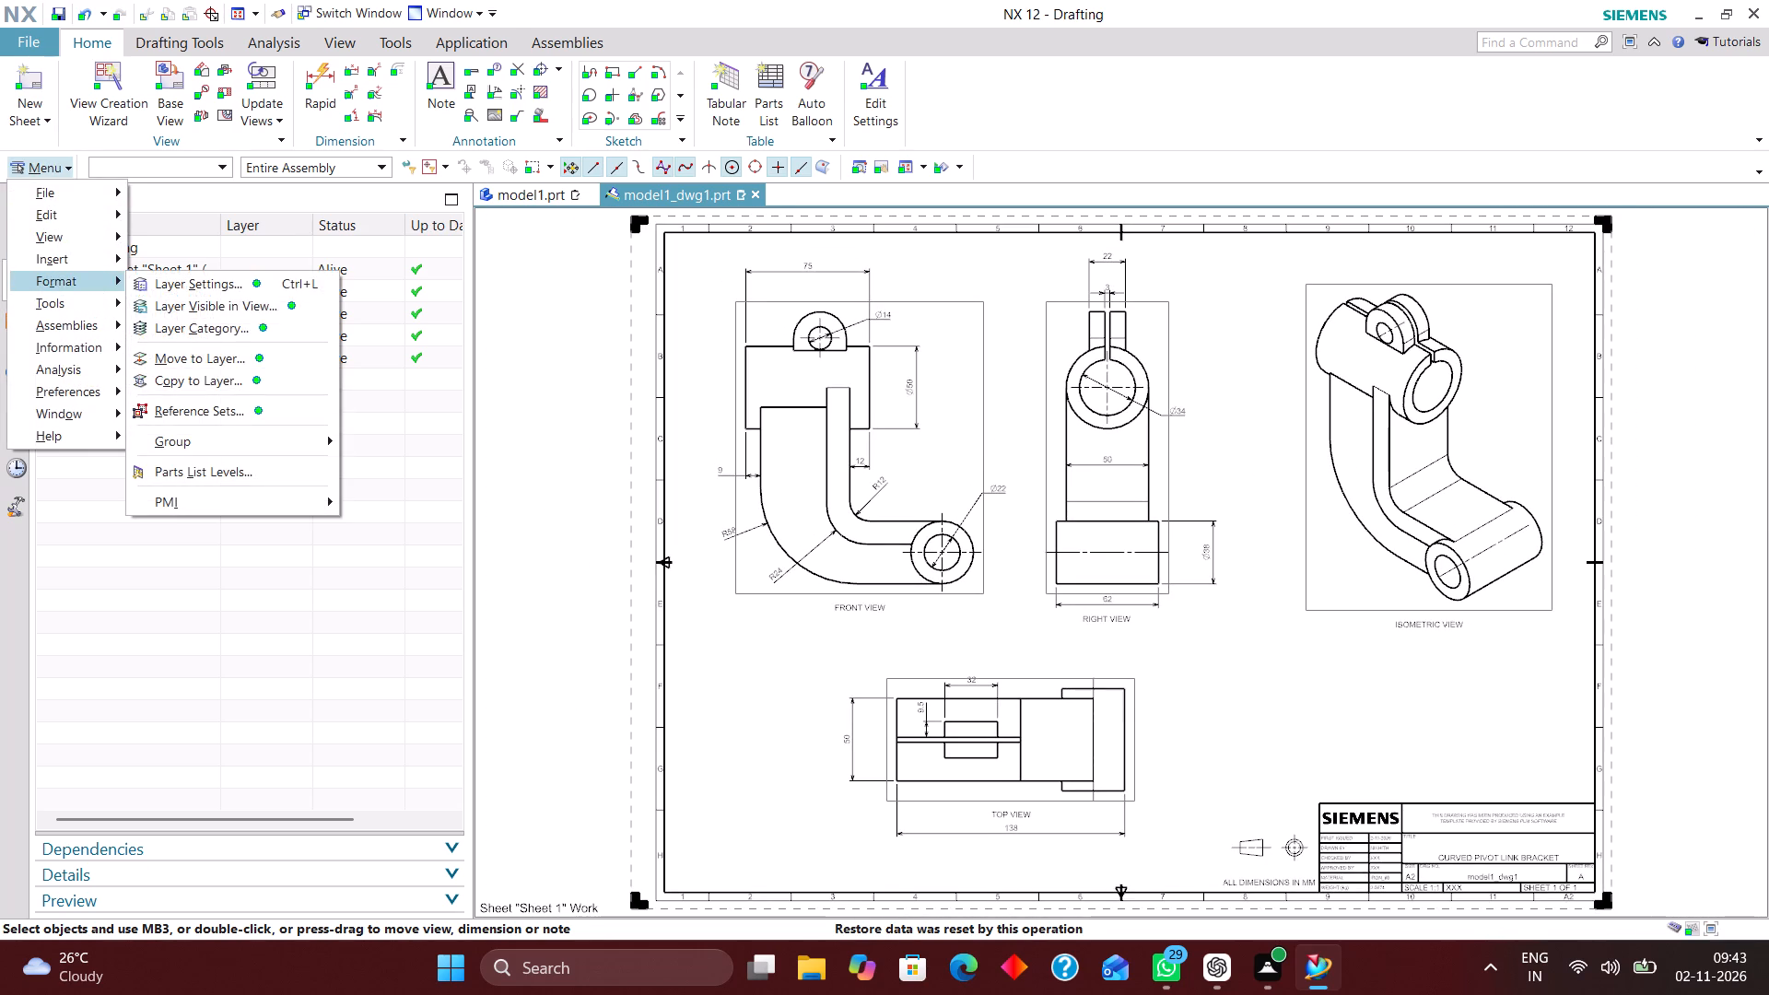
click(228, 303)
click(316, 105)
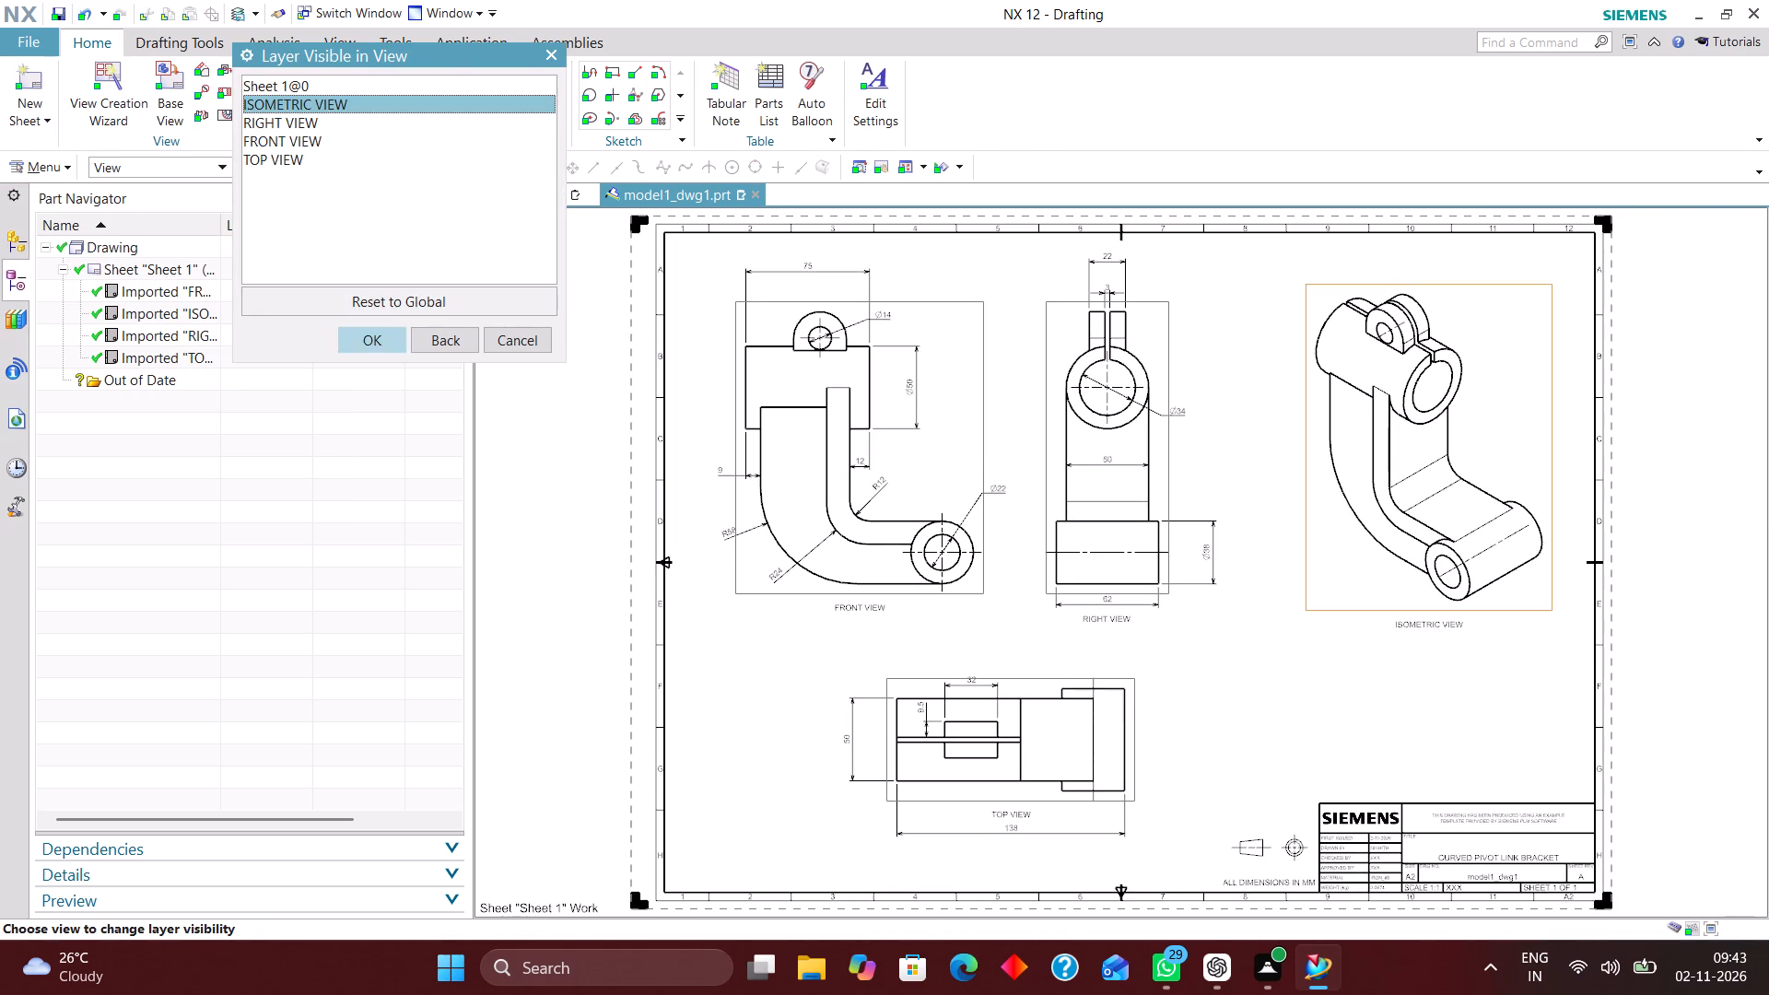
click(371, 339)
click(263, 194)
click(516, 591)
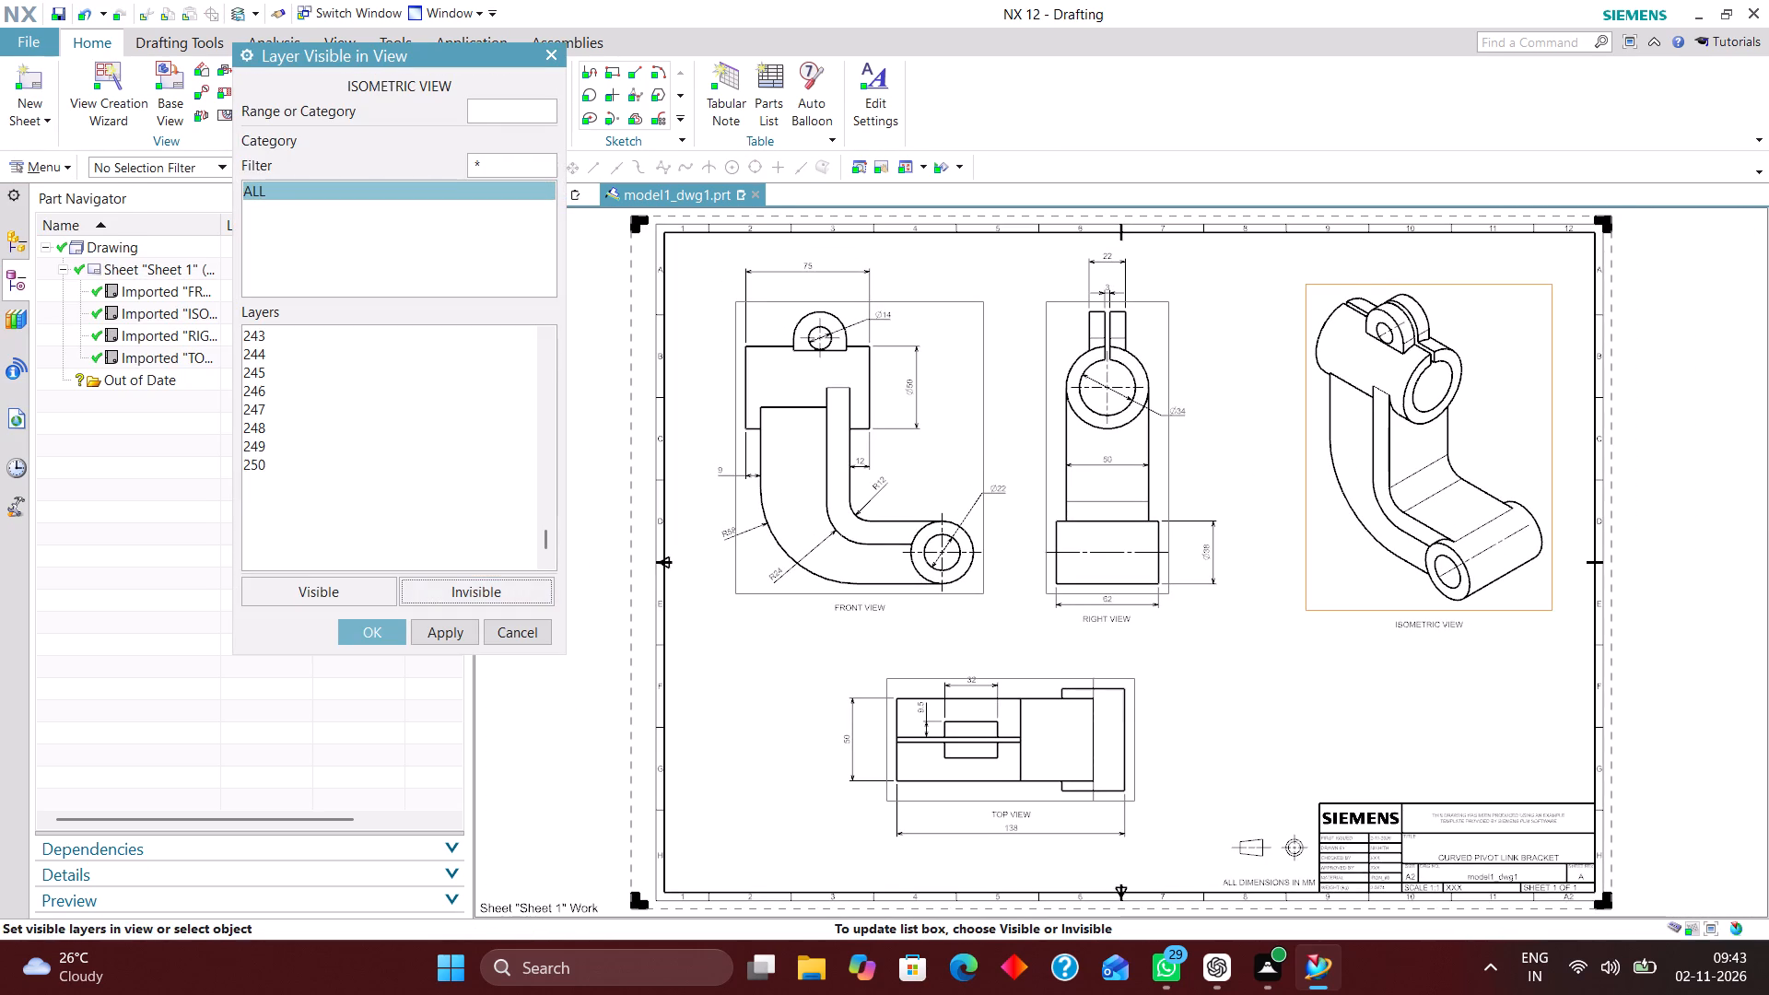
click(517, 113)
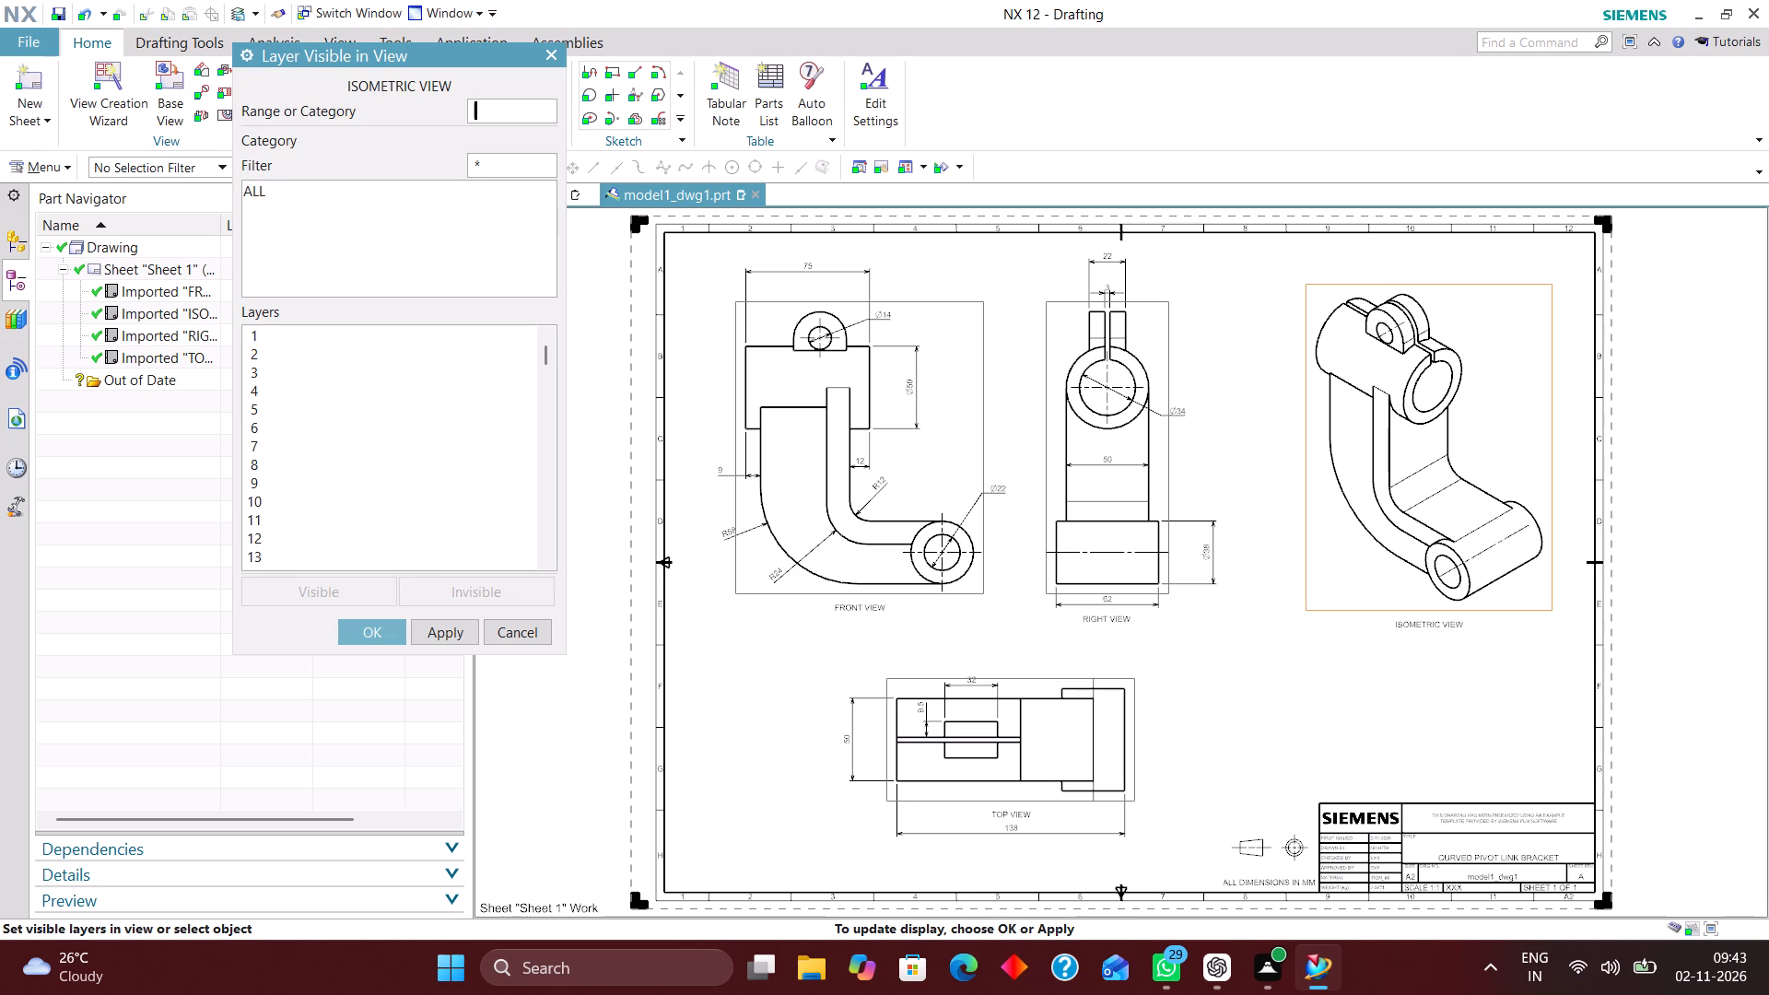
key(2)
key(Return)
text(223)
key(Return)
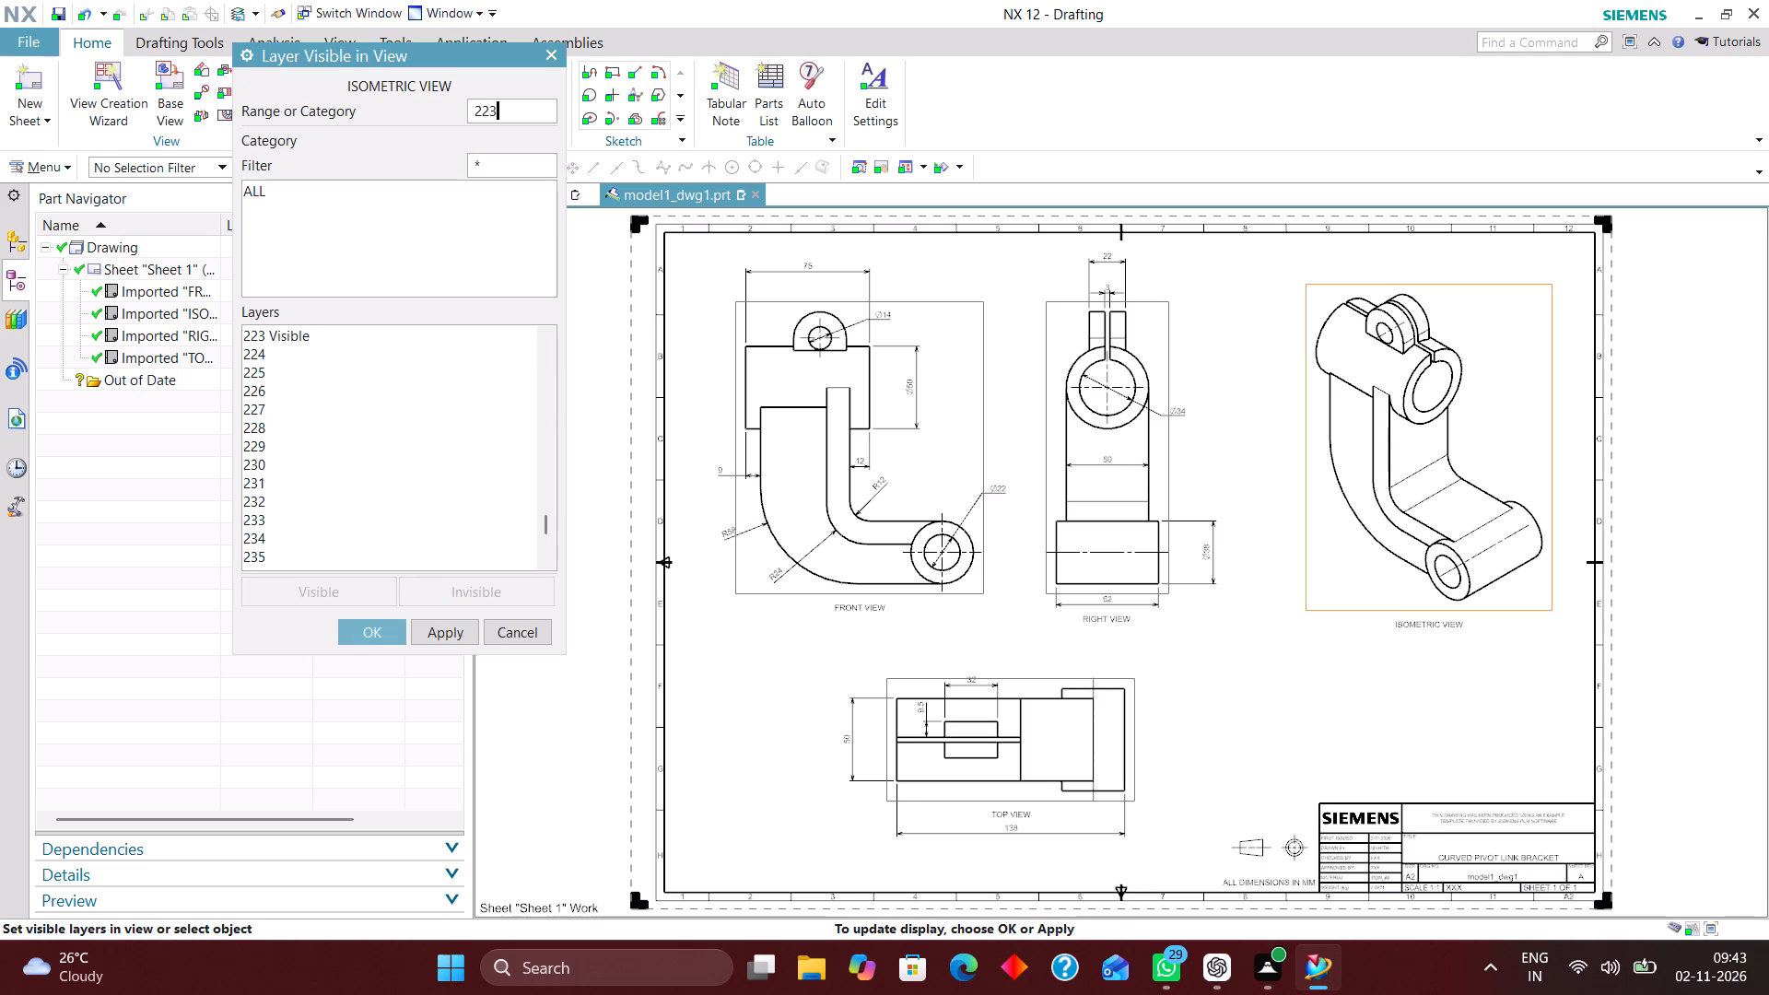
text(224)
key(Return)
text(225)
key(Return)
key(0)
key(BackSpace)
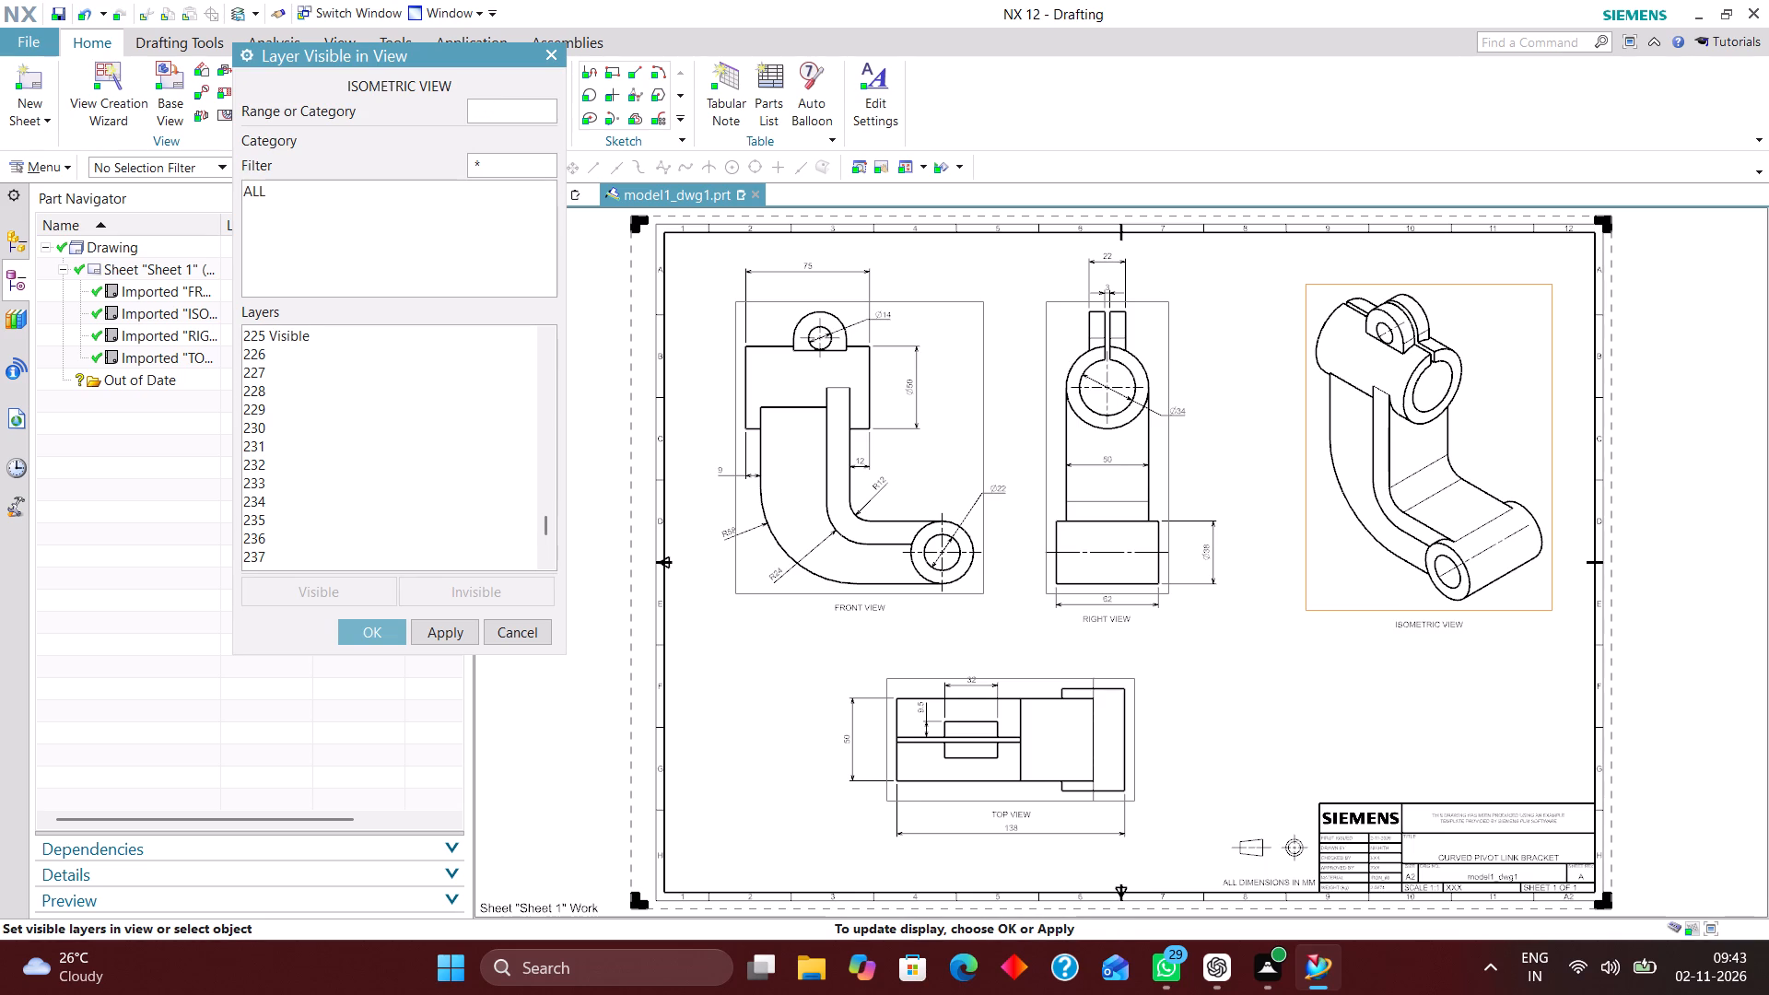
text(226)
key(Return)
text(256)
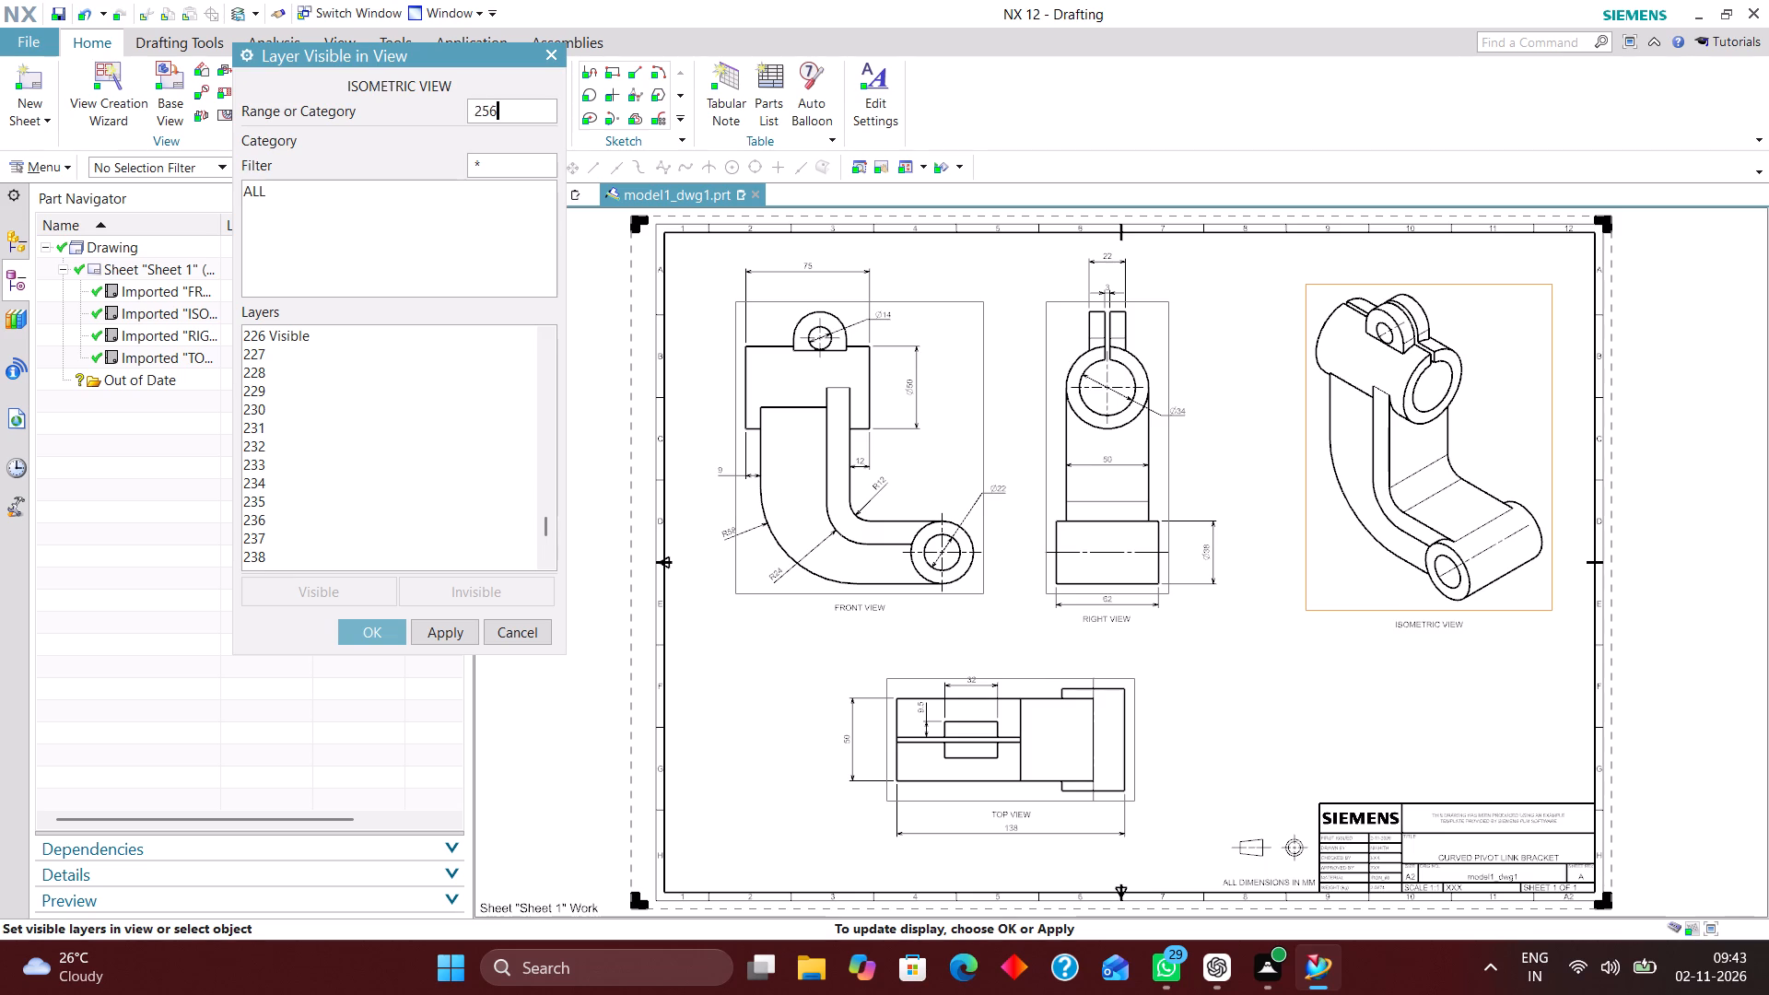
key(Return)
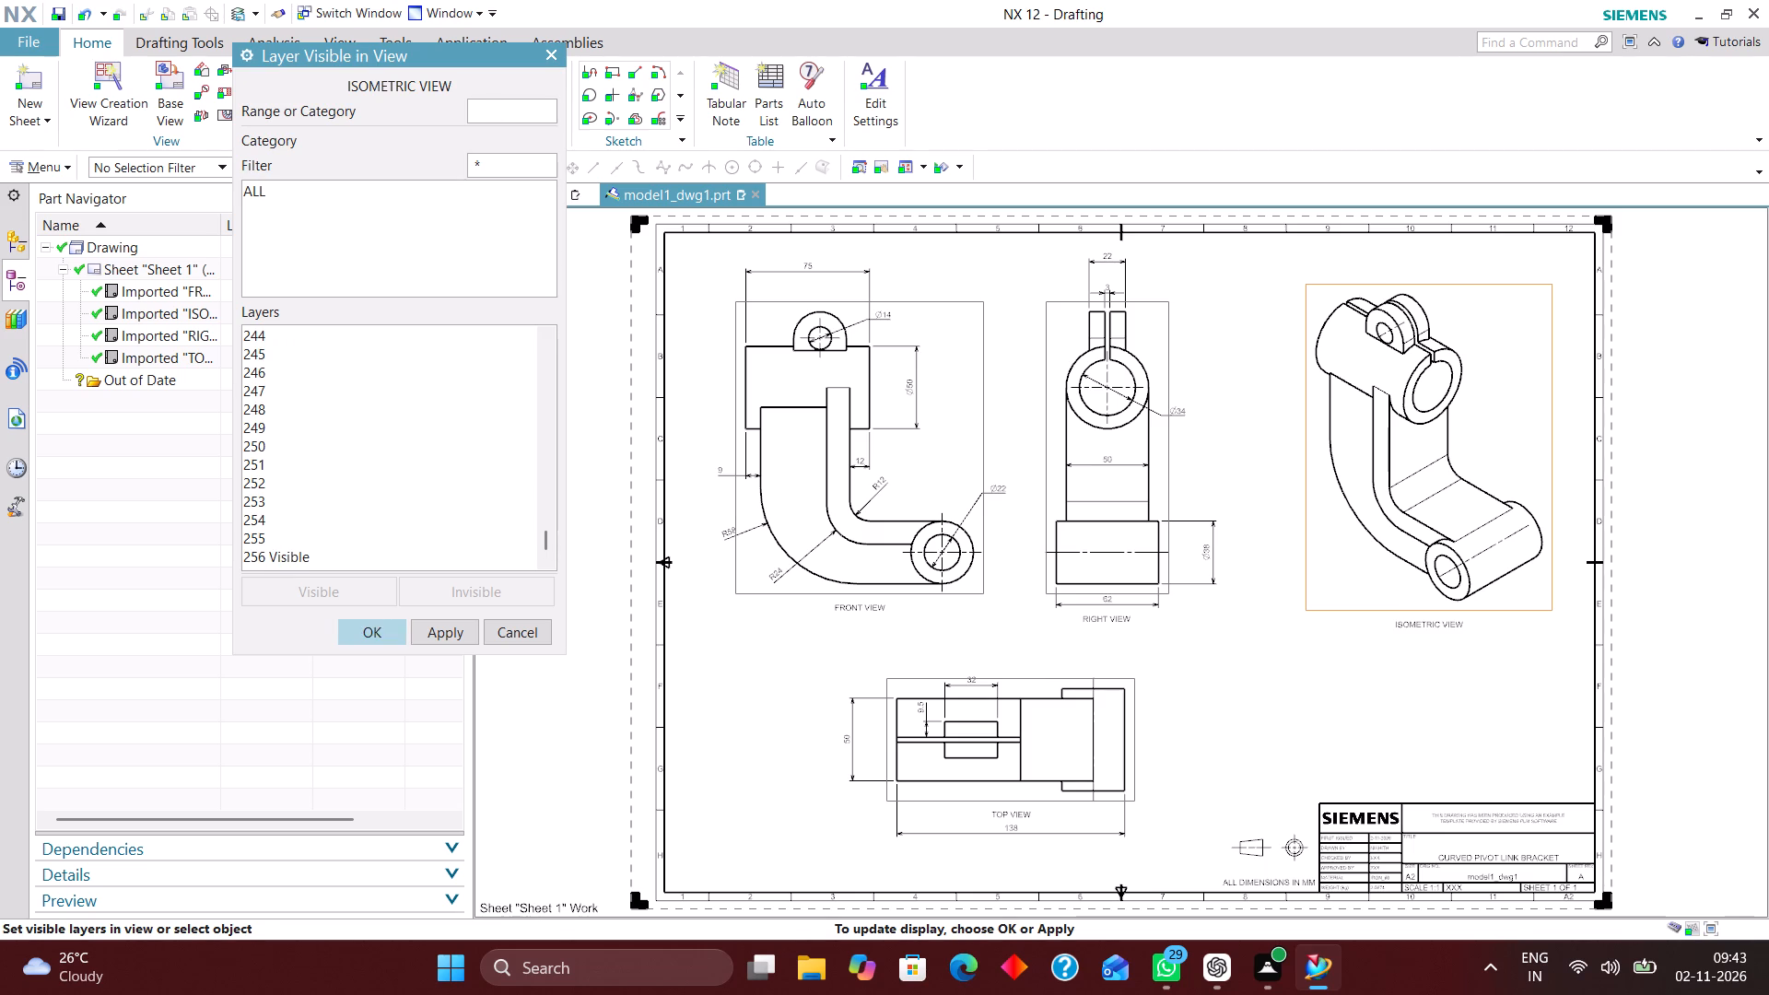
click(374, 630)
Make all layers invisible in RIGHT VIEW except layers 2, 223, 224, 225, 226 and 256.
click(287, 124)
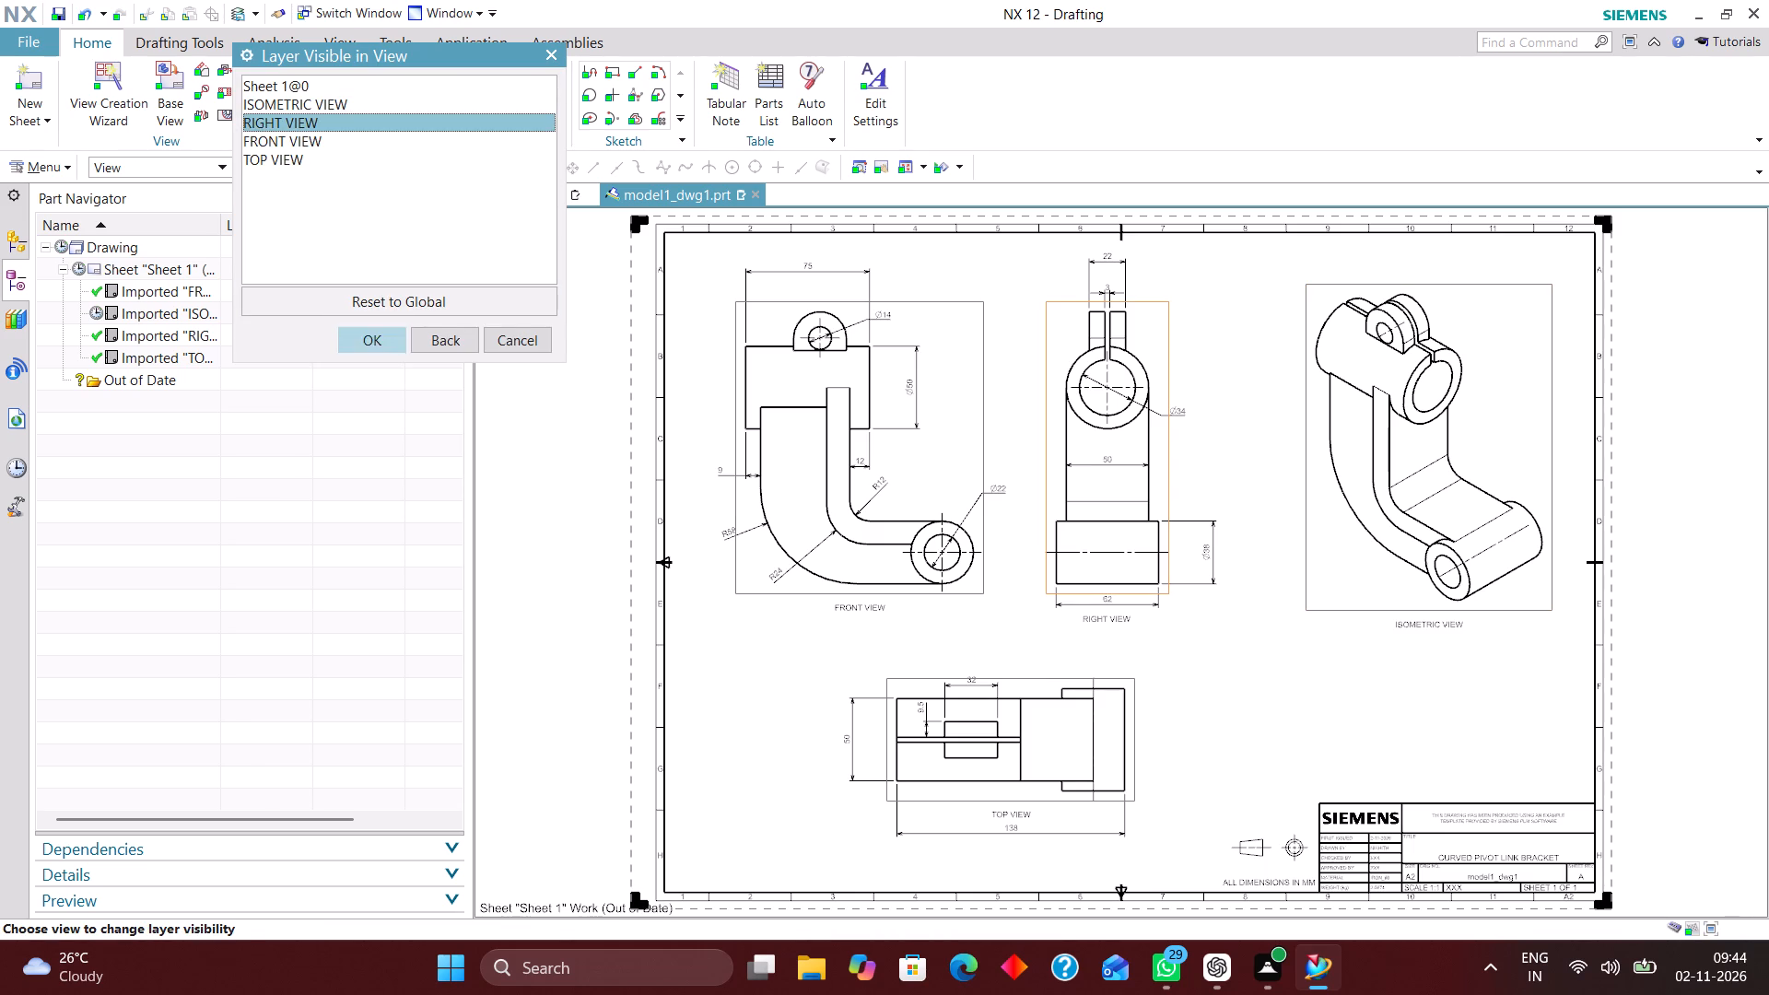
click(380, 339)
click(244, 191)
click(486, 591)
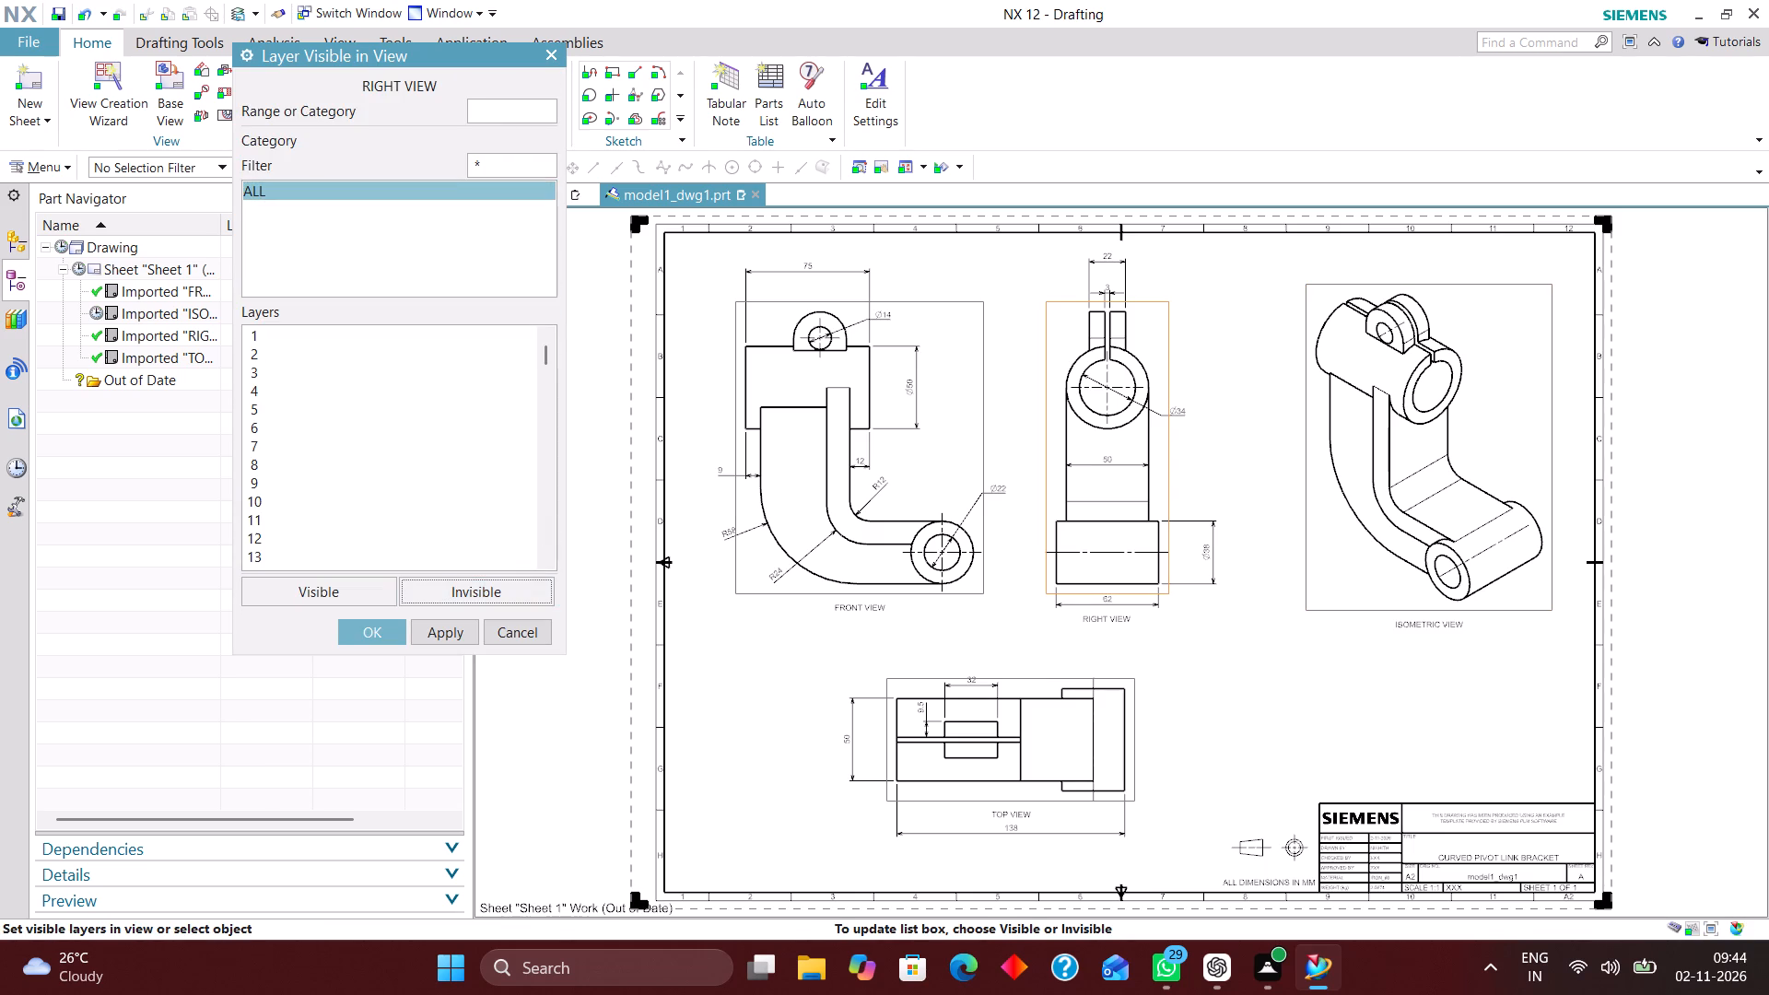
click(498, 110)
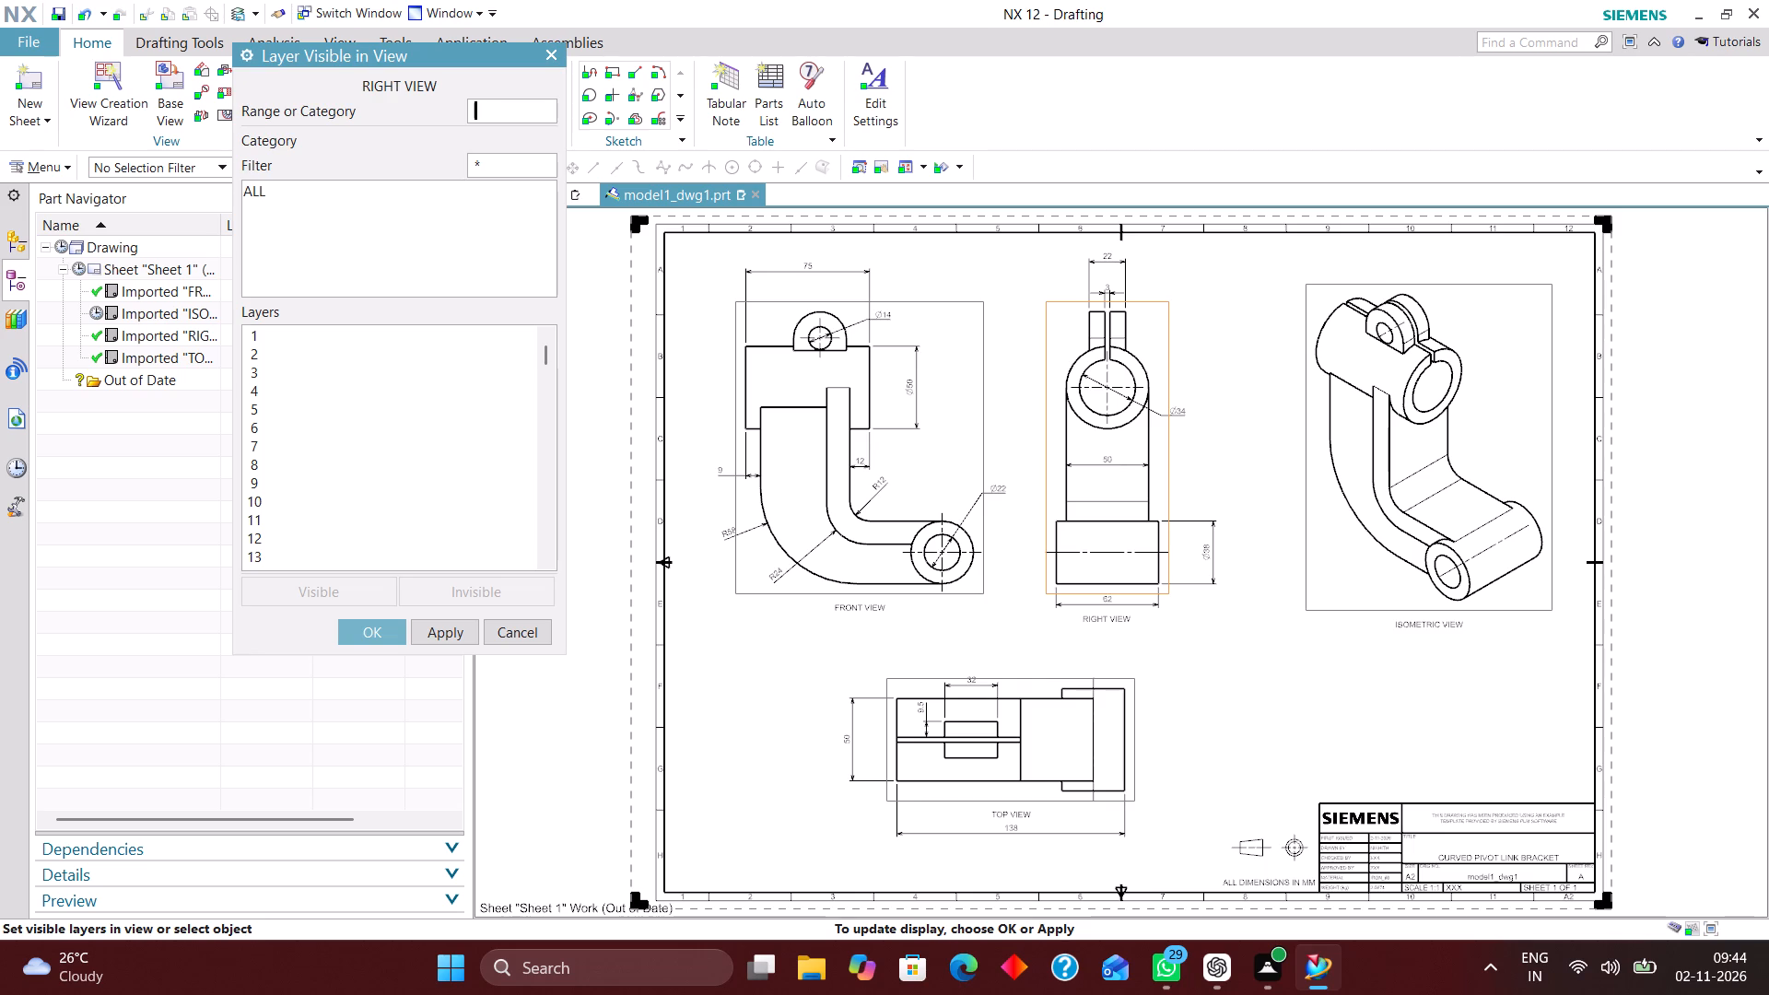
key(2)
key(Return)
text(223)
key(Return)
text(224)
key(Return)
text(225)
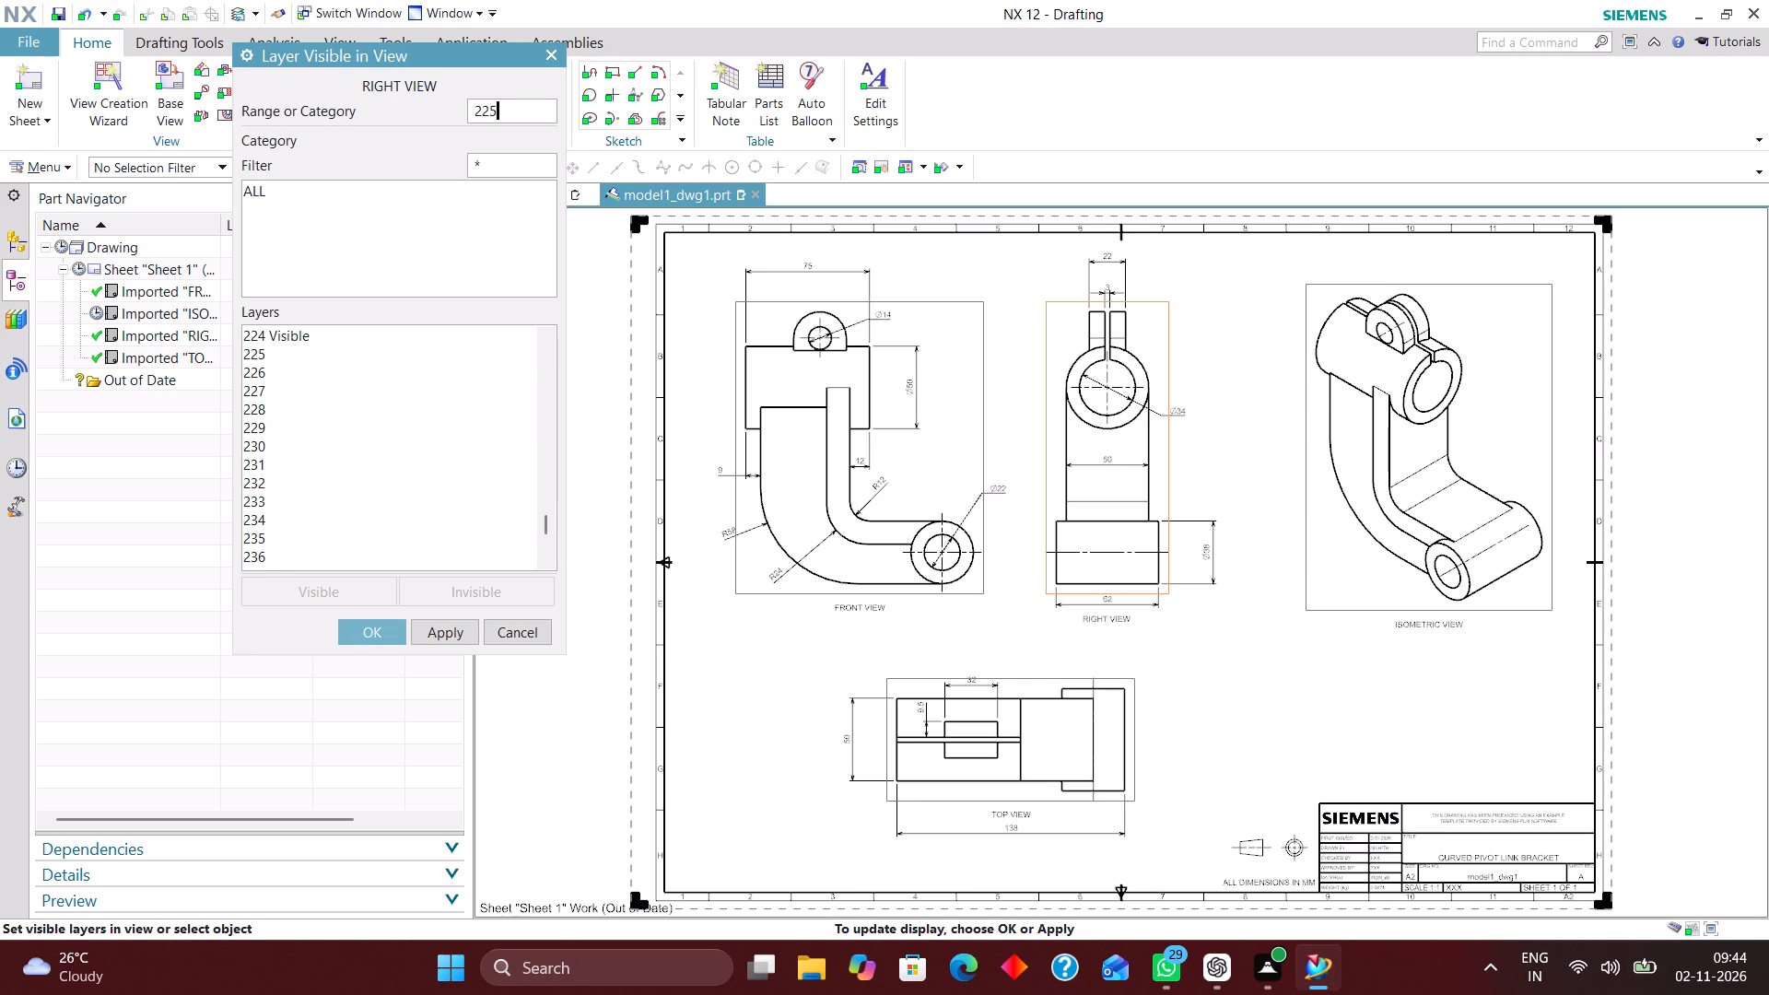
key(Return)
text(226)
key(Return)
text(25)
key(6)
key(Return)
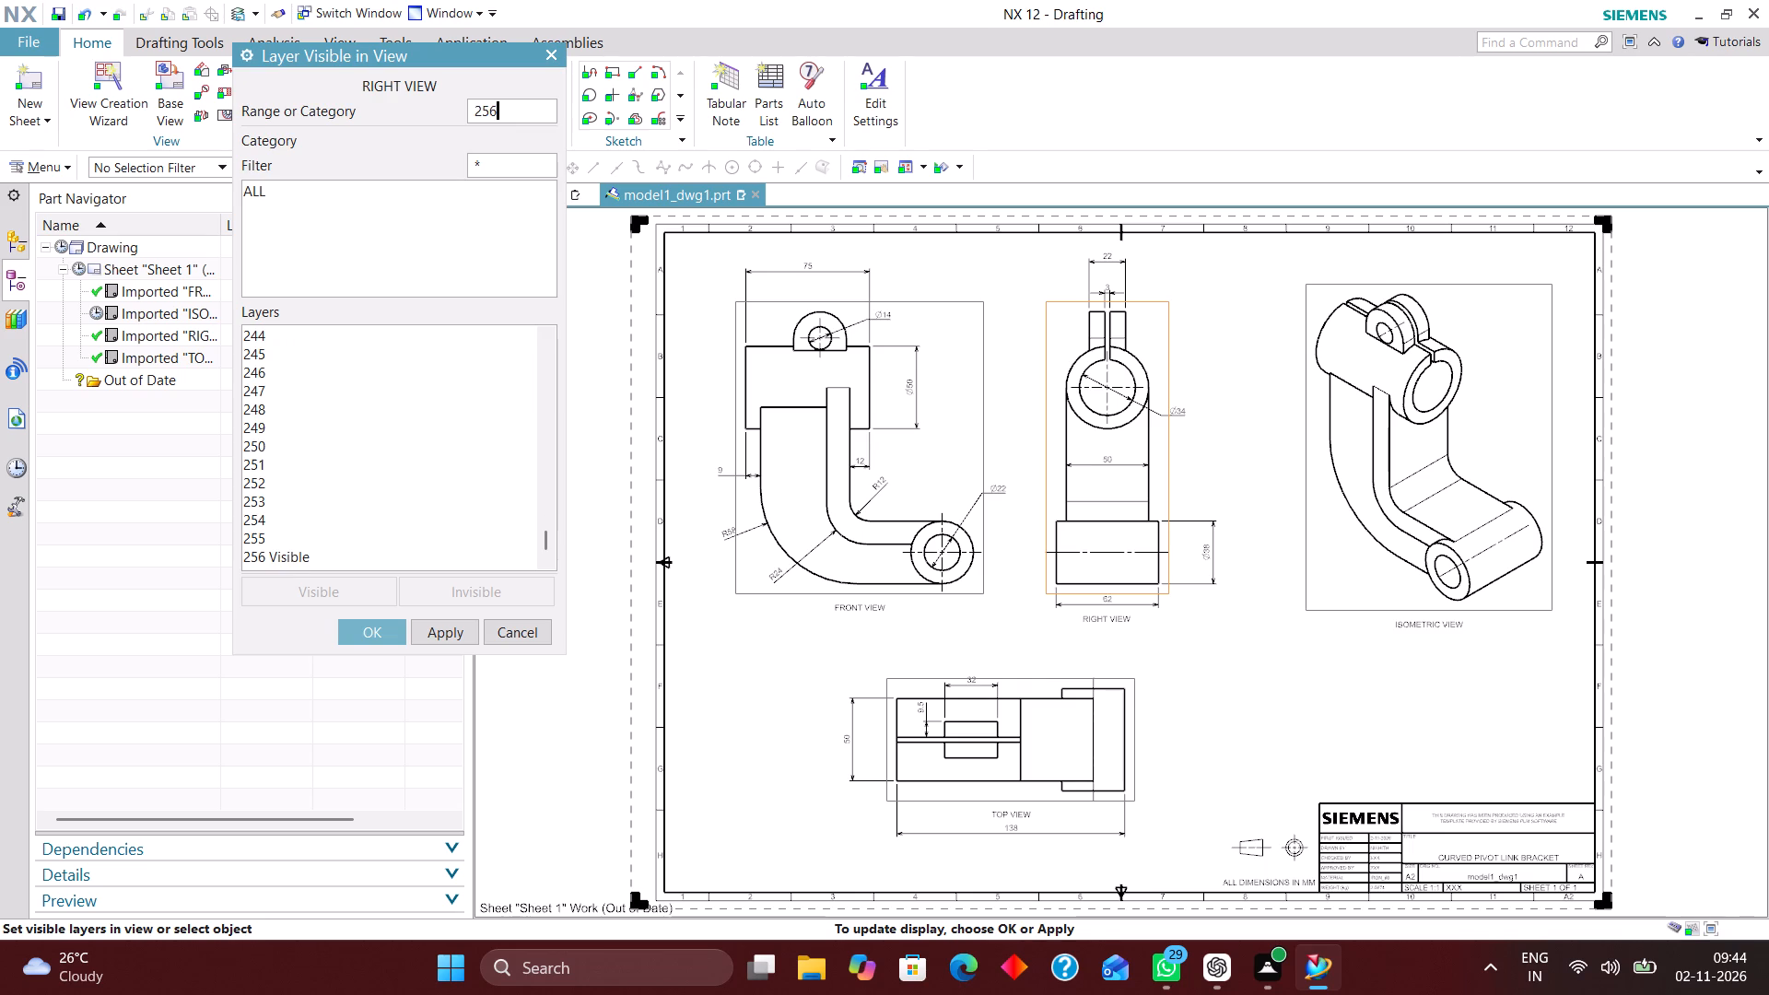
click(369, 629)
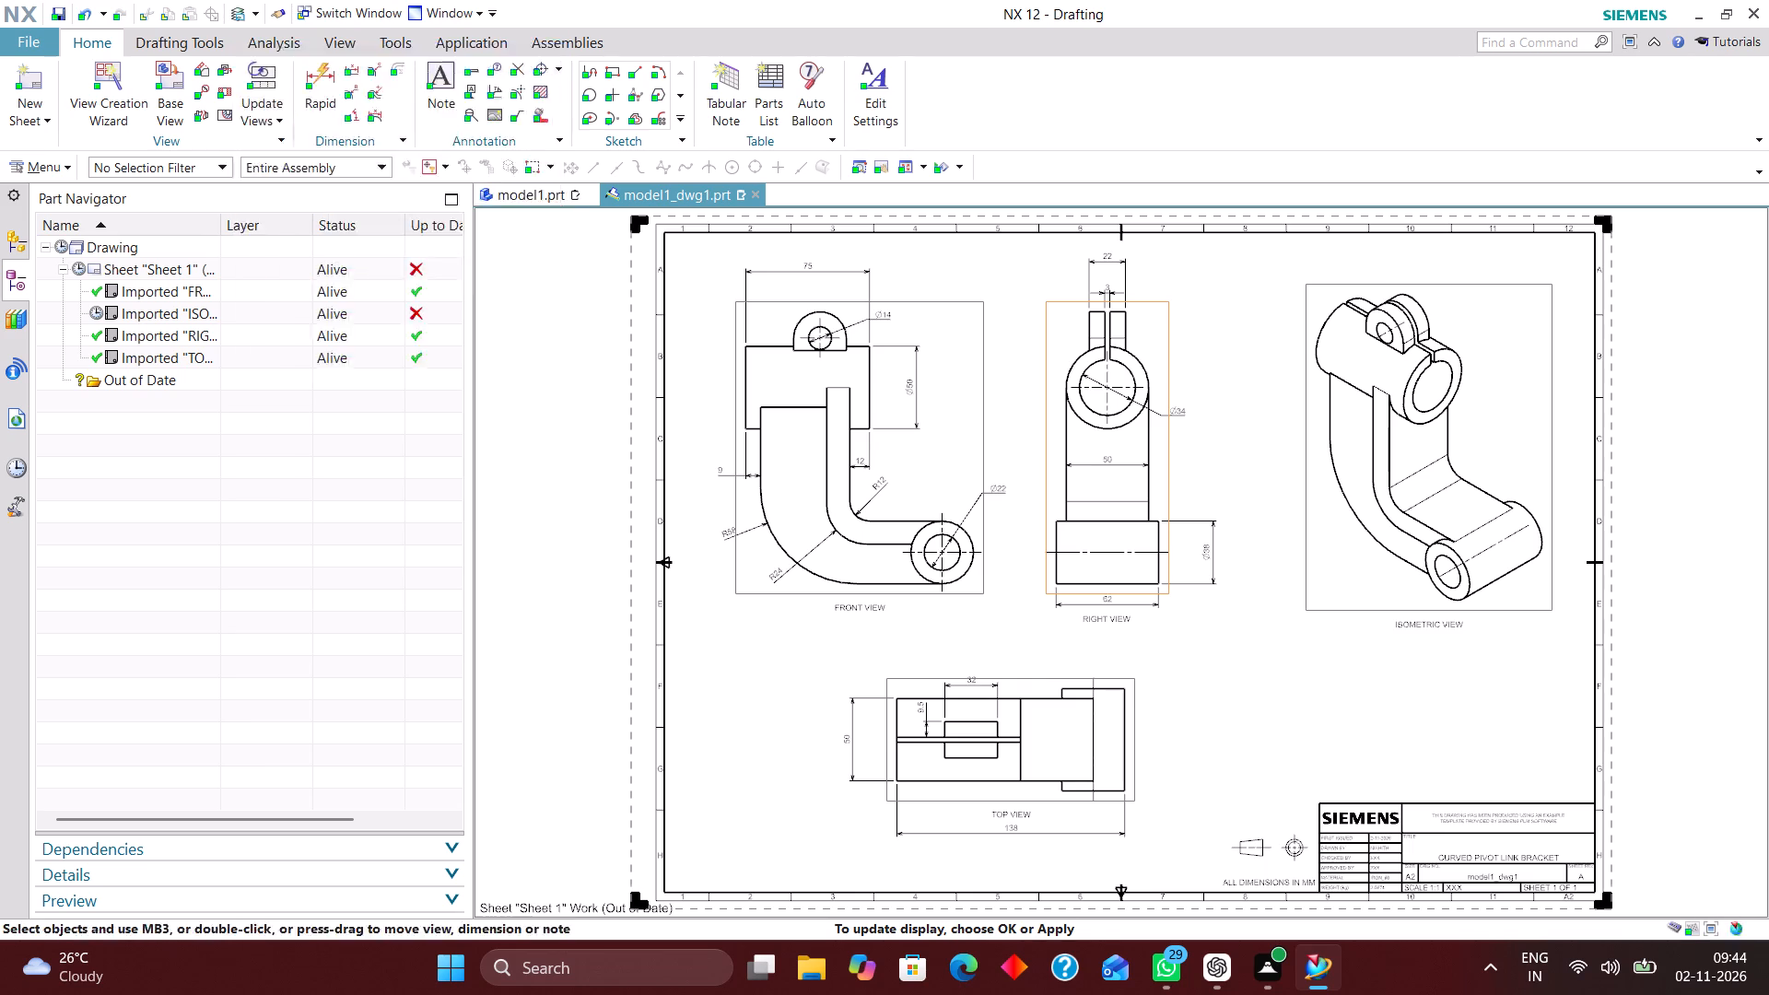
Make all layers invisible in FRONT VIEW except layers 2, 223, 224, 225, 226 and 256.
click(299, 137)
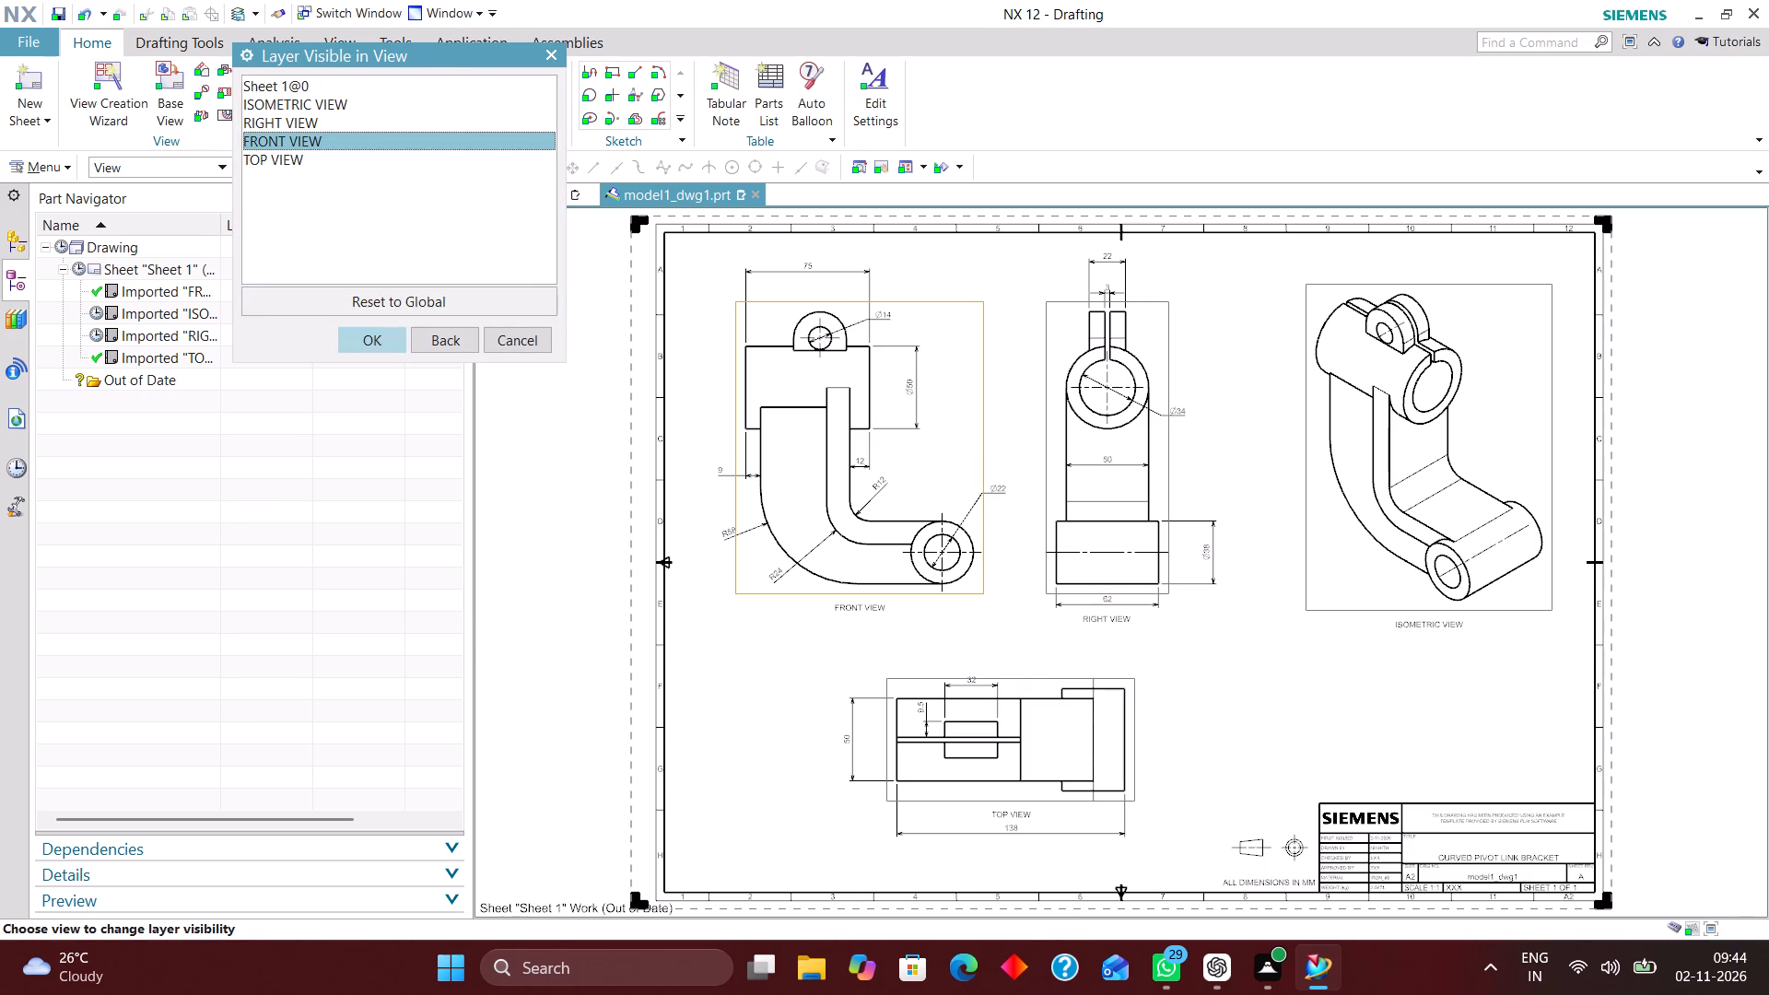
click(375, 351)
click(258, 190)
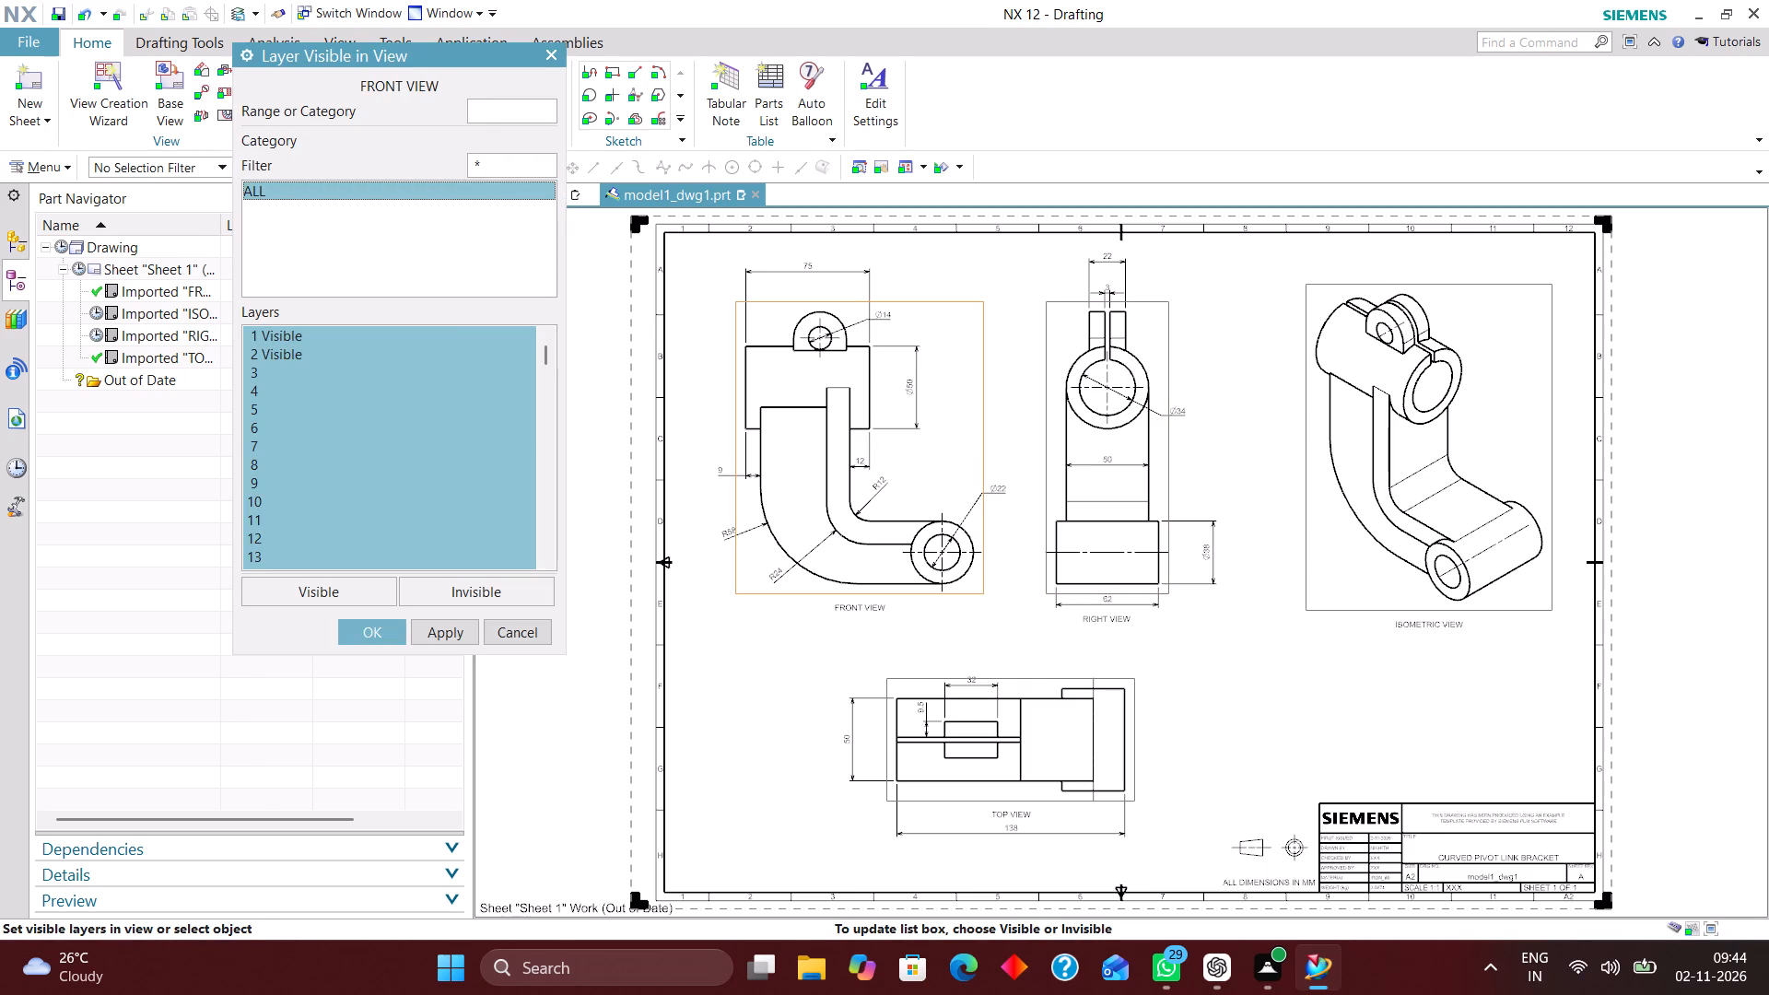
click(508, 586)
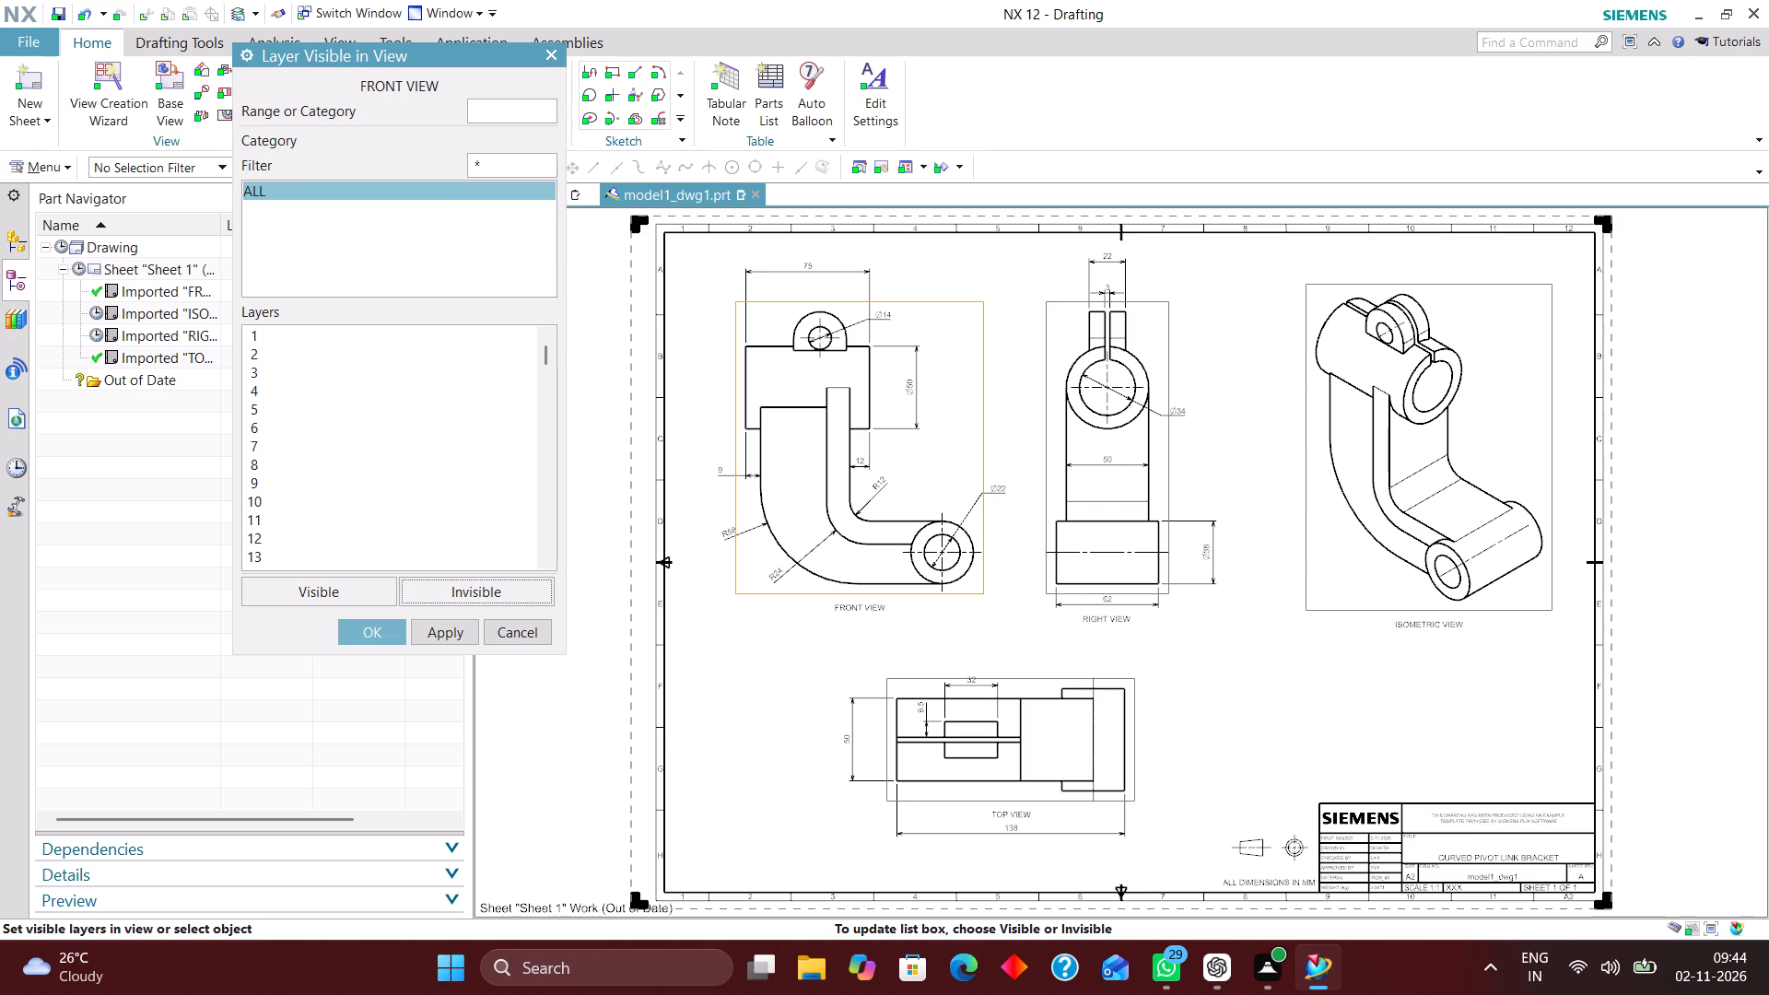
click(498, 111)
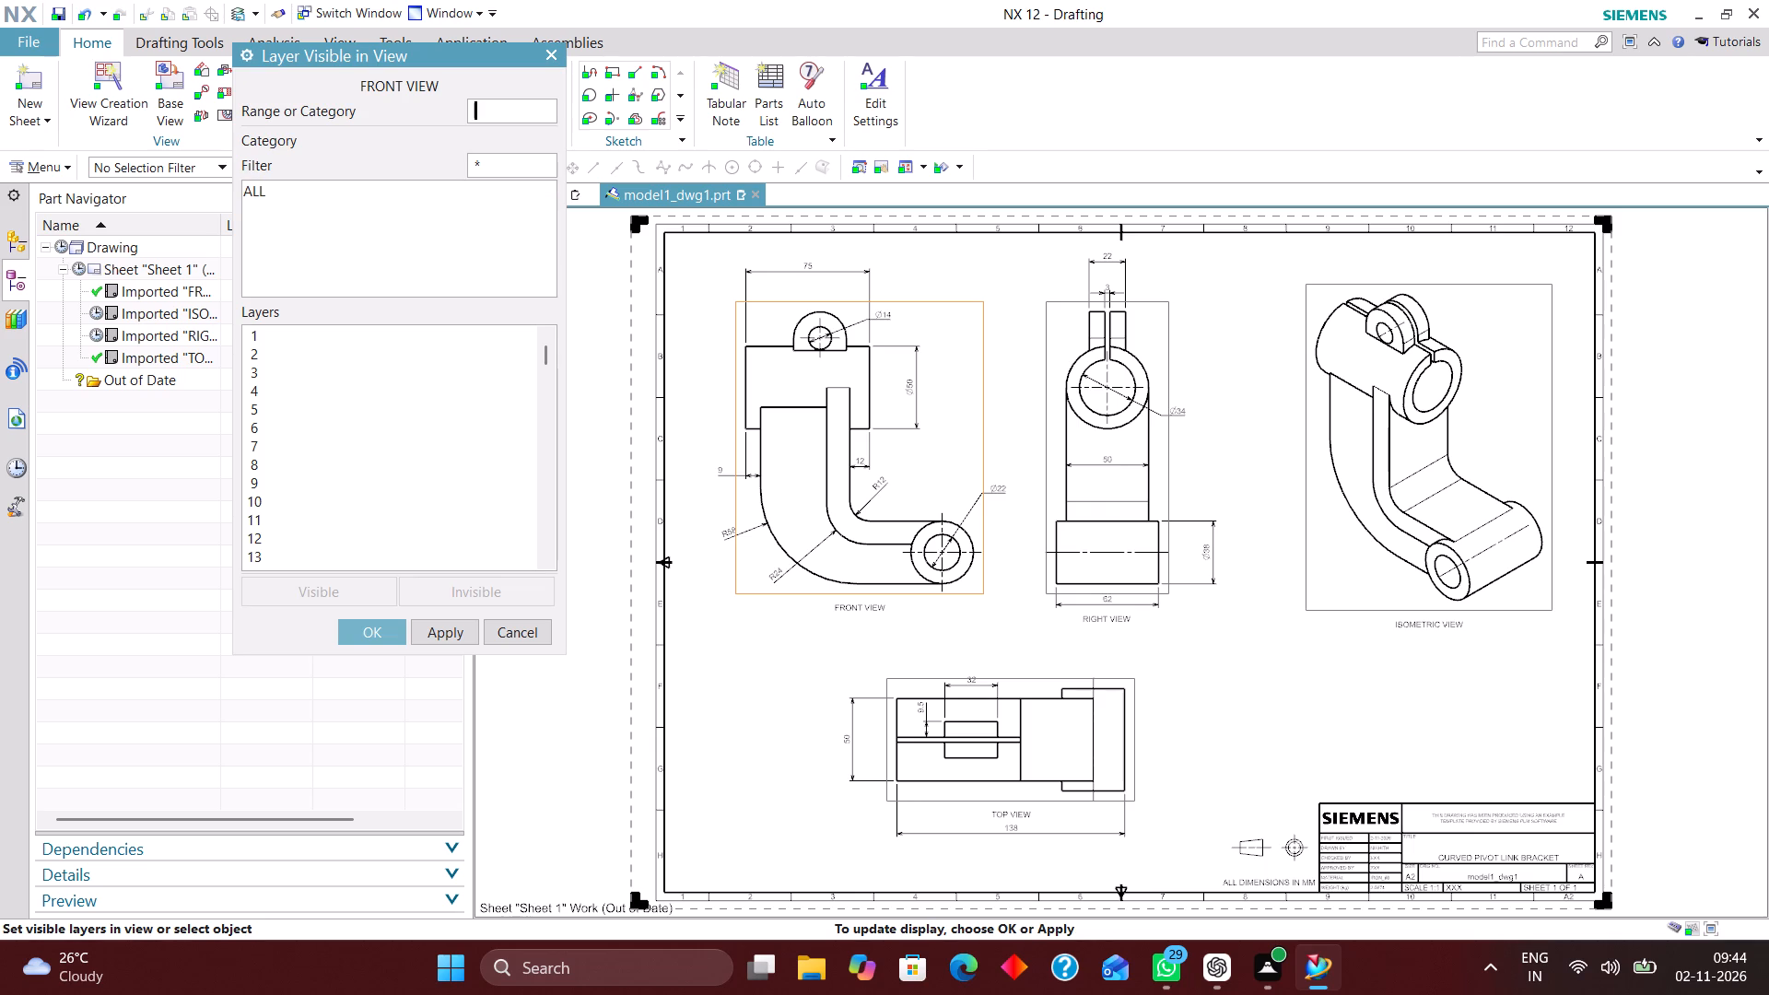
key(2)
key(Return)
text(223)
key(Return)
text(224)
key(Return)
text(225)
key(Return)
text(226)
key(Return)
text(256)
key(Return)
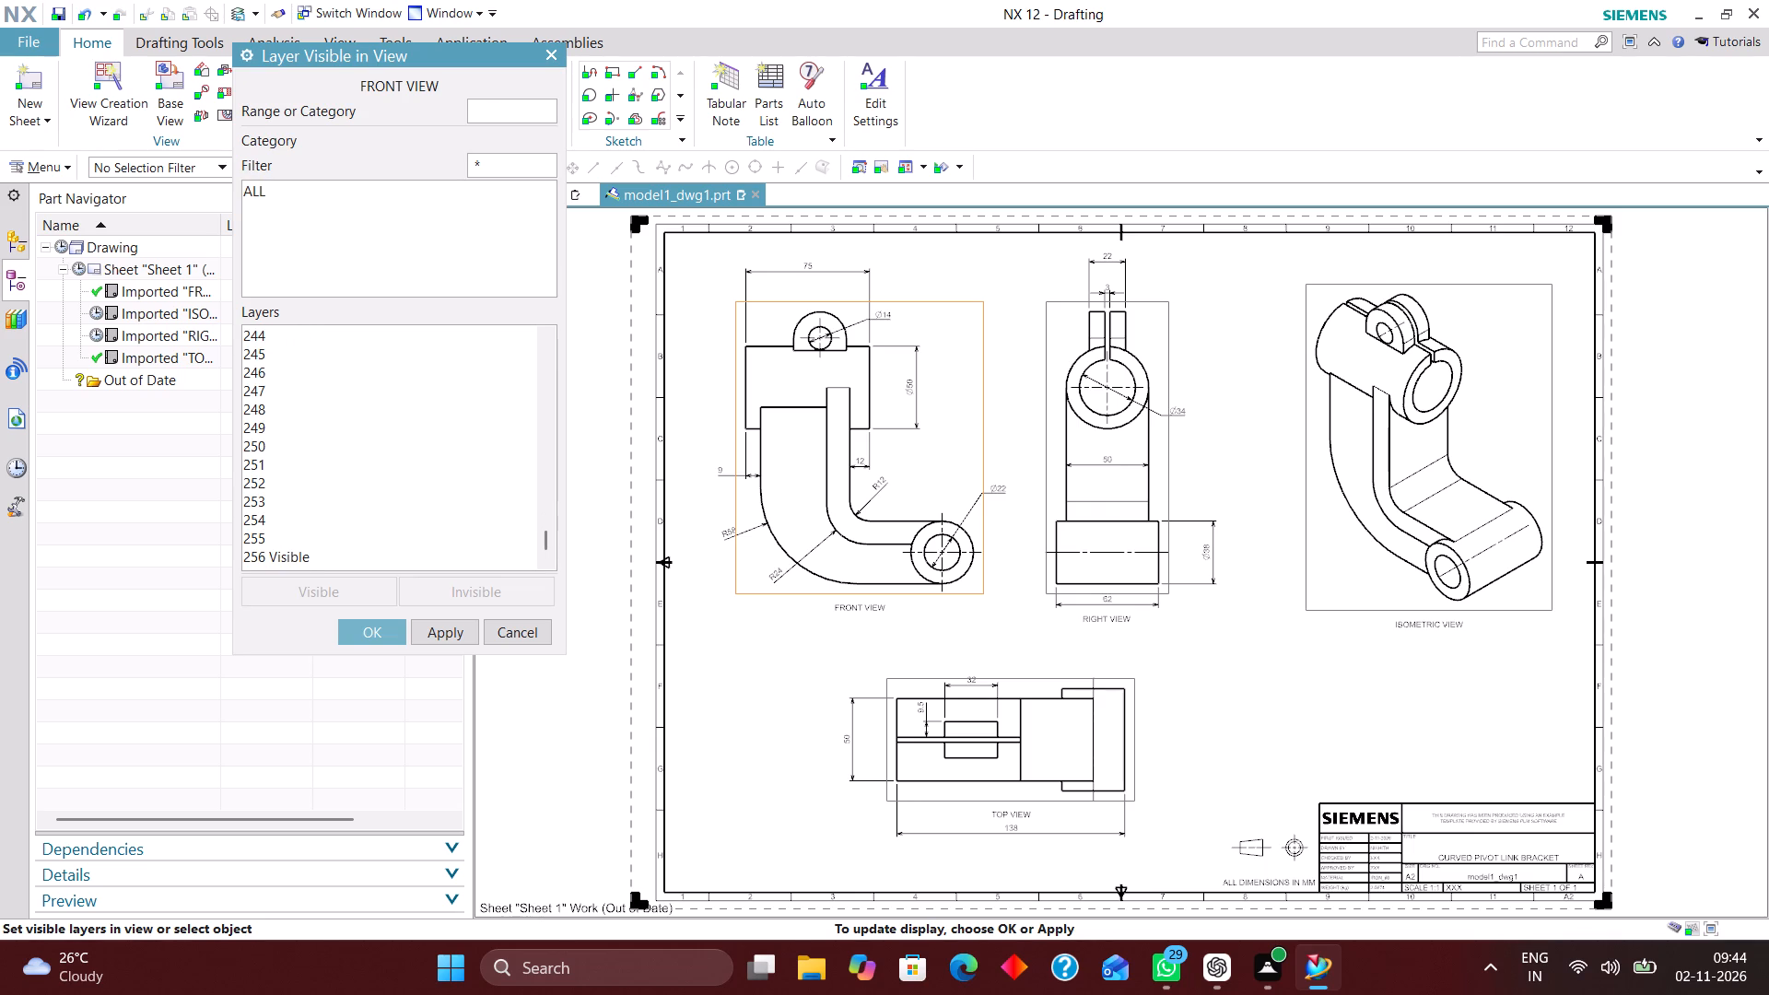
click(366, 625)
Make only layers 2, 223, 224, 225, 226 and 256 visible in TOP VIEW and finish the layer visibility changes.
click(290, 157)
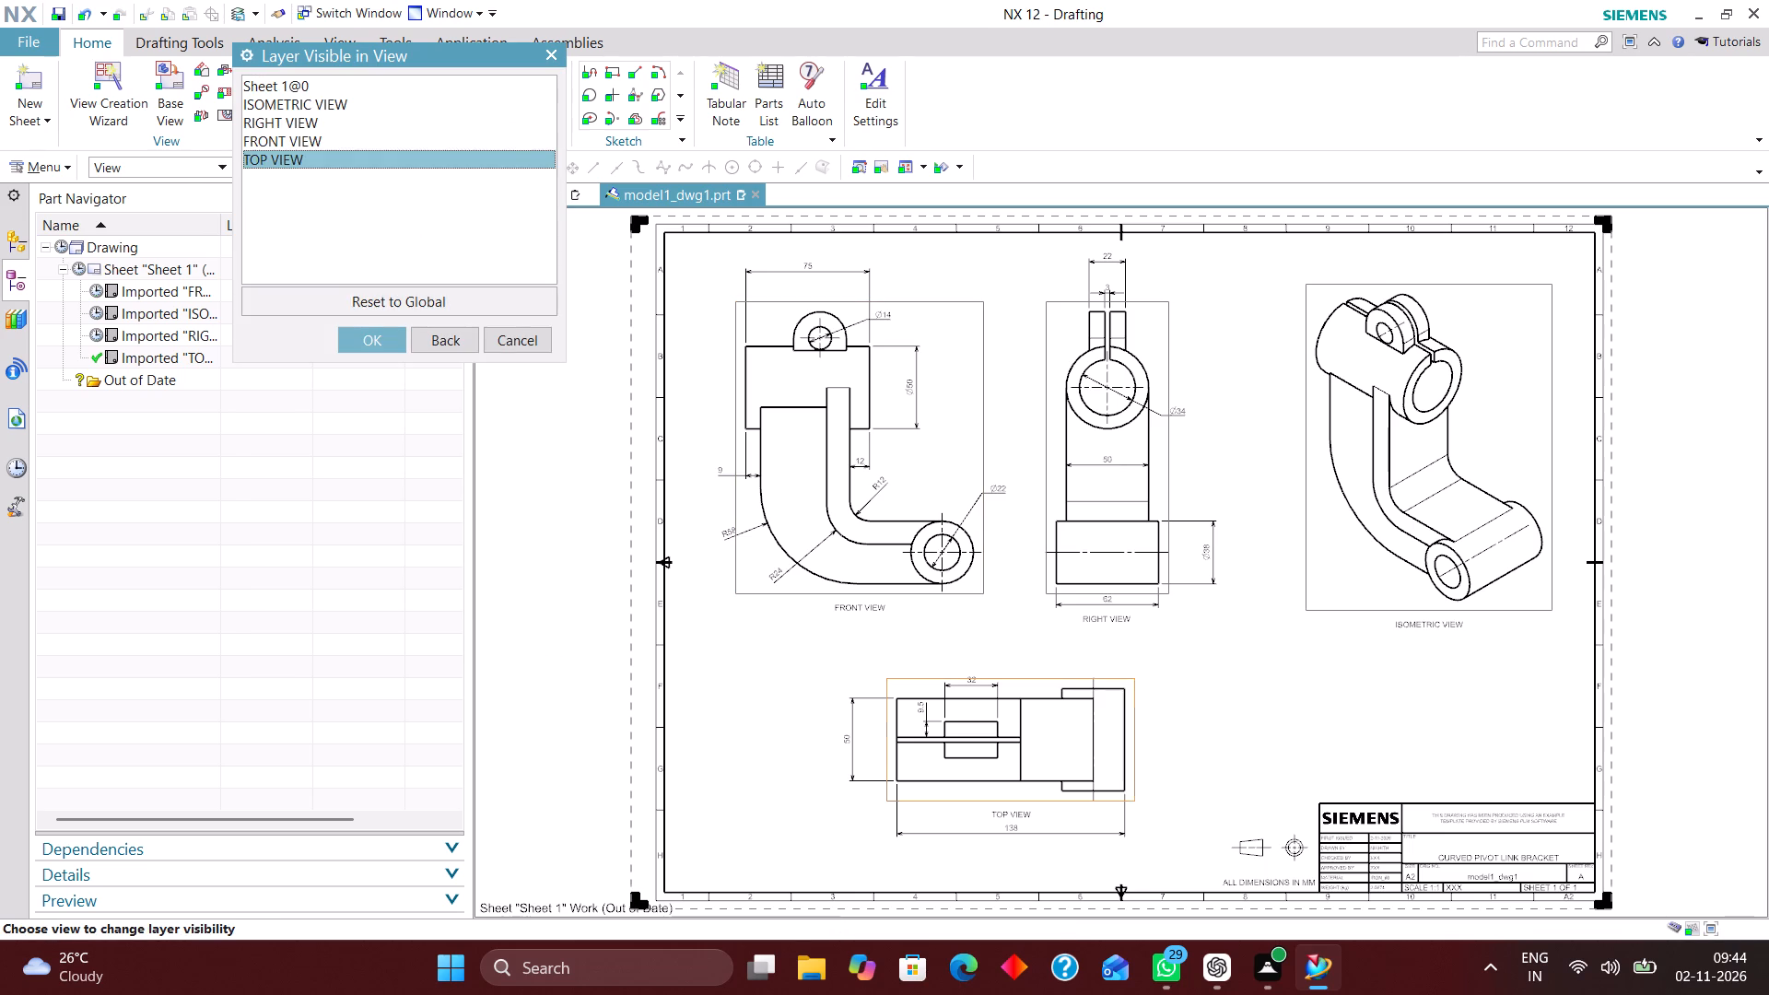
click(377, 345)
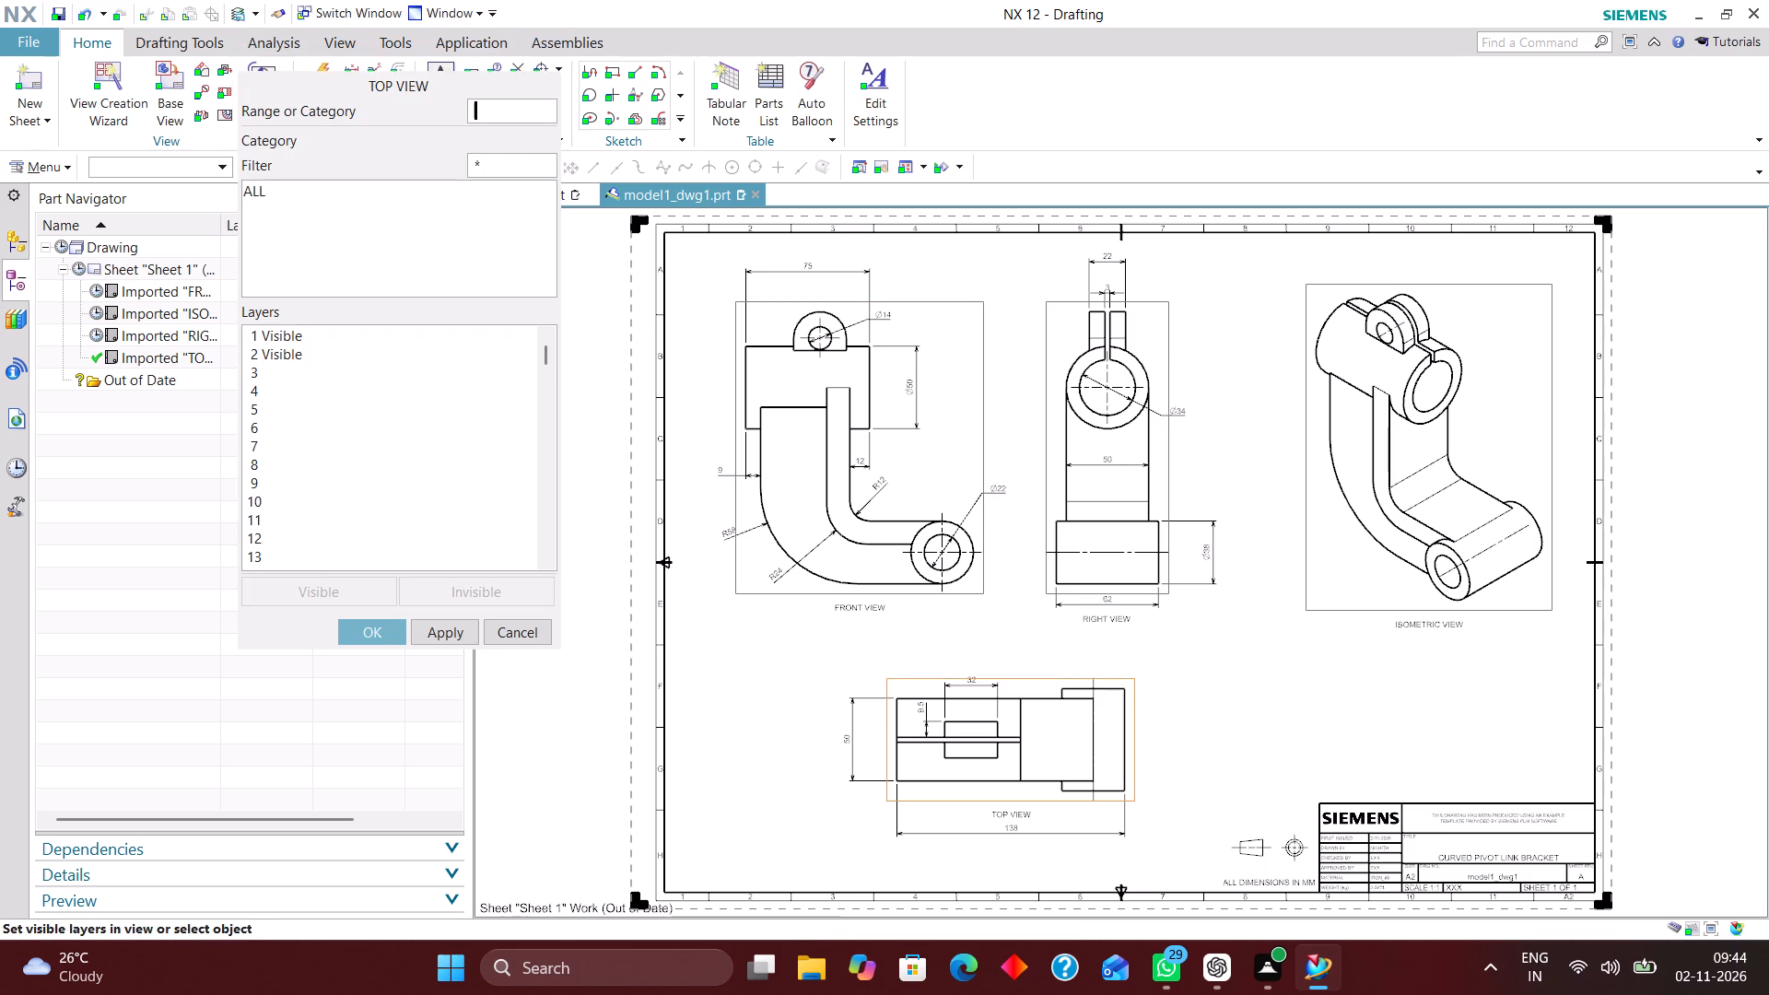
click(250, 195)
click(521, 590)
click(510, 111)
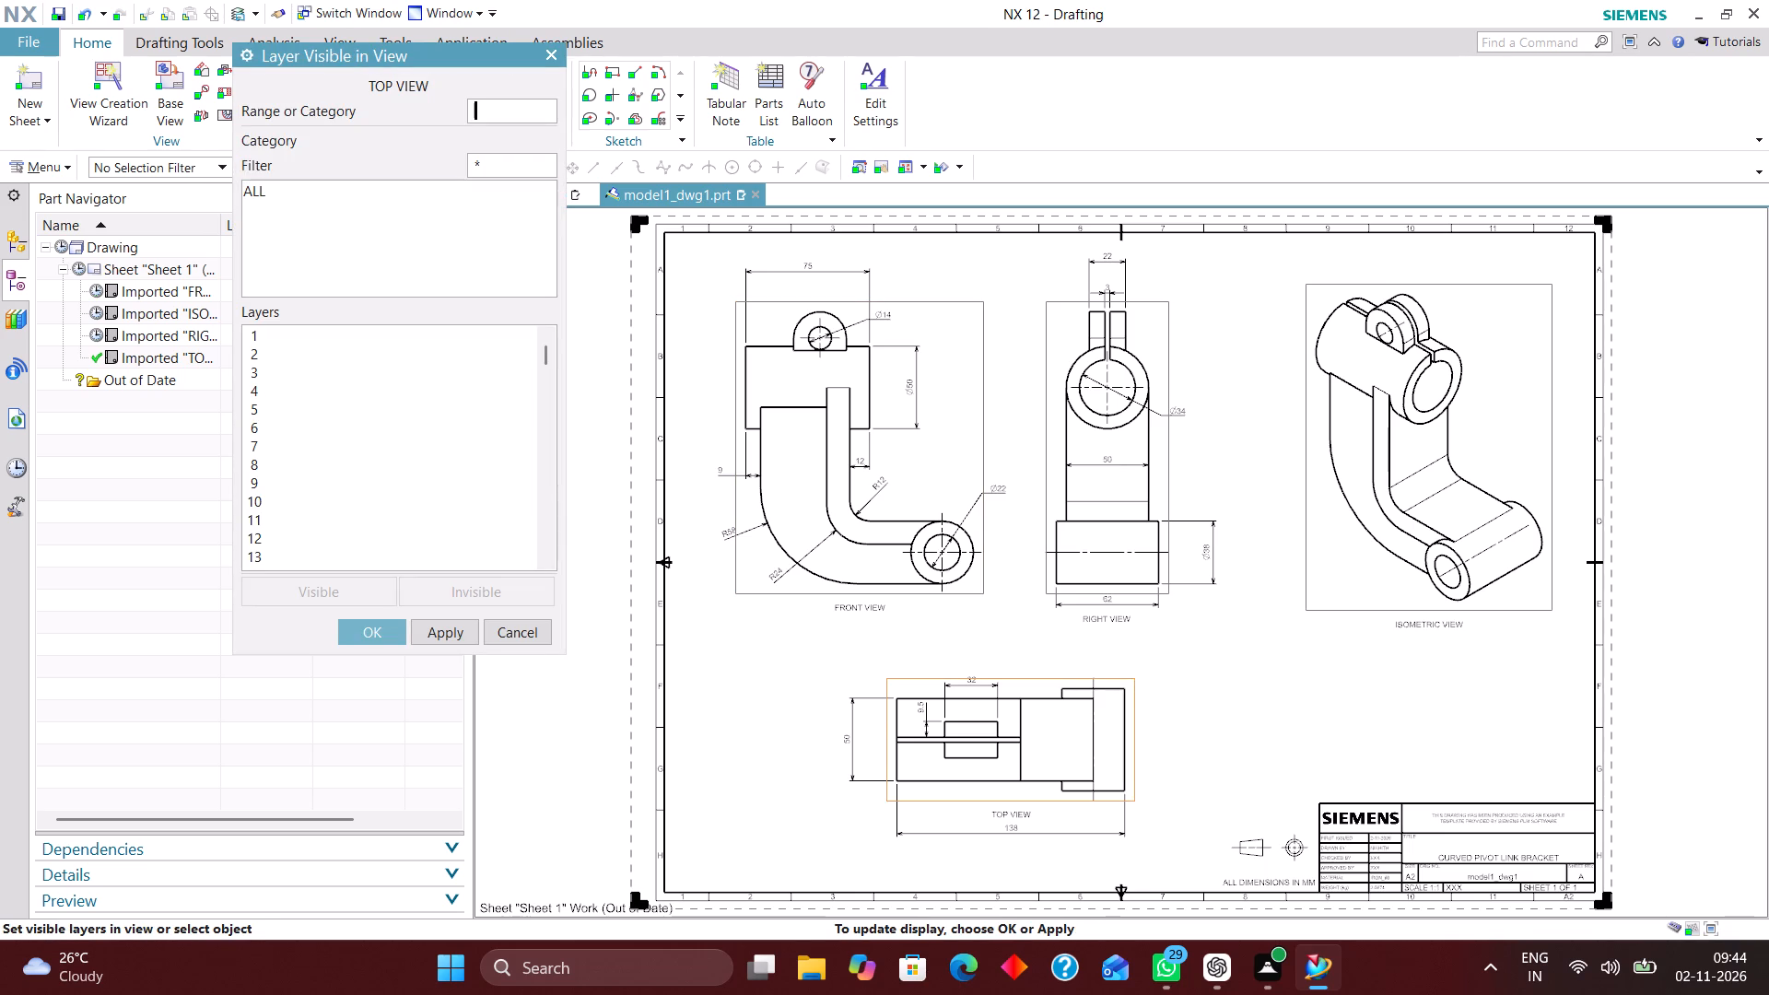
key(2)
key(Return)
text(223)
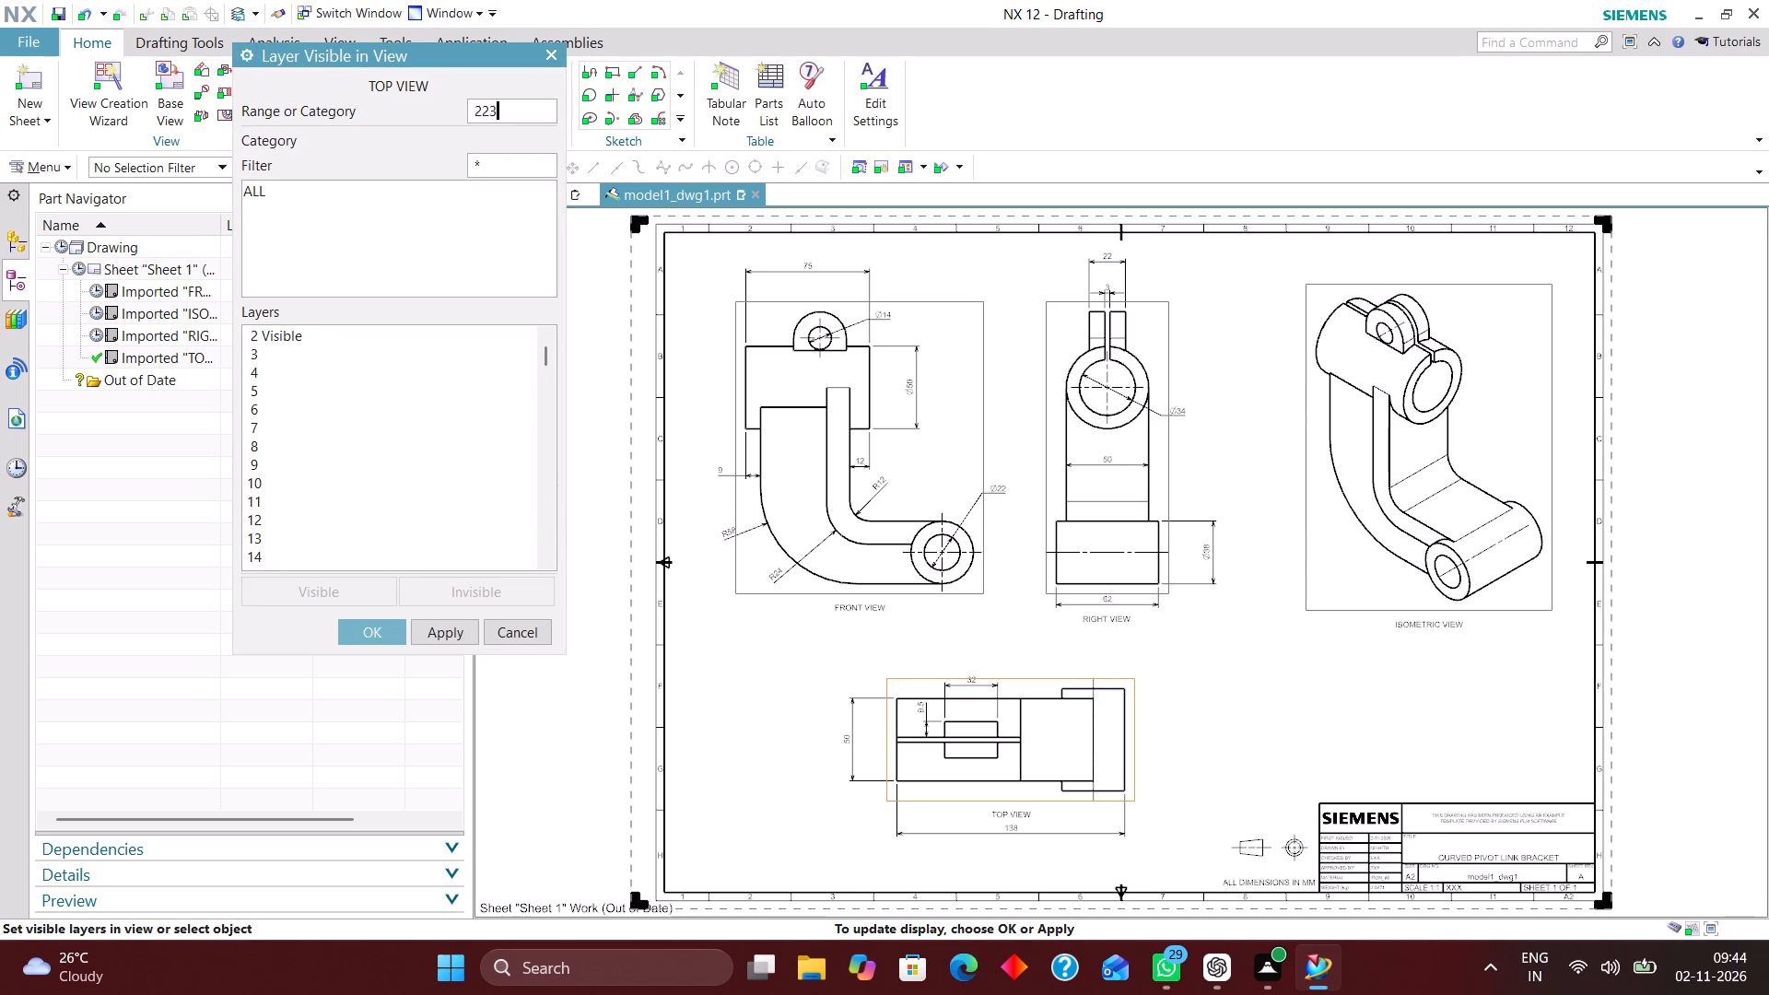
key(Return)
text(224)
key(Return)
text(25)
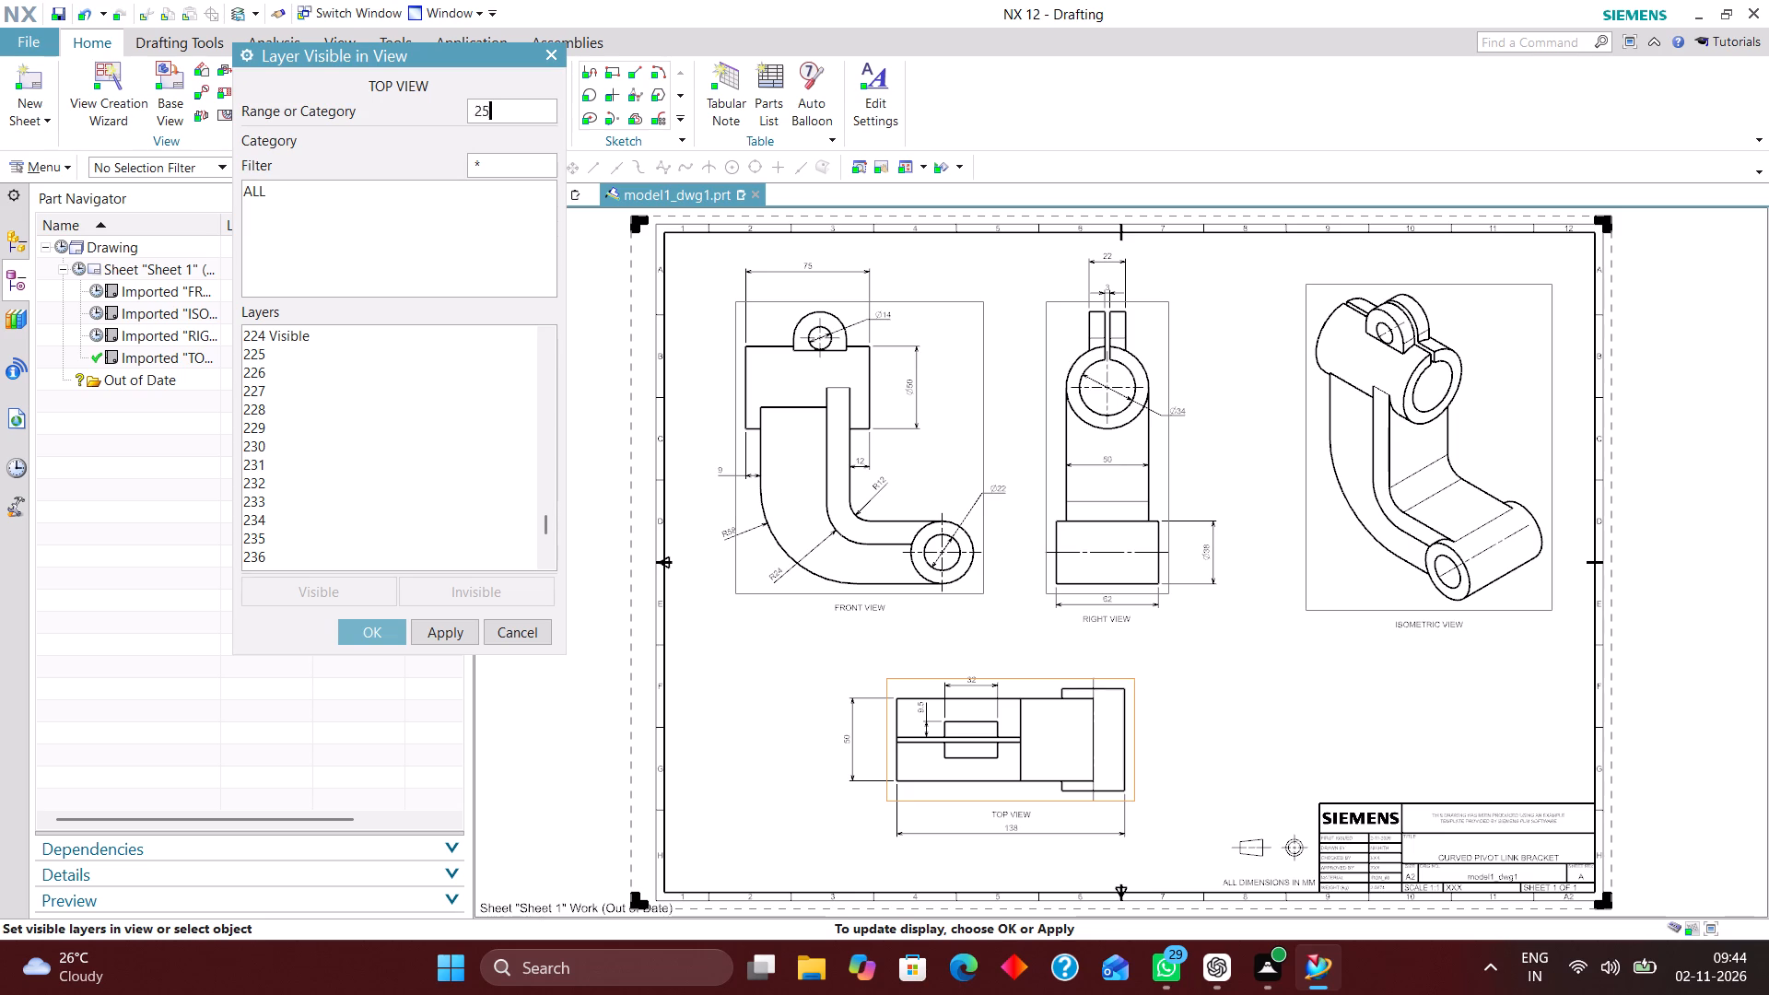
key(BackSpace)
text(25)
key(Return)
text(226)
key(Return)
key(5)
key(BackSpace)
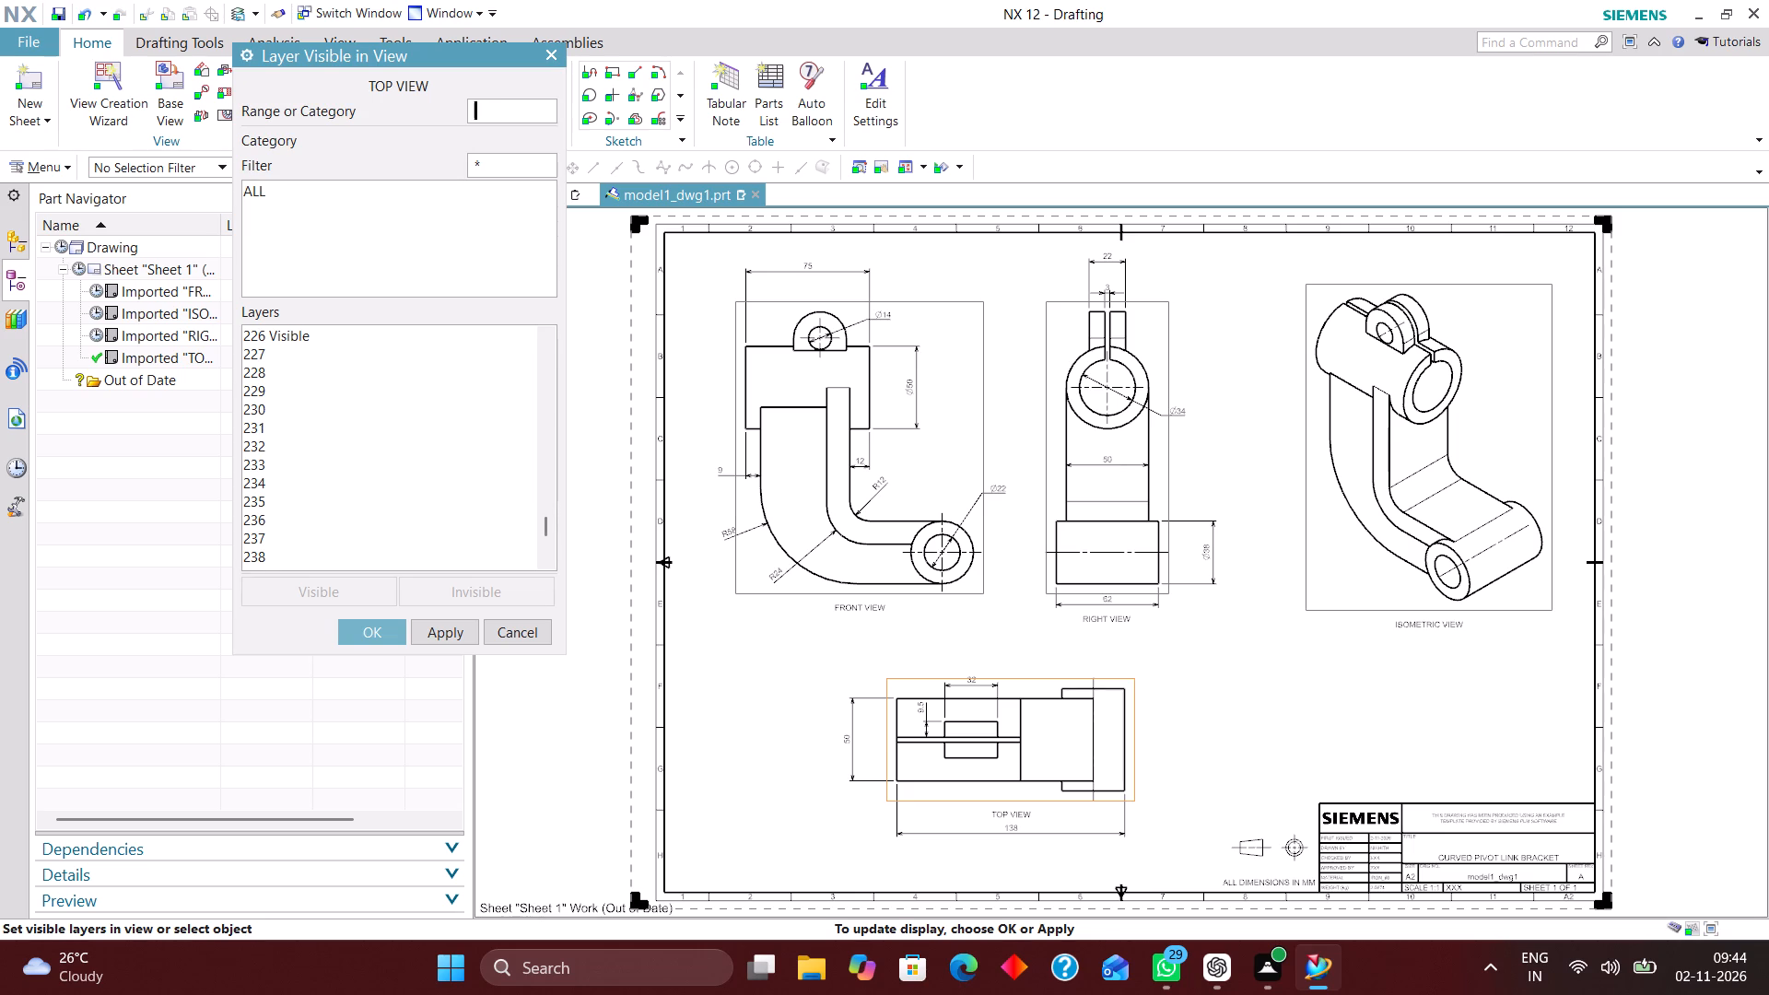
text(256)
key(Return)
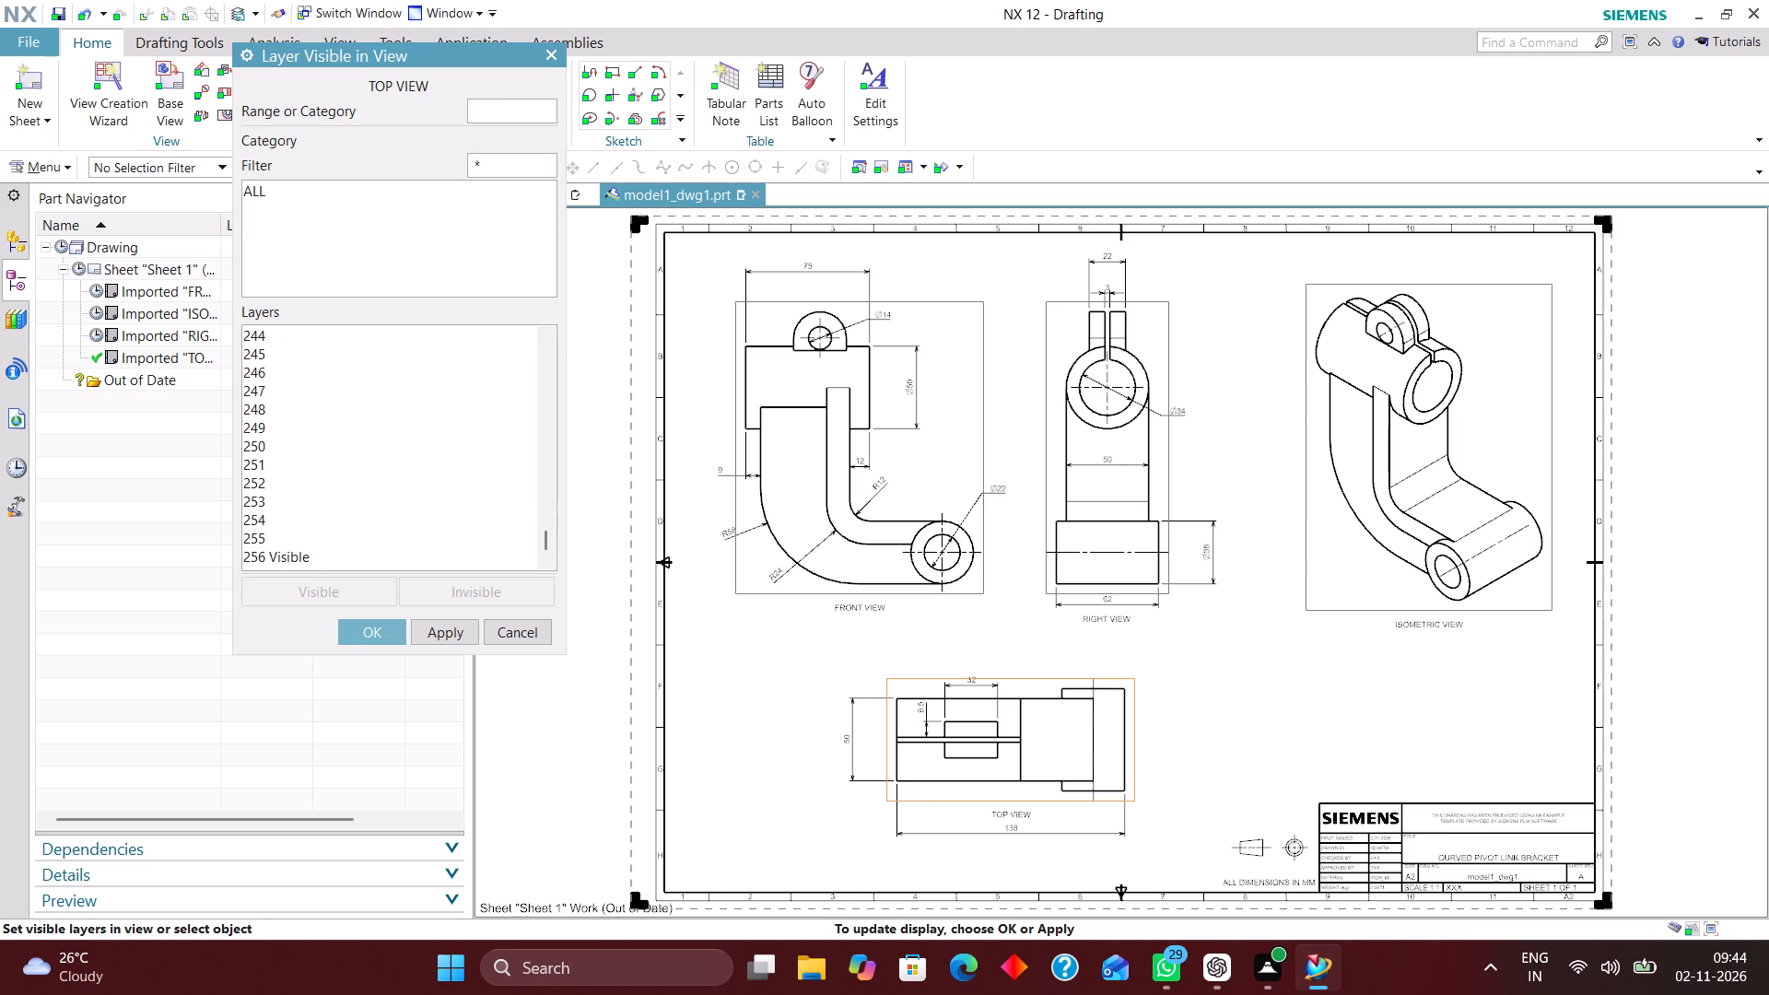
click(386, 634)
click(530, 350)
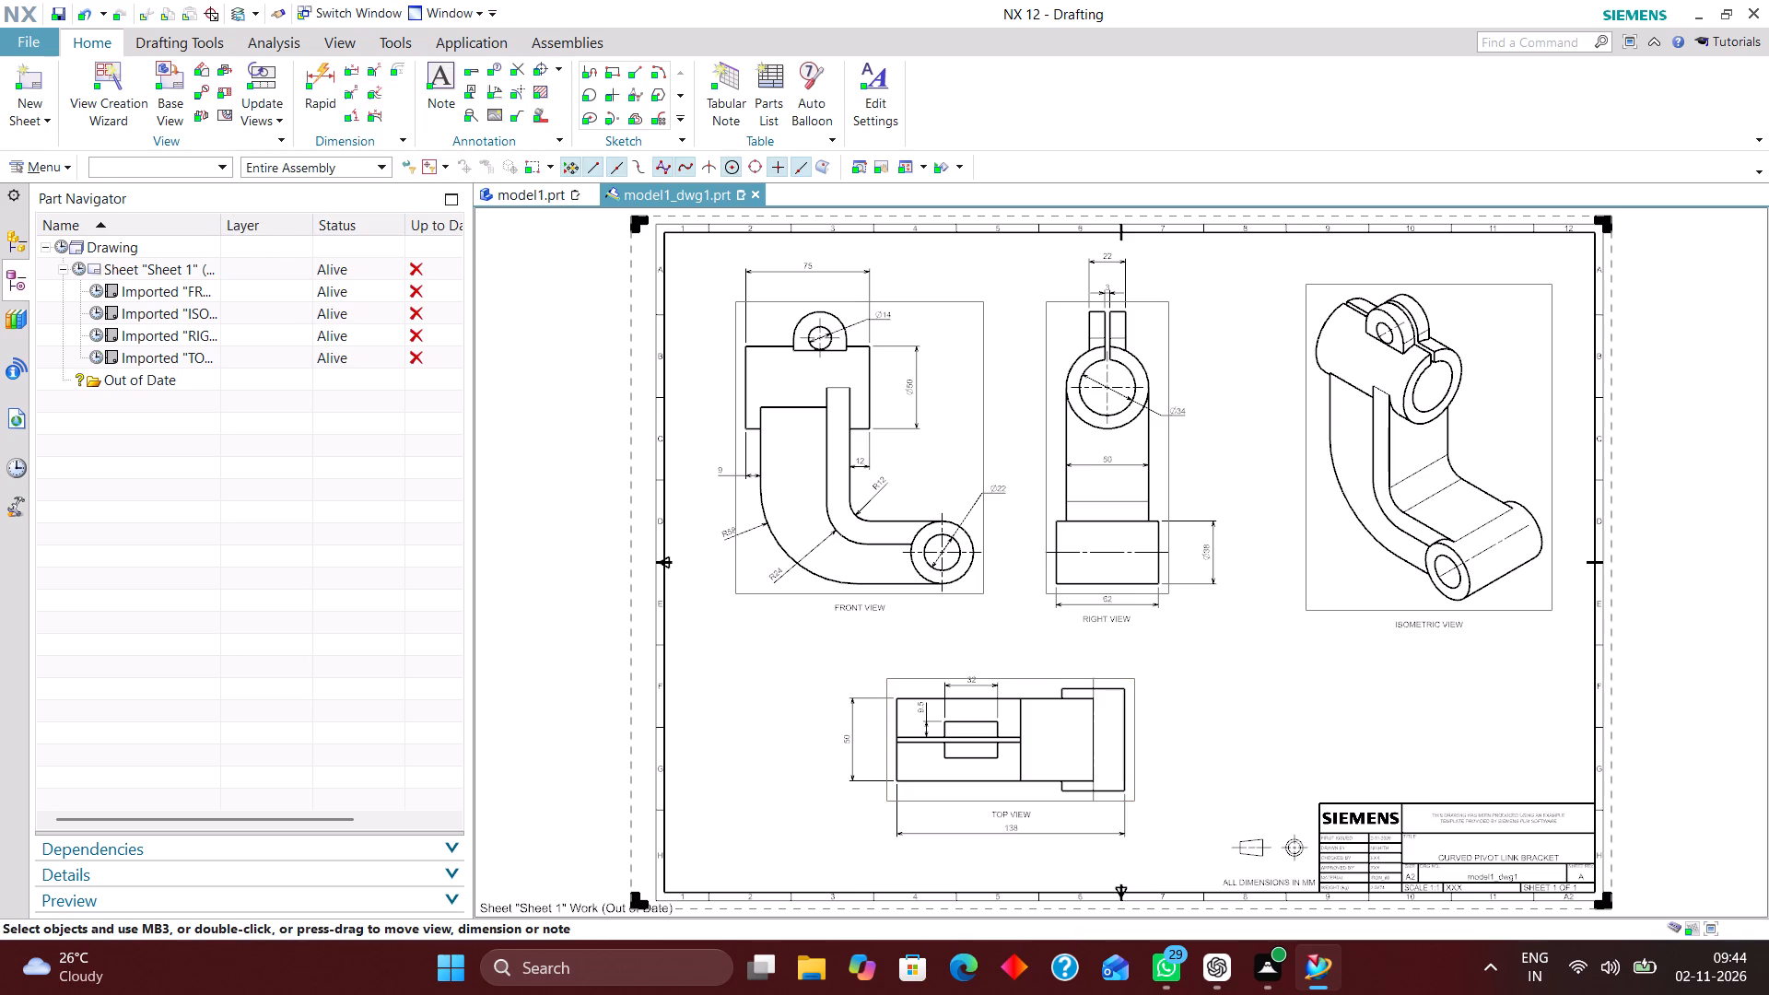
Update the out-of-date drawing sheet and its four imported views.
click(57, 245)
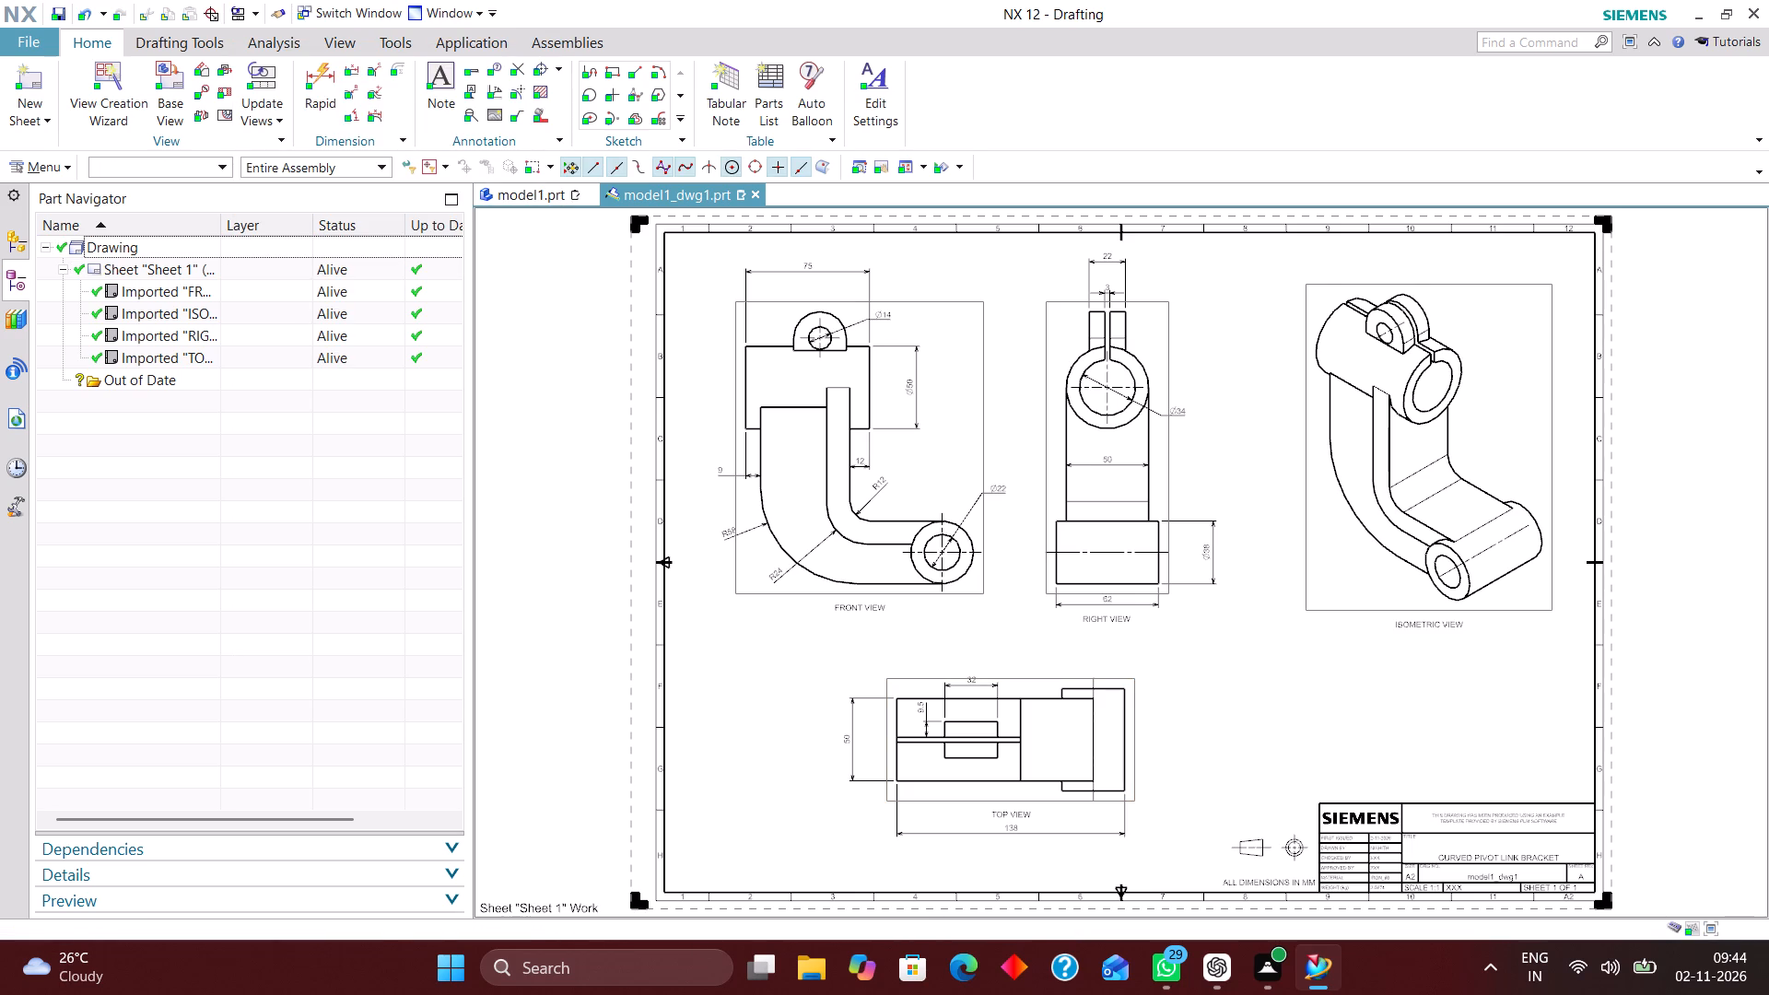
Move all dimensions on the sheet to layer 223.
click(150, 173)
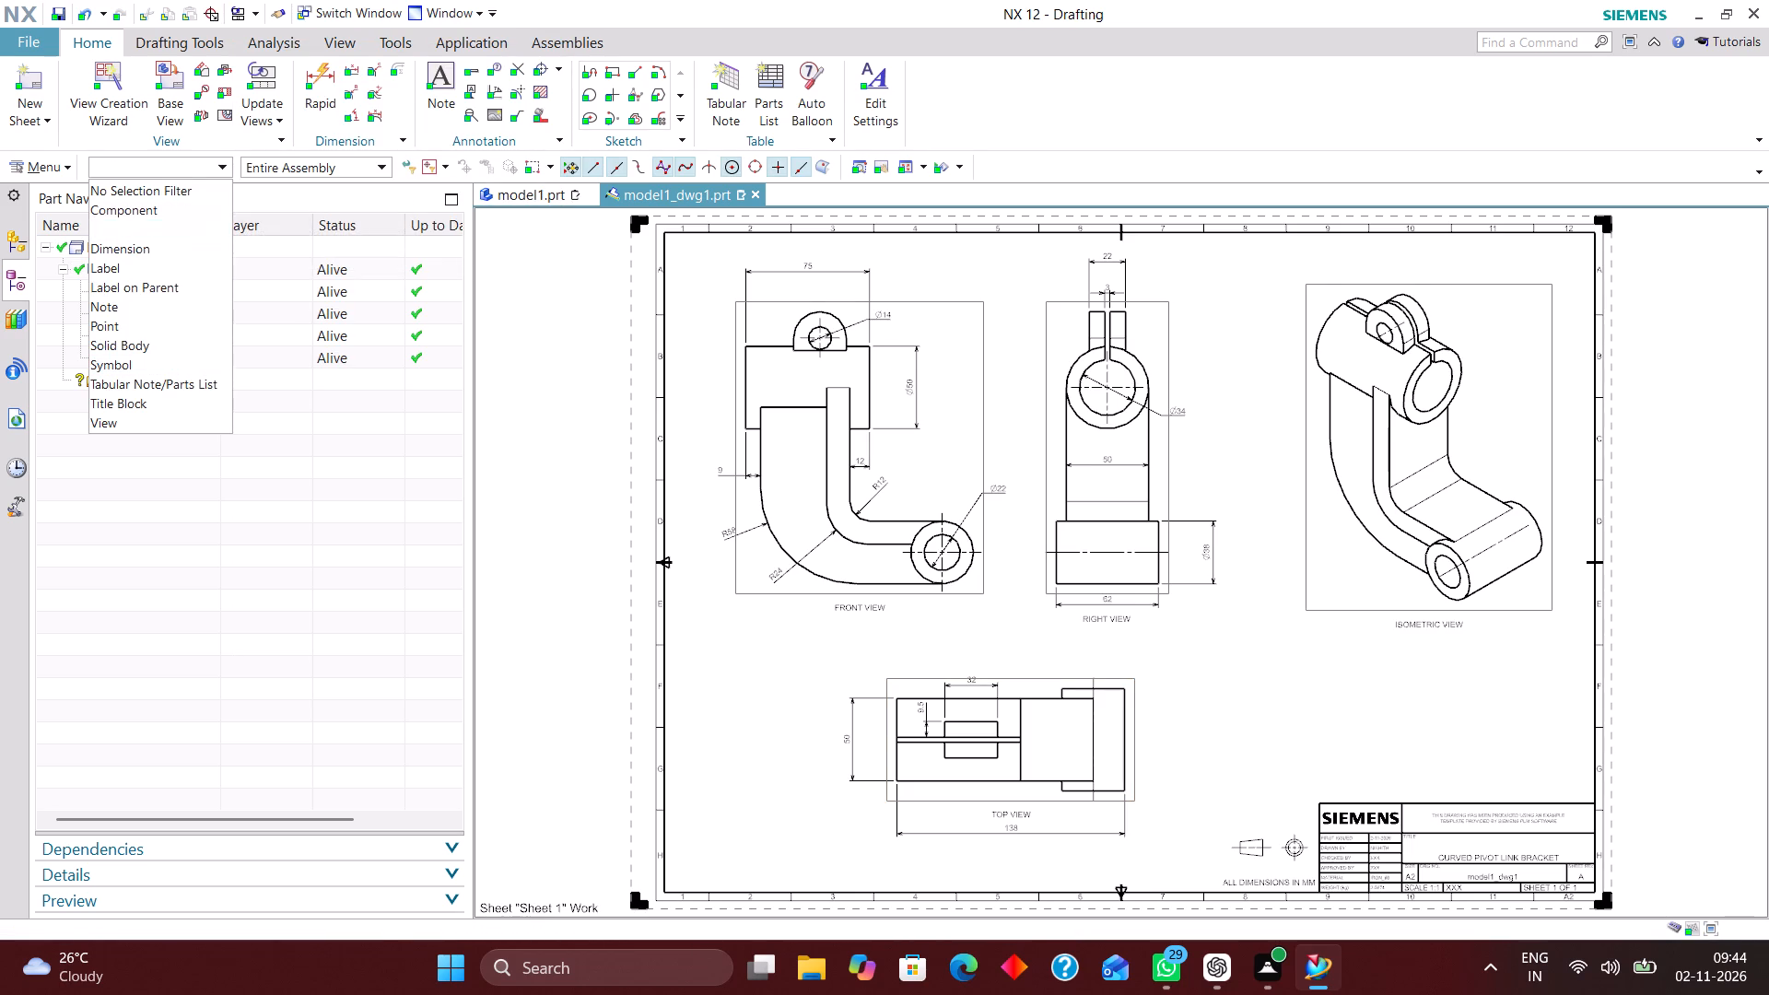
click(137, 252)
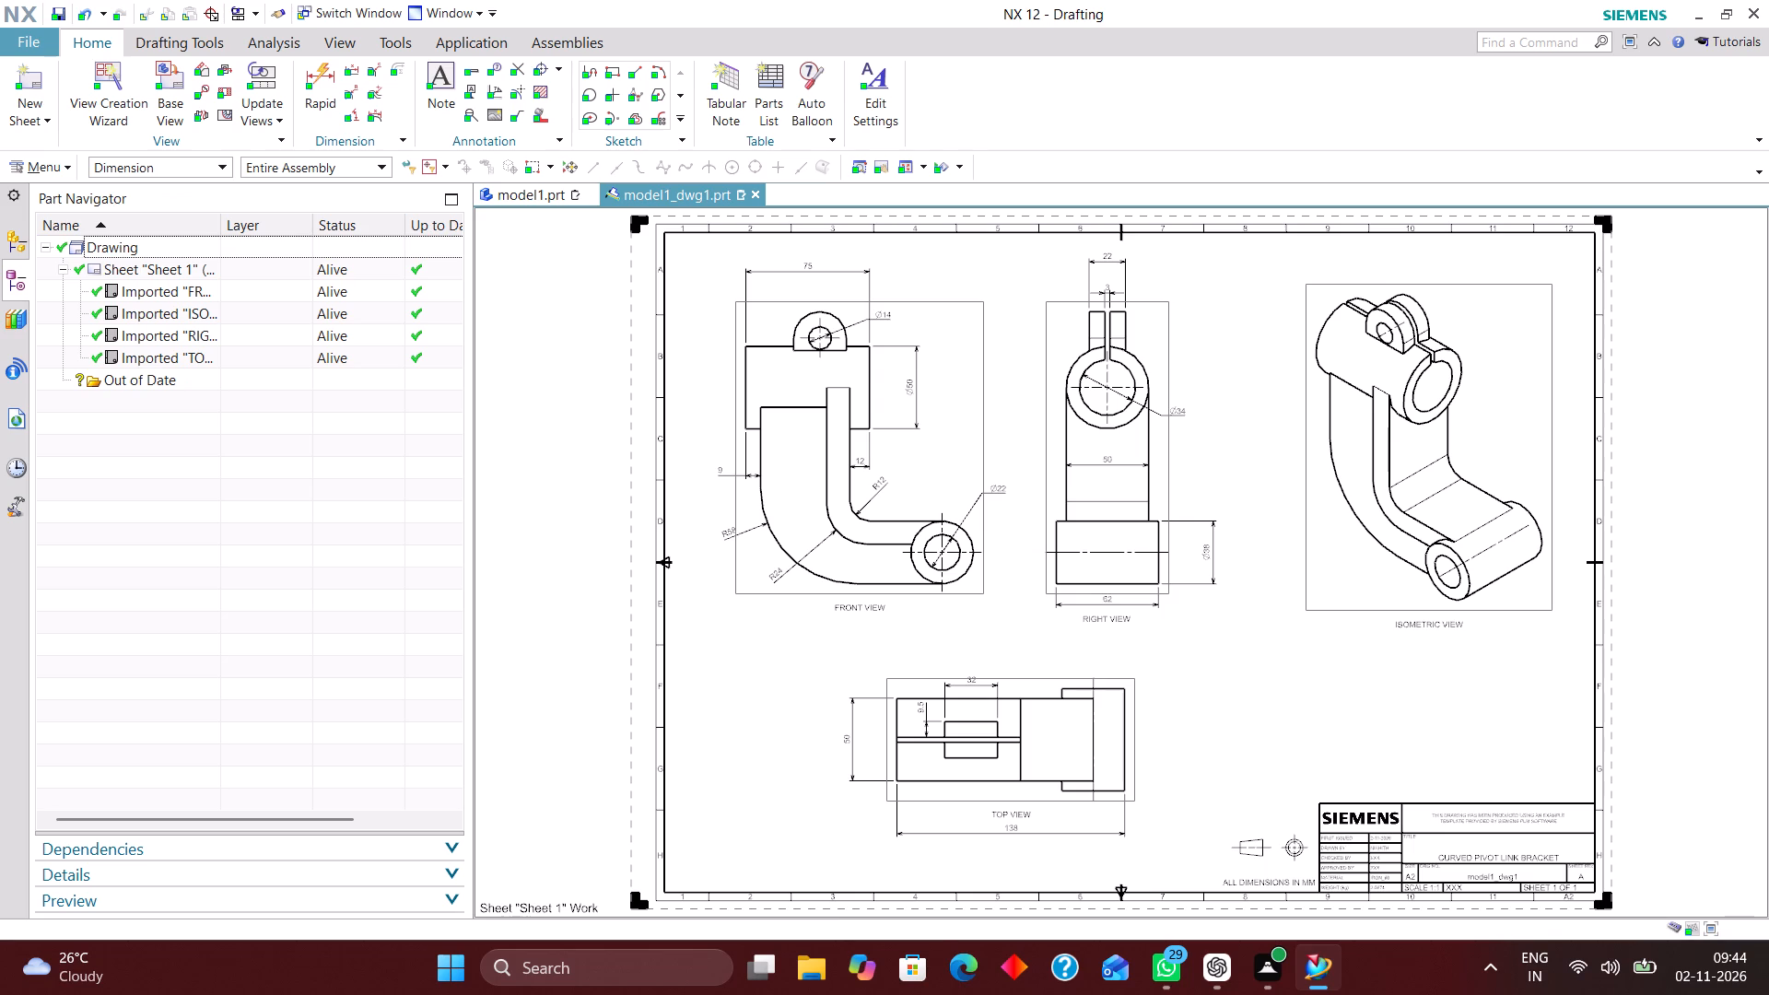
key(ctrl+a)
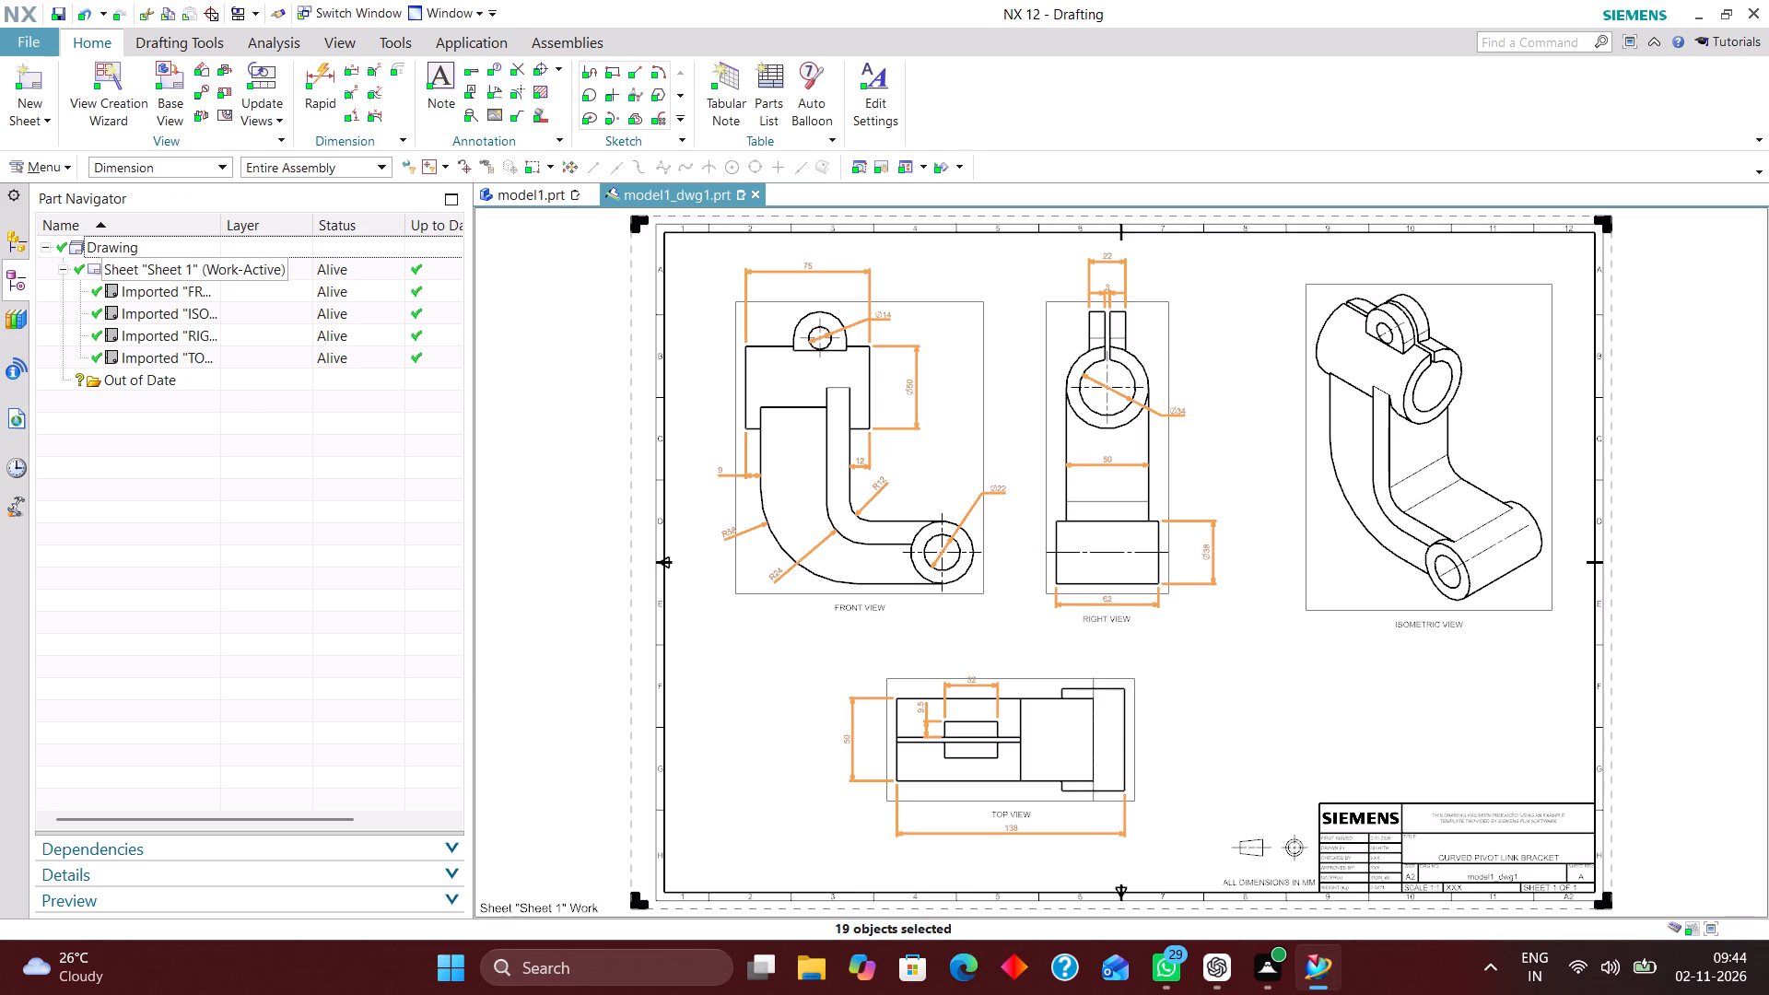
key(ctrl+j)
text(223)
key(Return)
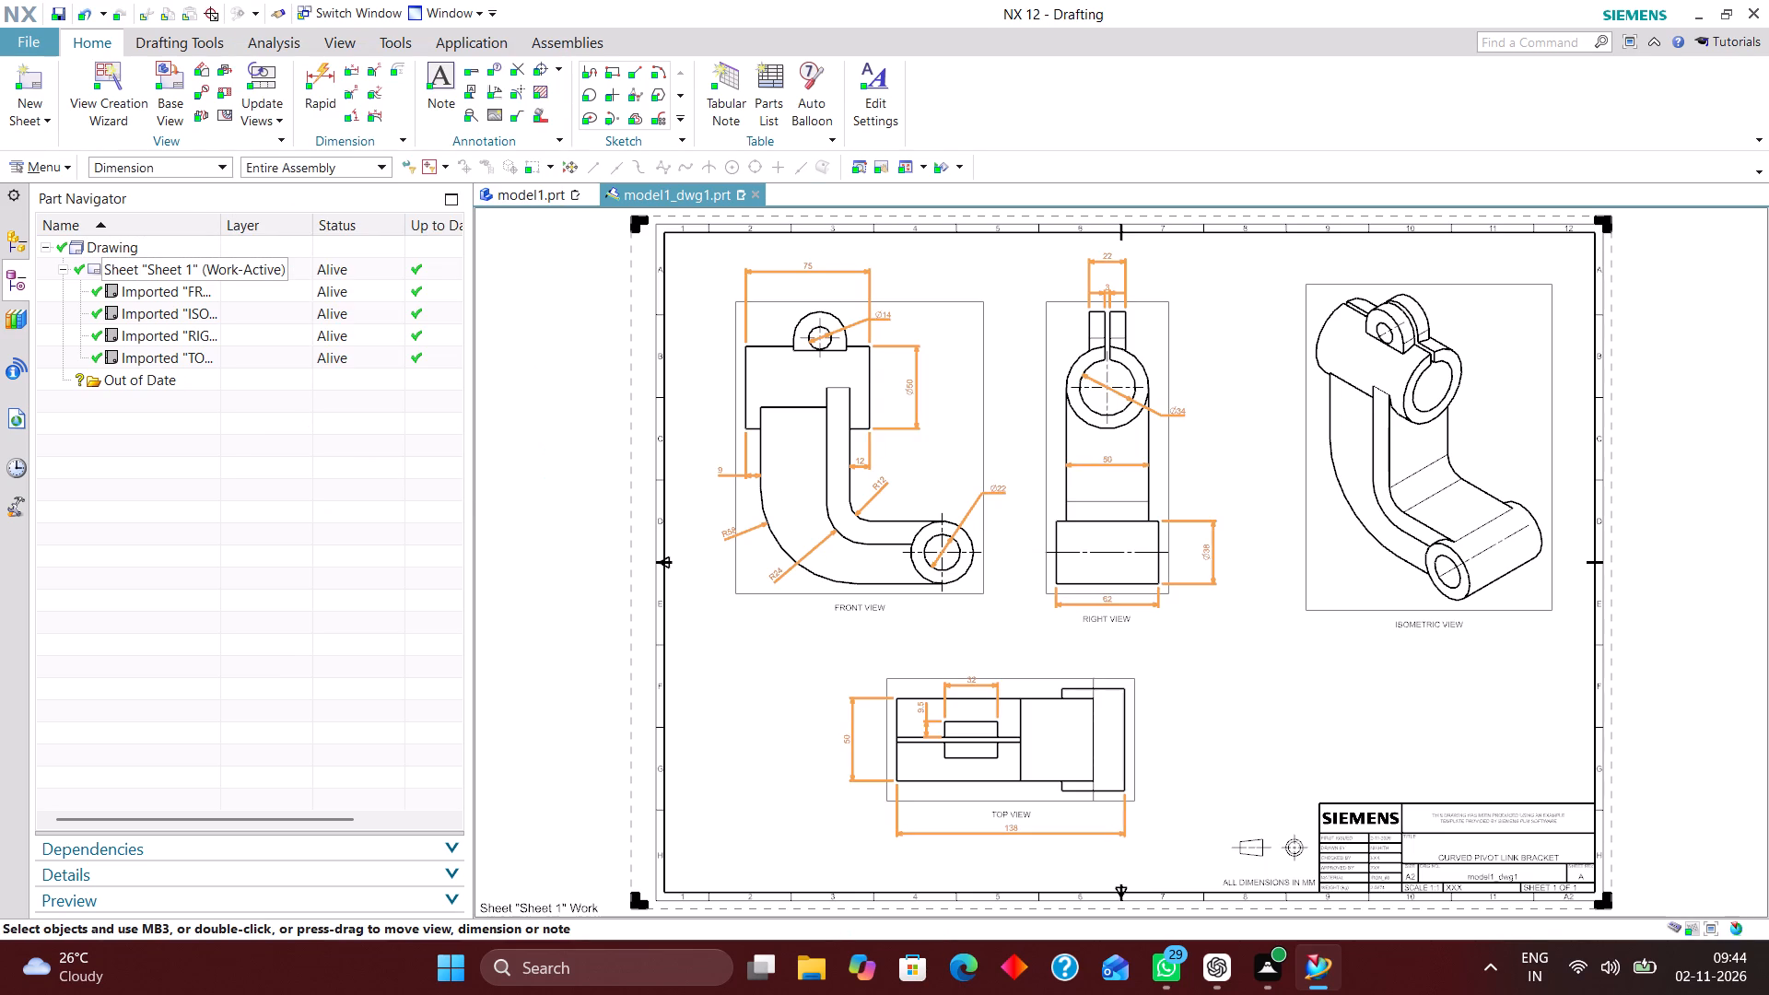
Move all notes on the sheet, including the view labels, to layer 224.
click(158, 162)
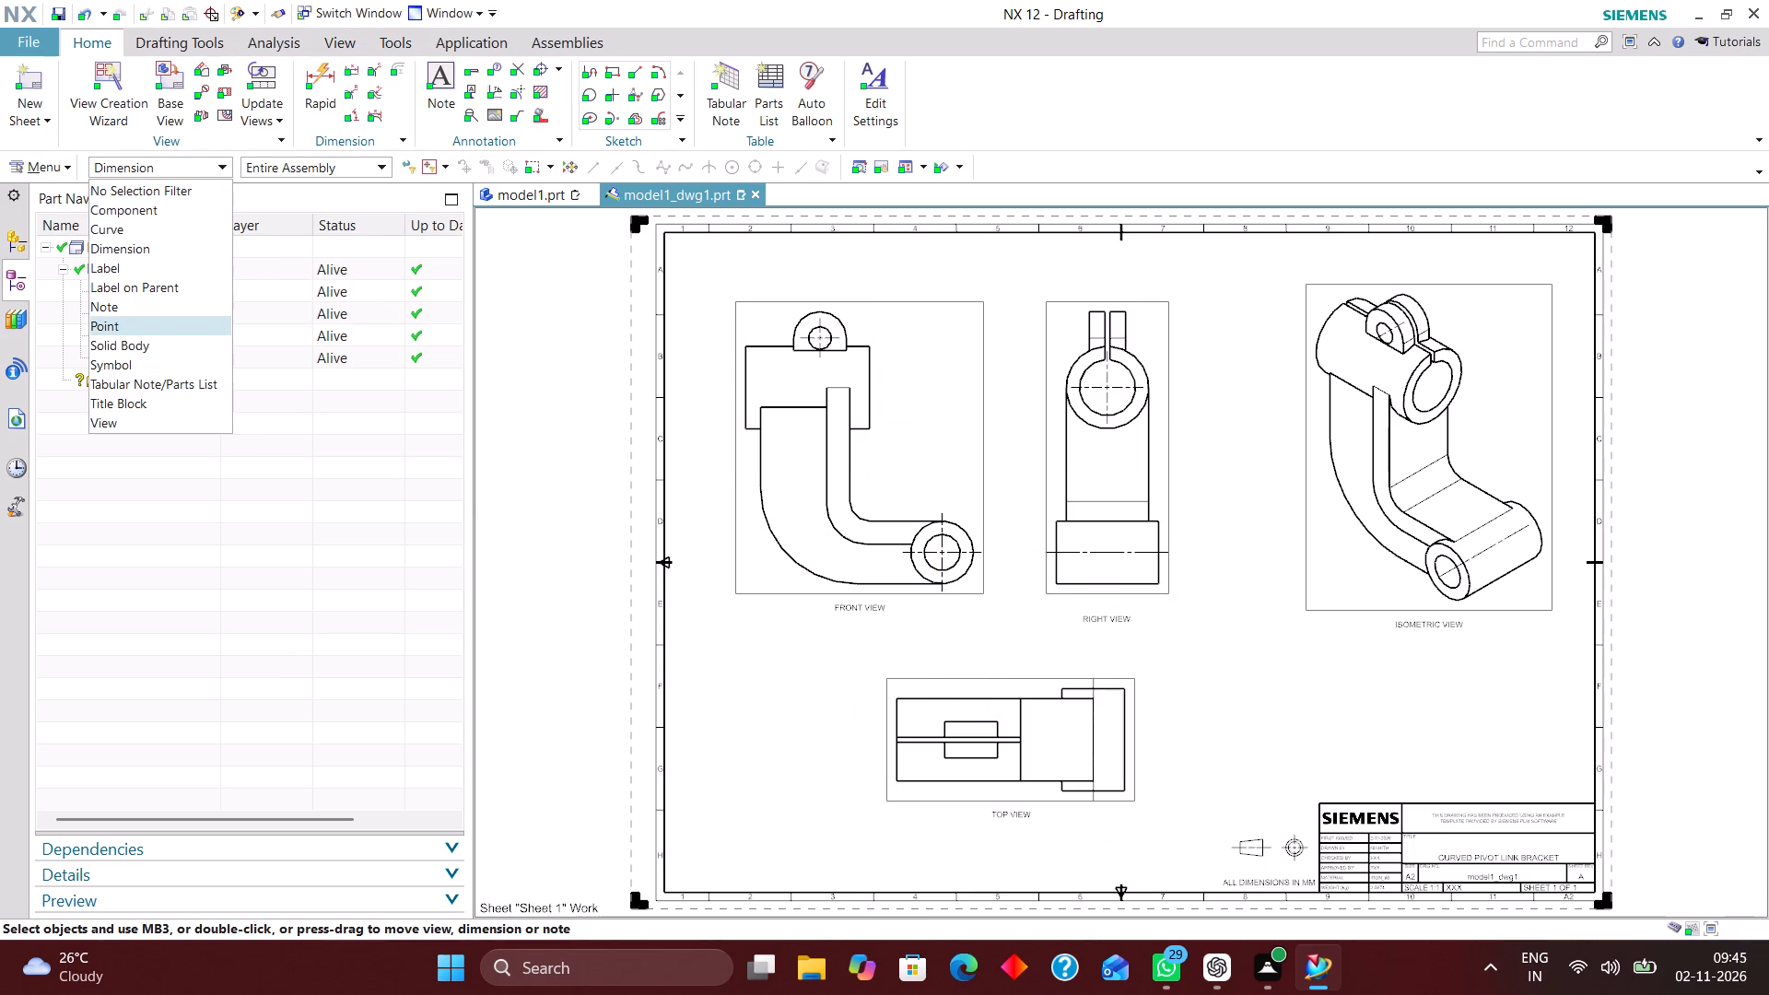
click(150, 298)
key(ctrl+a)
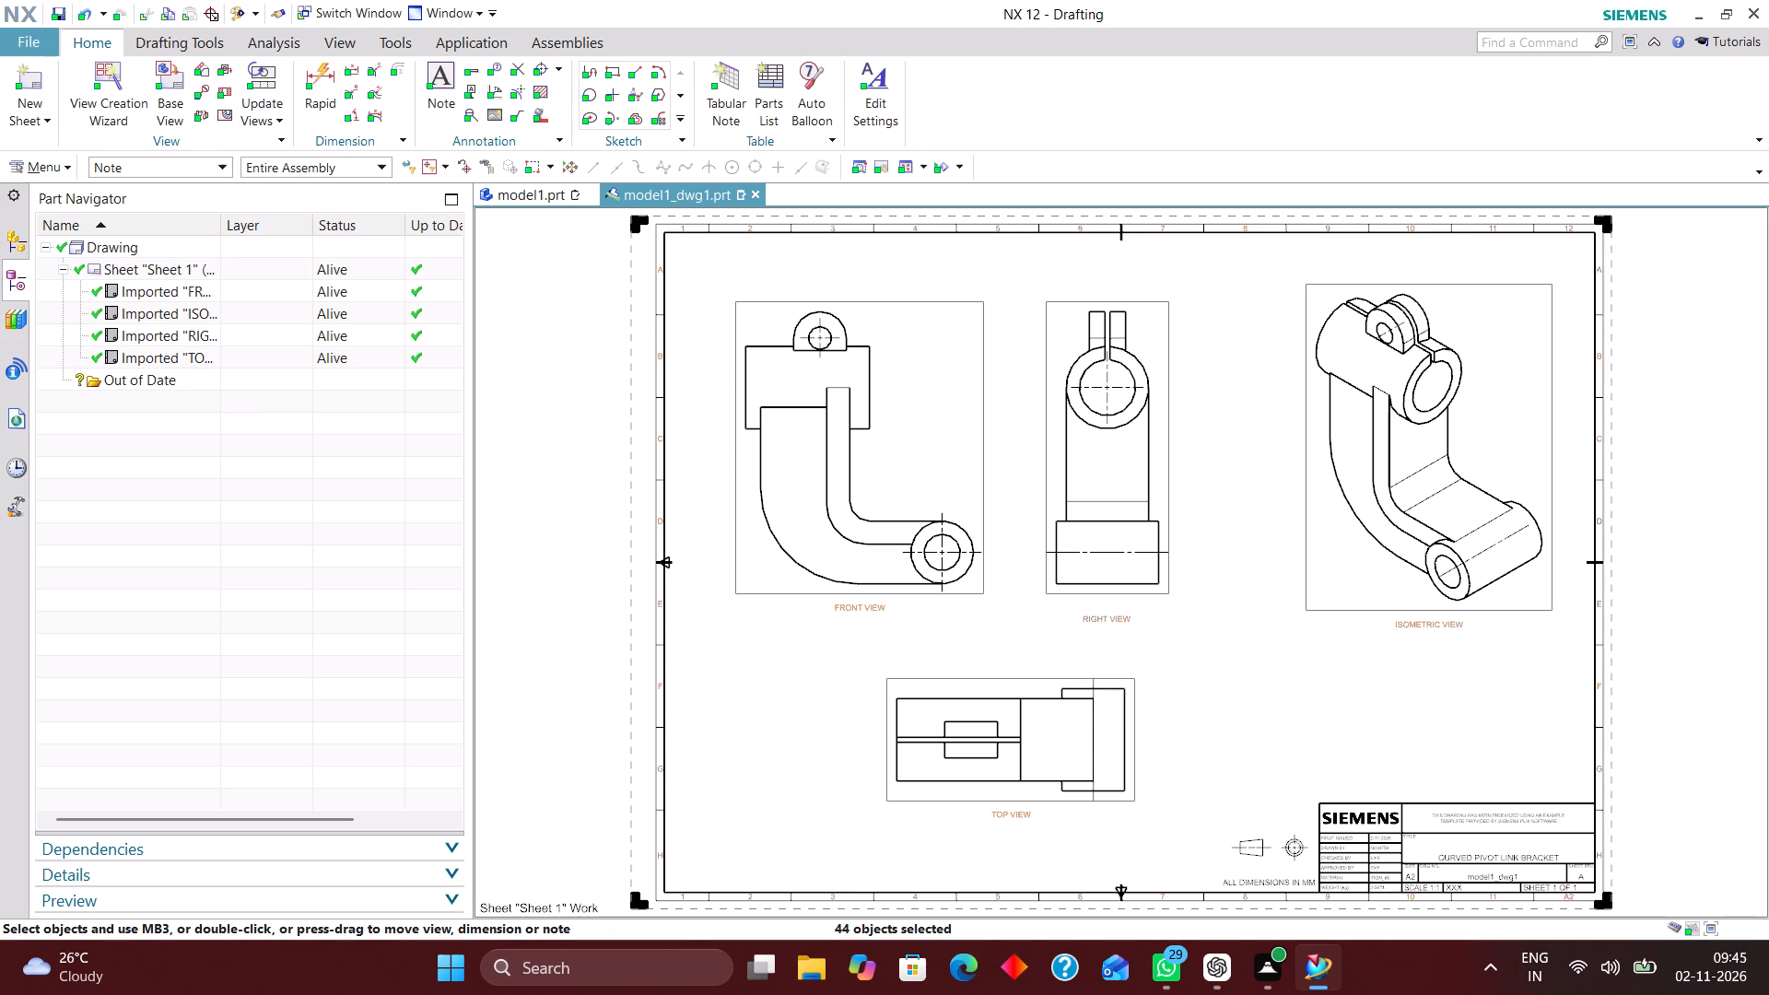
key(ctrl+j)
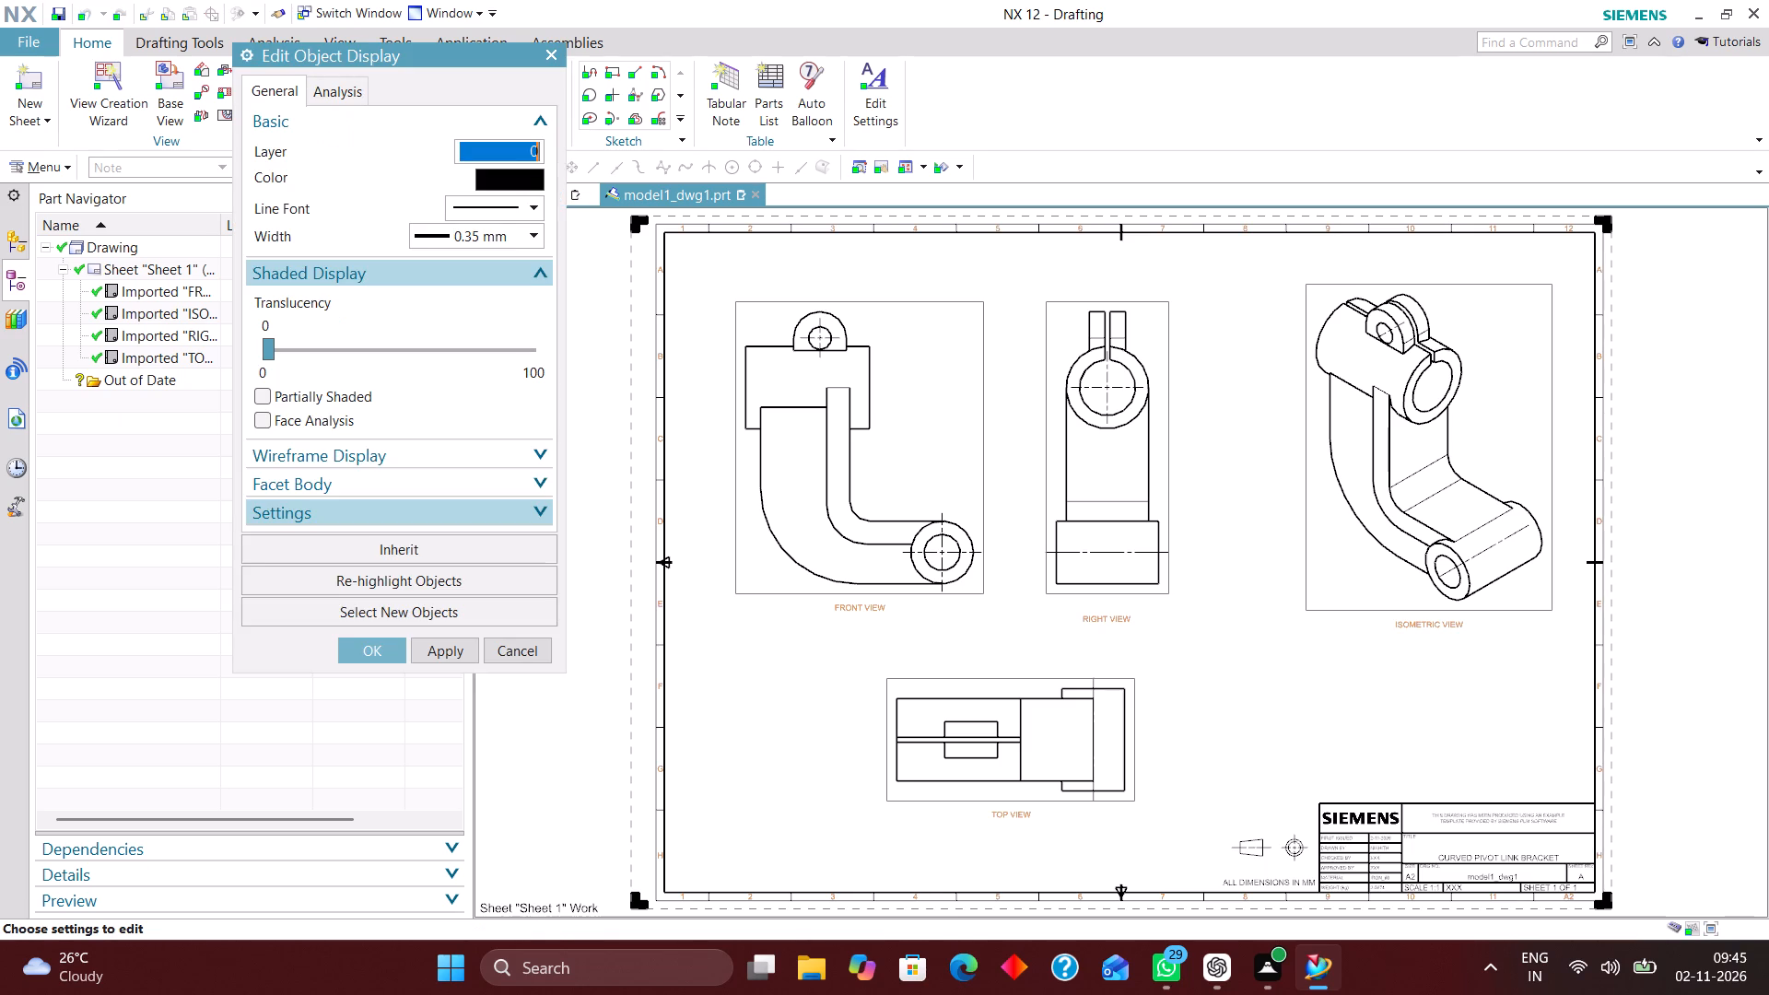
text(22)
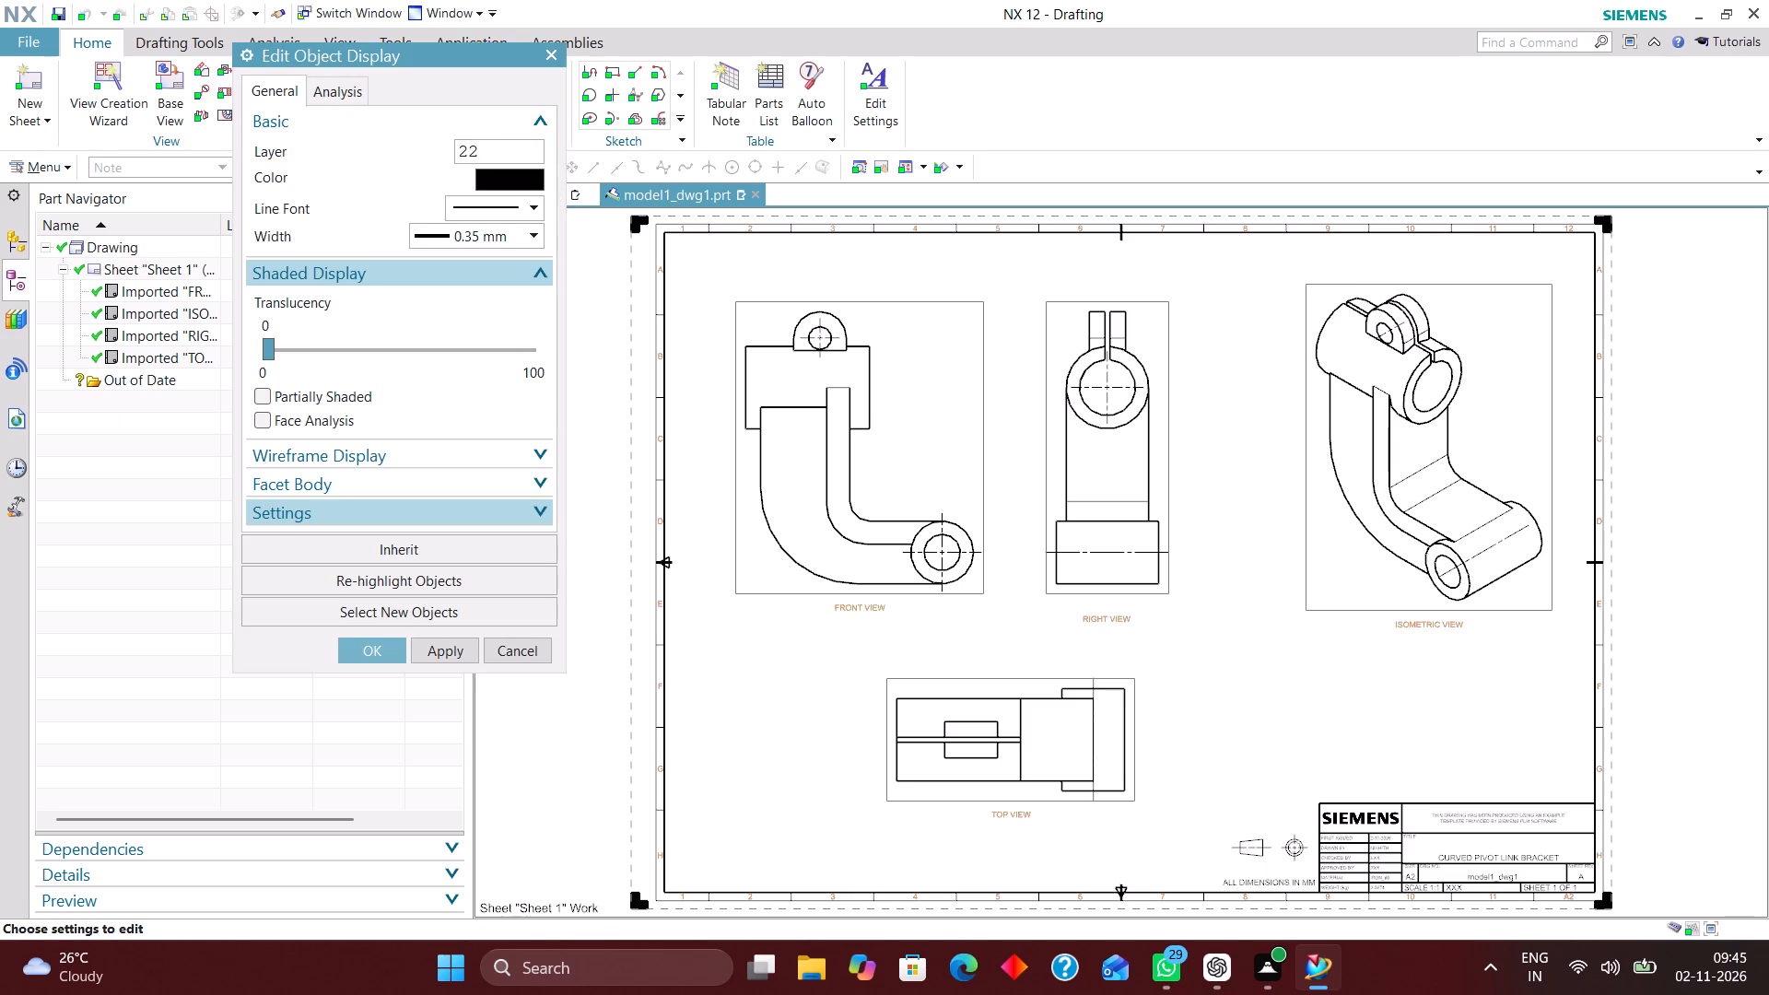
key(4)
key(Return)
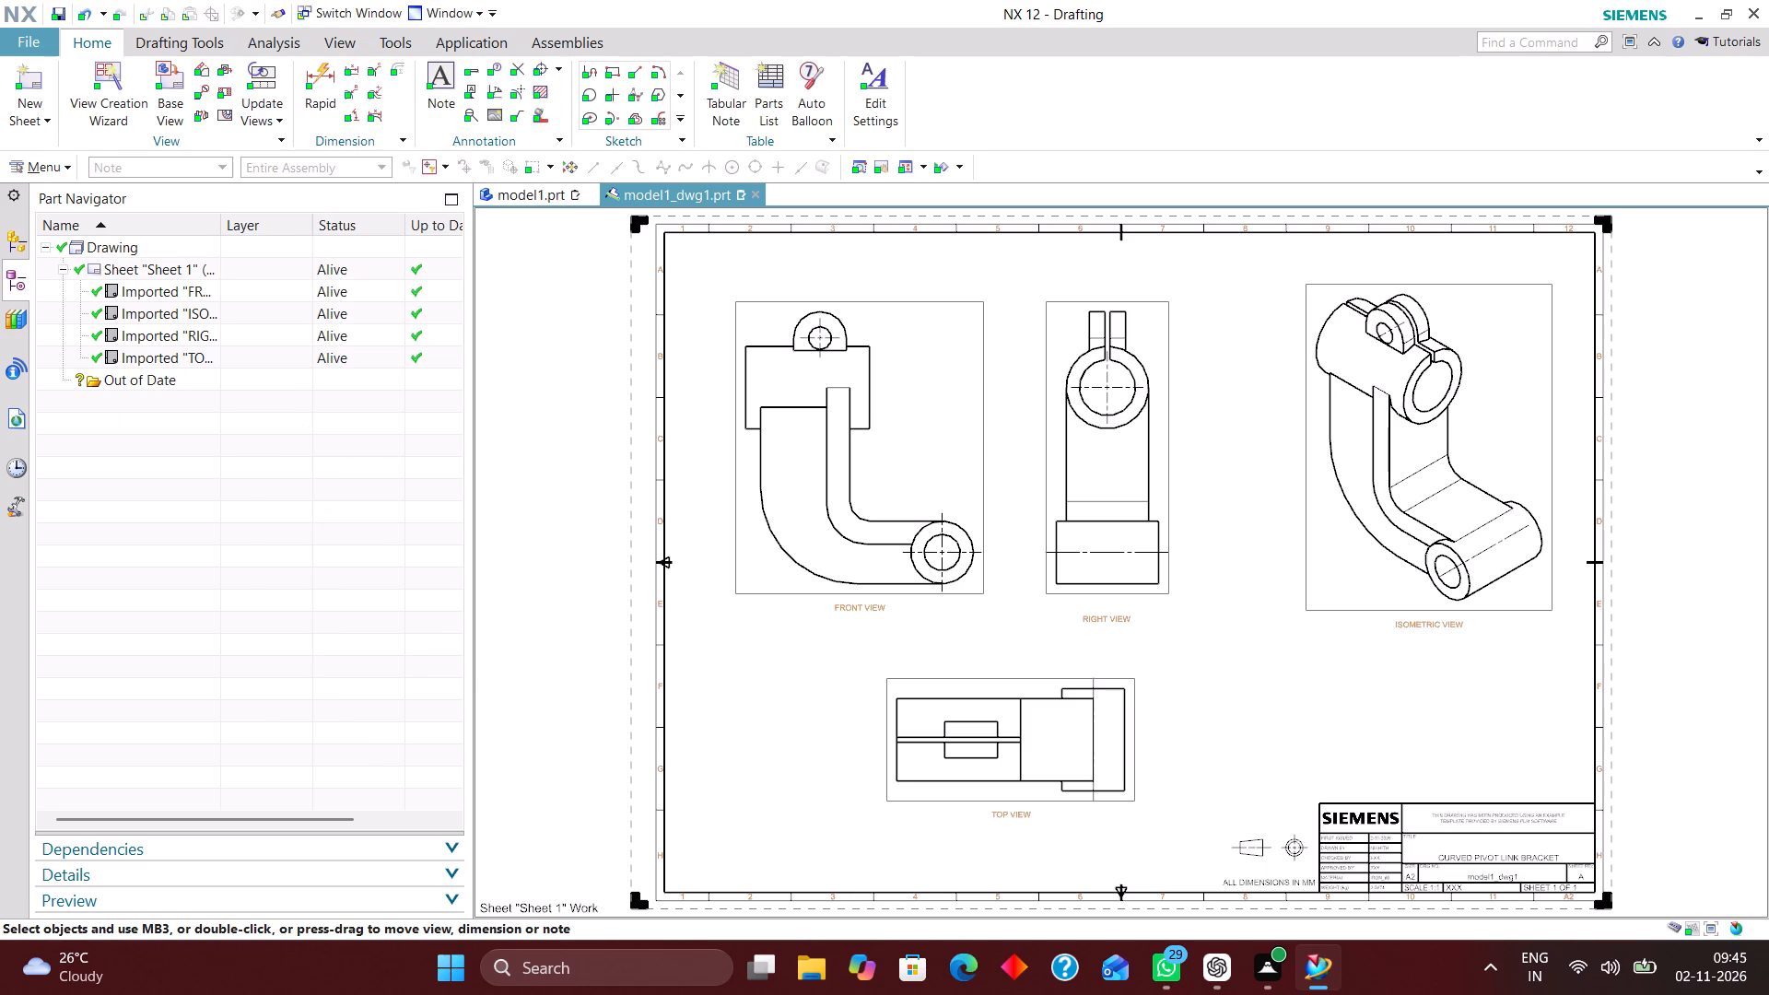
Move all symbols on the sheet, including the centerlines and center marks, to layer 225.
click(203, 172)
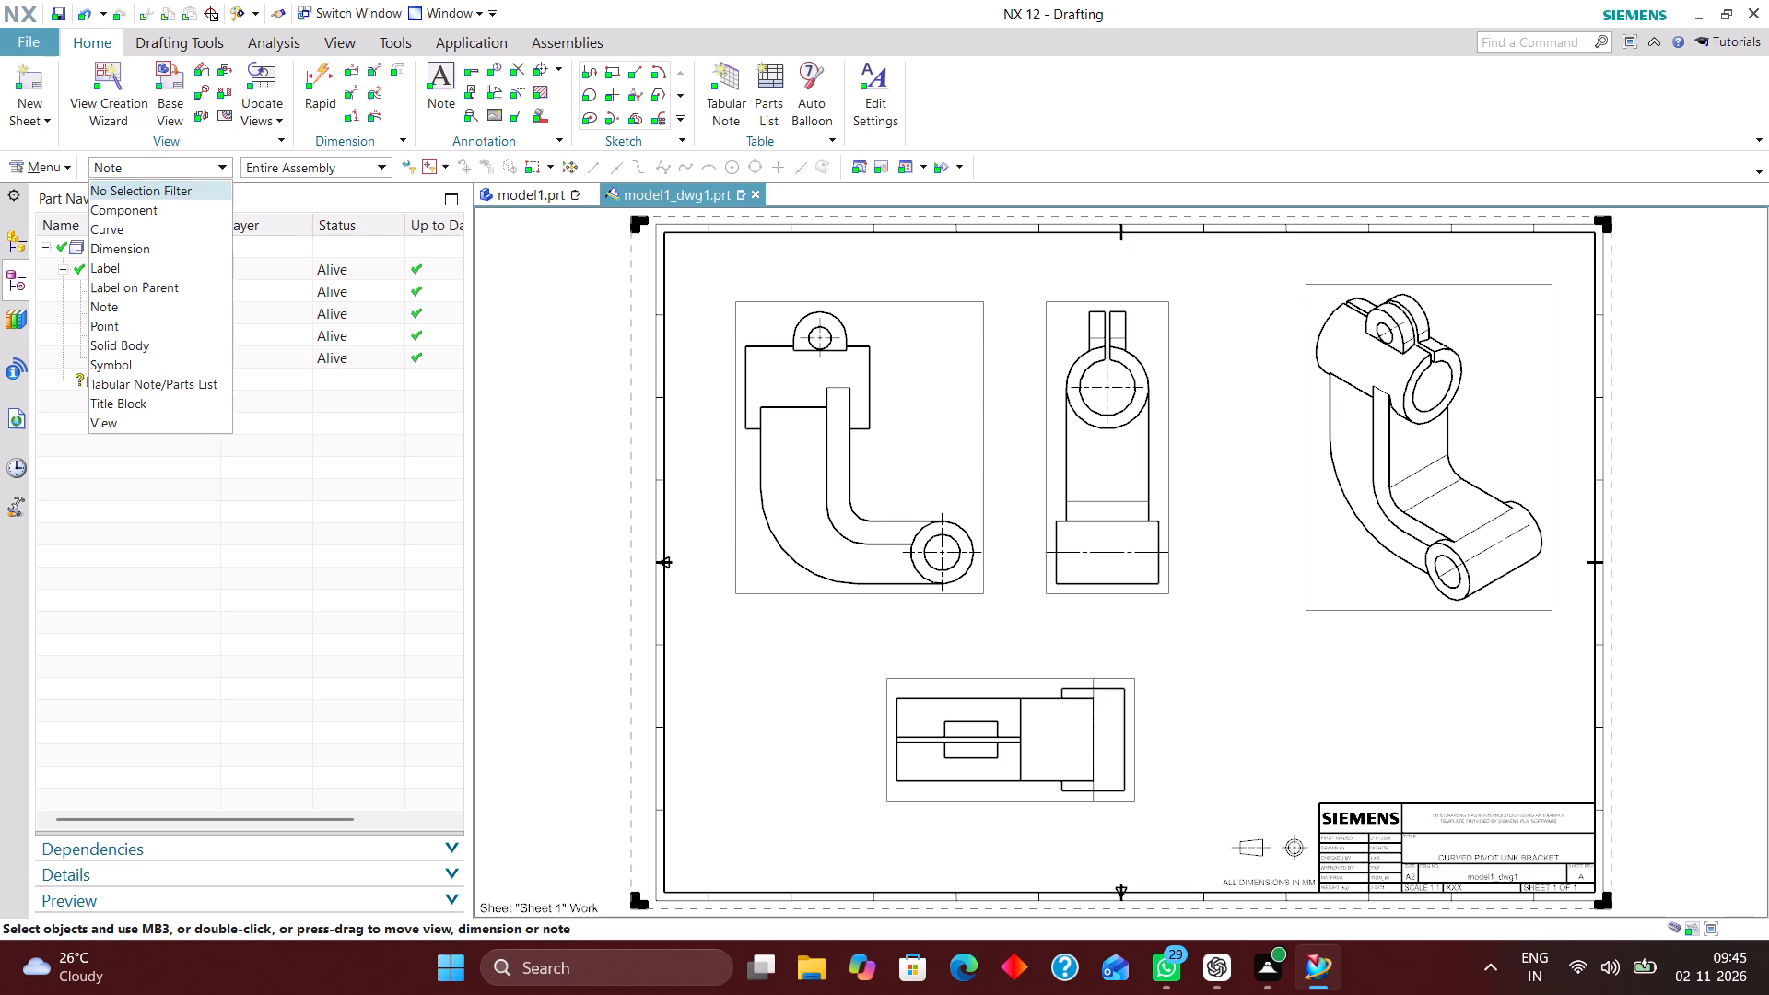
click(127, 367)
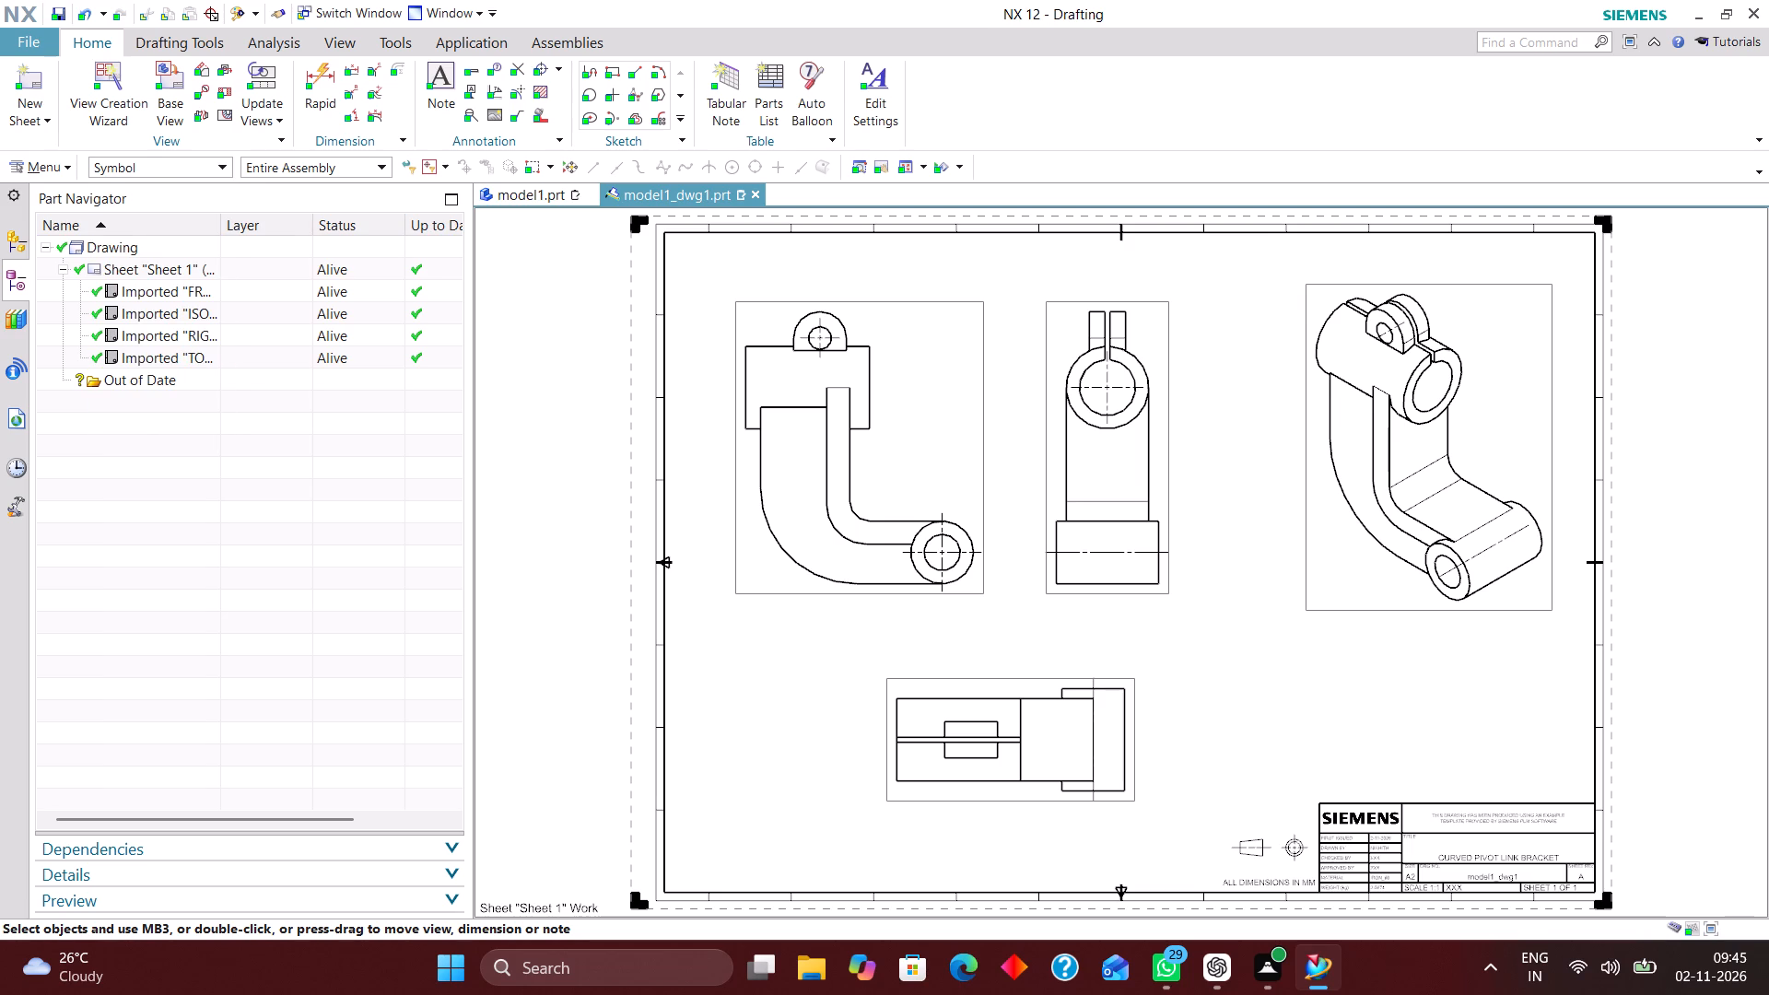
key(ctrl+a)
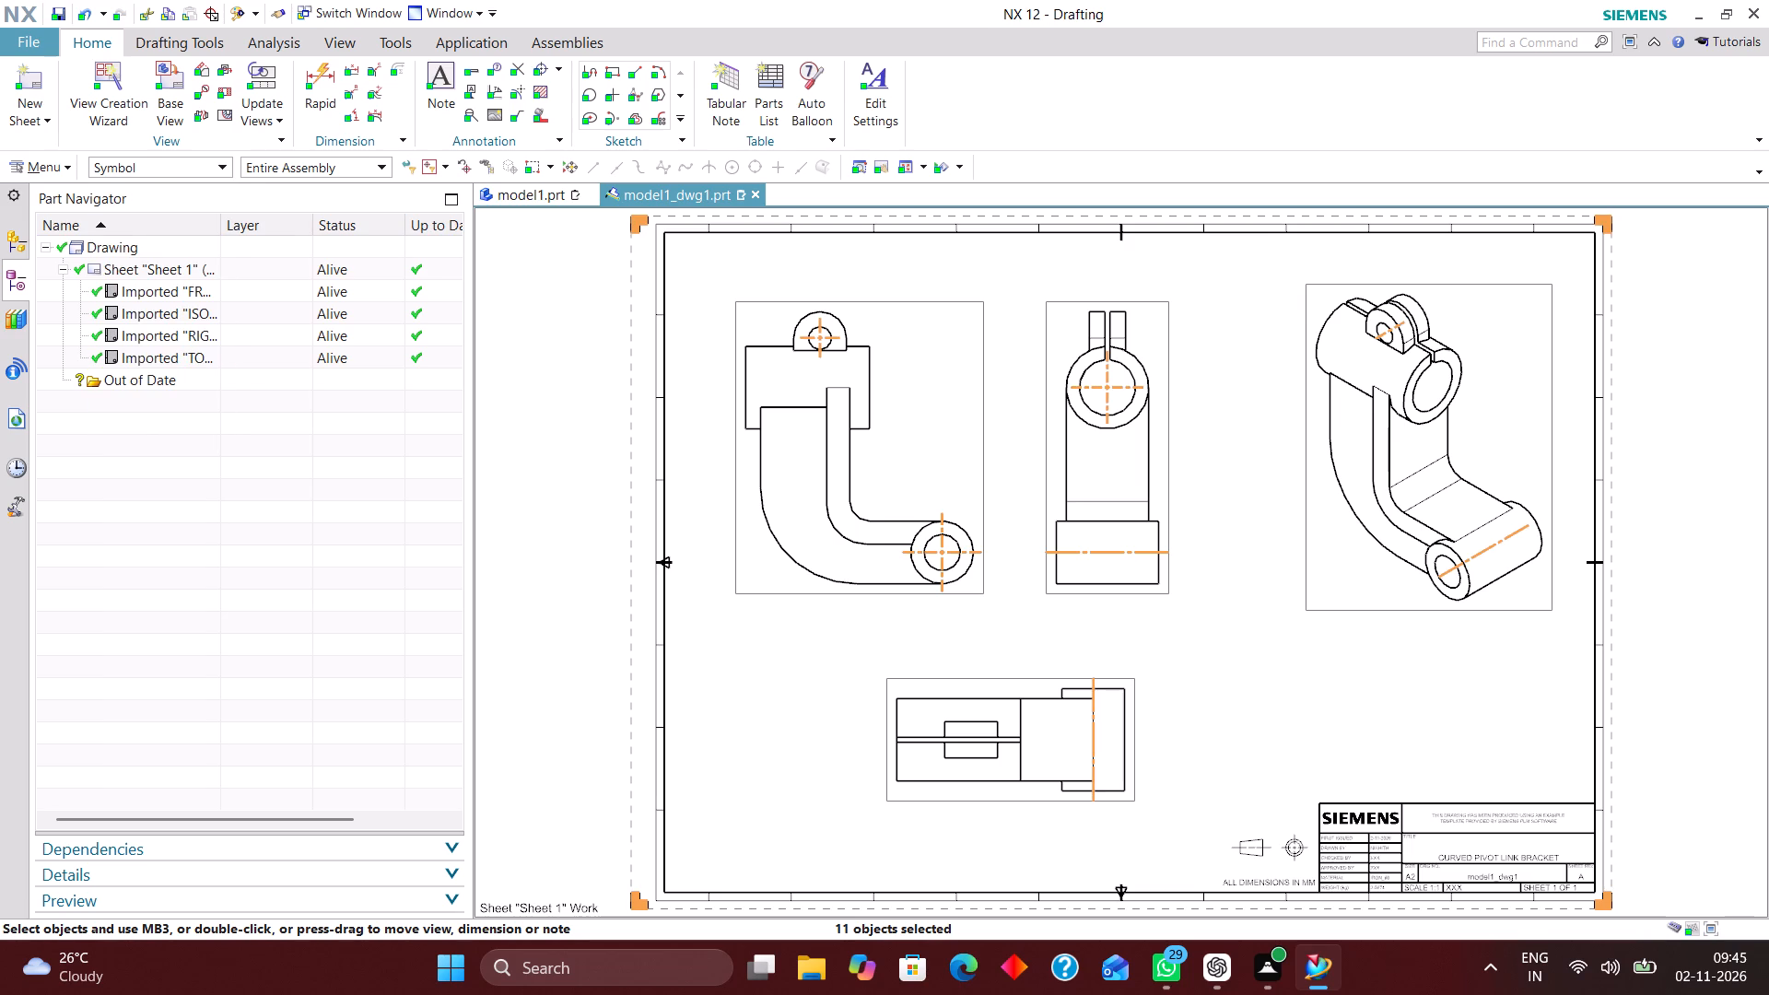
key(ctrl+j)
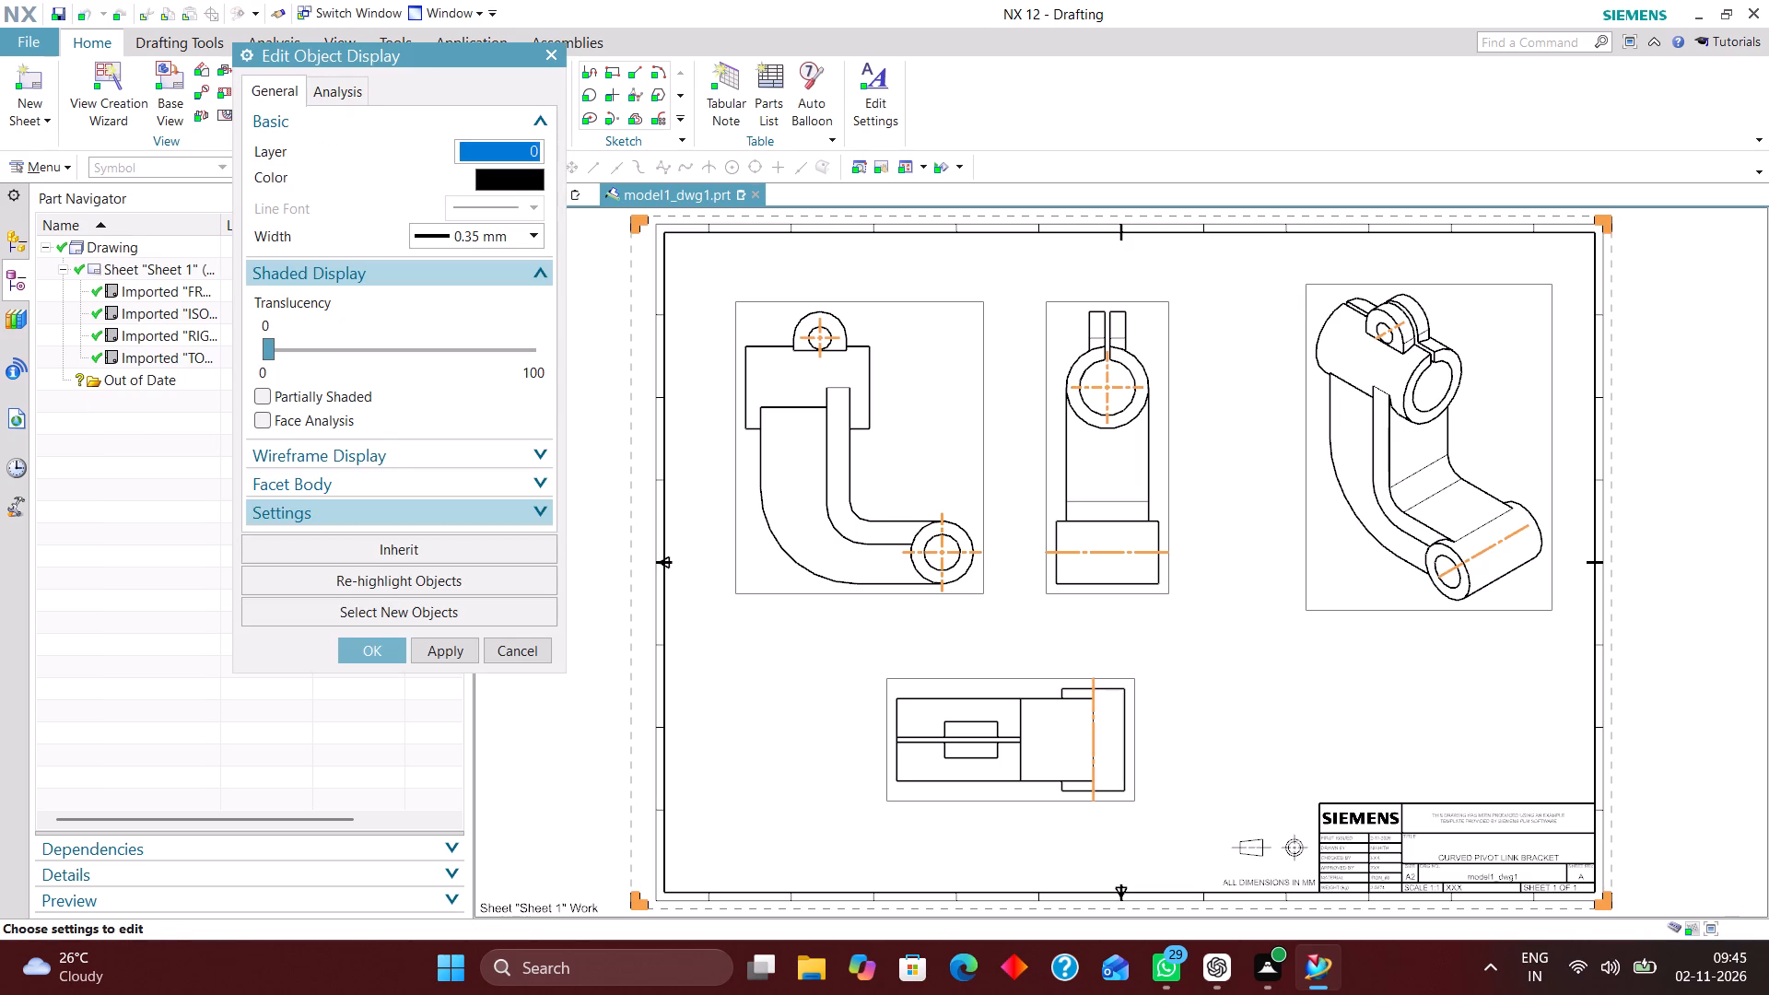
text(225)
key(Return)
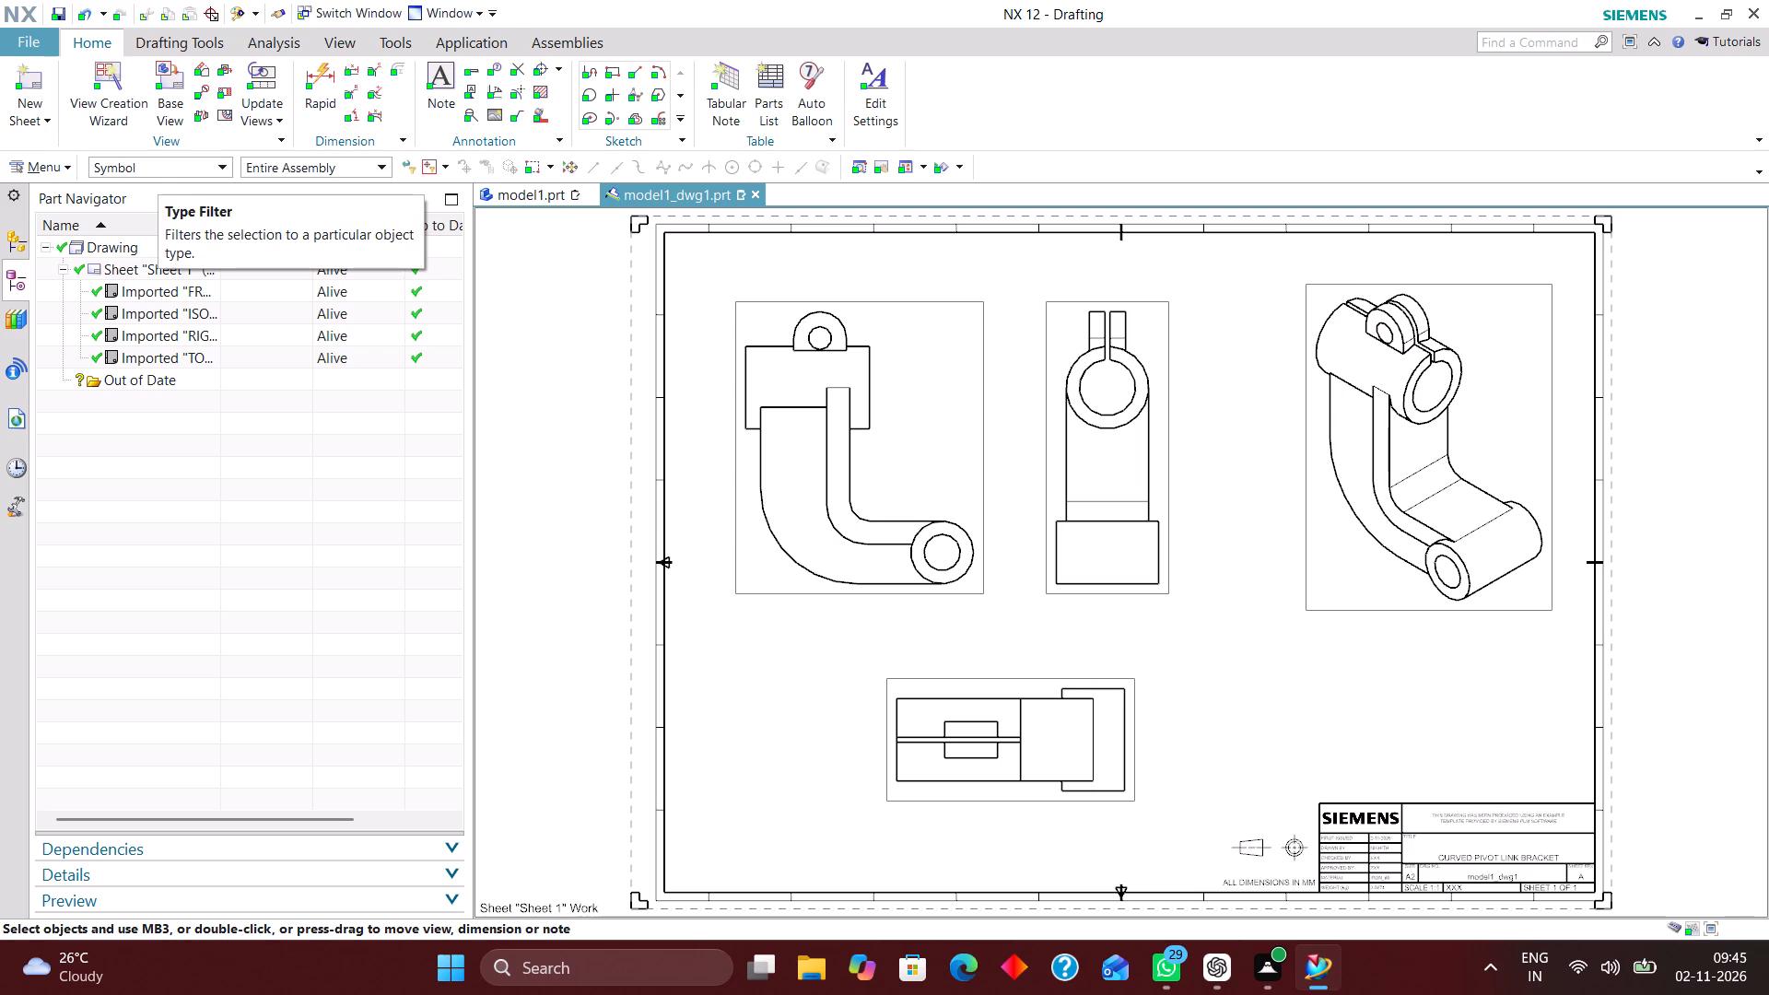
Turn on the display of all layers in the drawing's layer settings.
key(ctrl+l)
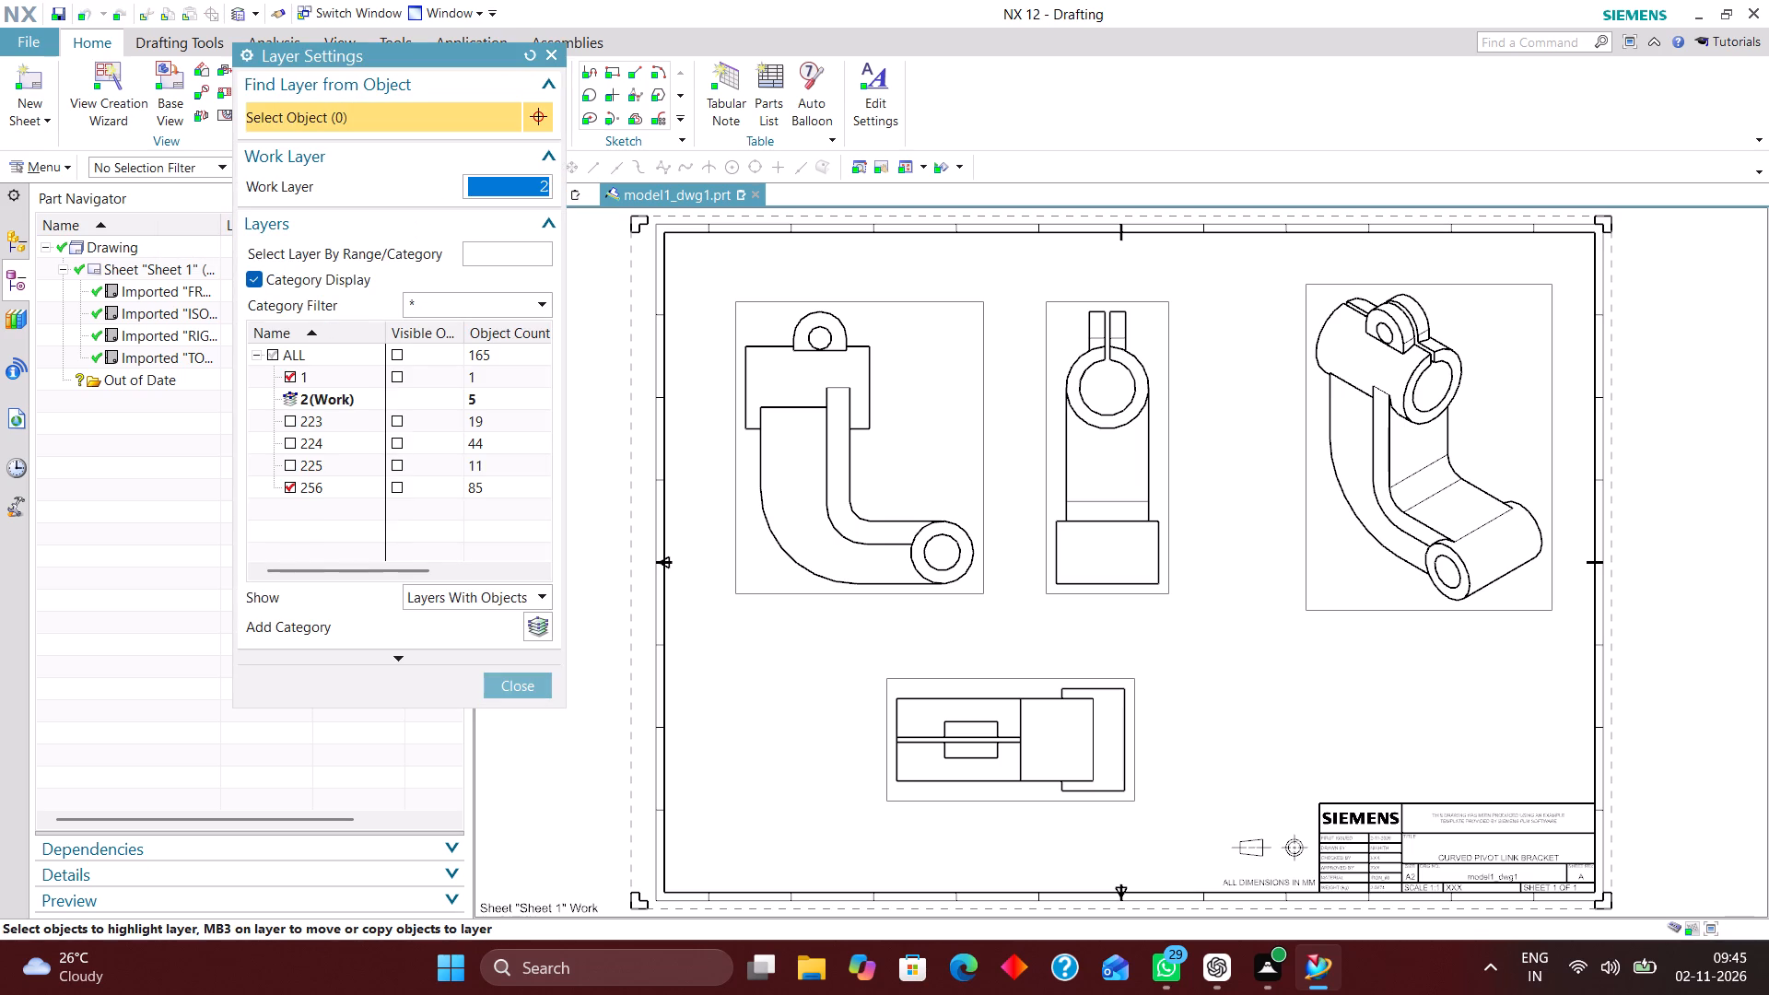
click(272, 356)
click(400, 354)
click(518, 685)
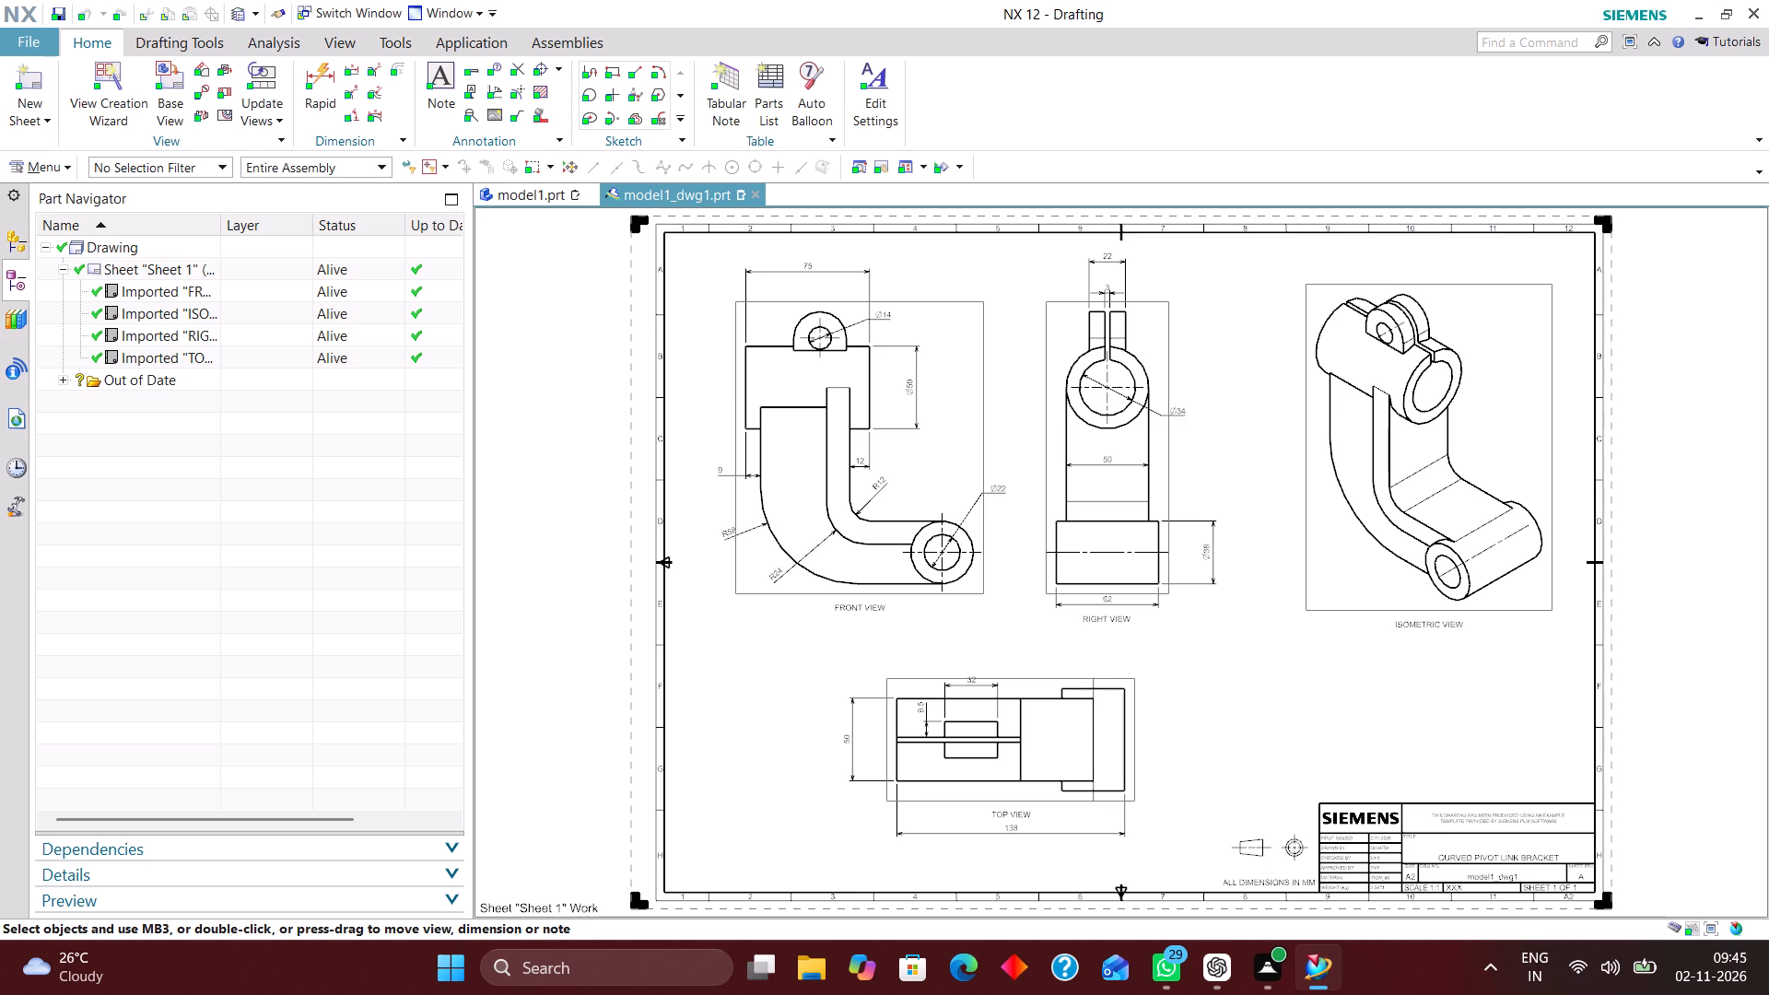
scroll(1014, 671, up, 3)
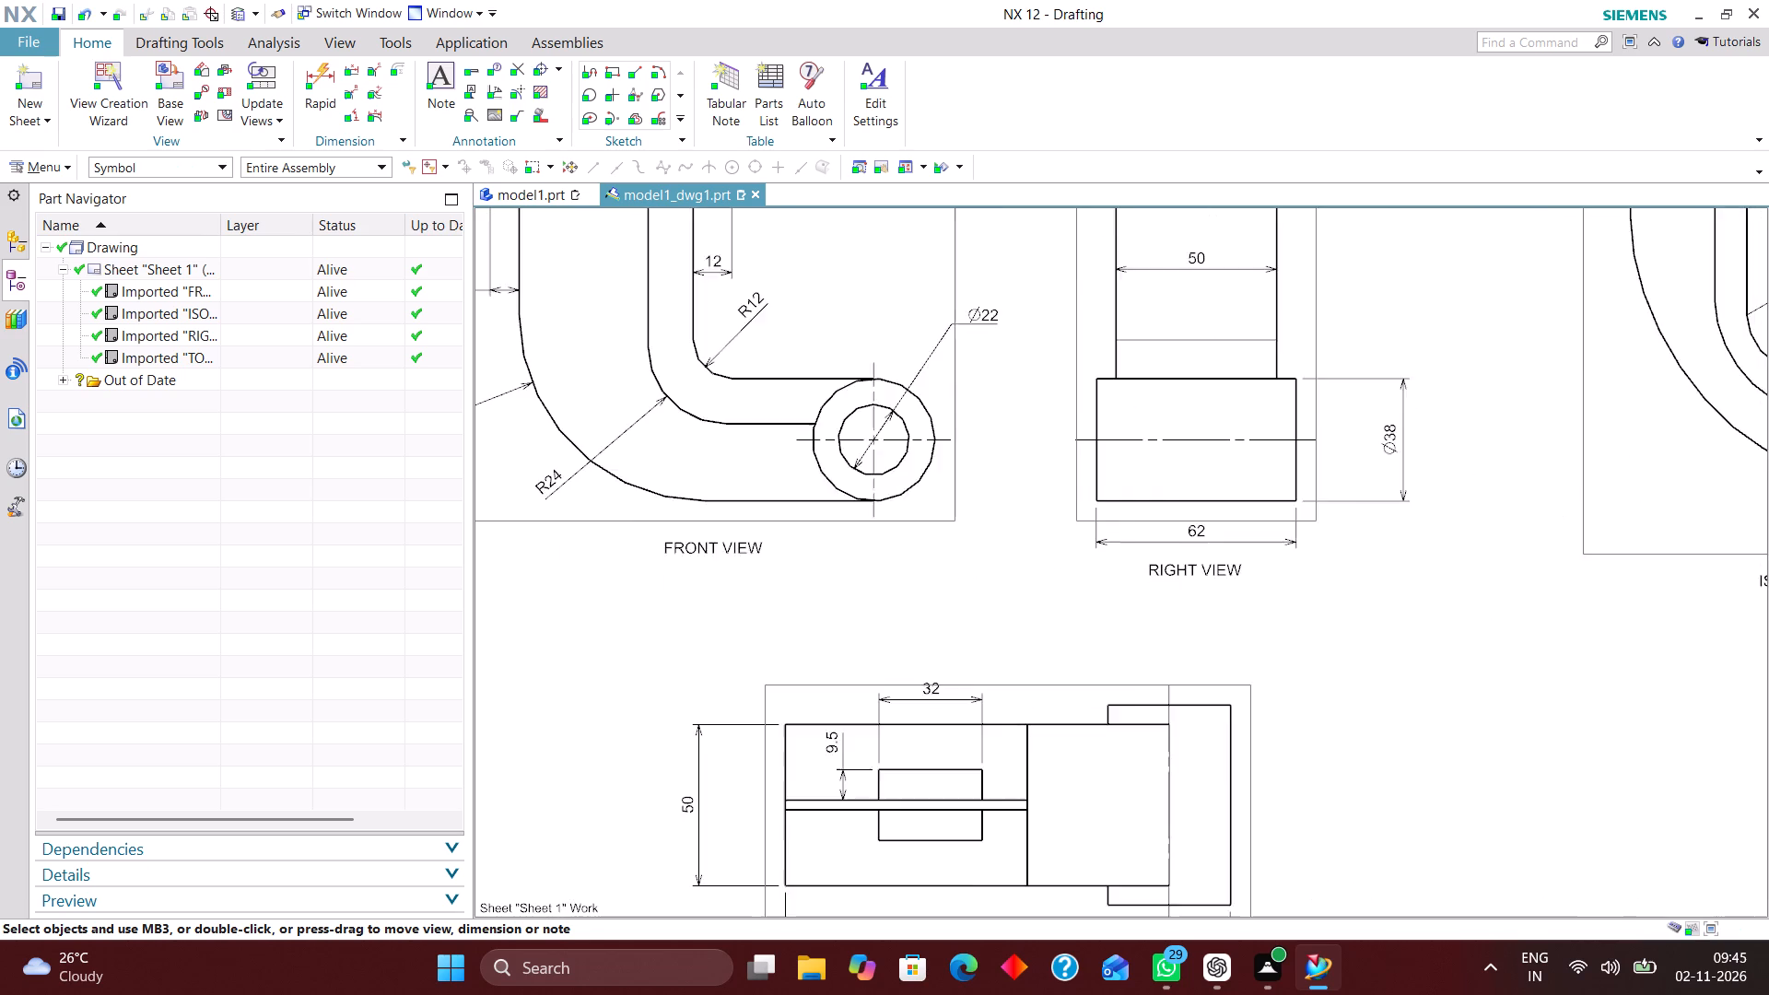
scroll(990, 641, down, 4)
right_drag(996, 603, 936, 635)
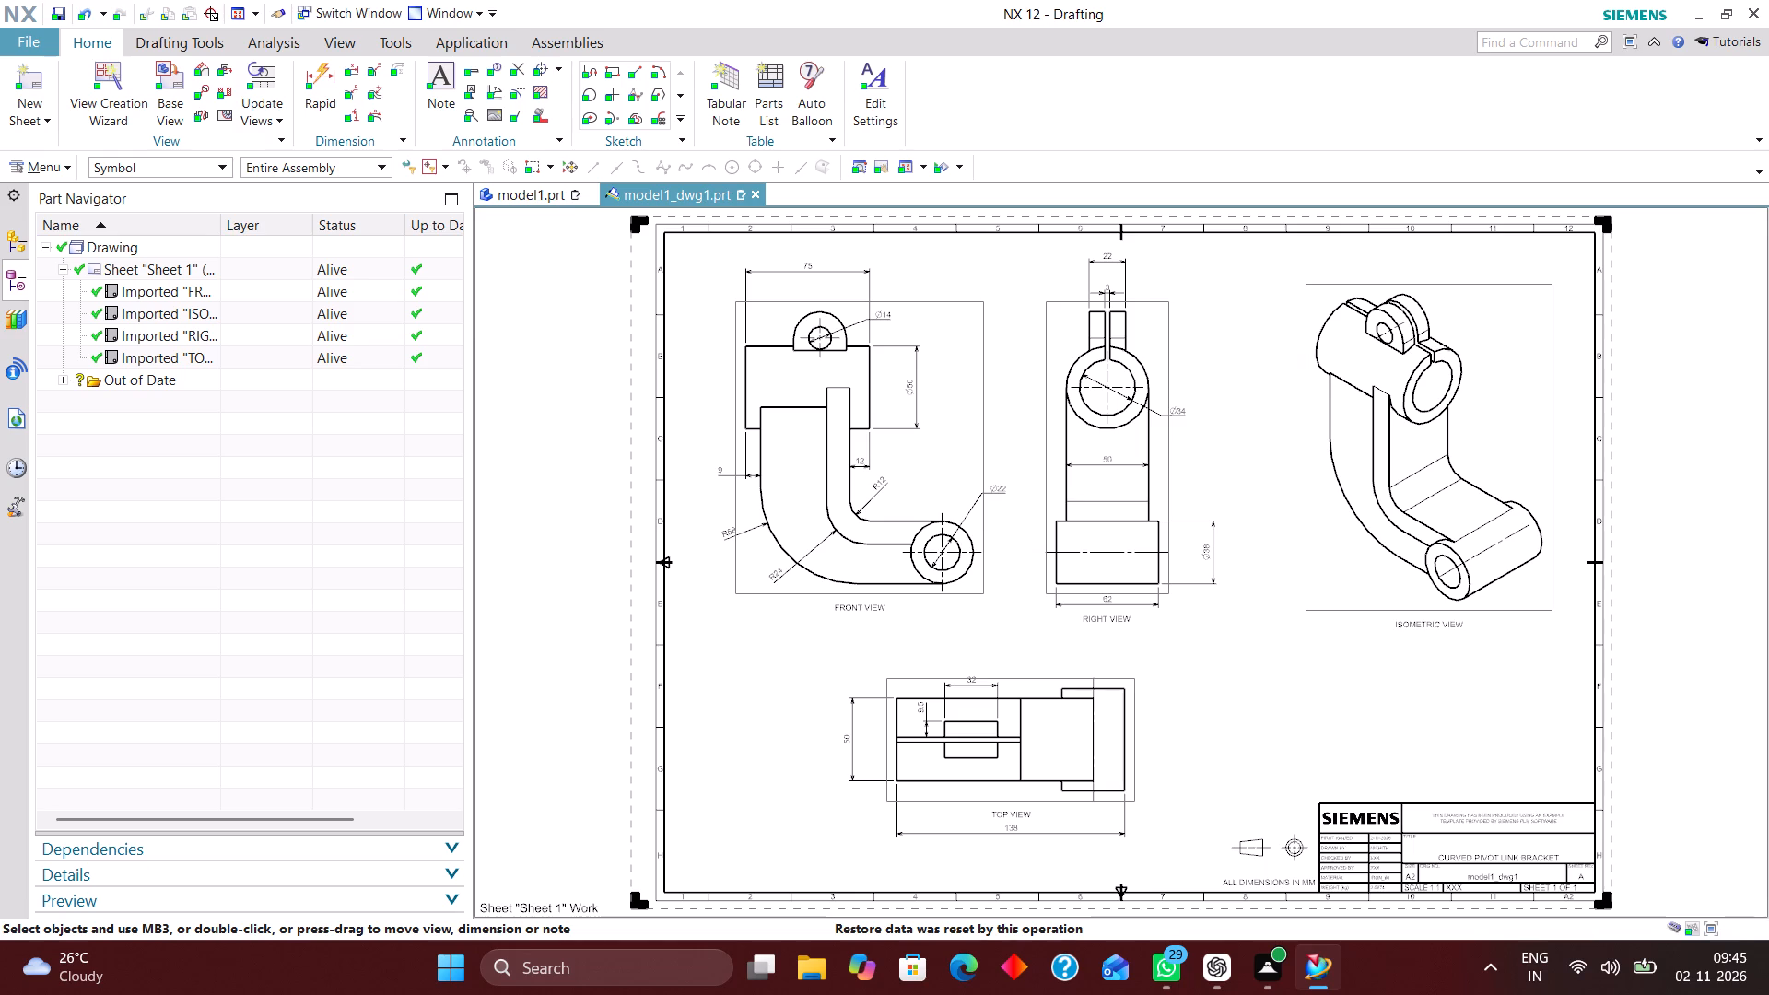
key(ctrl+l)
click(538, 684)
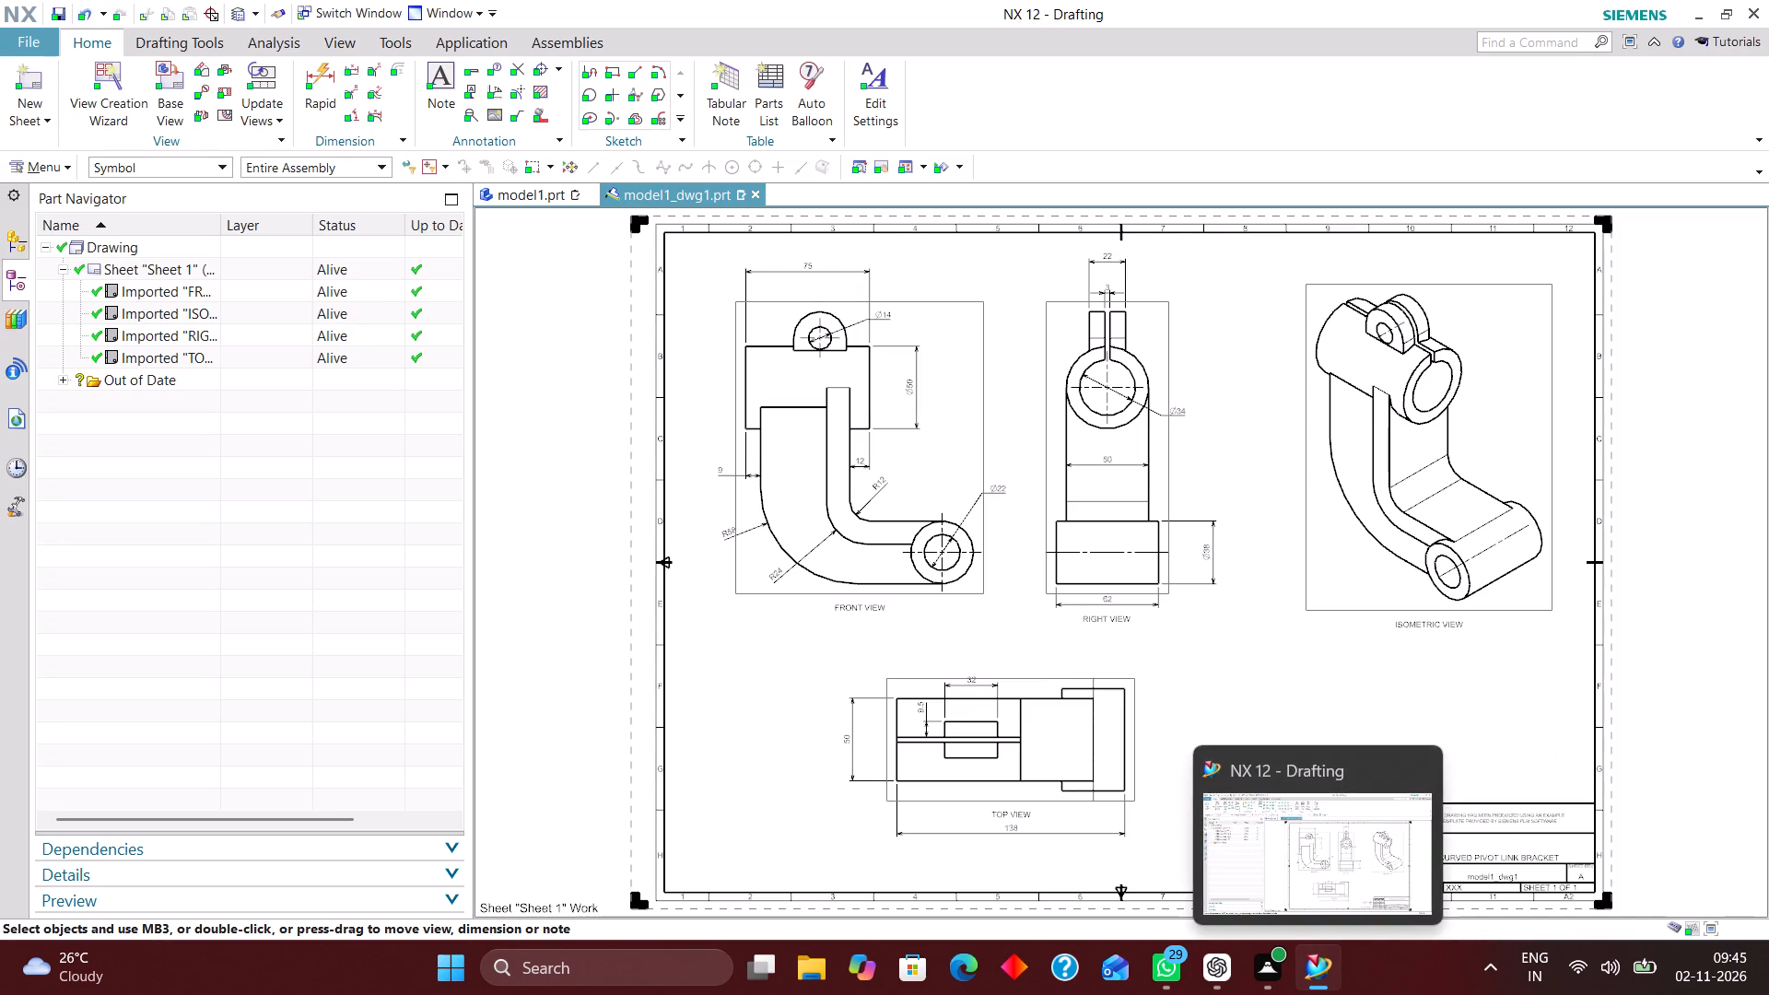
Turn off the border display for drawing views in the view workflow settings of the Drafting Preferences.
click(64, 172)
click(90, 393)
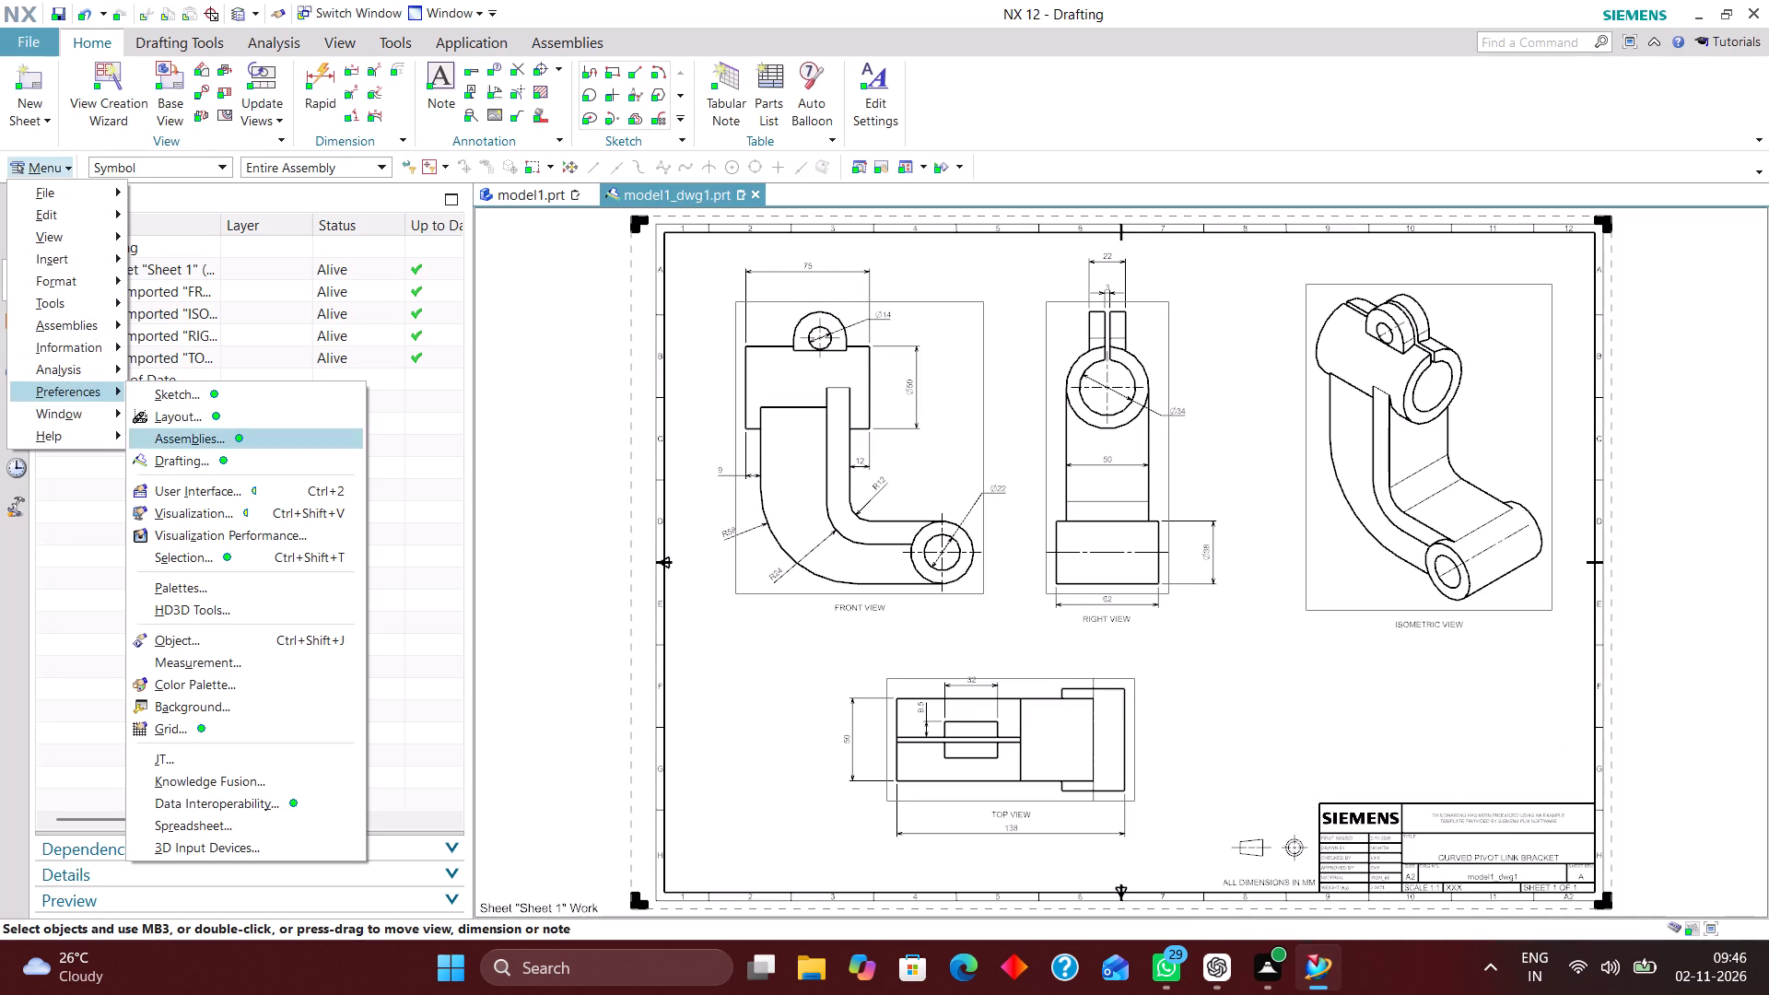
click(196, 462)
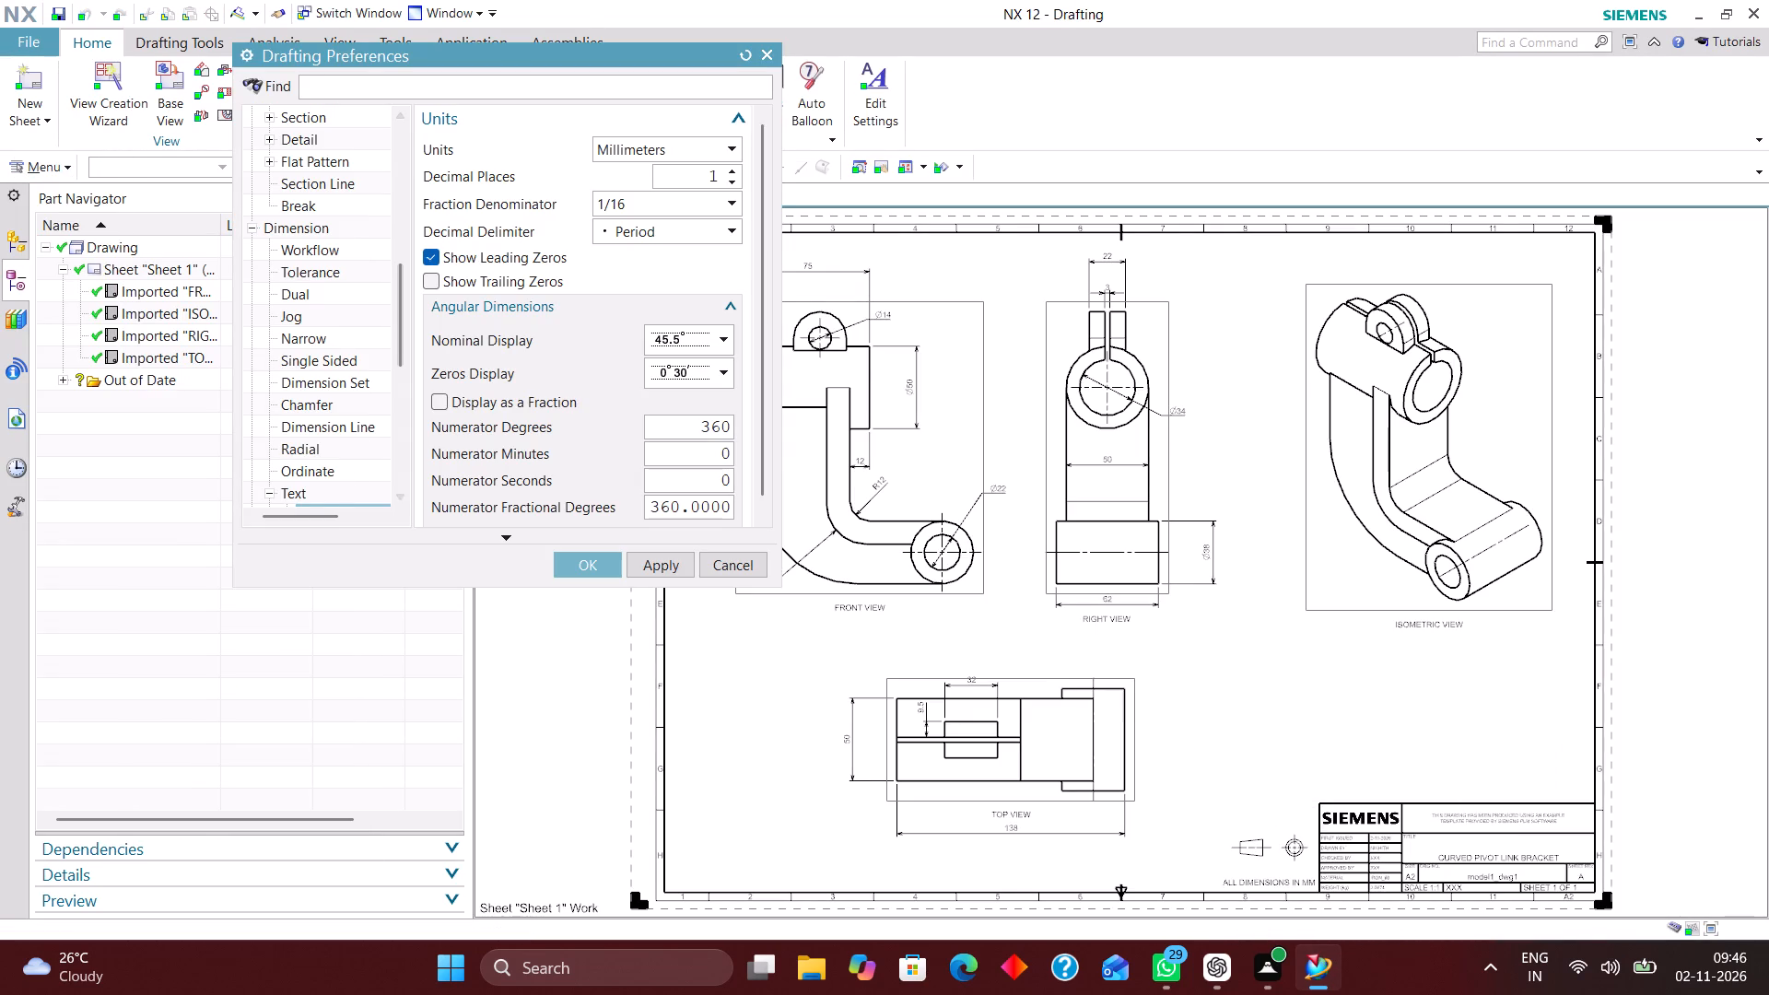
scroll(323, 356, down, 4)
scroll(324, 355, up, 9)
scroll(326, 349, down, 1)
scroll(326, 349, up, 3)
scroll(322, 360, down, 1)
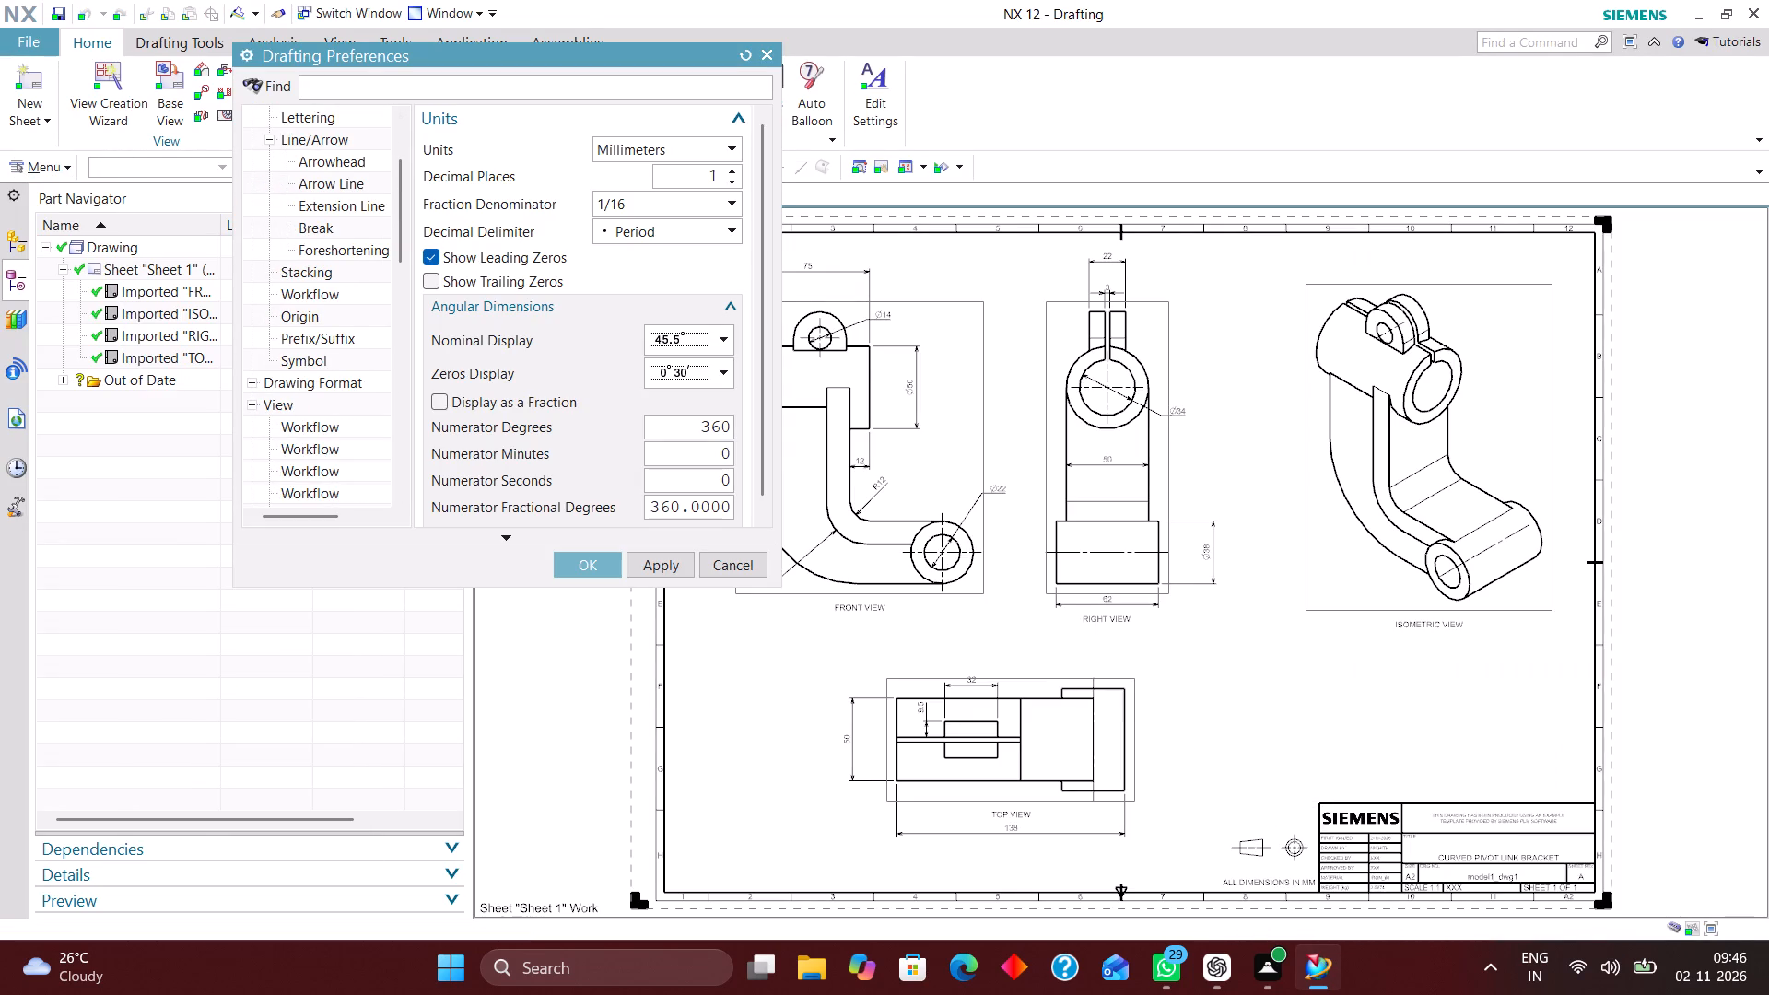
click(305, 430)
click(429, 145)
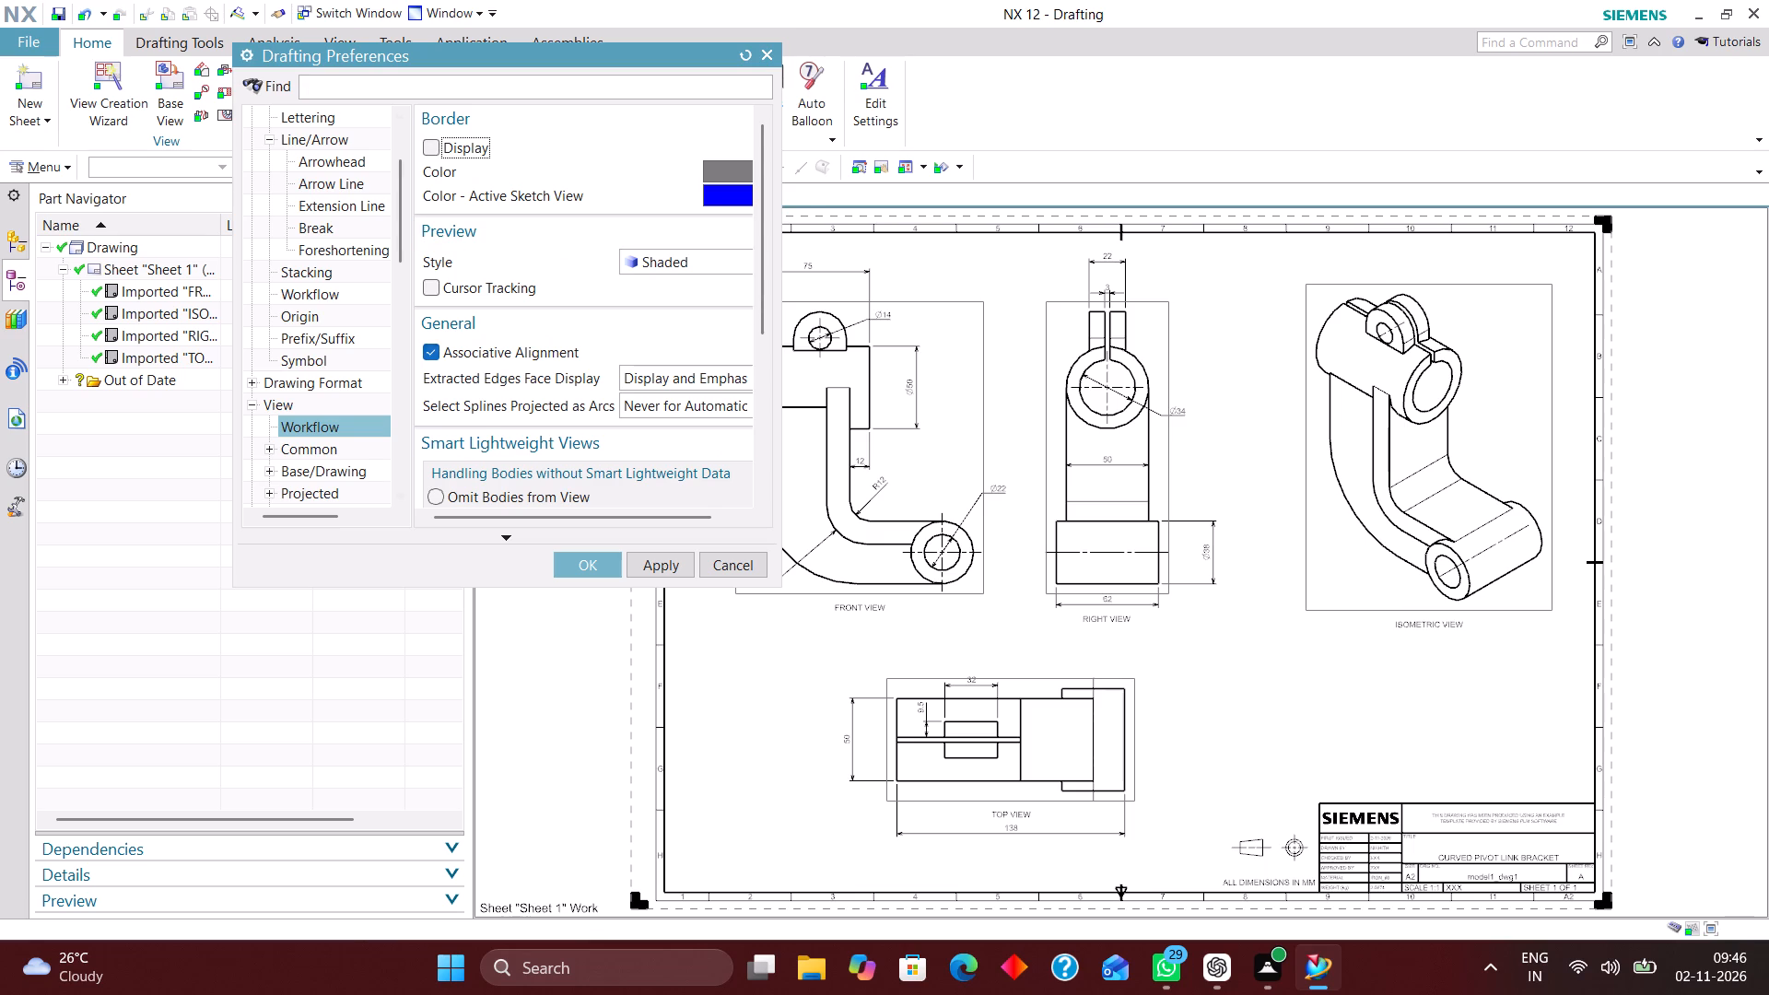
click(586, 565)
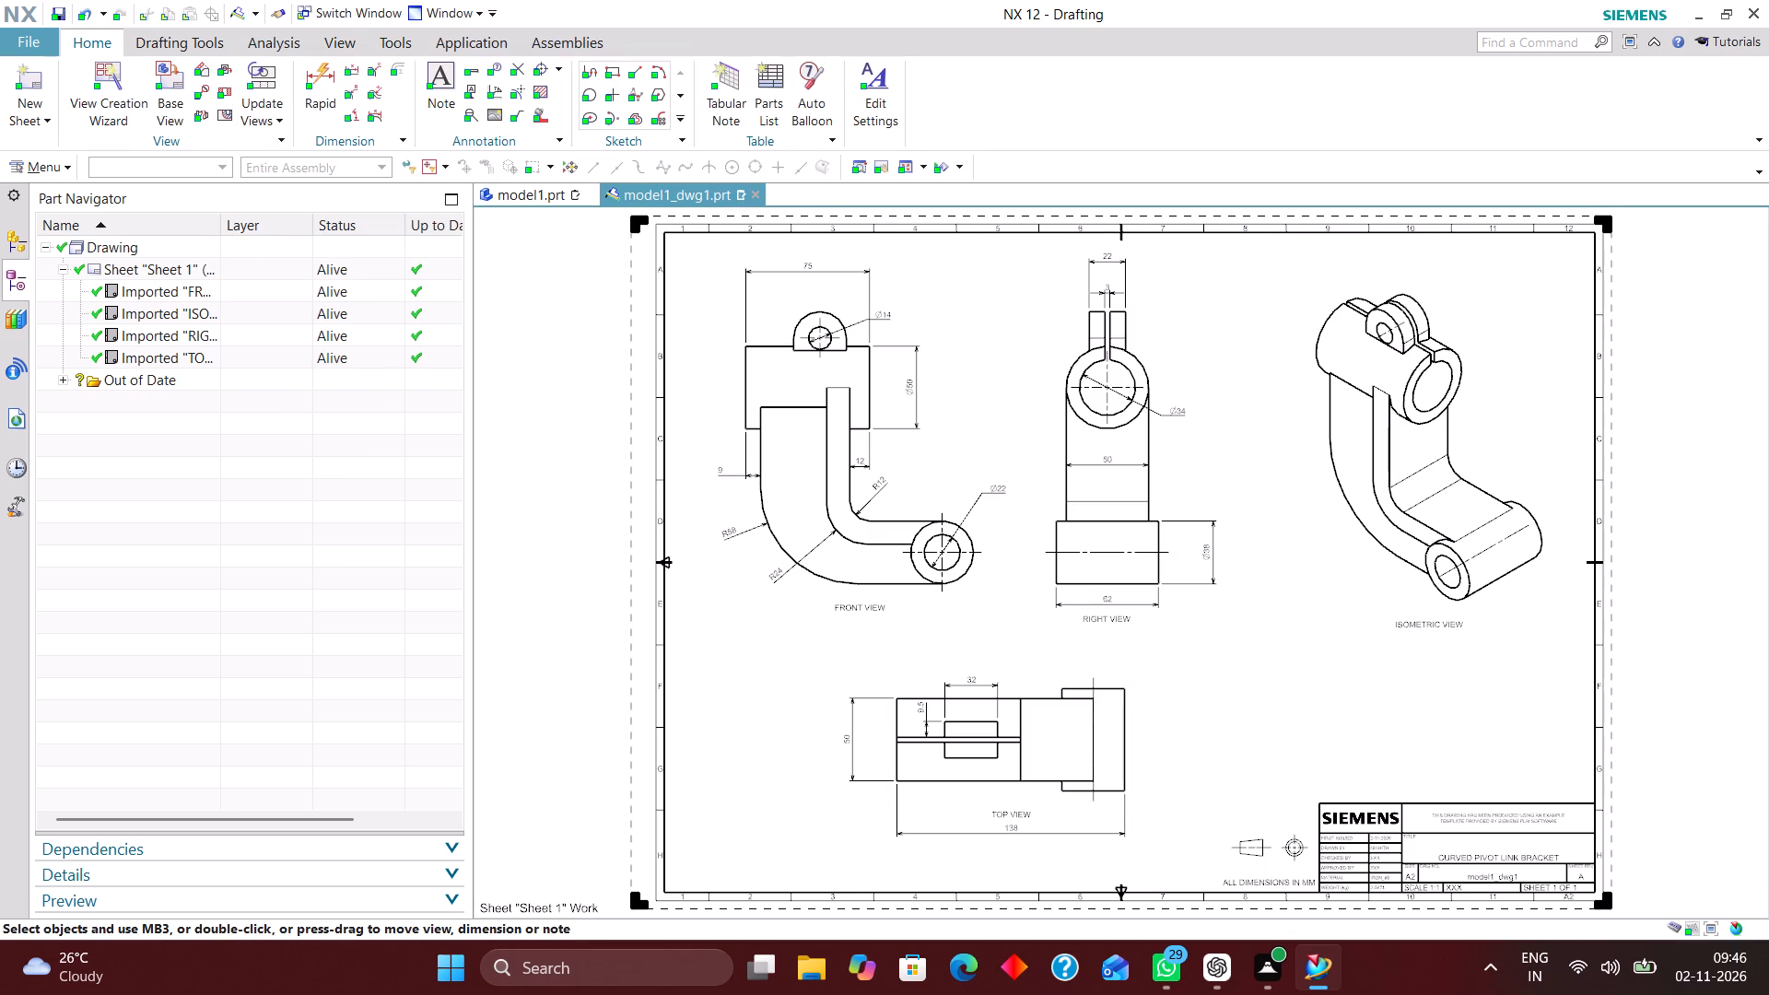
right_drag(1299, 615, 1171, 743)
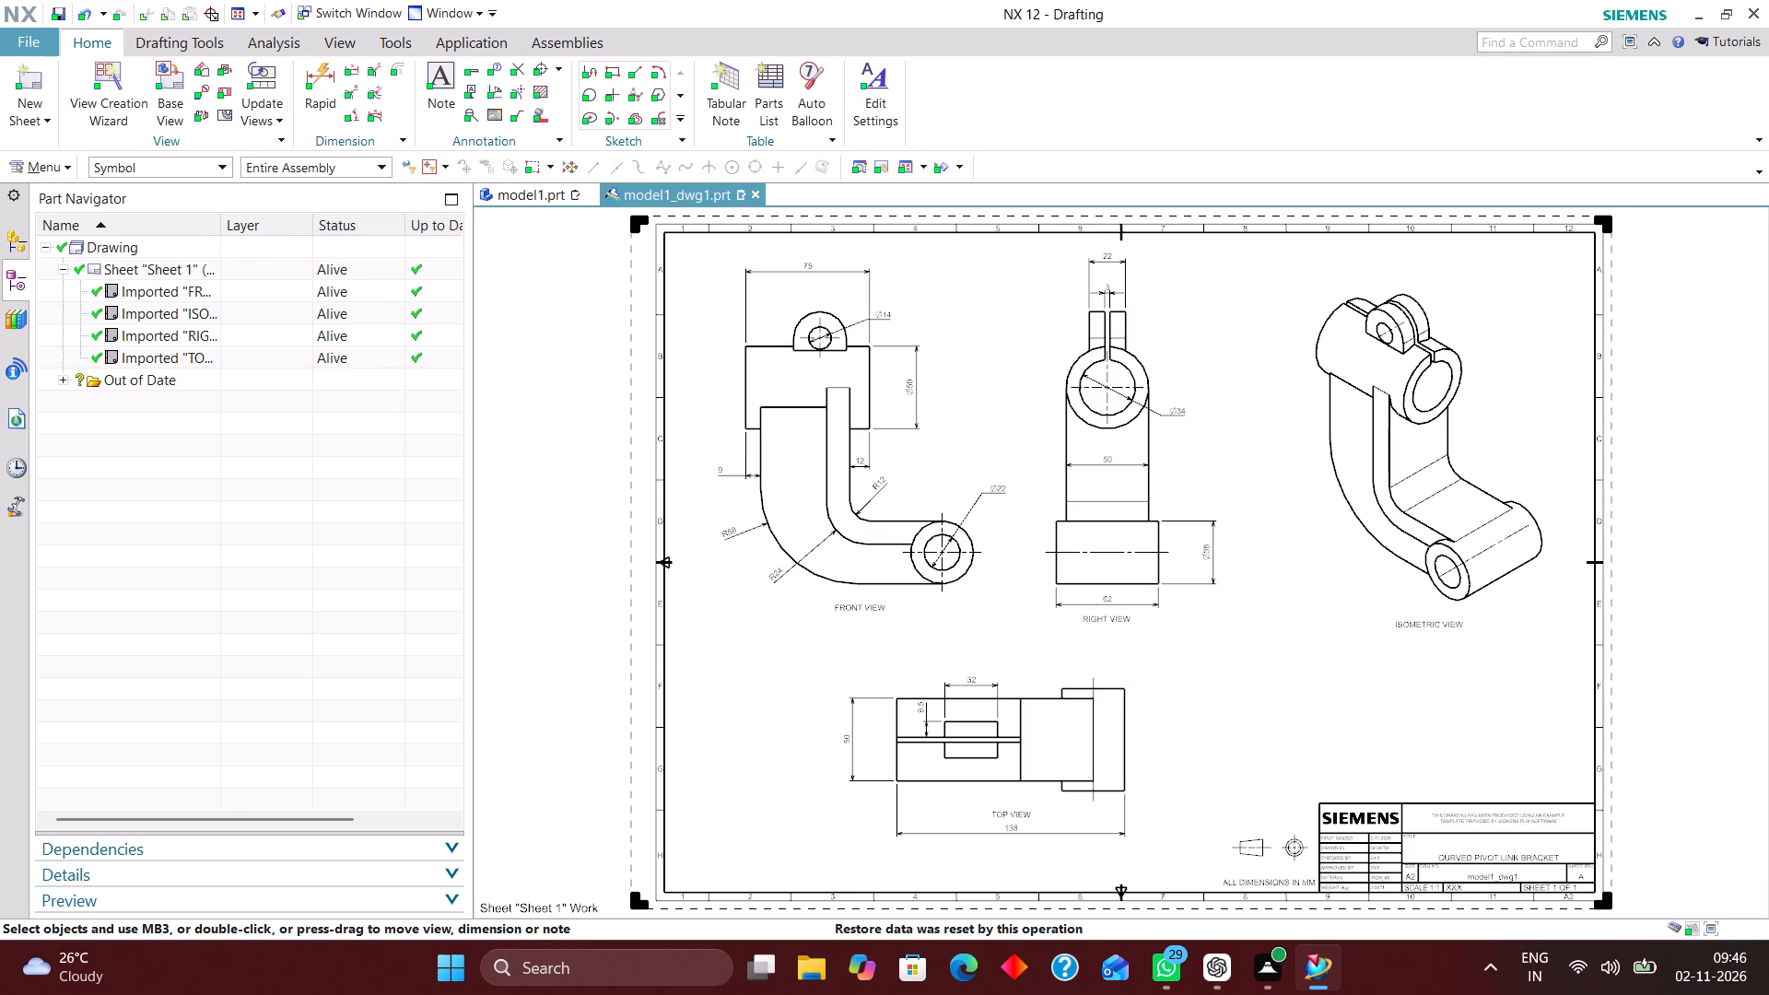